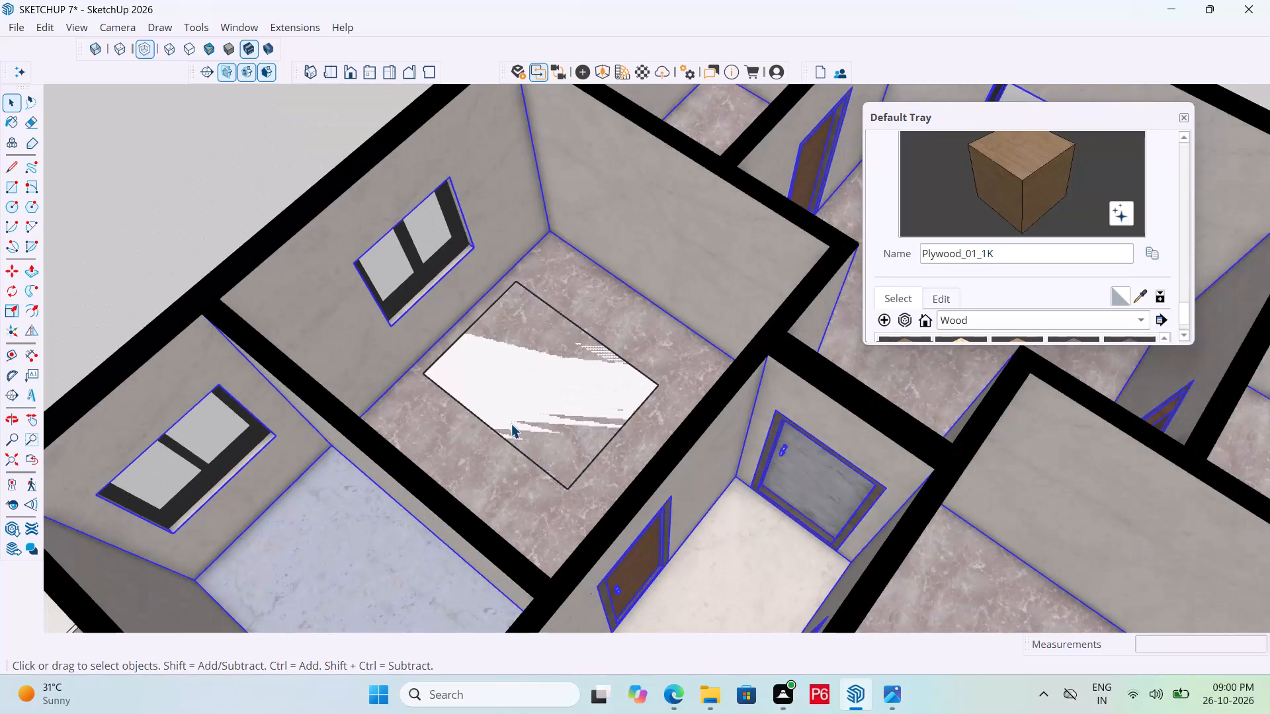
Save the model.
{"action": "scroll", "coordinate": [552, 402], "scroll_direction": "down", "scroll_amount": 2}
{"action": "key", "text": "ctrl+s"}
{"action": "key", "text": "ctrl+s"}
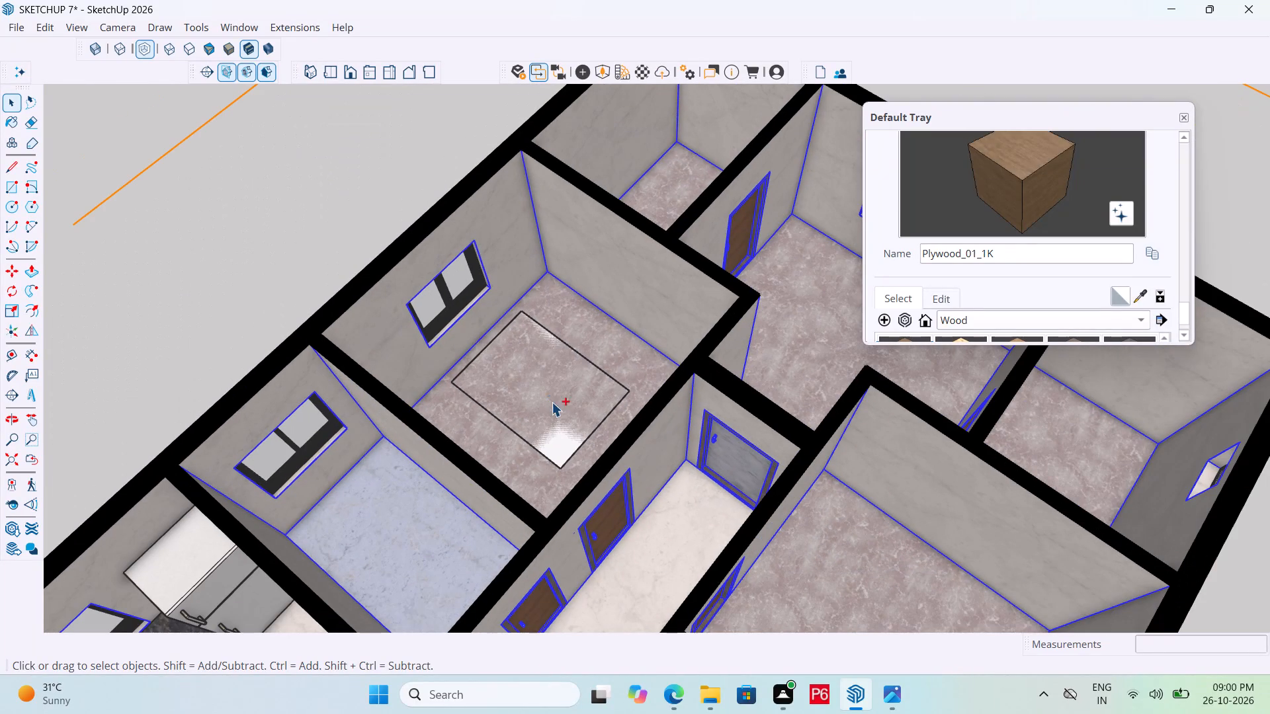
{"action": "key", "text": "ctrl+s"}
{"action": "key", "text": "ctrl+s"}
Push/Pull the 7' by 5' floor rectangle in the windowed room upward by 1' 6" to form a solid block.
{"action": "scroll", "coordinate": [562, 440], "scroll_direction": "up", "scroll_amount": 7}
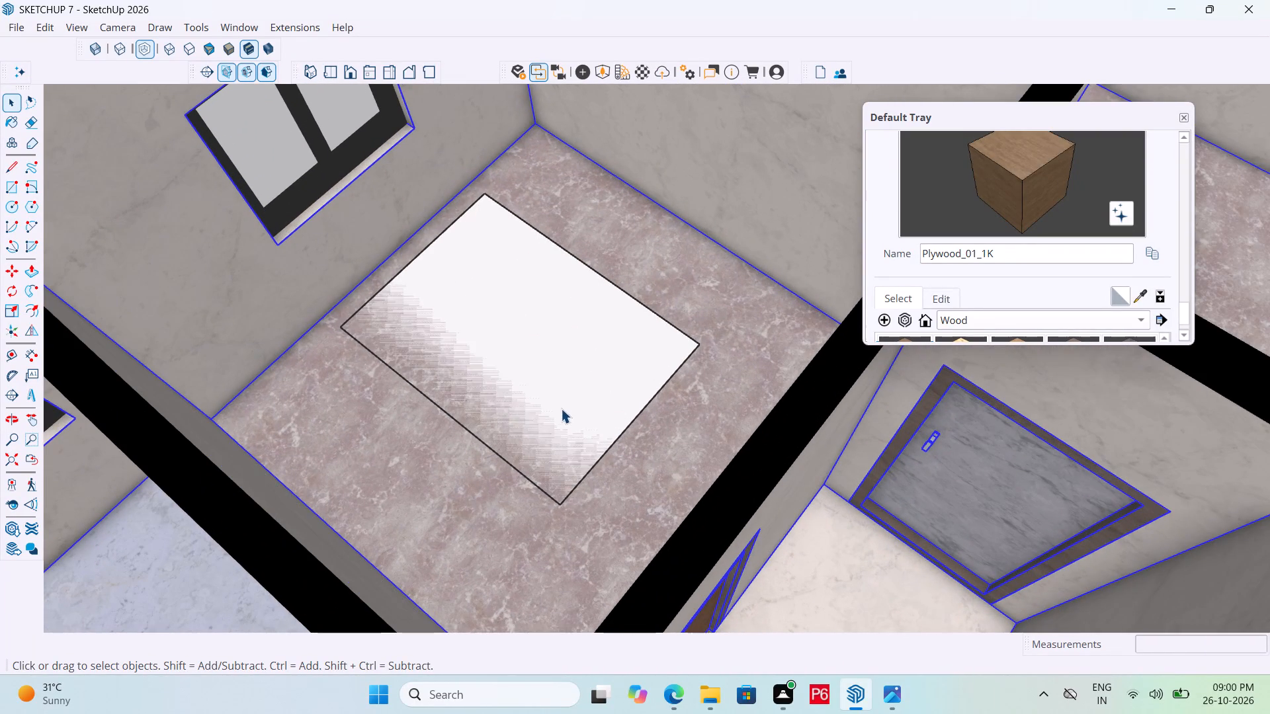
{"action": "left_click", "coordinate": [556, 393]}
{"action": "double_click", "coordinate": [556, 393]}
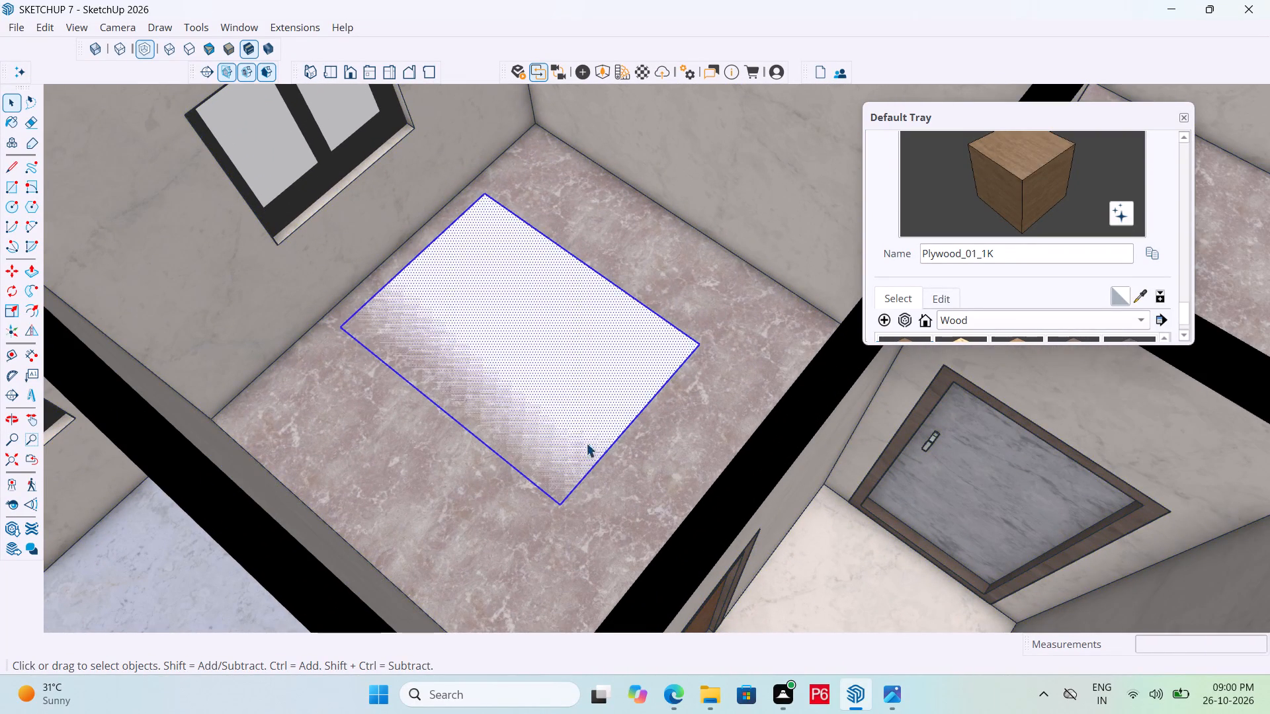
{"action": "scroll", "coordinate": [587, 444], "scroll_direction": "down", "scroll_amount": 5}
{"action": "left_click", "coordinate": [221, 224]}
{"action": "left_click", "coordinate": [538, 348]}
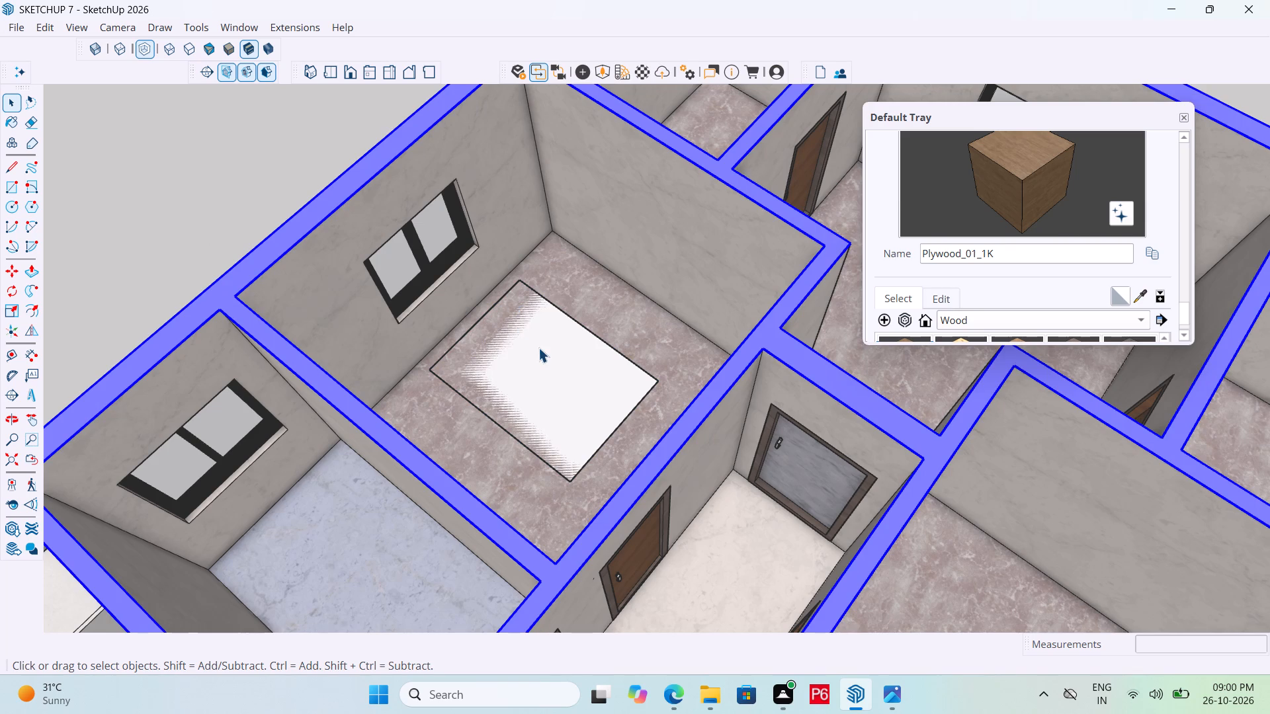
{"action": "key", "text": "p"}
{"action": "left_click", "coordinate": [573, 397]}
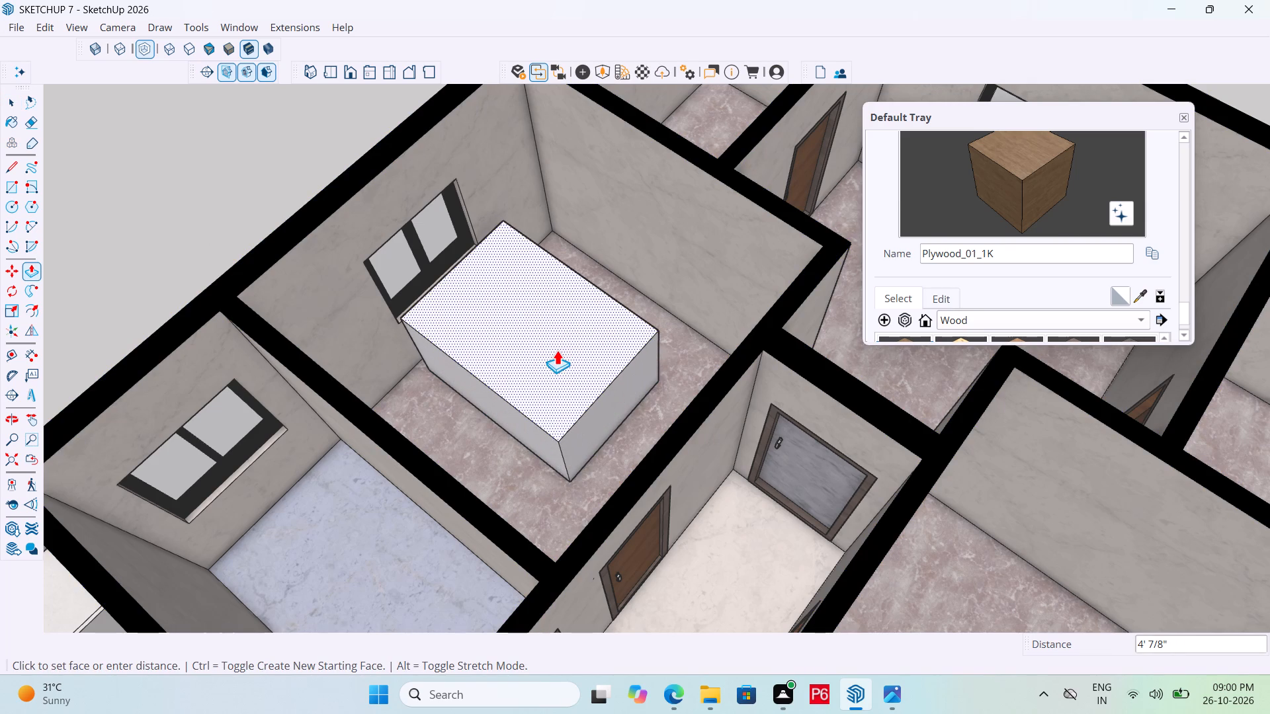
{"action": "type", "text": "1'6\""}
{"action": "key", "text": "Return"}
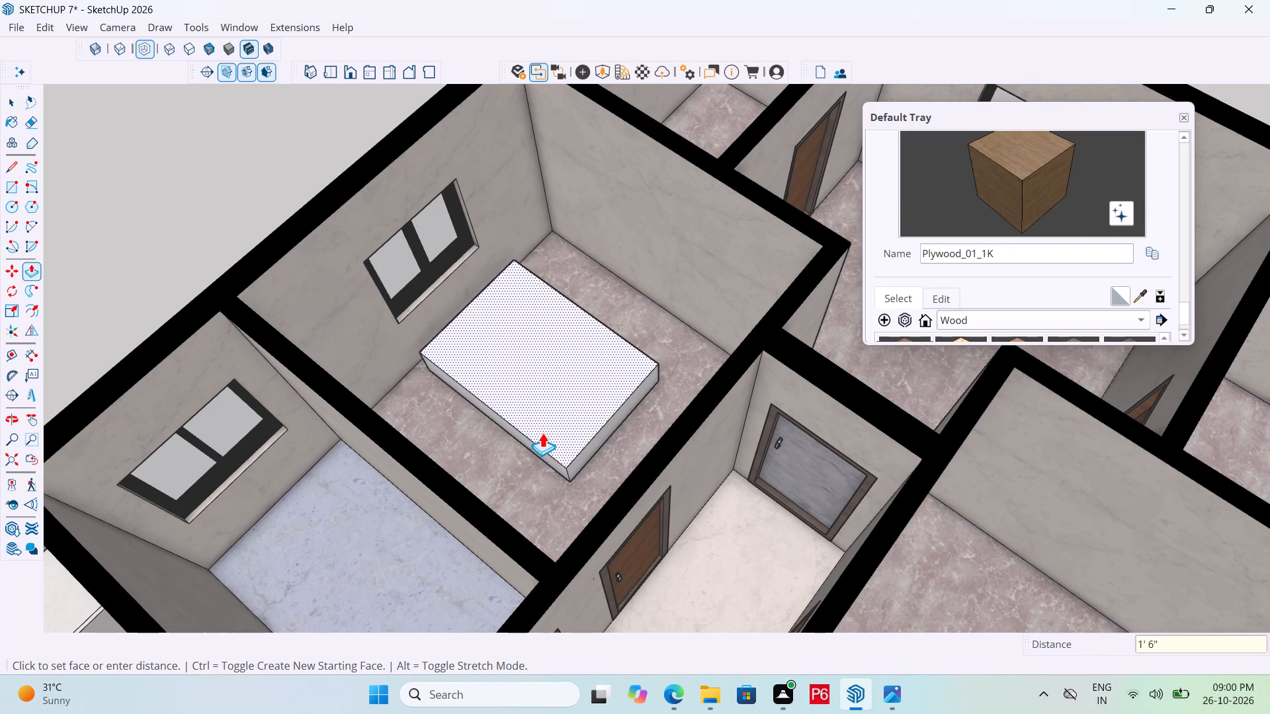
Pull the block's top face up by another 6".
{"action": "middle_click_drag", "start_coordinate": [552, 440], "coordinate": [548, 393]}
{"action": "scroll", "coordinate": [525, 382], "scroll_direction": "up", "scroll_amount": 4}
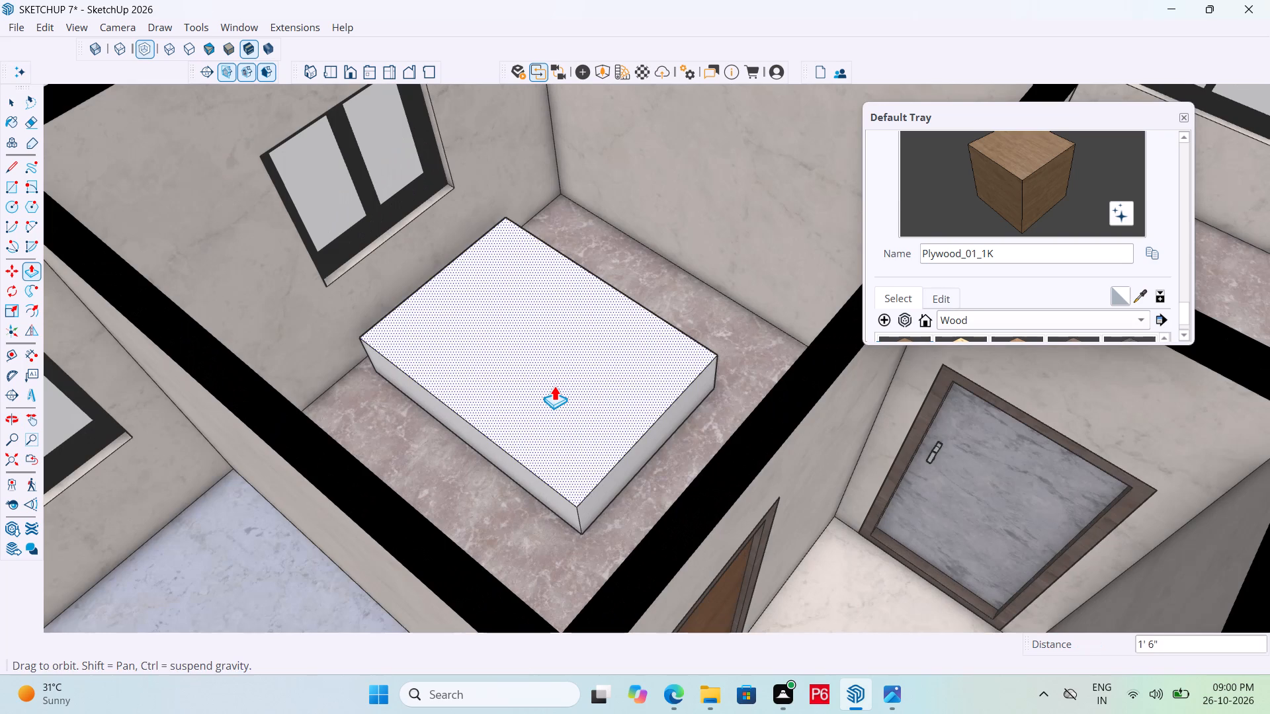
{"action": "left_click", "coordinate": [554, 385]}
{"action": "type", "text": "6\""}
{"action": "key", "text": "Return"}
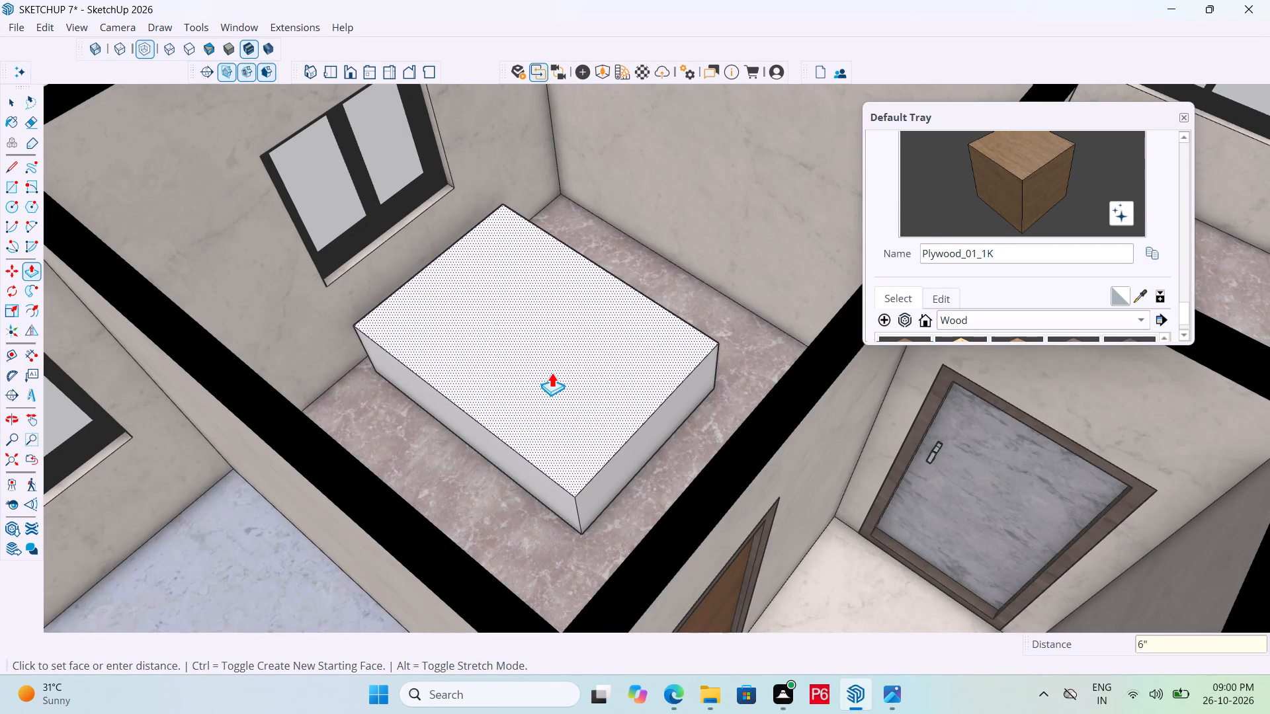
Save the model with the raised block.
{"action": "key", "text": "ctrl+s"}
{"action": "key", "text": "ctrl+s"}
{"action": "key", "text": "ctrl+s"}
{"action": "key", "text": "ctrl+s"}
{"action": "key", "text": "ctrl+s"}
{"action": "key", "text": "ctrl+s"}
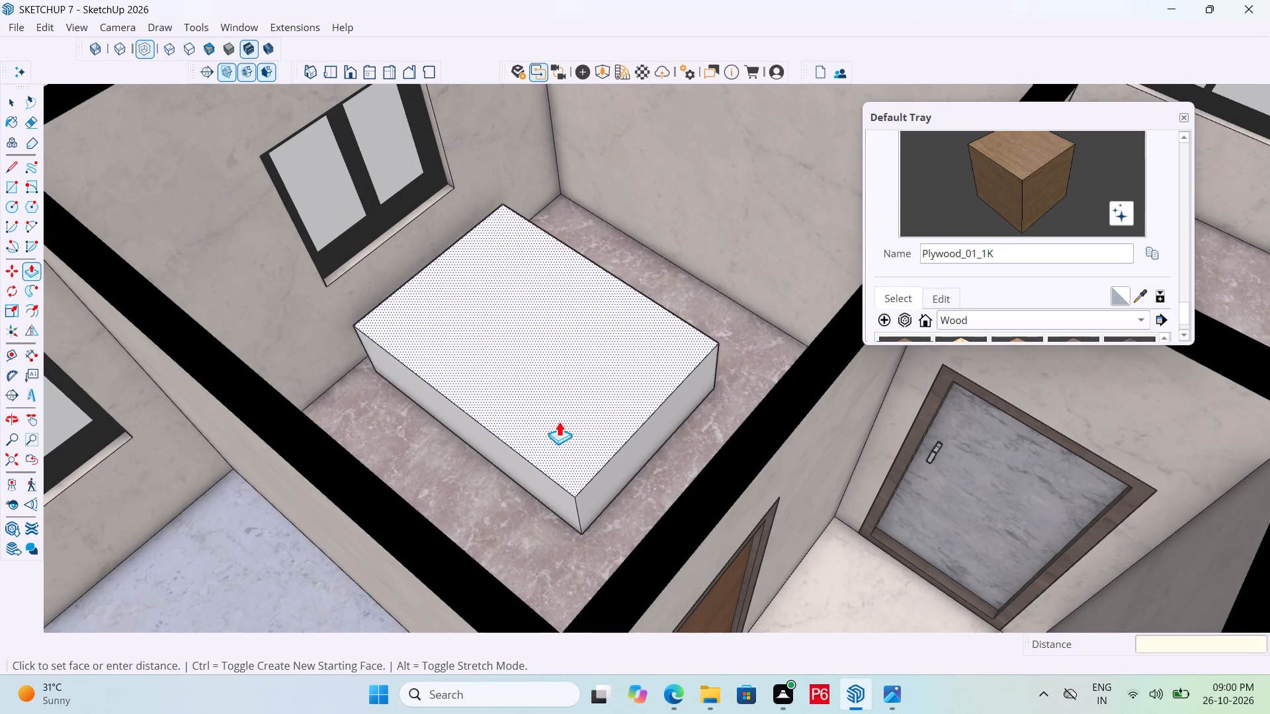
Examine the block's proportions and placement in its room and within the overall house layout.
{"action": "scroll", "coordinate": [556, 489], "scroll_direction": "down", "scroll_amount": 3}
{"action": "middle_click_drag", "start_coordinate": [583, 510], "coordinate": [502, 555]}
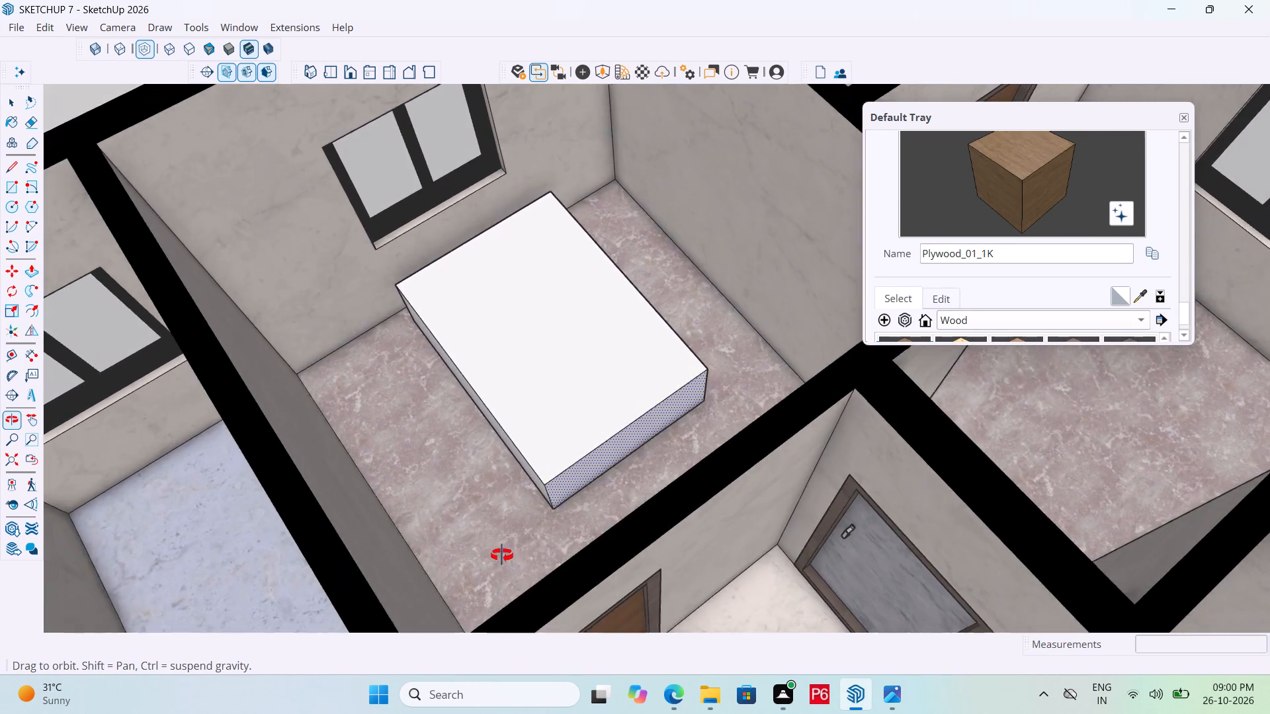
{"action": "middle_click_drag", "start_coordinate": [502, 555], "coordinate": [560, 557]}
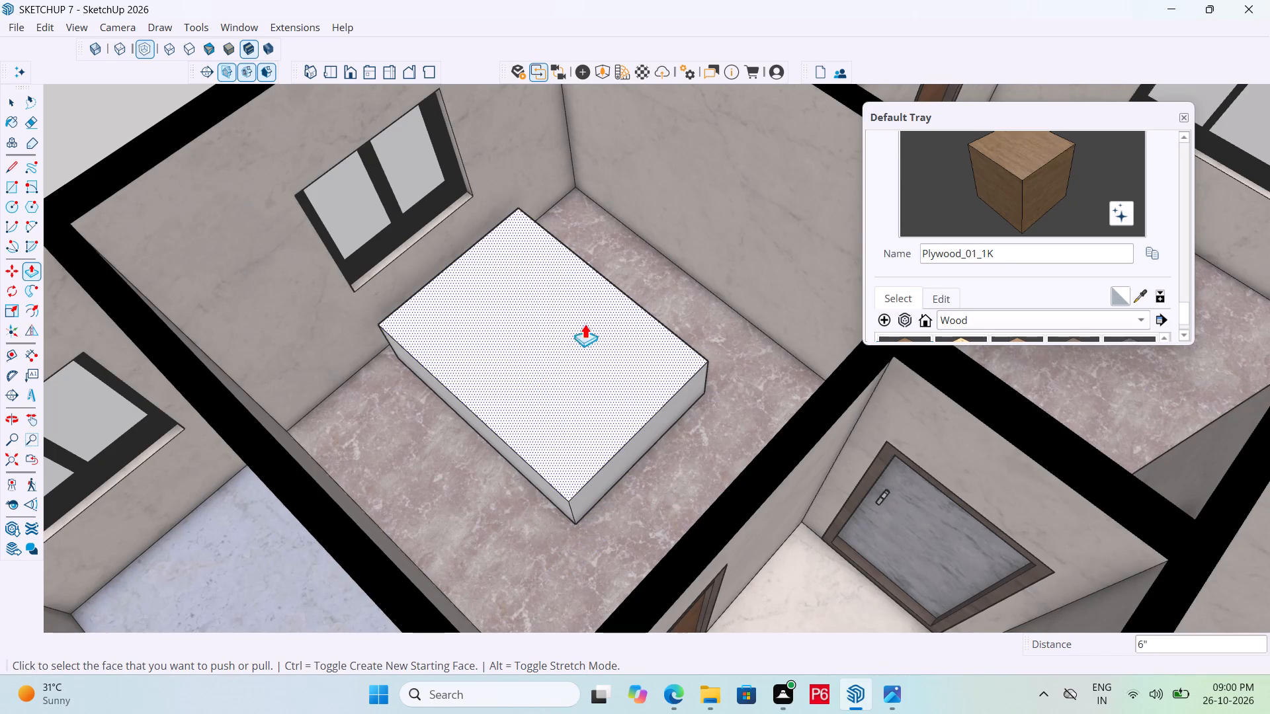
{"action": "scroll", "coordinate": [613, 284], "scroll_direction": "down", "scroll_amount": 13}
{"action": "middle_click_drag", "start_coordinate": [714, 383], "coordinate": [600, 356]}
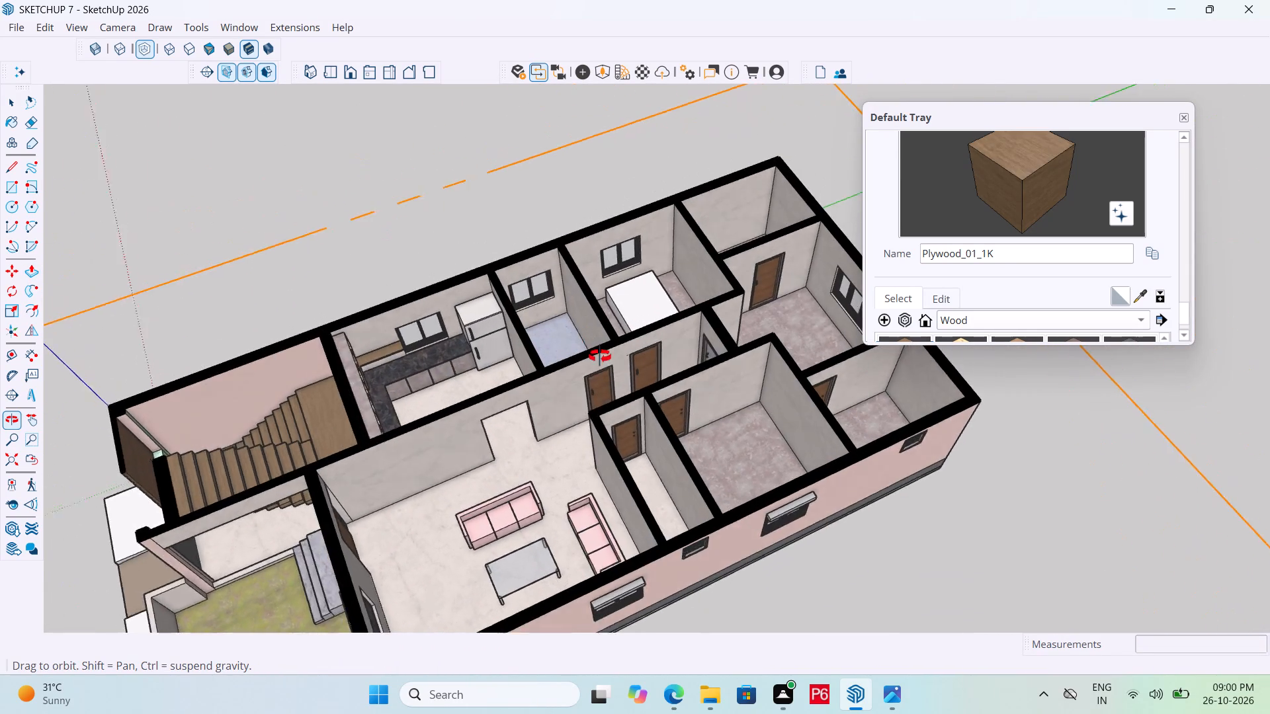
{"action": "middle_click_drag", "start_coordinate": [600, 356], "coordinate": [619, 370]}
{"action": "scroll", "coordinate": [634, 249], "scroll_direction": "up", "scroll_amount": 6}
{"action": "scroll", "coordinate": [620, 330], "scroll_direction": "up", "scroll_amount": 4}
{"action": "scroll", "coordinate": [778, 319], "scroll_direction": "down", "scroll_amount": 6}
{"action": "scroll", "coordinate": [663, 295], "scroll_direction": "down", "scroll_amount": 6}
{"action": "middle_click_drag", "start_coordinate": [689, 371], "coordinate": [724, 410]}
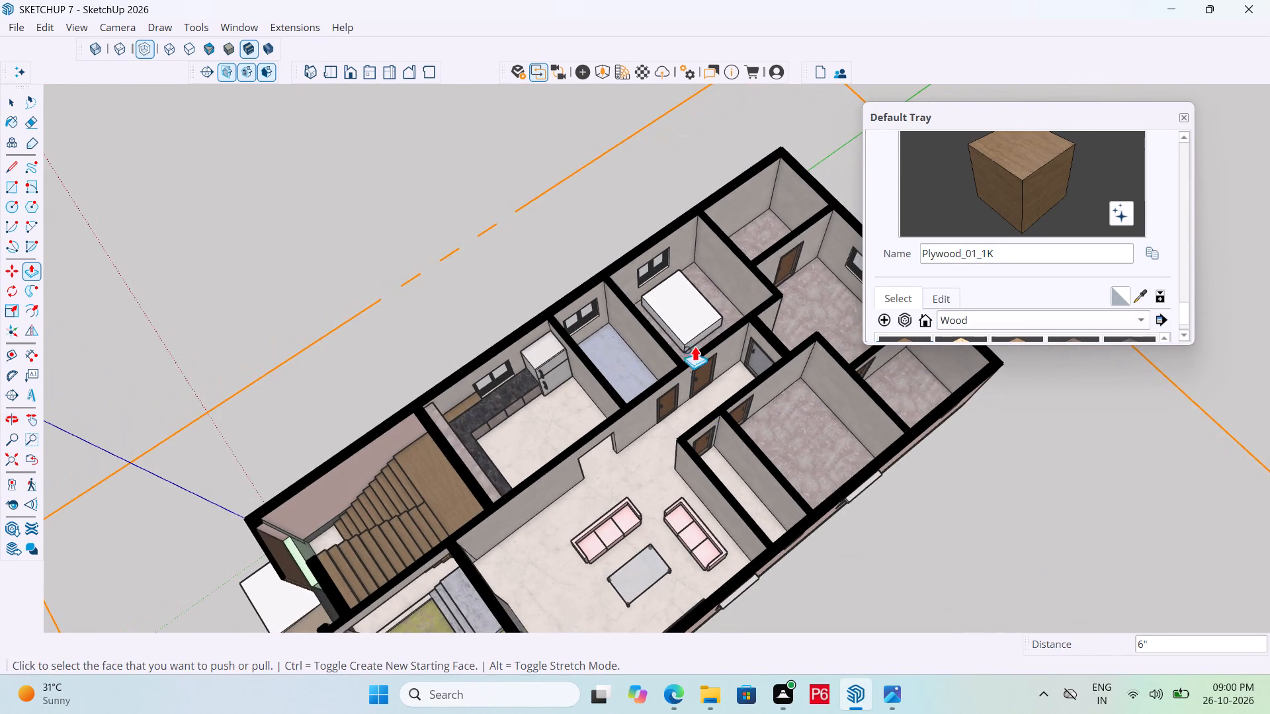
{"action": "scroll", "coordinate": [689, 303], "scroll_direction": "down", "scroll_amount": 5}
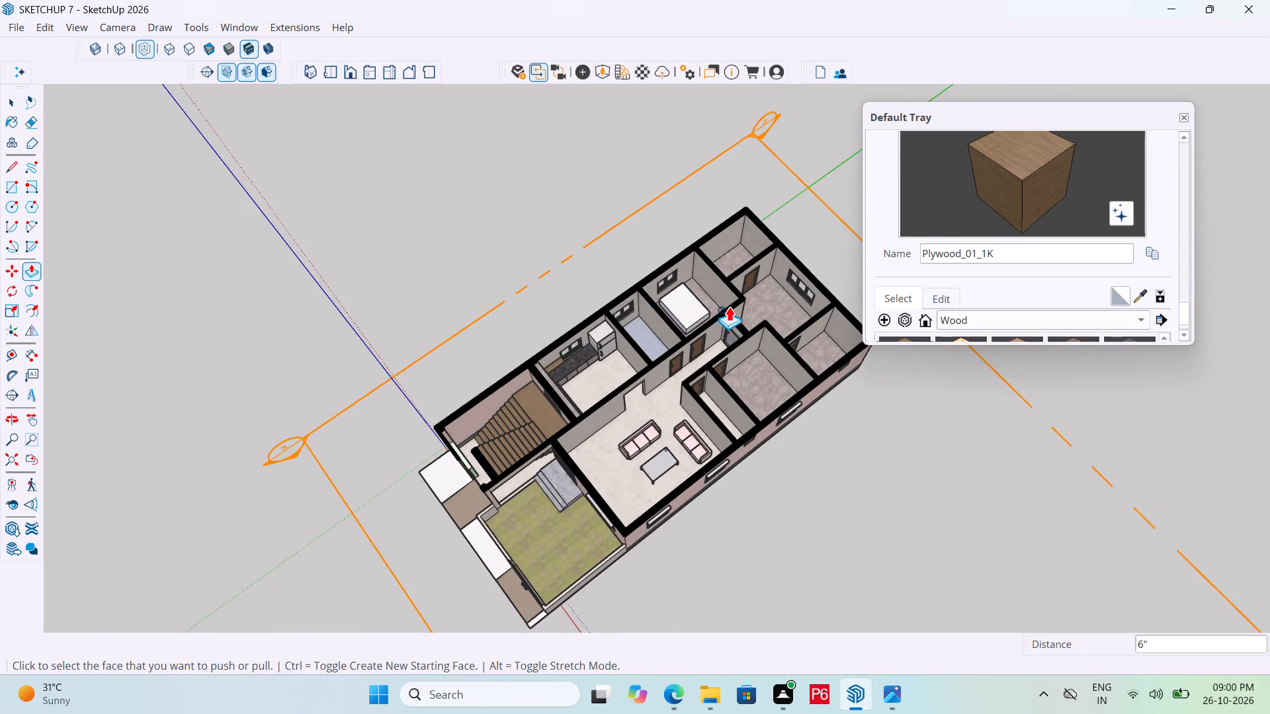
{"action": "scroll", "coordinate": [729, 306], "scroll_direction": "up", "scroll_amount": 10}
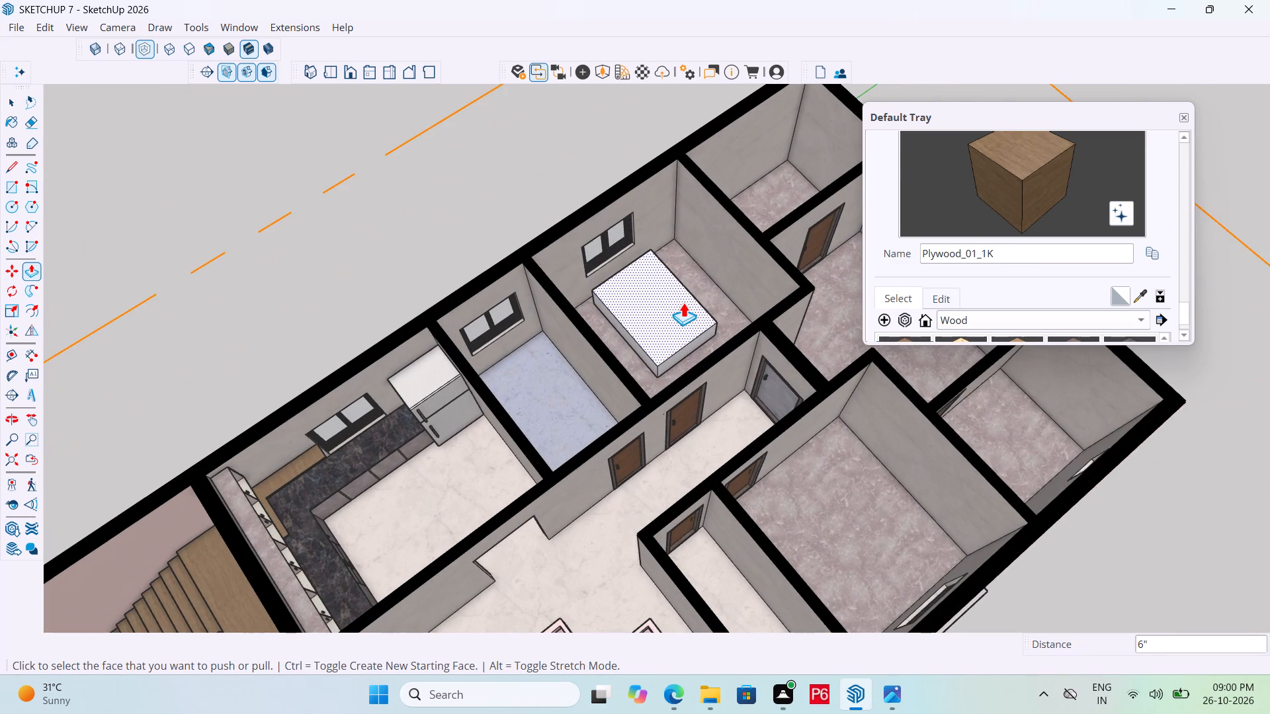
{"action": "scroll", "coordinate": [564, 296], "scroll_direction": "down", "scroll_amount": 4}
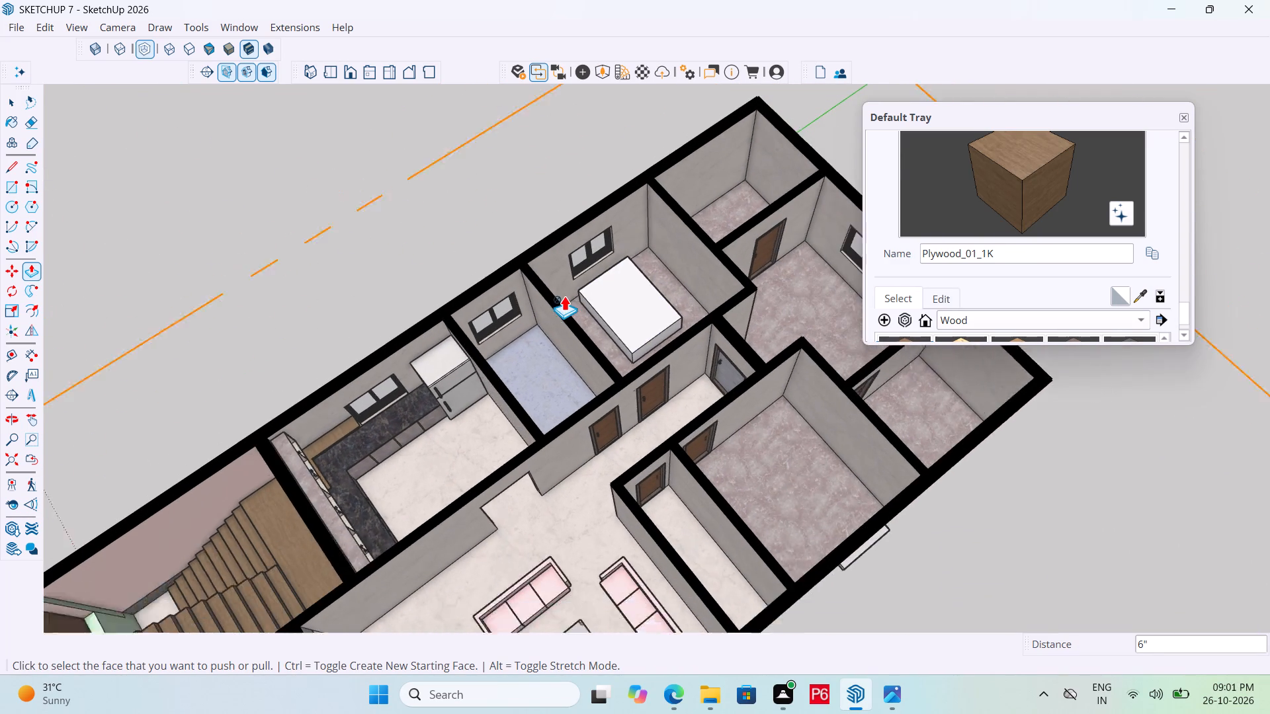
{"action": "scroll", "coordinate": [564, 296], "scroll_direction": "down", "scroll_amount": 1}
{"action": "scroll", "coordinate": [638, 311], "scroll_direction": "up", "scroll_amount": 4}
{"action": "scroll", "coordinate": [579, 309], "scroll_direction": "up", "scroll_amount": 1}
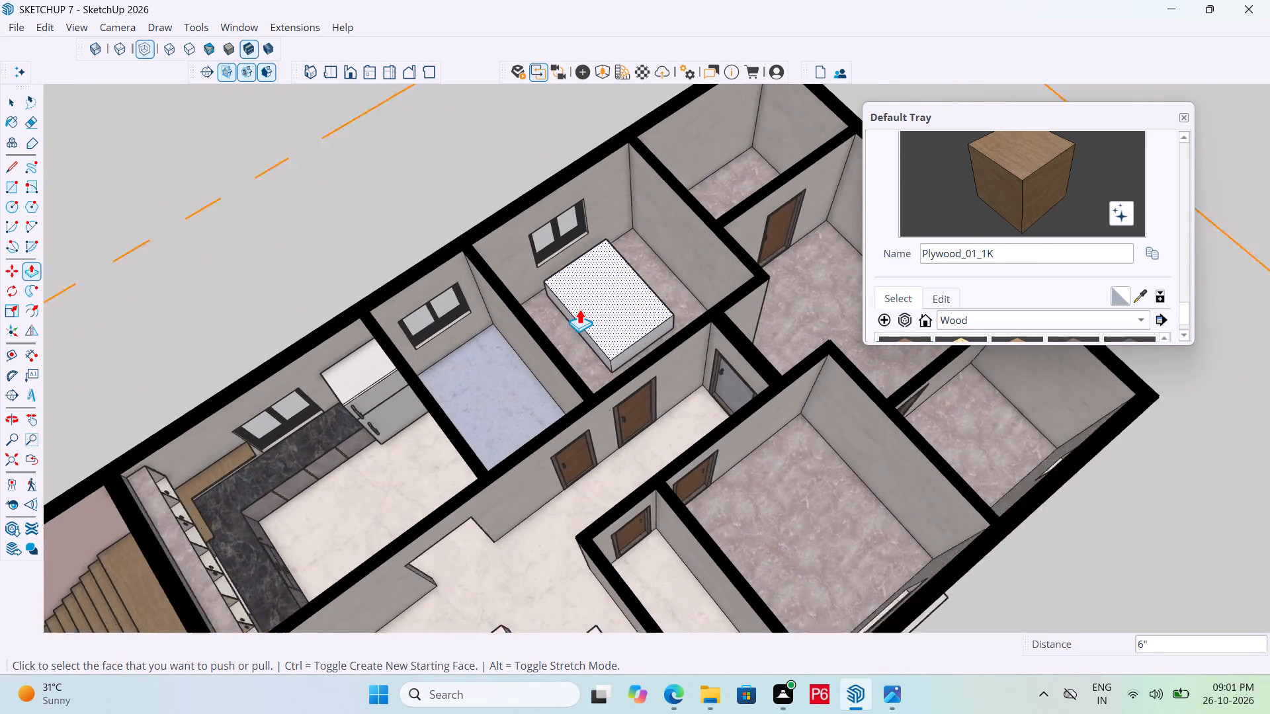
{"action": "scroll", "coordinate": [579, 309], "scroll_direction": "up", "scroll_amount": 4}
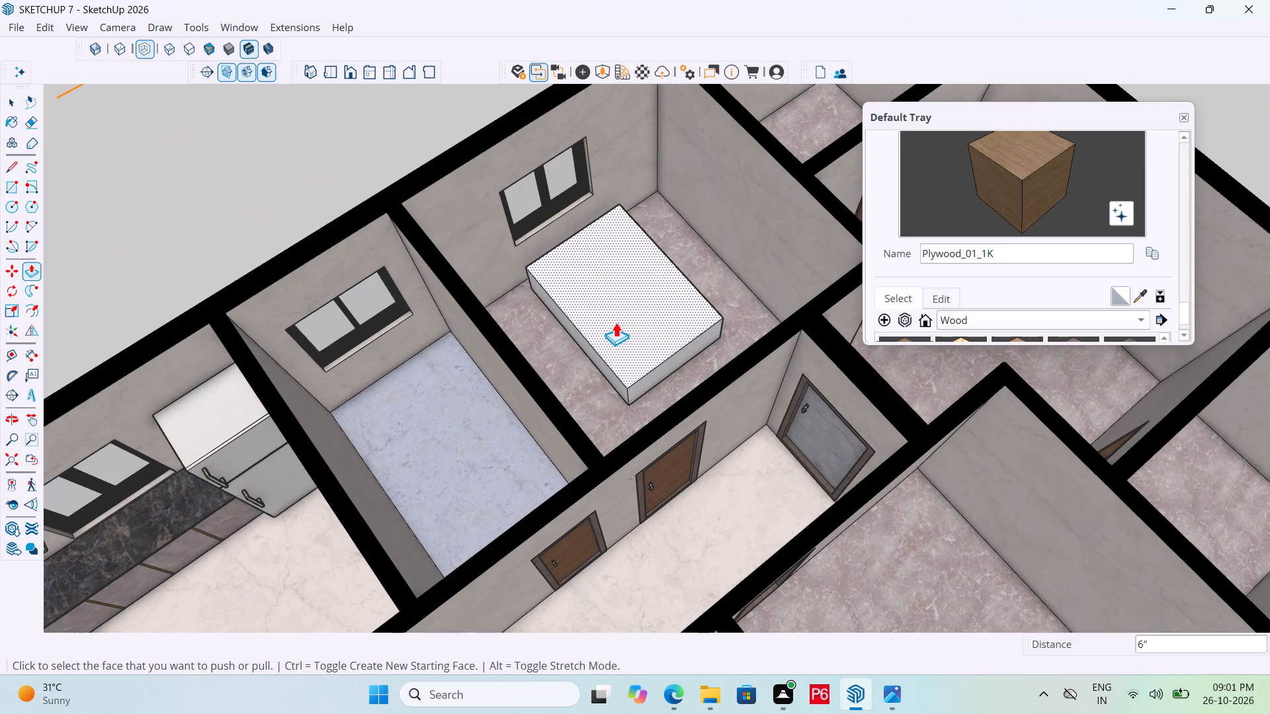
{"action": "scroll", "coordinate": [650, 356], "scroll_direction": "up", "scroll_amount": 4}
{"action": "middle_click_drag", "start_coordinate": [614, 348], "coordinate": [632, 341]}
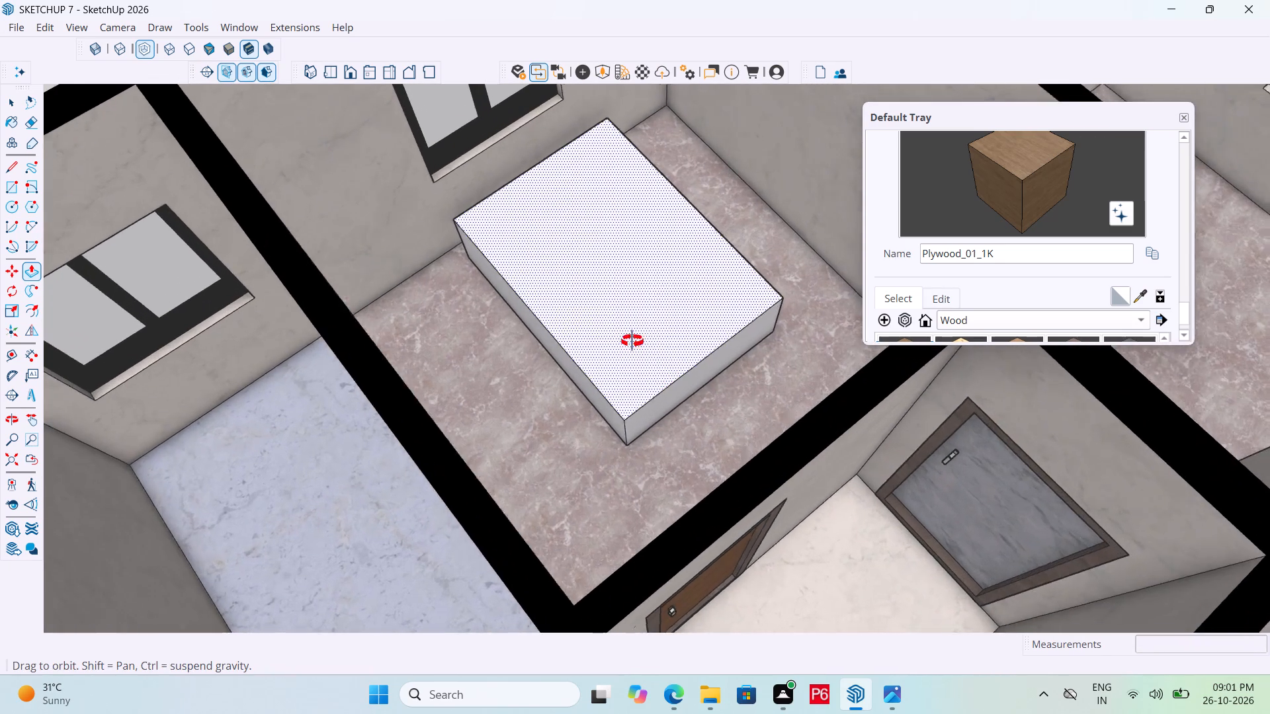
{"action": "middle_click_drag", "start_coordinate": [632, 341], "coordinate": [655, 333]}
Paint the block's top face and its two nearest side faces with A01_Blush_Petal from the Solid Colors collection.
{"action": "scroll", "coordinate": [971, 260], "scroll_direction": "down", "scroll_amount": 2}
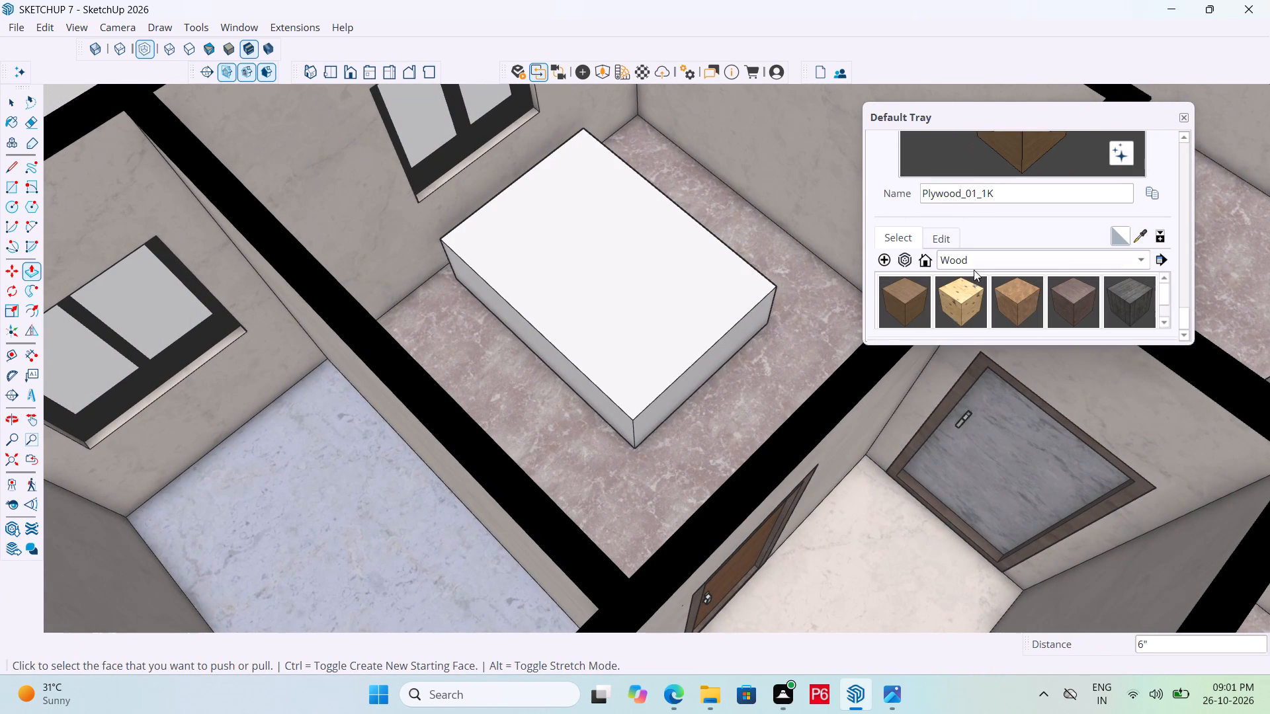
{"action": "left_click", "coordinate": [1013, 262]}
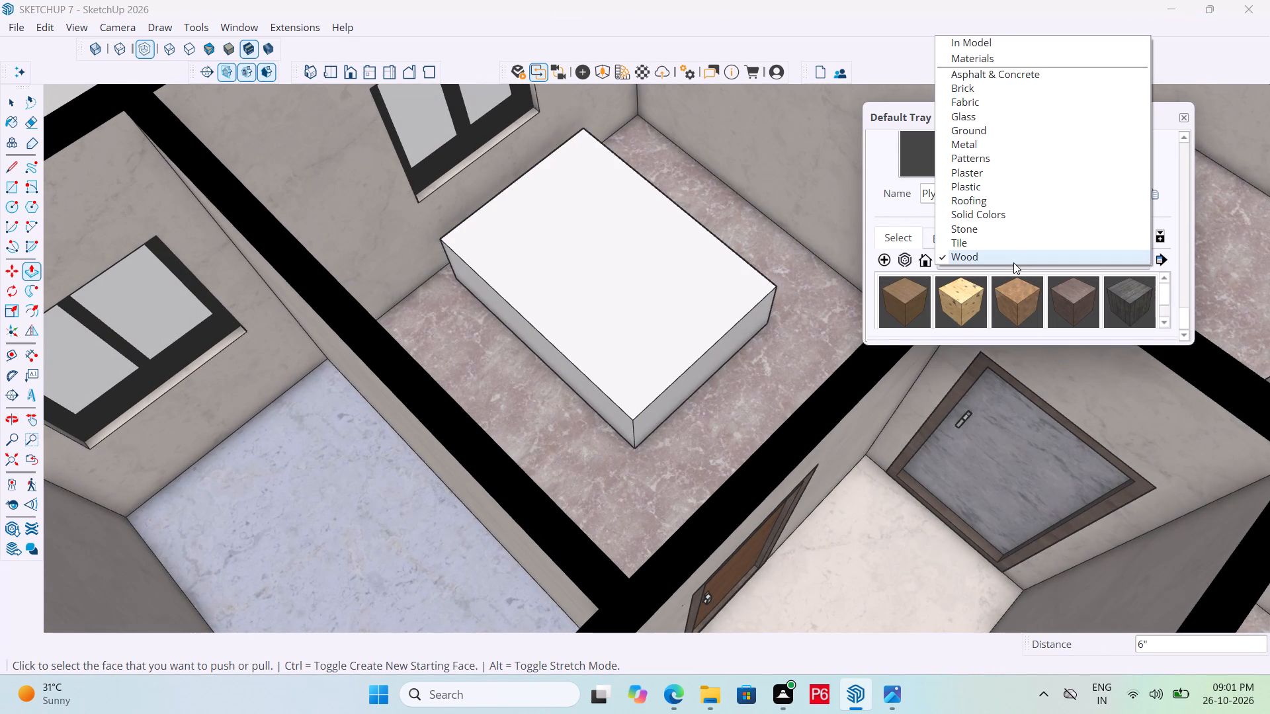
{"action": "left_click", "coordinate": [1003, 212]}
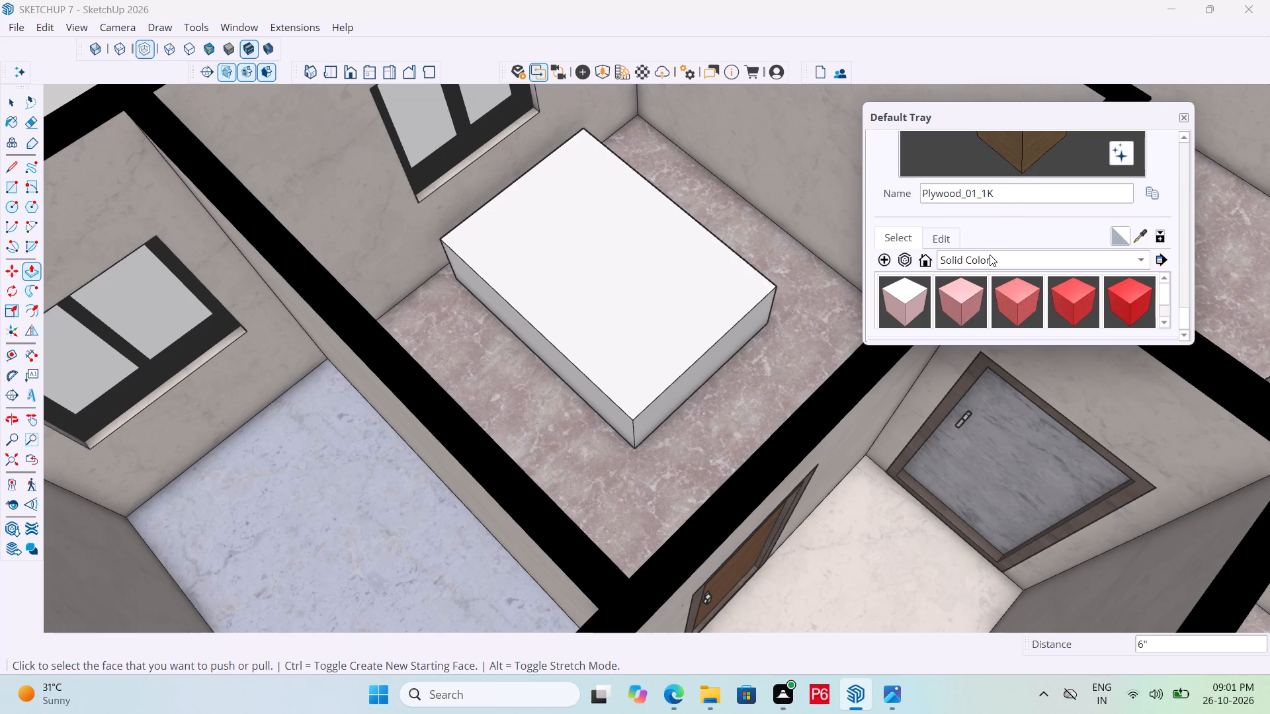
{"action": "left_click", "coordinate": [904, 304]}
{"action": "double_click", "coordinate": [611, 300]}
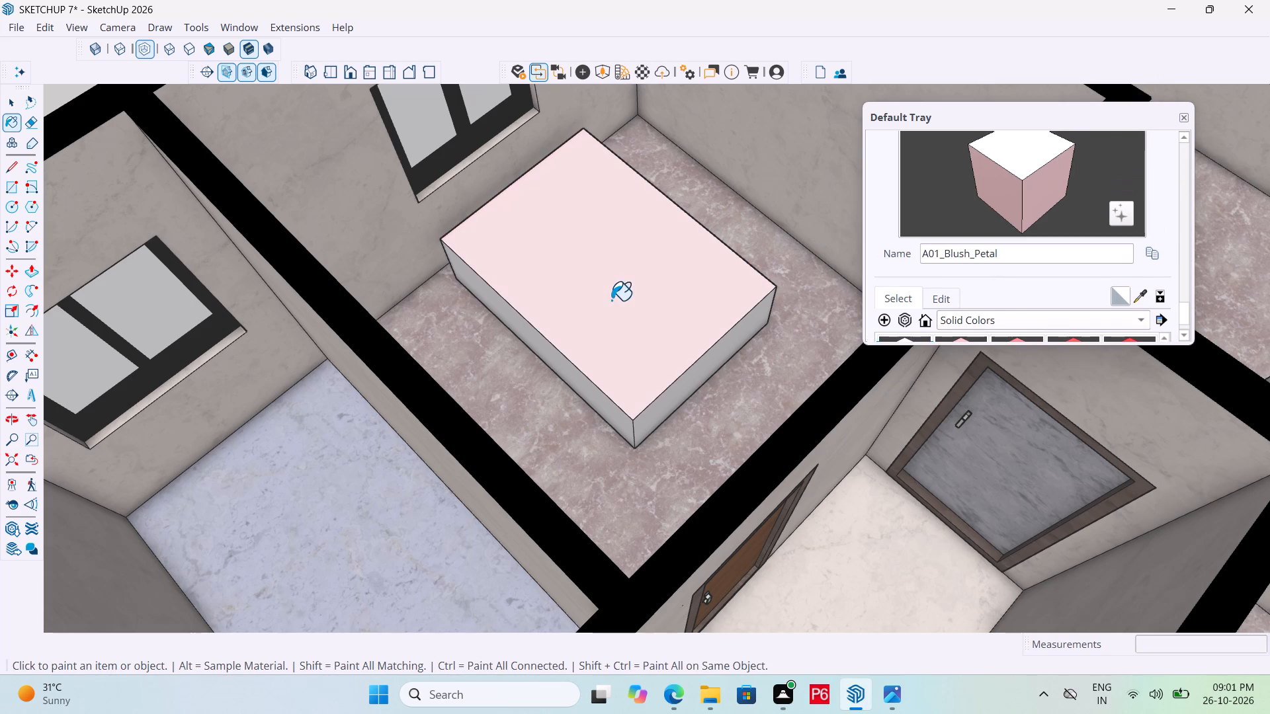
{"action": "scroll", "coordinate": [656, 420], "scroll_direction": "up", "scroll_amount": 4}
{"action": "left_click_drag", "start_coordinate": [650, 405], "coordinate": [644, 400]}
{"action": "left_click", "coordinate": [591, 403]}
Paint the block's remaining two side faces with the same A01_Blush_Petal colour.
{"action": "scroll", "coordinate": [662, 428], "scroll_direction": "down", "scroll_amount": 2}
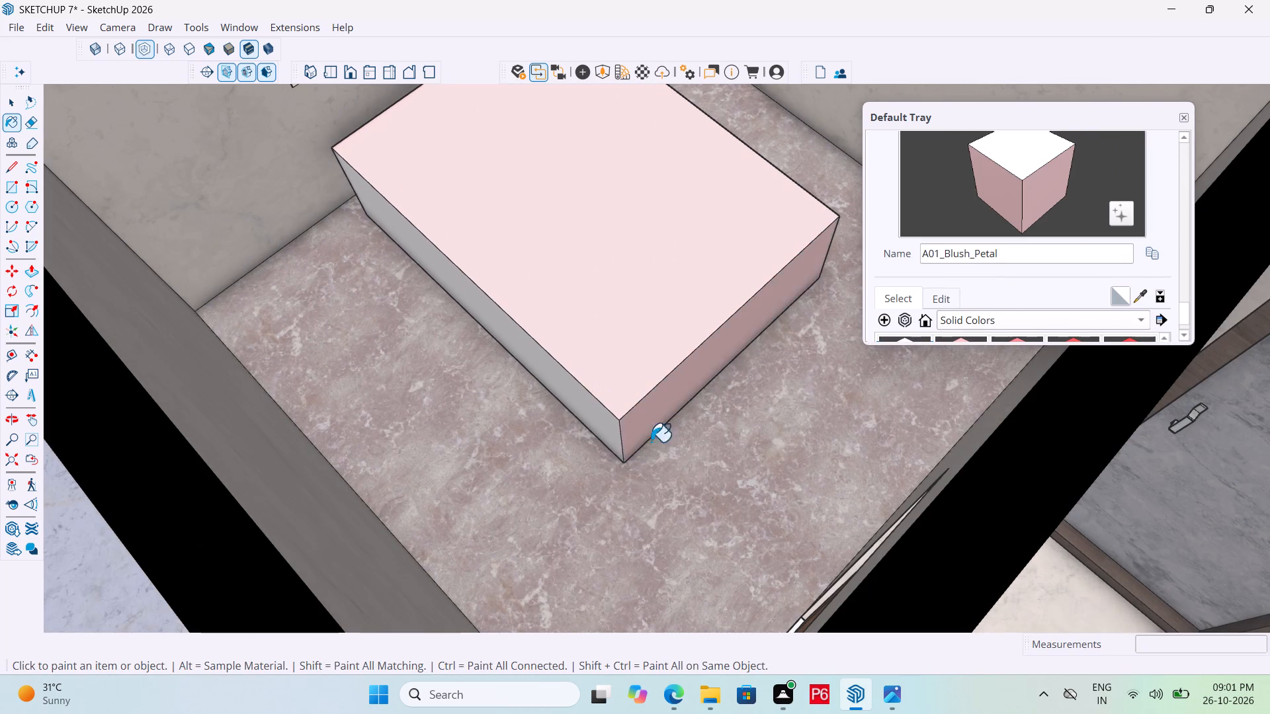
{"action": "scroll", "coordinate": [651, 442], "scroll_direction": "down", "scroll_amount": 4}
{"action": "middle_click_drag", "start_coordinate": [777, 354], "coordinate": [127, 401]}
{"action": "scroll", "coordinate": [677, 372], "scroll_direction": "up", "scroll_amount": 4}
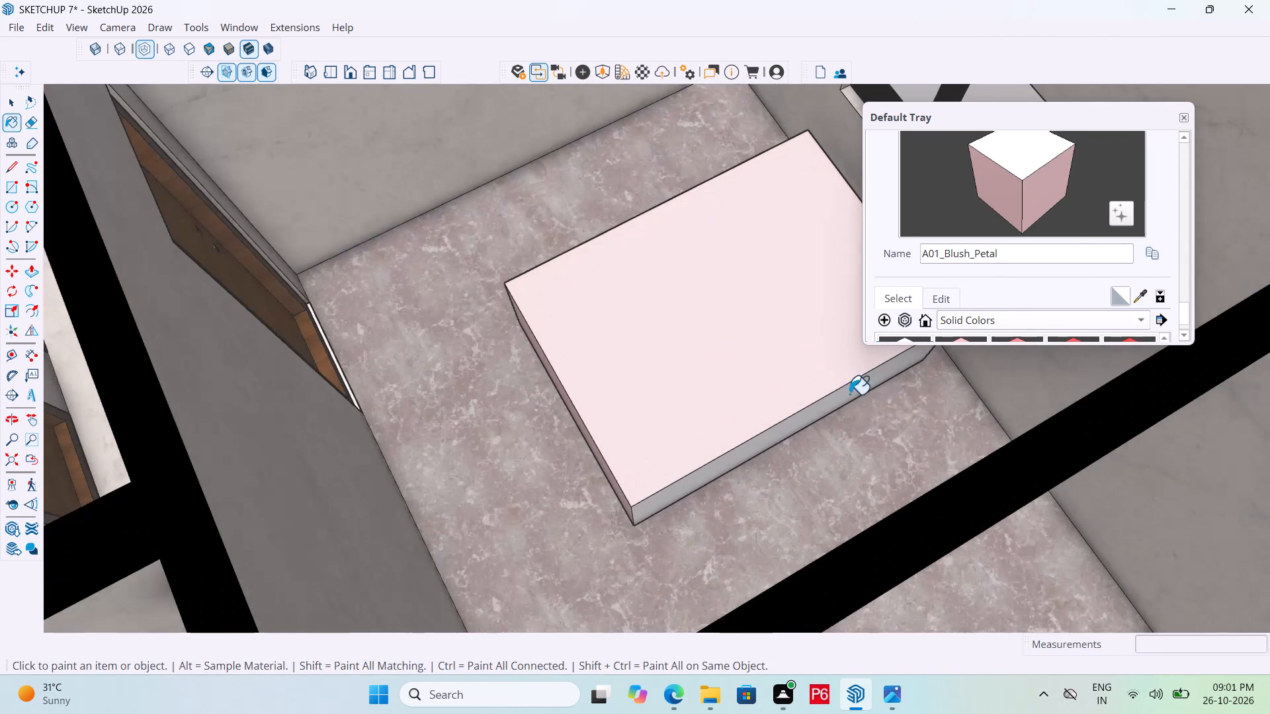
{"action": "left_click", "coordinate": [856, 393]}
{"action": "scroll", "coordinate": [688, 450], "scroll_direction": "down", "scroll_amount": 4}
{"action": "middle_click_drag", "start_coordinate": [857, 382], "coordinate": [814, 383]}
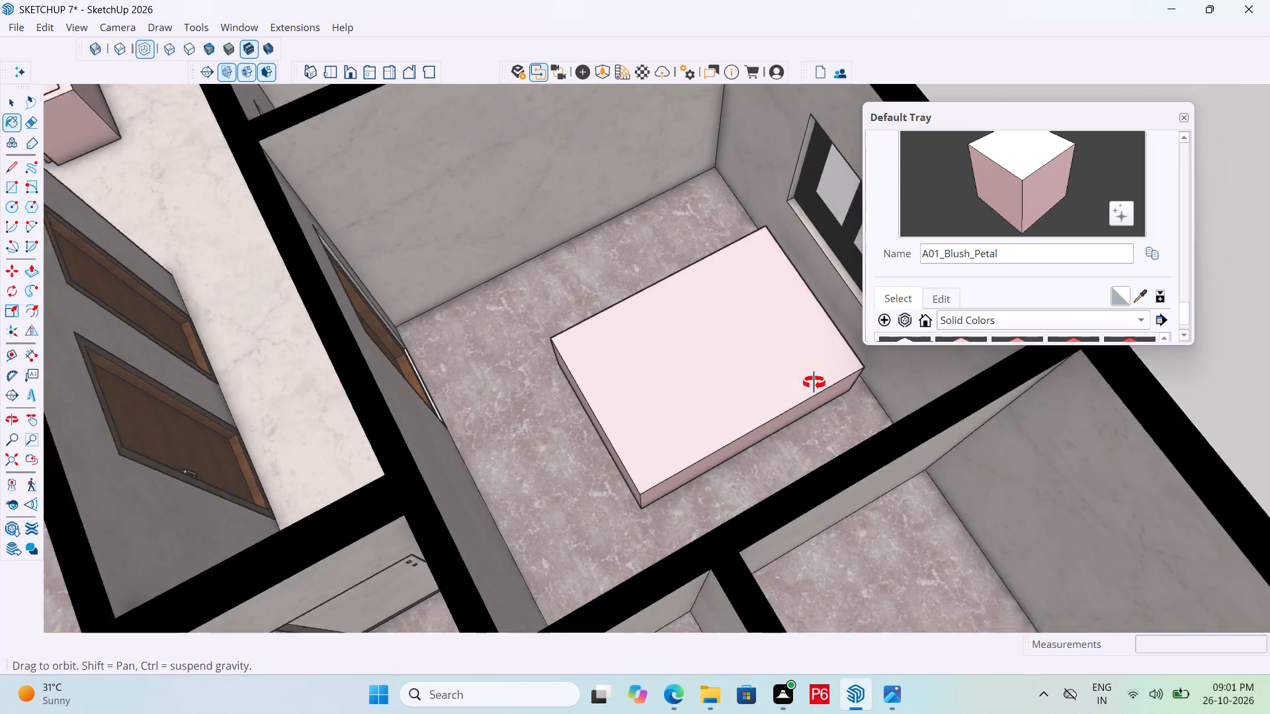
{"action": "middle_click_drag", "start_coordinate": [814, 383], "coordinate": [452, 372]}
{"action": "scroll", "coordinate": [770, 452], "scroll_direction": "up", "scroll_amount": 5}
{"action": "scroll", "coordinate": [825, 472], "scroll_direction": "up", "scroll_amount": 1}
{"action": "middle_click_drag", "start_coordinate": [824, 471], "coordinate": [825, 466]}
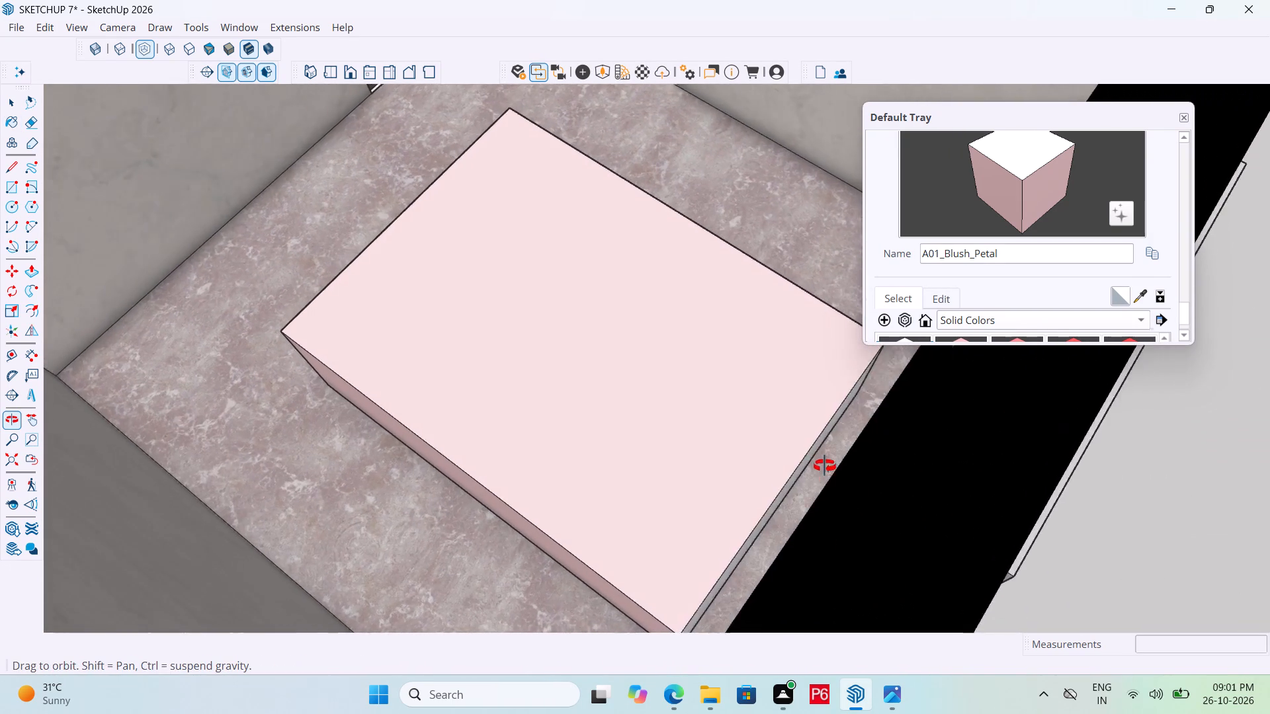
{"action": "middle_click_drag", "start_coordinate": [825, 466], "coordinate": [832, 472]}
{"action": "scroll", "coordinate": [818, 471], "scroll_direction": "up", "scroll_amount": 10}
{"action": "left_click", "coordinate": [765, 442]}
{"action": "scroll", "coordinate": [910, 474], "scroll_direction": "down", "scroll_amount": 7}
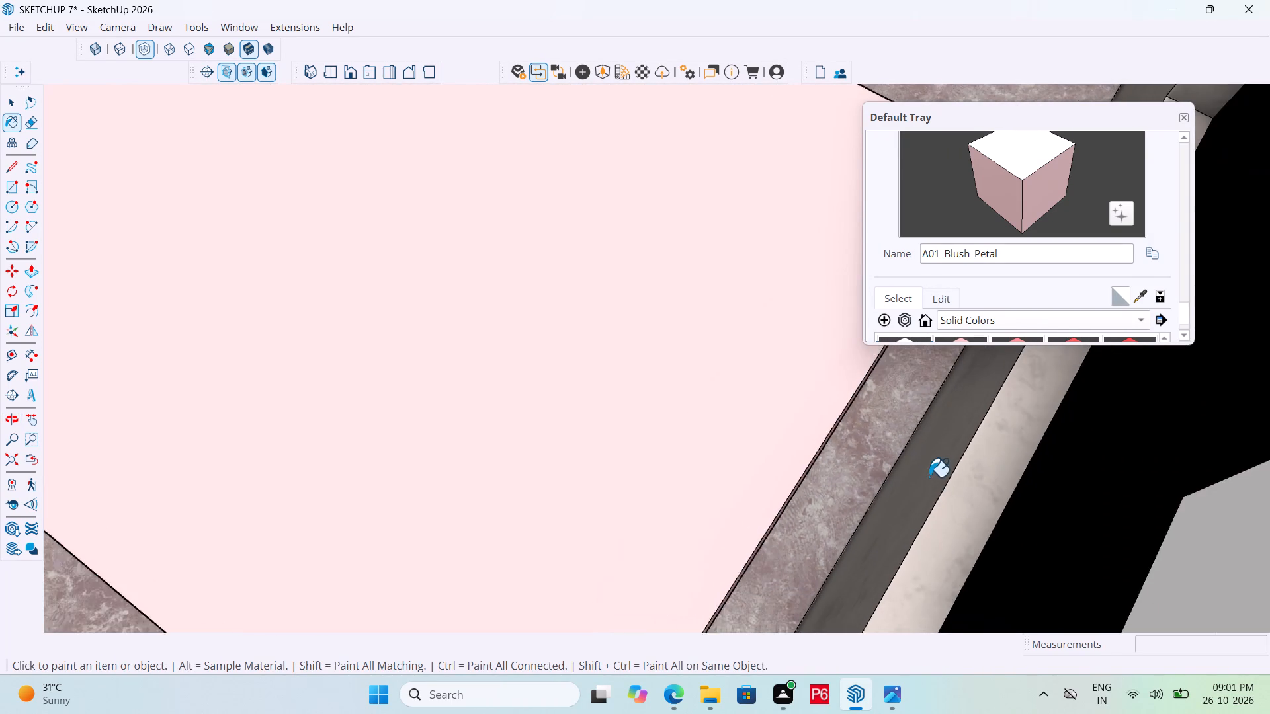
{"action": "scroll", "coordinate": [950, 487], "scroll_direction": "down", "scroll_amount": 7}
{"action": "scroll", "coordinate": [960, 493], "scroll_direction": "up", "scroll_amount": 1}
{"action": "scroll", "coordinate": [980, 496], "scroll_direction": "down", "scroll_amount": 15}
{"action": "middle_click_drag", "start_coordinate": [499, 478], "coordinate": [1269, 421]}
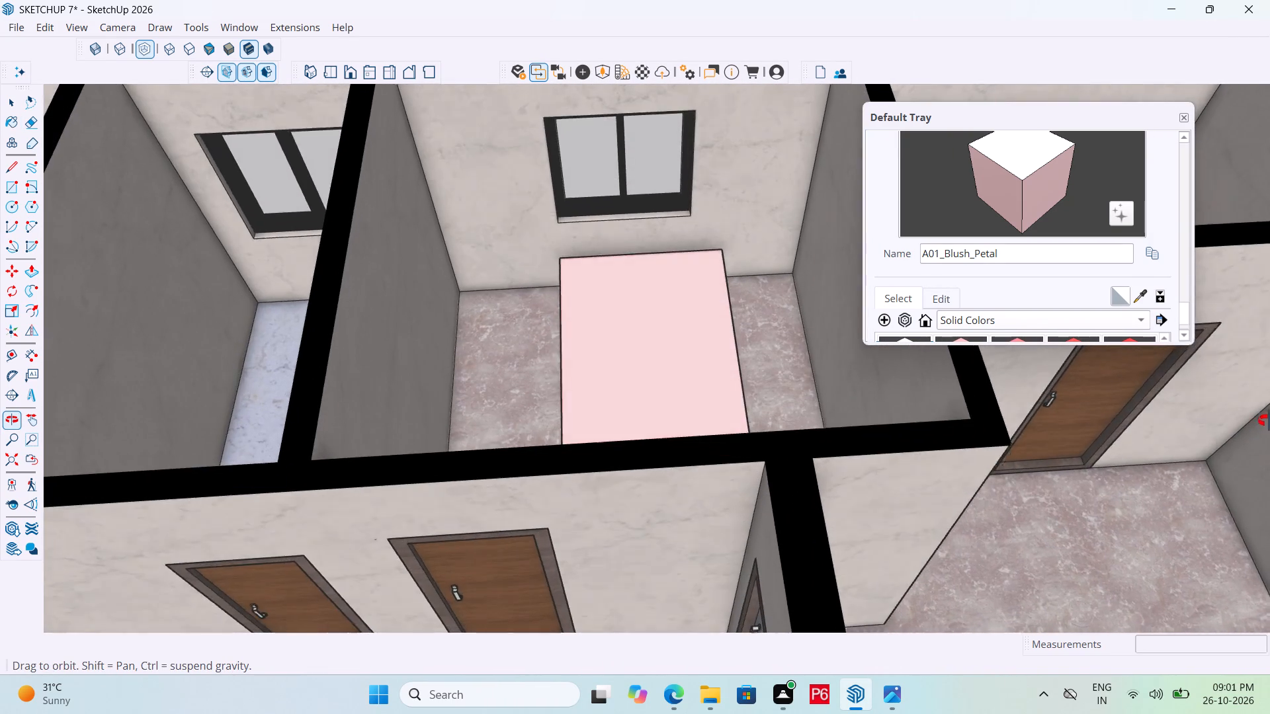
{"action": "middle_click_drag", "start_coordinate": [1269, 421], "coordinate": [1269, 420]}
{"action": "middle_click_drag", "start_coordinate": [733, 428], "coordinate": [992, 432]}
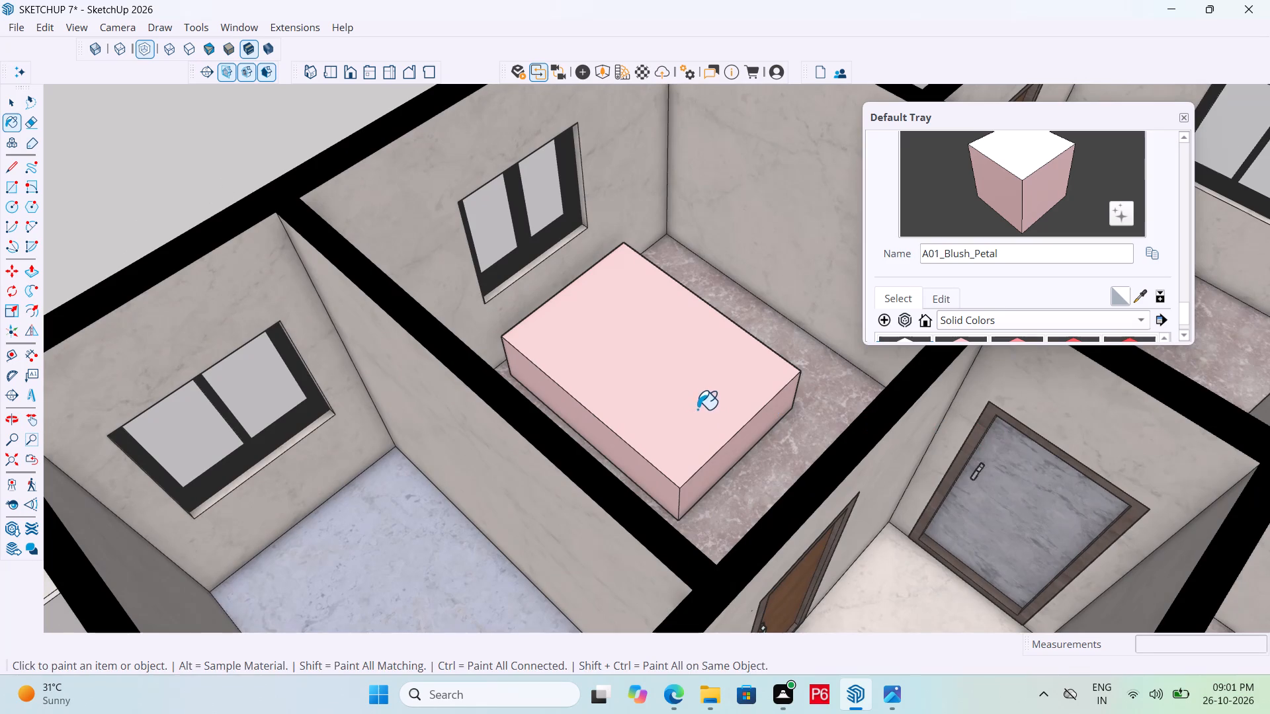
Push the pink block's top face down by 4".
{"action": "key", "text": "space"}
{"action": "type", "text": "P"}
{"action": "left_click", "coordinate": [697, 401]}
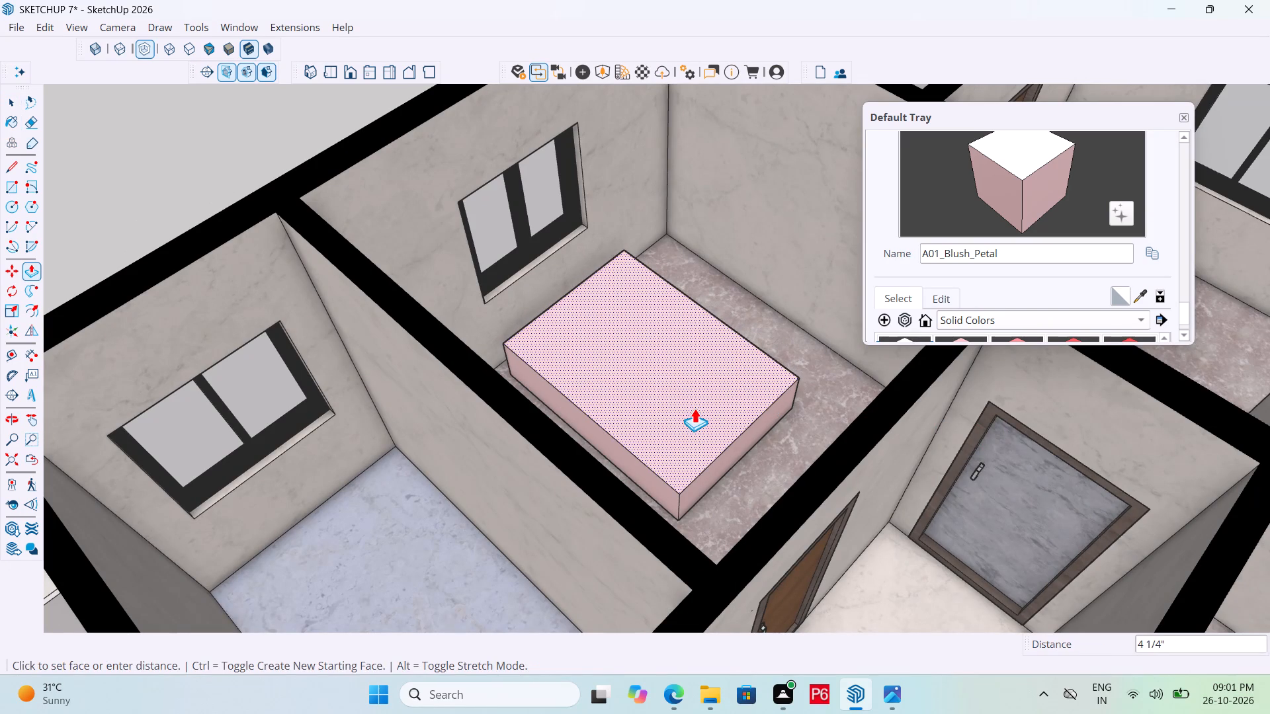
{"action": "type", "text": "4\""}
{"action": "key", "text": "Return"}
Save the model with the painted and lowered block.
{"action": "key", "text": "ctrl+s"}
{"action": "key", "text": "ctrl+s"}
{"action": "key", "text": "ctrl+s"}
{"action": "key", "text": "ctrl+s"}
{"action": "key", "text": "ctrl+s"}
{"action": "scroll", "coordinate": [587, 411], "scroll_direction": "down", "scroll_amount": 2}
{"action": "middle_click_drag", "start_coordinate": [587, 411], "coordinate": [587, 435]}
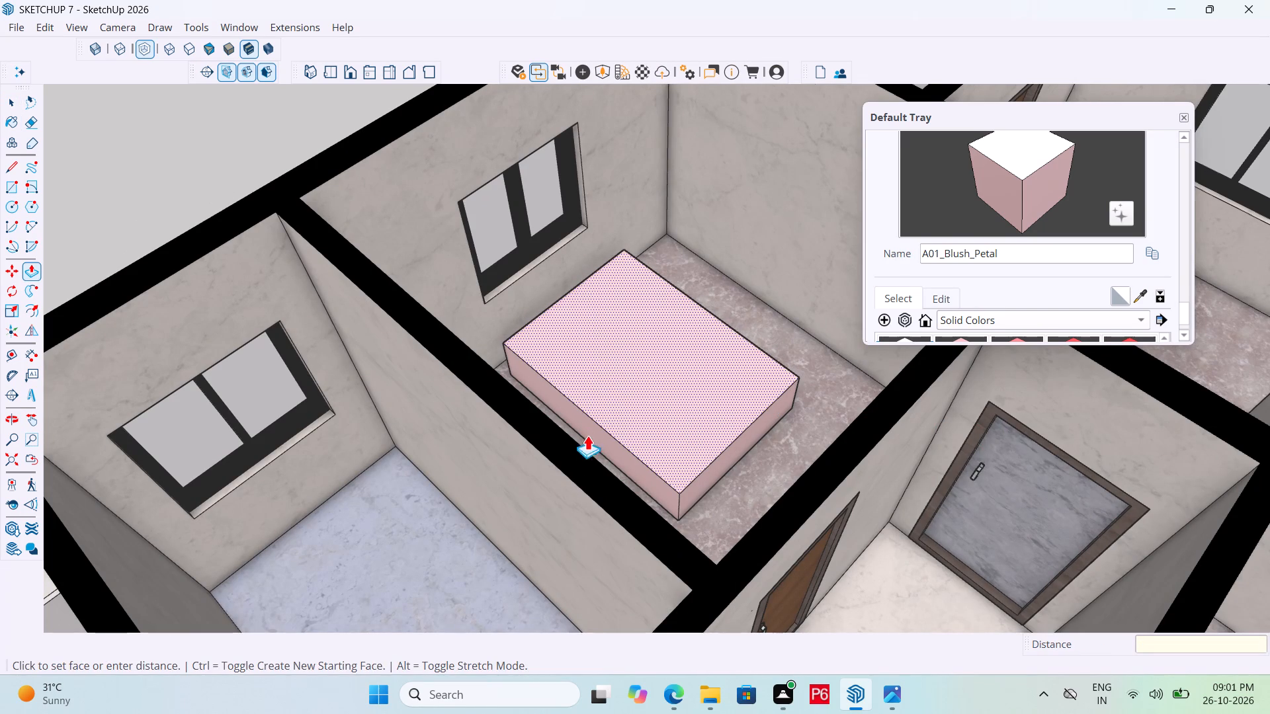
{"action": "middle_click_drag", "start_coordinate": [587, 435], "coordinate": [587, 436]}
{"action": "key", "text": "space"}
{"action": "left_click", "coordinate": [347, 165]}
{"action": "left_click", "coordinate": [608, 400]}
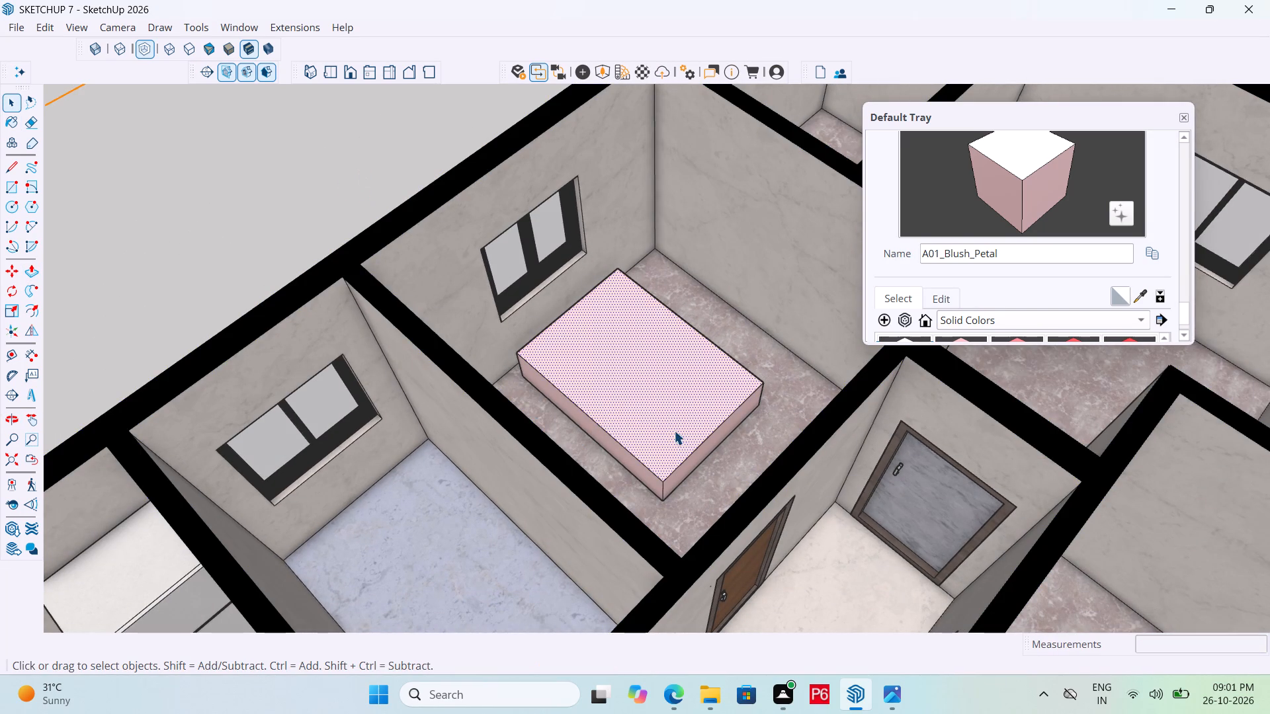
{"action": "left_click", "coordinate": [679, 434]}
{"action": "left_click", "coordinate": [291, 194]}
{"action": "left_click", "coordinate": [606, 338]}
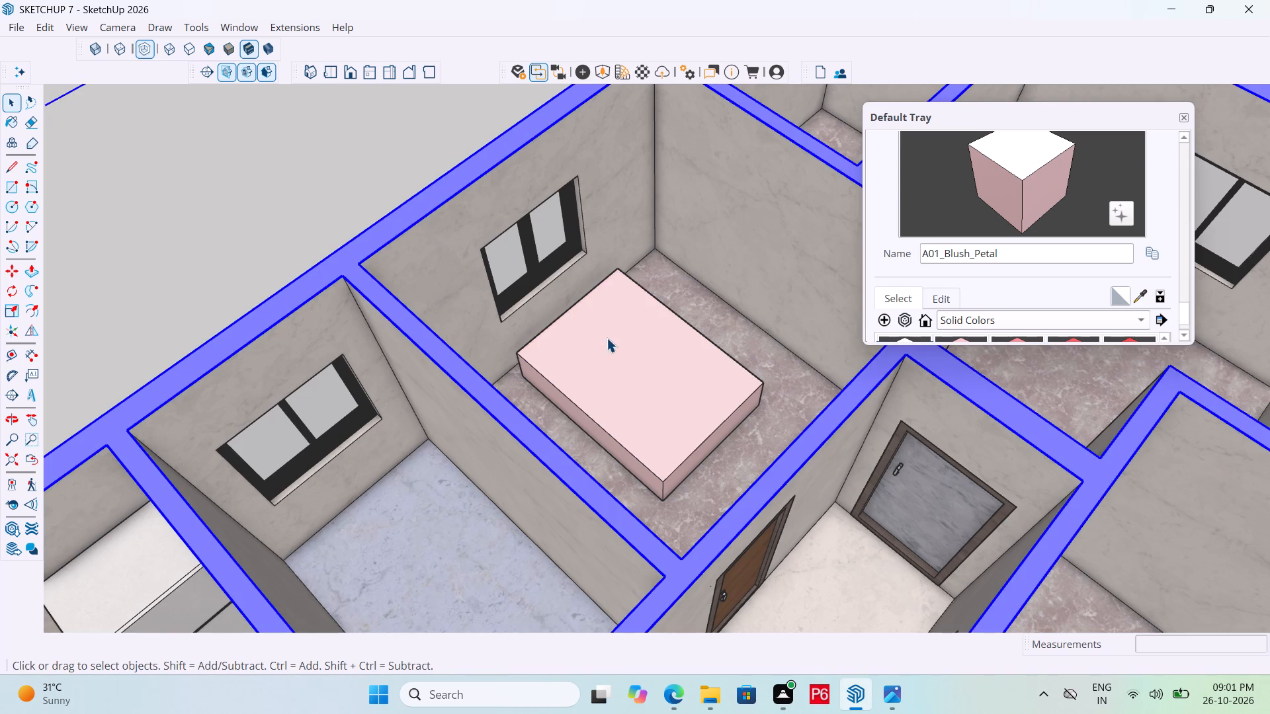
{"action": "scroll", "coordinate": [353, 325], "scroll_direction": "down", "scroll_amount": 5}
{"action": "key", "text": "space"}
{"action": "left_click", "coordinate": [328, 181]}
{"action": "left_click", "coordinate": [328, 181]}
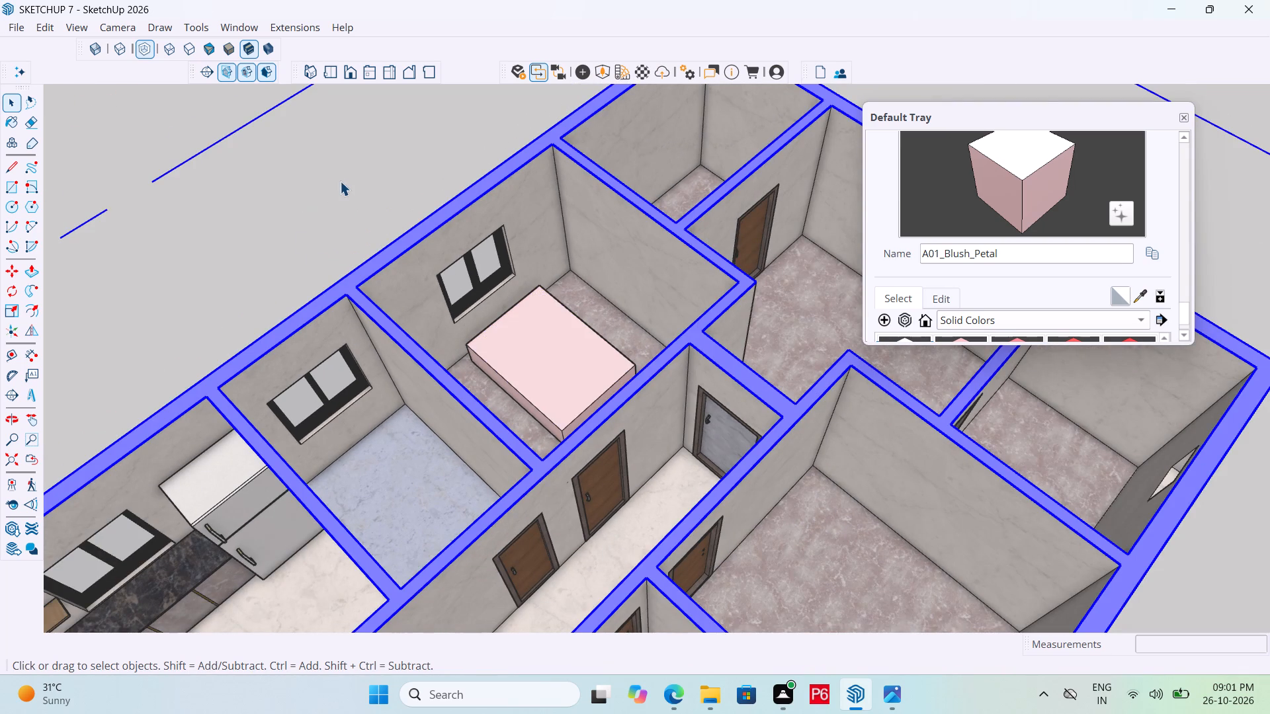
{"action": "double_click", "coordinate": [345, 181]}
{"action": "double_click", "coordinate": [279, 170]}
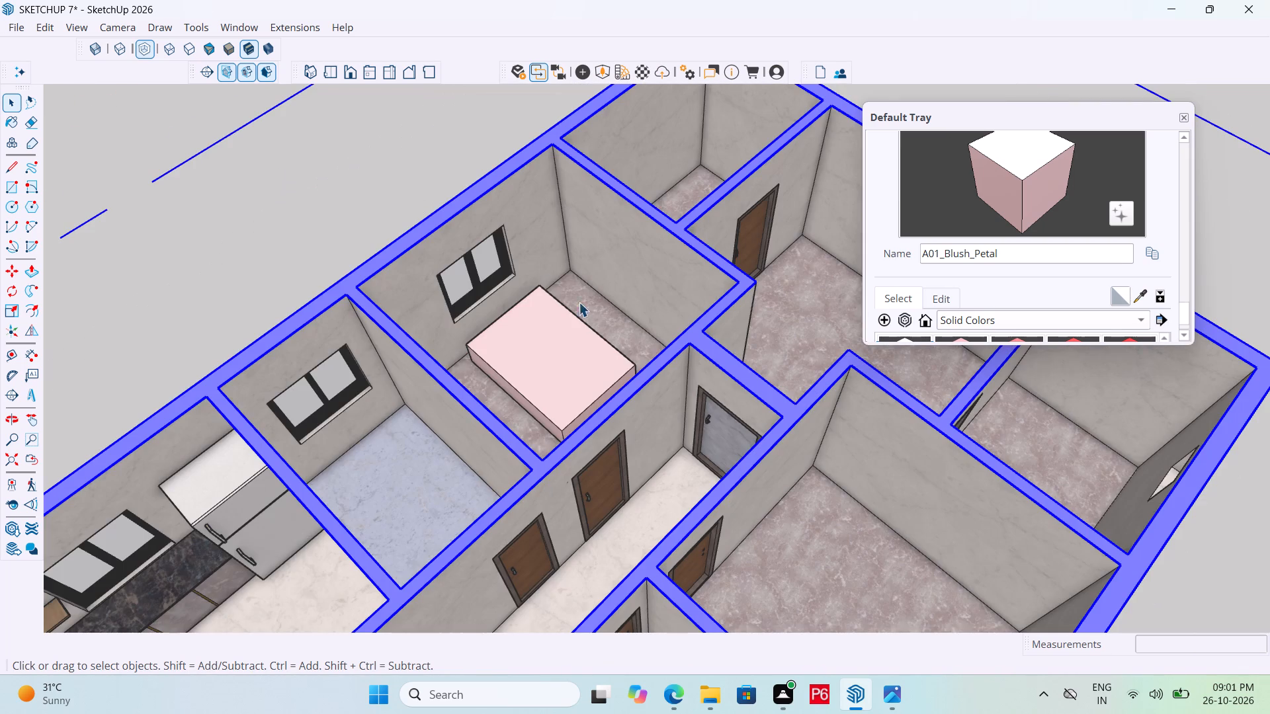
Select all faces and edges of the pink bed block and make them a group.
{"action": "left_click", "coordinate": [577, 344]}
{"action": "key", "text": "space"}
{"action": "left_click", "coordinate": [584, 393]}
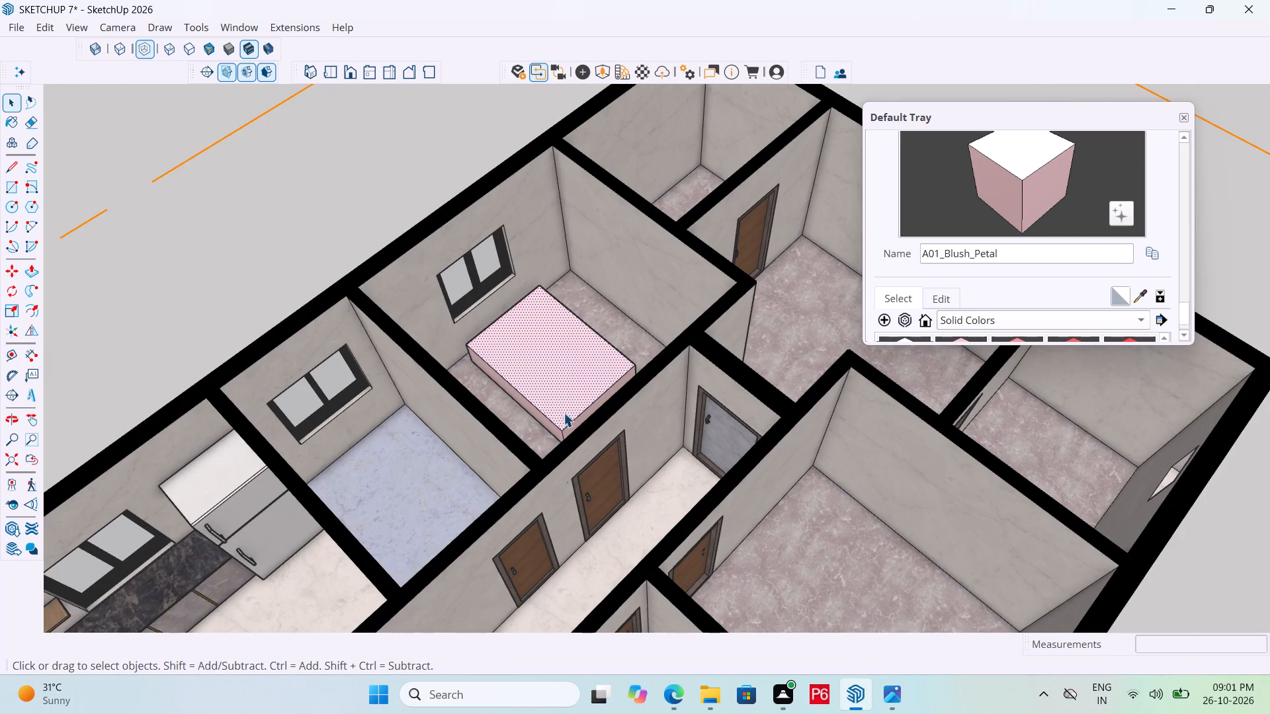
{"action": "scroll", "coordinate": [501, 422], "scroll_direction": "up", "scroll_amount": 6}
{"action": "left_click", "coordinate": [537, 405]}
{"action": "left_click", "coordinate": [581, 381]}
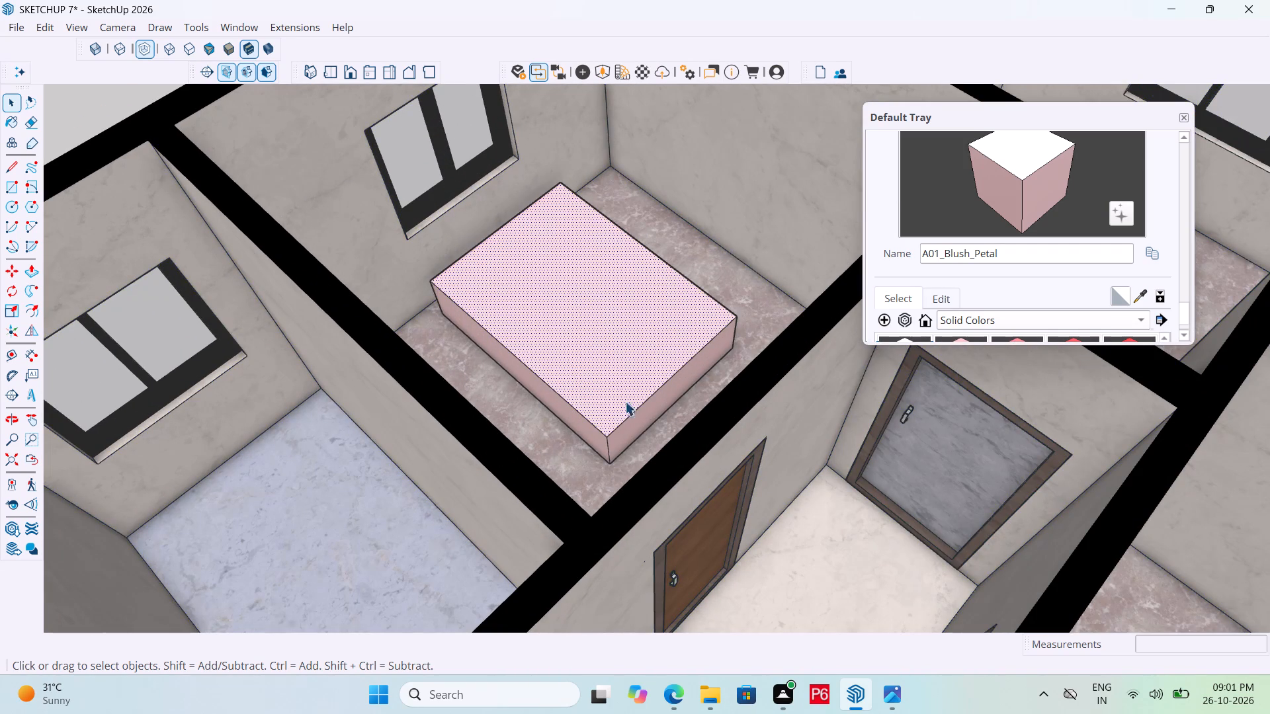
{"action": "scroll", "coordinate": [620, 414], "scroll_direction": "up", "scroll_amount": 2}
{"action": "double_click", "coordinate": [624, 391]}
{"action": "double_click", "coordinate": [601, 383]}
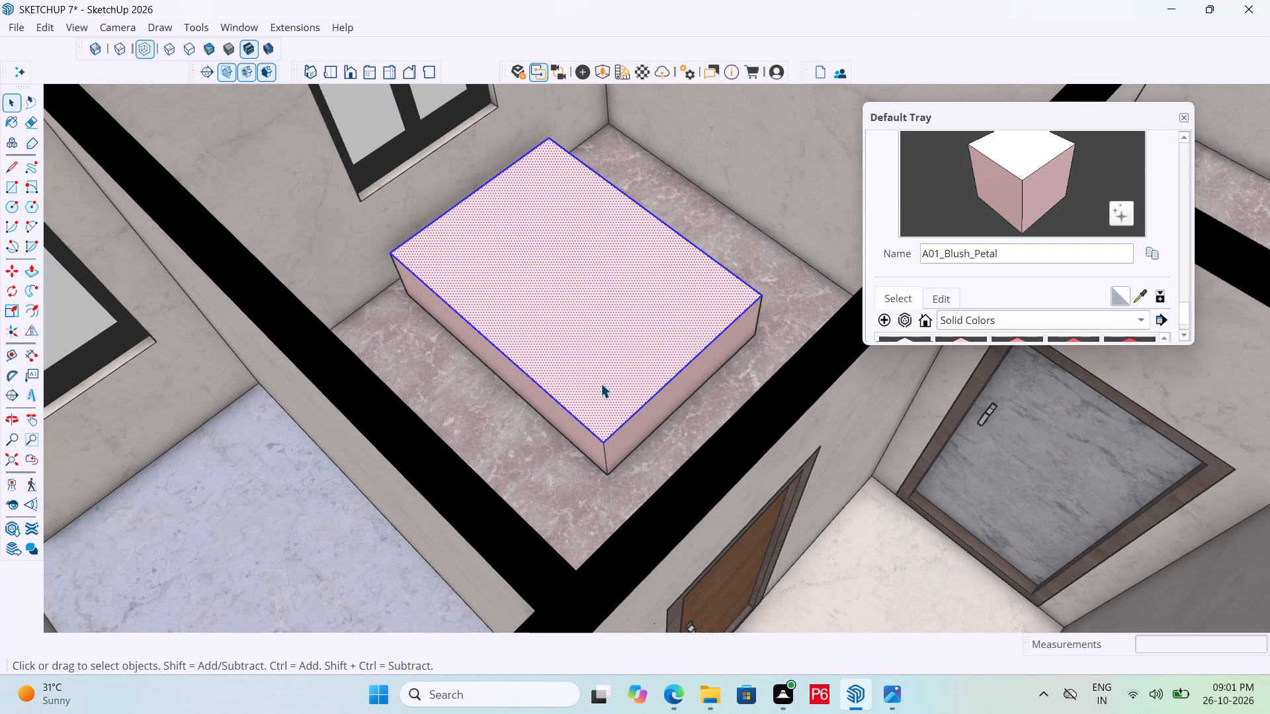
{"action": "double_click", "coordinate": [601, 383]}
{"action": "right_click", "coordinate": [598, 383]}
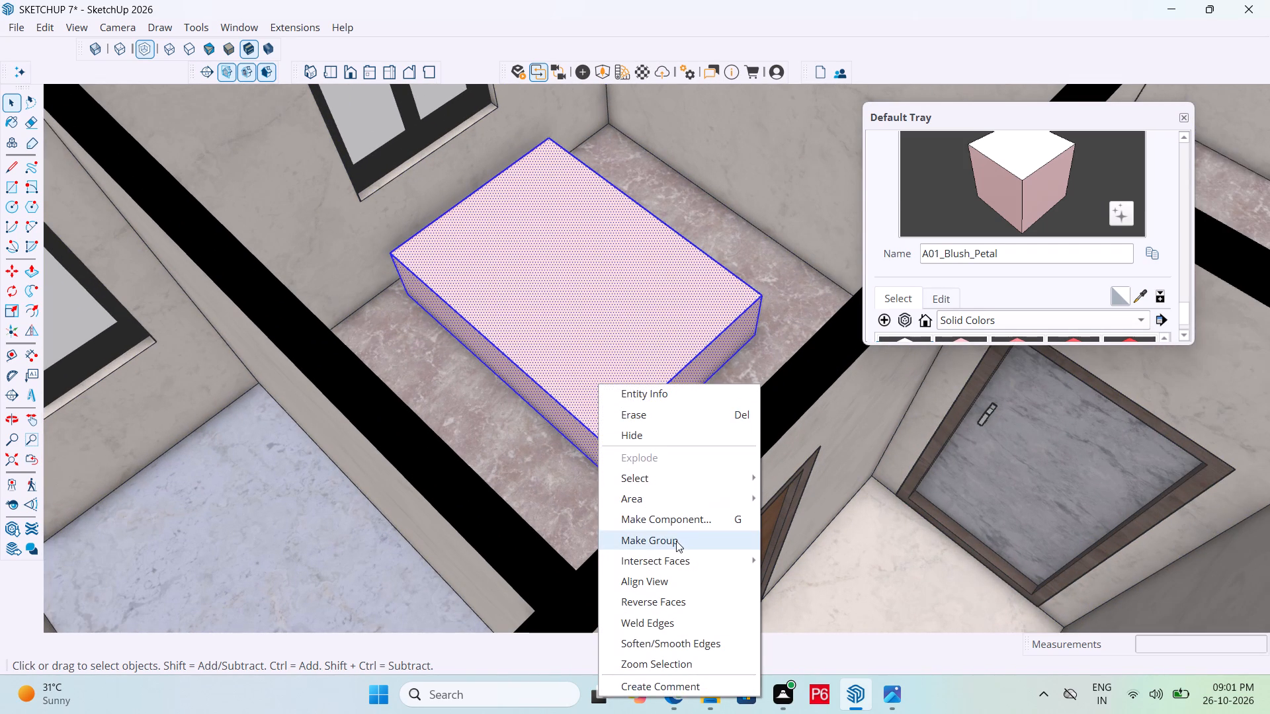
{"action": "left_click", "coordinate": [679, 536]}
{"action": "left_click", "coordinate": [606, 413]}
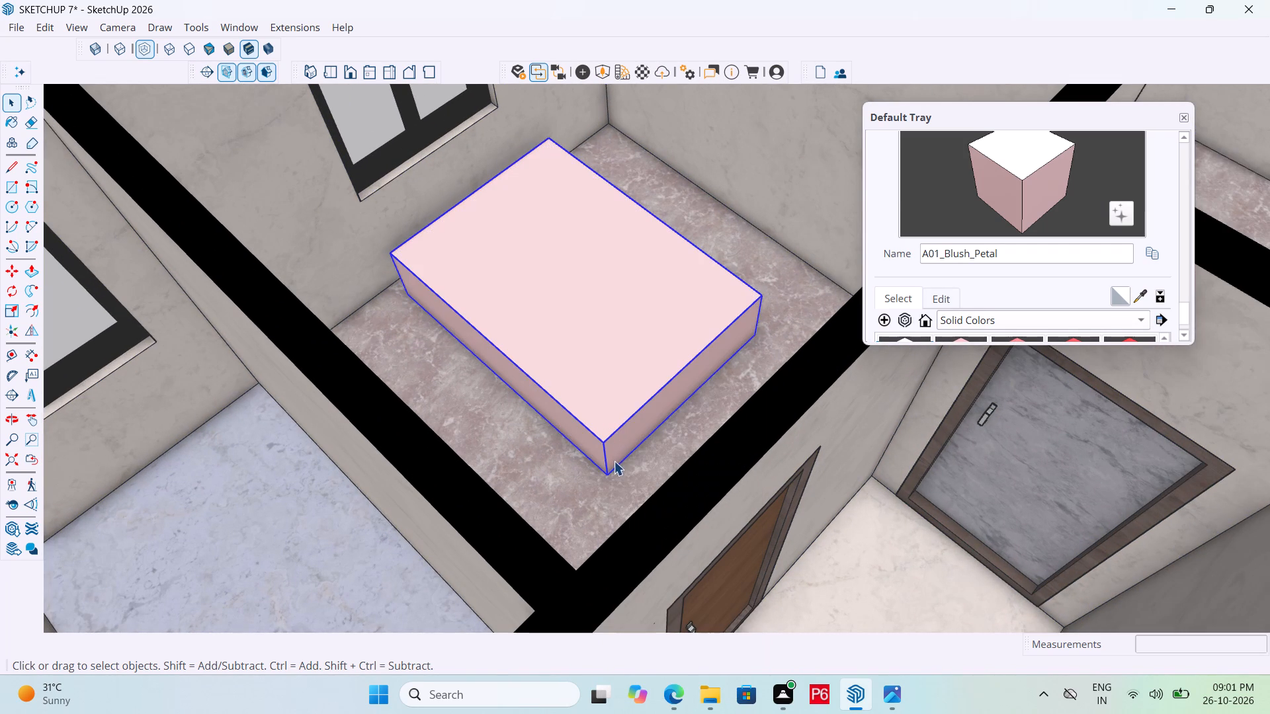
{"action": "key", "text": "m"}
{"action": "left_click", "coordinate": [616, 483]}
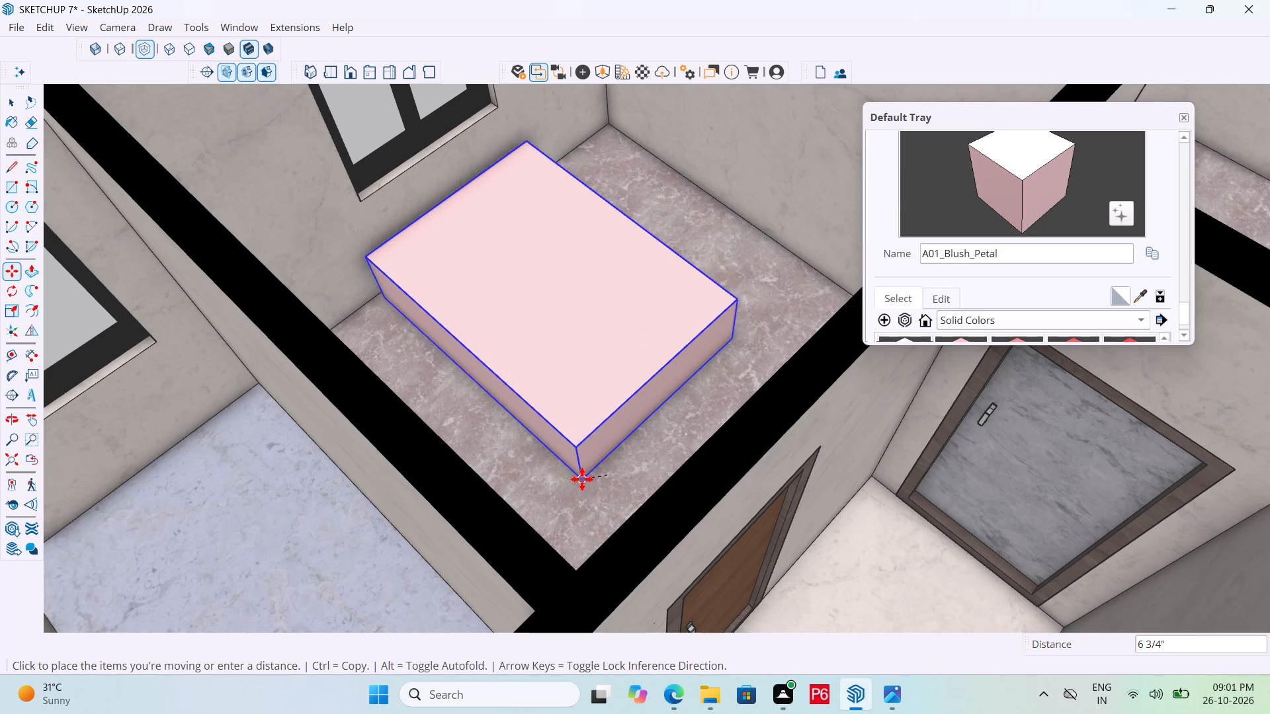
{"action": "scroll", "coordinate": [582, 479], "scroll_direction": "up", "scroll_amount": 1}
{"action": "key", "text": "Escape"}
Move the grouped pink block by its bottom corner up against the window wall.
{"action": "middle_click_drag", "start_coordinate": [459, 403], "coordinate": [622, 444]}
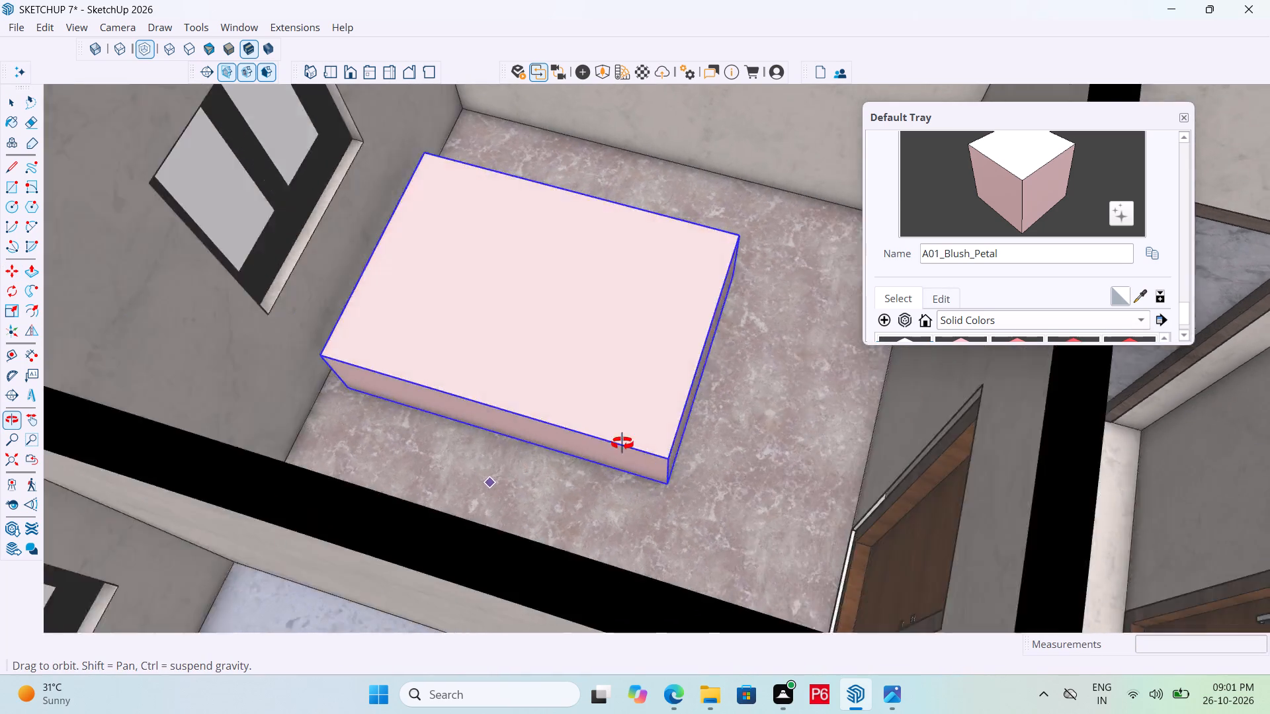
{"action": "middle_click_drag", "start_coordinate": [622, 444], "coordinate": [841, 422]}
{"action": "scroll", "coordinate": [902, 333], "scroll_direction": "down", "scroll_amount": 4}
{"action": "scroll", "coordinate": [800, 393], "scroll_direction": "down", "scroll_amount": 5}
{"action": "middle_click_drag", "start_coordinate": [592, 471], "coordinate": [565, 529]}
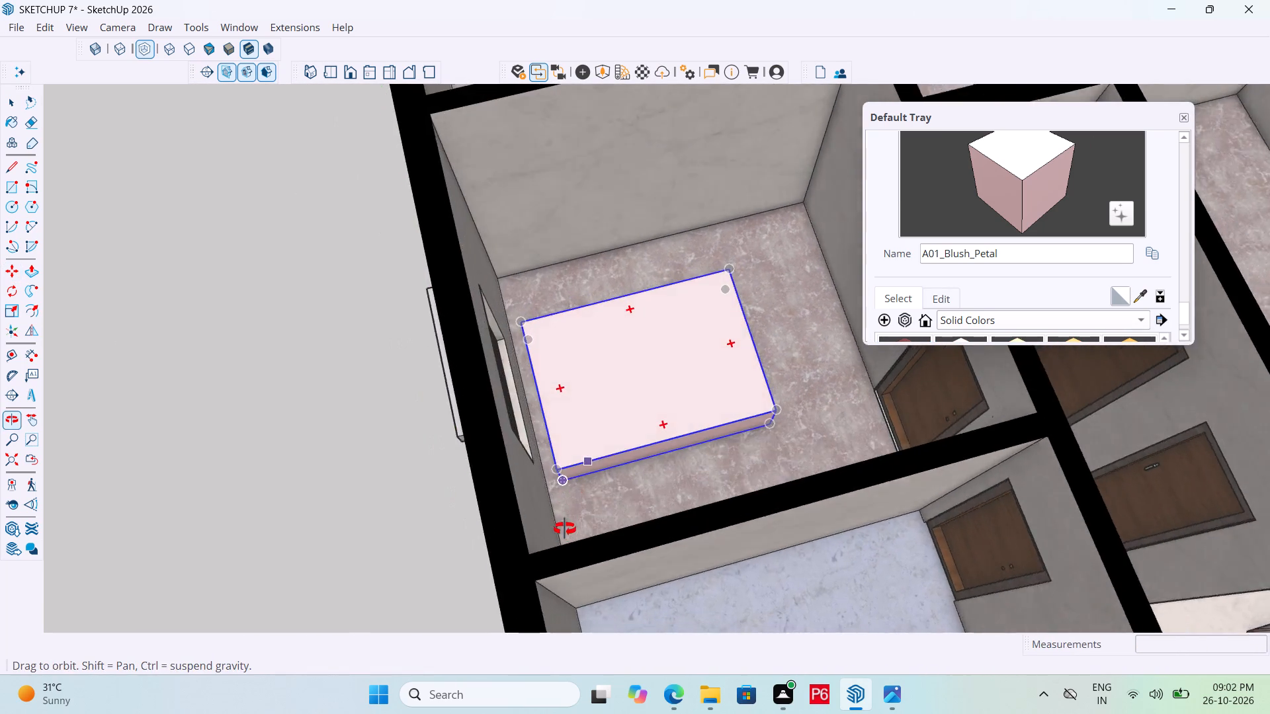
{"action": "middle_click_drag", "start_coordinate": [565, 529], "coordinate": [563, 530]}
{"action": "scroll", "coordinate": [562, 530], "scroll_direction": "up", "scroll_amount": 12}
{"action": "key", "text": "m"}
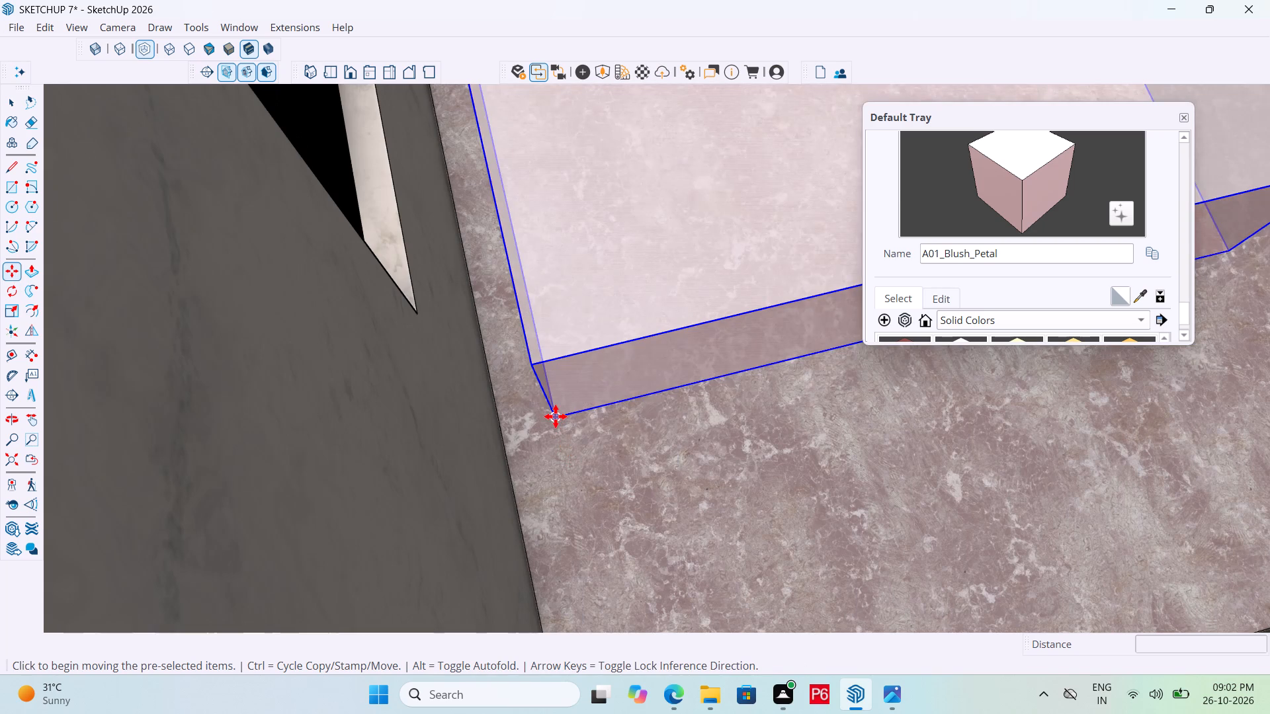
{"action": "left_click", "coordinate": [556, 416]}
{"action": "left_click", "coordinate": [513, 432]}
{"action": "scroll", "coordinate": [556, 444], "scroll_direction": "down", "scroll_amount": 7}
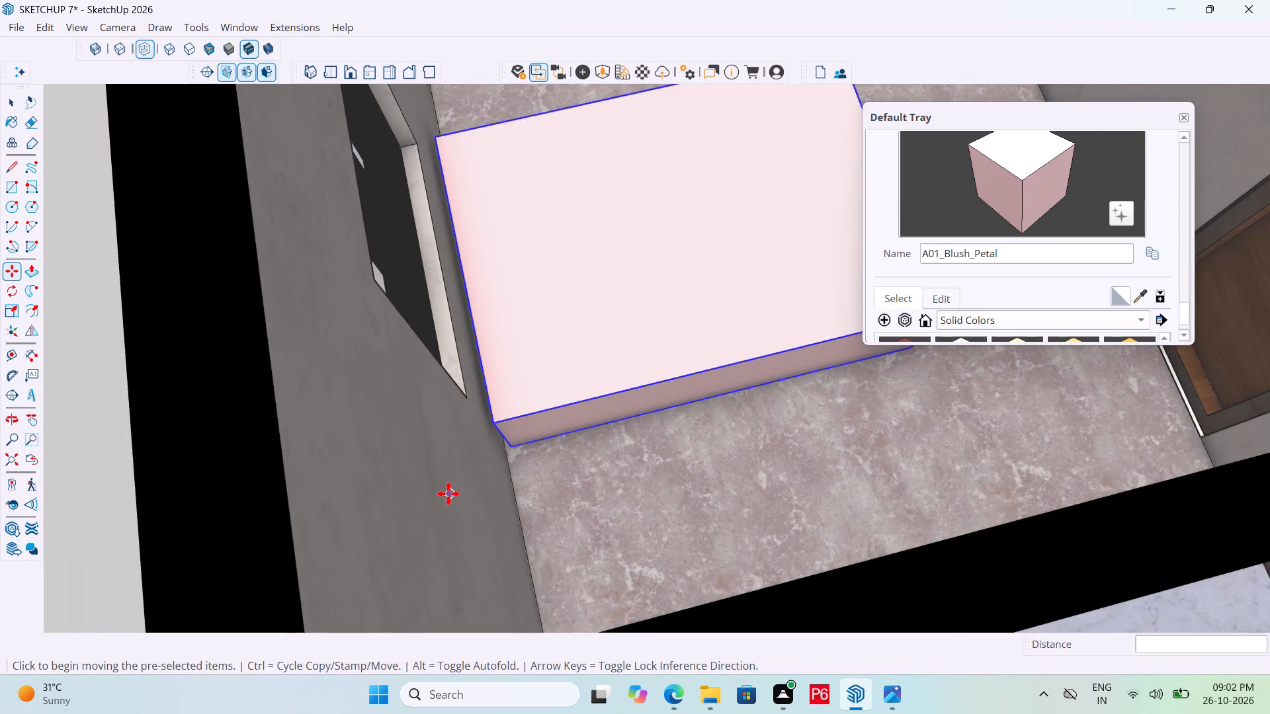
{"action": "scroll", "coordinate": [446, 497], "scroll_direction": "down", "scroll_amount": 6}
Move the pink block about 5 5/16" along the window wall so it sits beneath the window.
{"action": "middle_click_drag", "start_coordinate": [723, 458], "coordinate": [214, 432]}
{"action": "scroll", "coordinate": [449, 359], "scroll_direction": "down", "scroll_amount": 5}
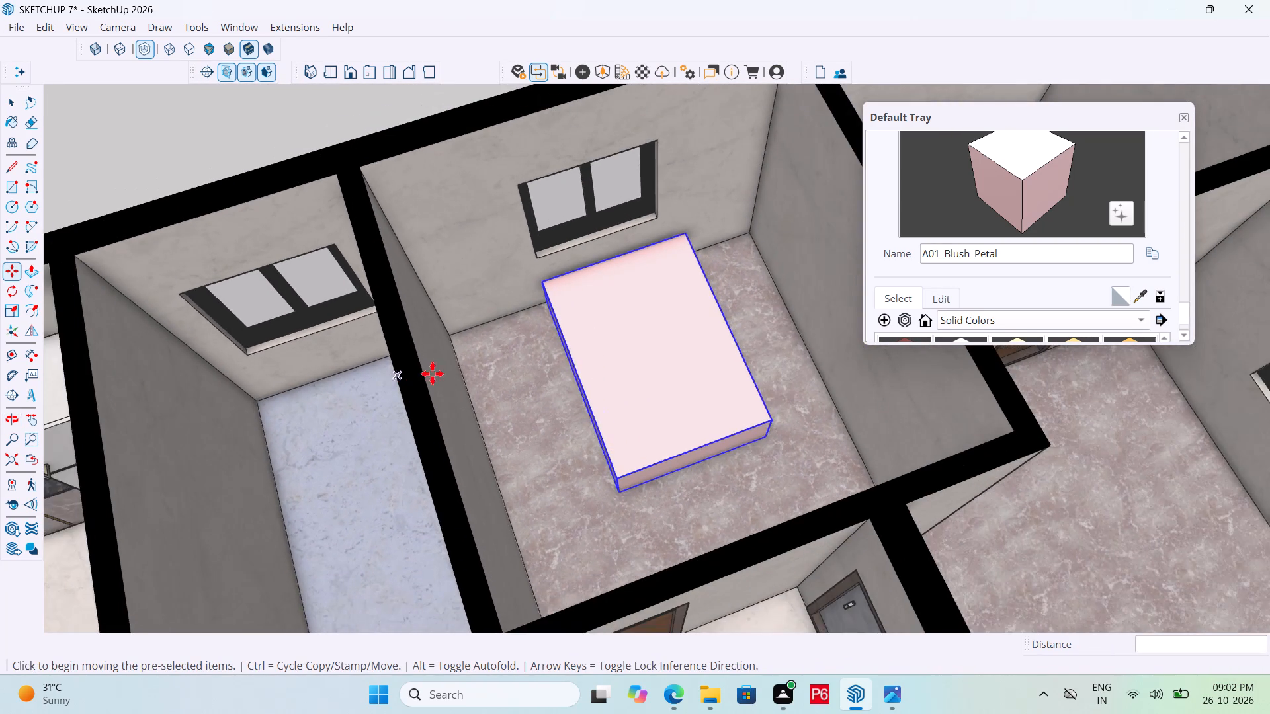
{"action": "middle_click_drag", "start_coordinate": [800, 331], "coordinate": [487, 286]}
{"action": "scroll", "coordinate": [794, 319], "scroll_direction": "up", "scroll_amount": 10}
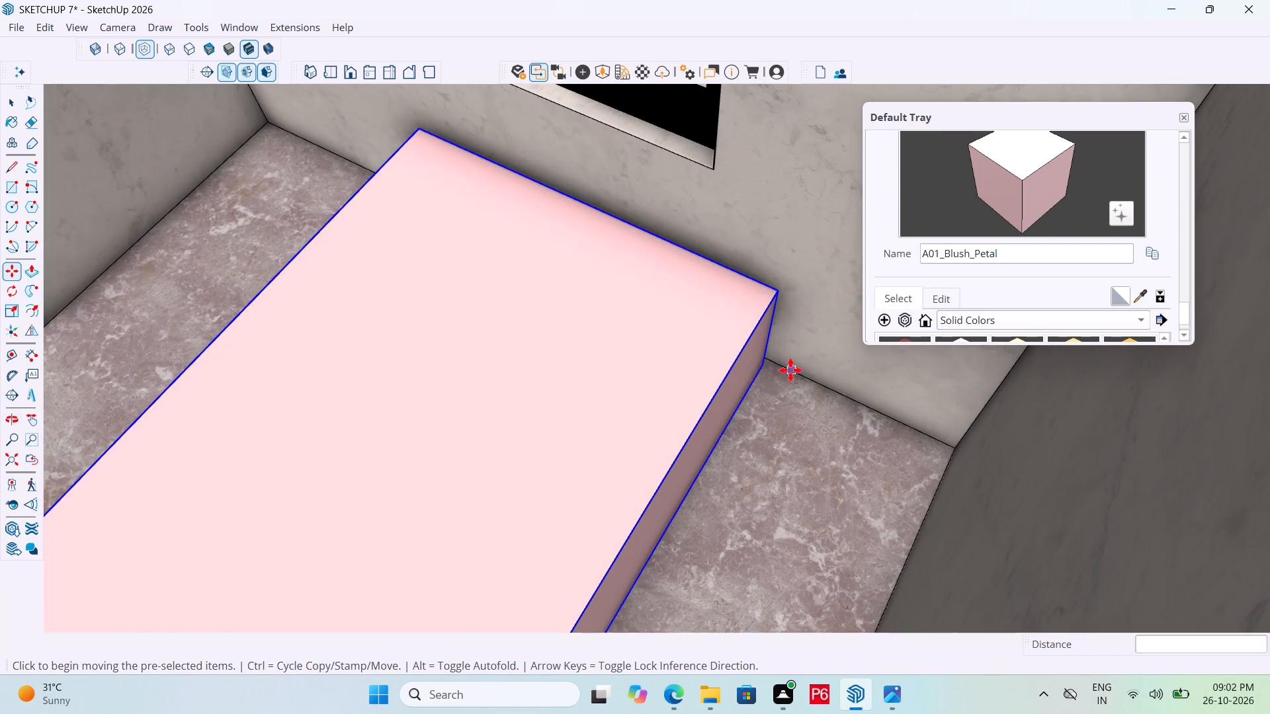
{"action": "left_click", "coordinate": [766, 374]}
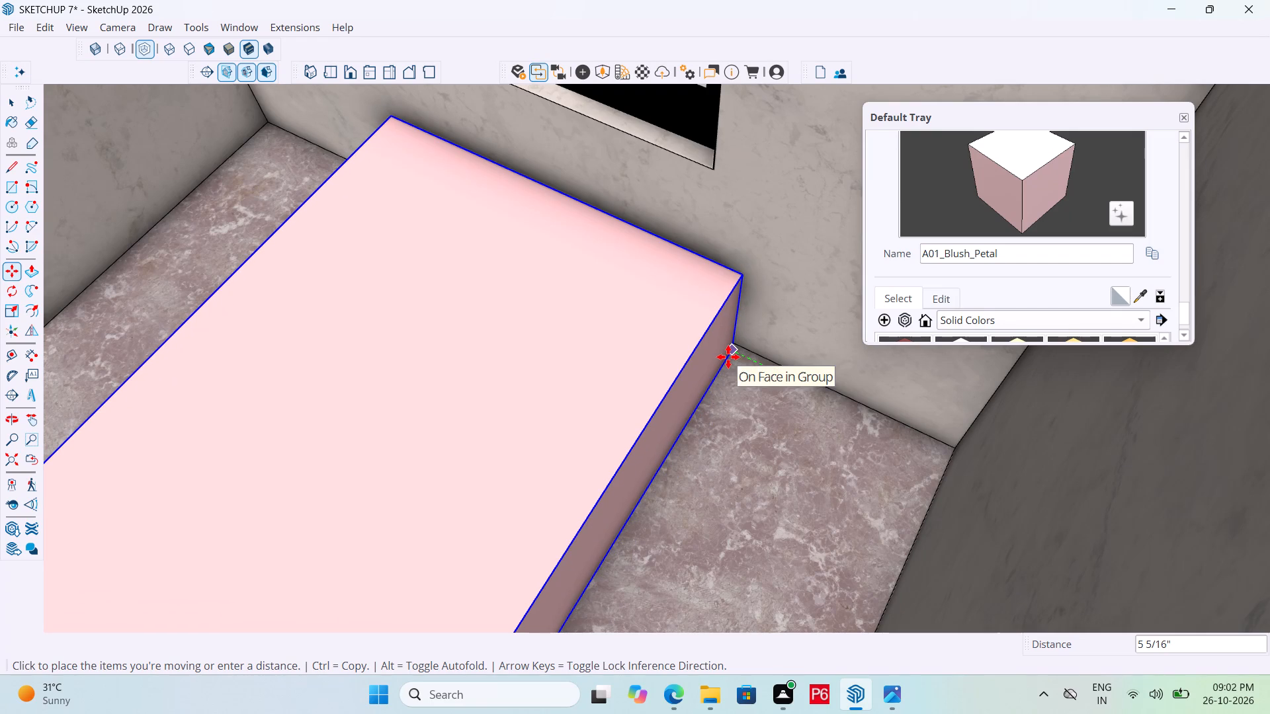
{"action": "left_click", "coordinate": [728, 357]}
Save the model with the block placed beneath the window.
{"action": "scroll", "coordinate": [817, 356], "scroll_direction": "down", "scroll_amount": 6}
{"action": "scroll", "coordinate": [690, 342], "scroll_direction": "down", "scroll_amount": 5}
{"action": "middle_click_drag", "start_coordinate": [640, 407], "coordinate": [673, 416]}
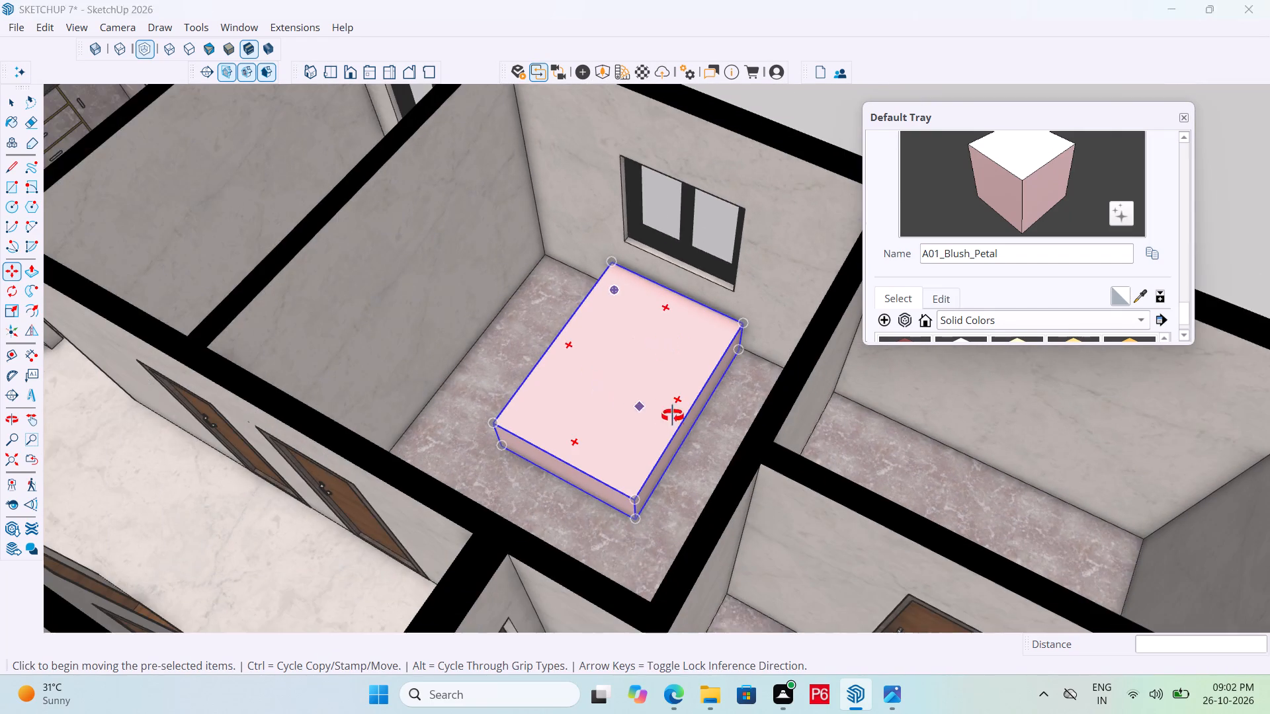
{"action": "middle_click_drag", "start_coordinate": [673, 416], "coordinate": [900, 441]}
{"action": "key", "text": "ctrl+s"}
{"action": "key", "text": "ctrl+s"}
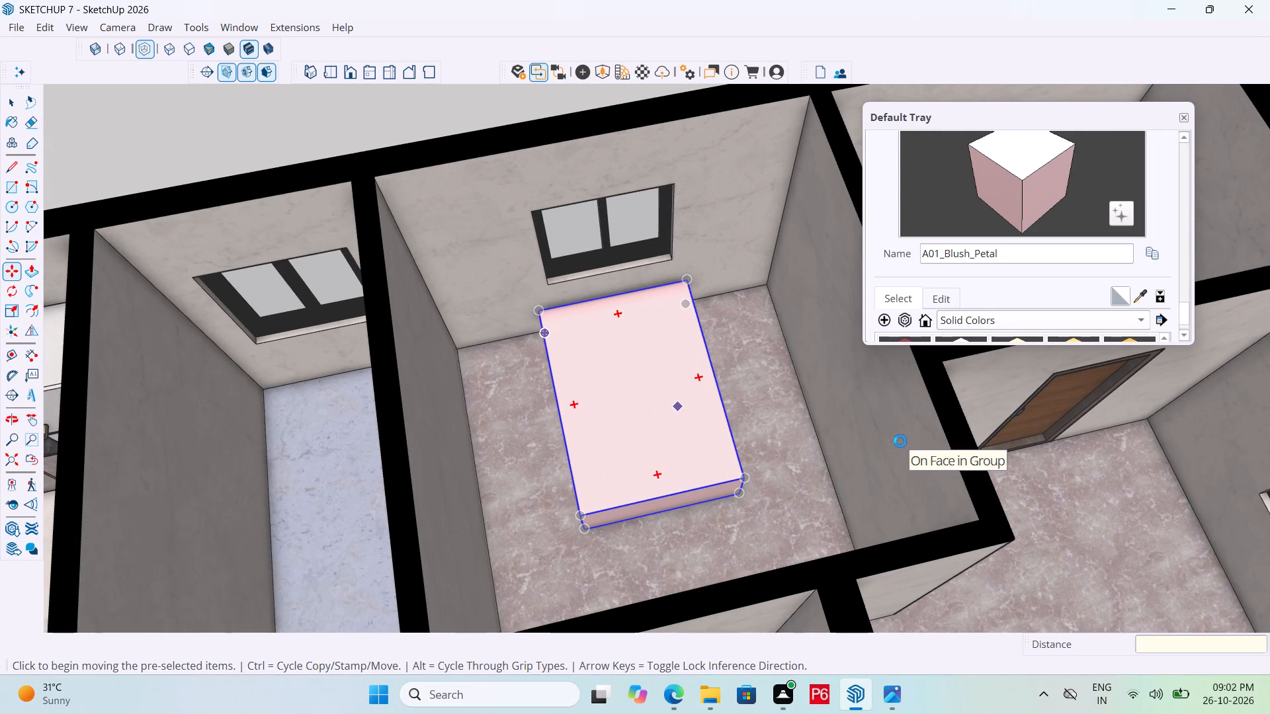
{"action": "key", "text": "ctrl+s"}
{"action": "key", "text": "ctrl+s"}
{"action": "key", "text": "ctrl+s"}
{"action": "key", "text": "ctrl+s"}
Move the pink block about 2' 11 13/16" along the window wall into the room's corner against the adjoining wall.
{"action": "scroll", "coordinate": [697, 419], "scroll_direction": "down", "scroll_amount": 5}
{"action": "middle_click_drag", "start_coordinate": [673, 471], "coordinate": [385, 459]}
{"action": "scroll", "coordinate": [671, 428], "scroll_direction": "up", "scroll_amount": 3}
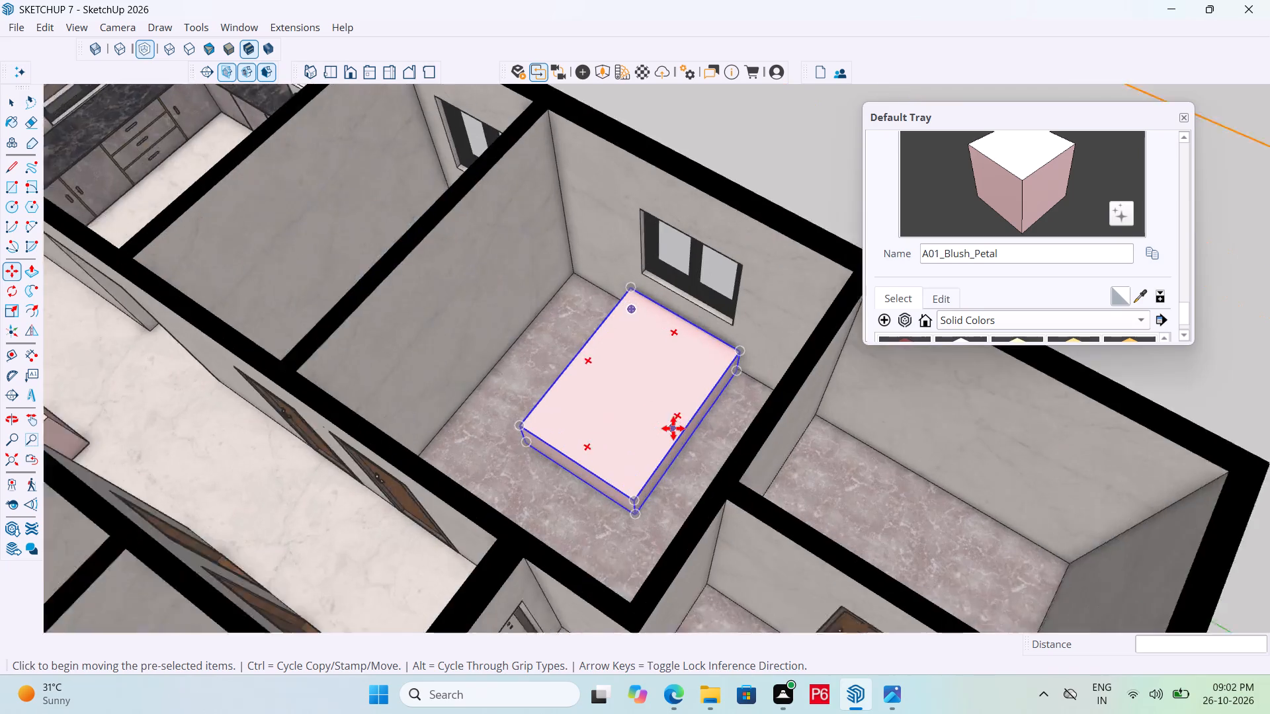
{"action": "scroll", "coordinate": [673, 428], "scroll_direction": "up", "scroll_amount": 6}
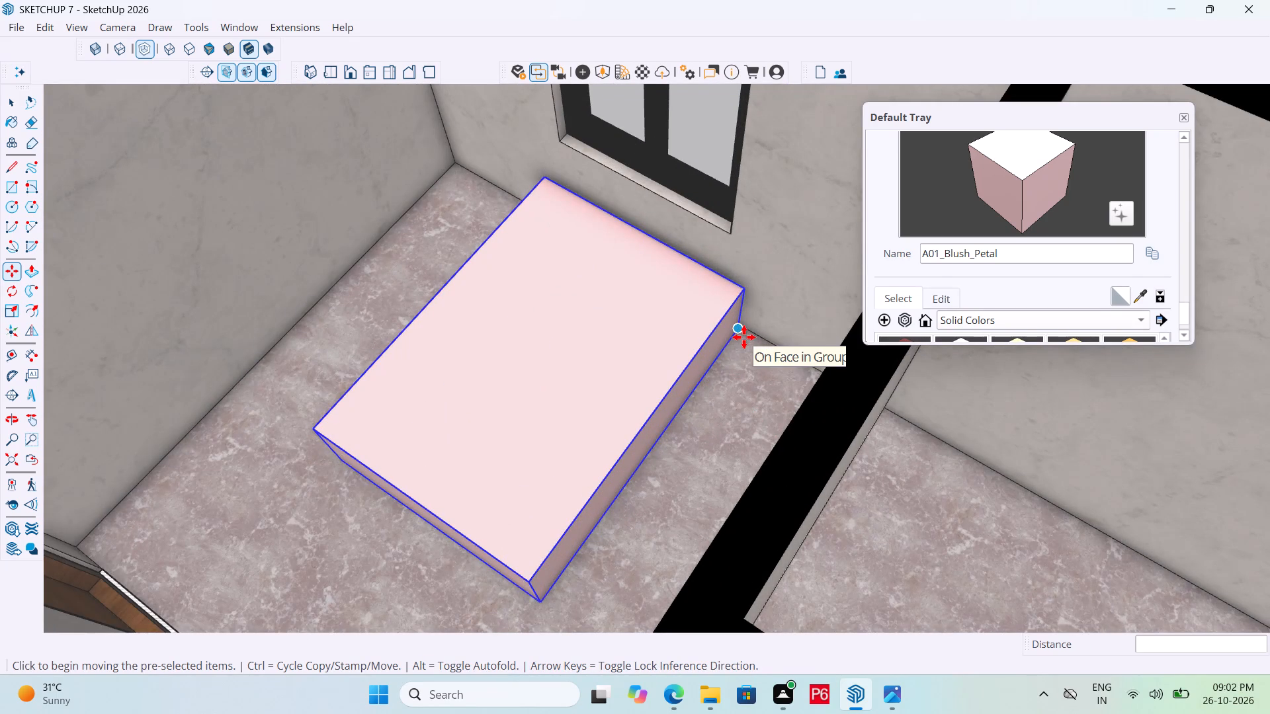
{"action": "left_click", "coordinate": [744, 337]}
{"action": "middle_click_drag", "start_coordinate": [804, 377], "coordinate": [969, 384]}
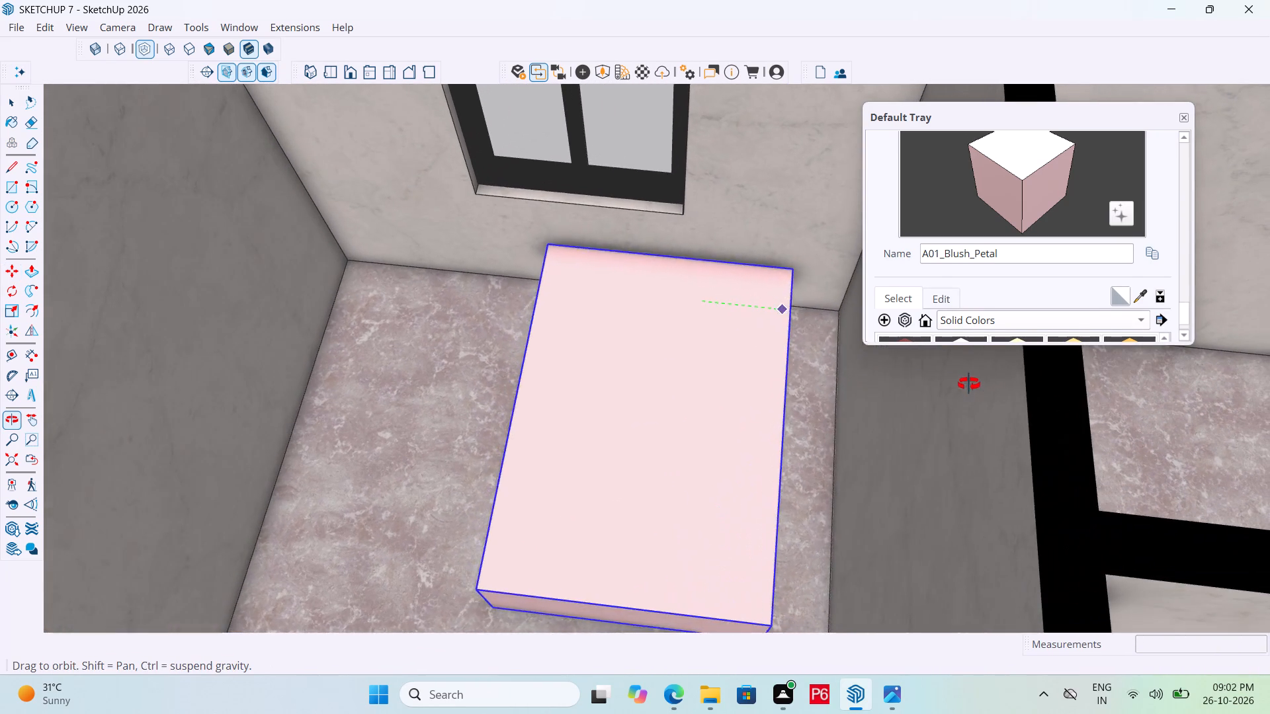
{"action": "middle_click_drag", "start_coordinate": [969, 384], "coordinate": [967, 384]}
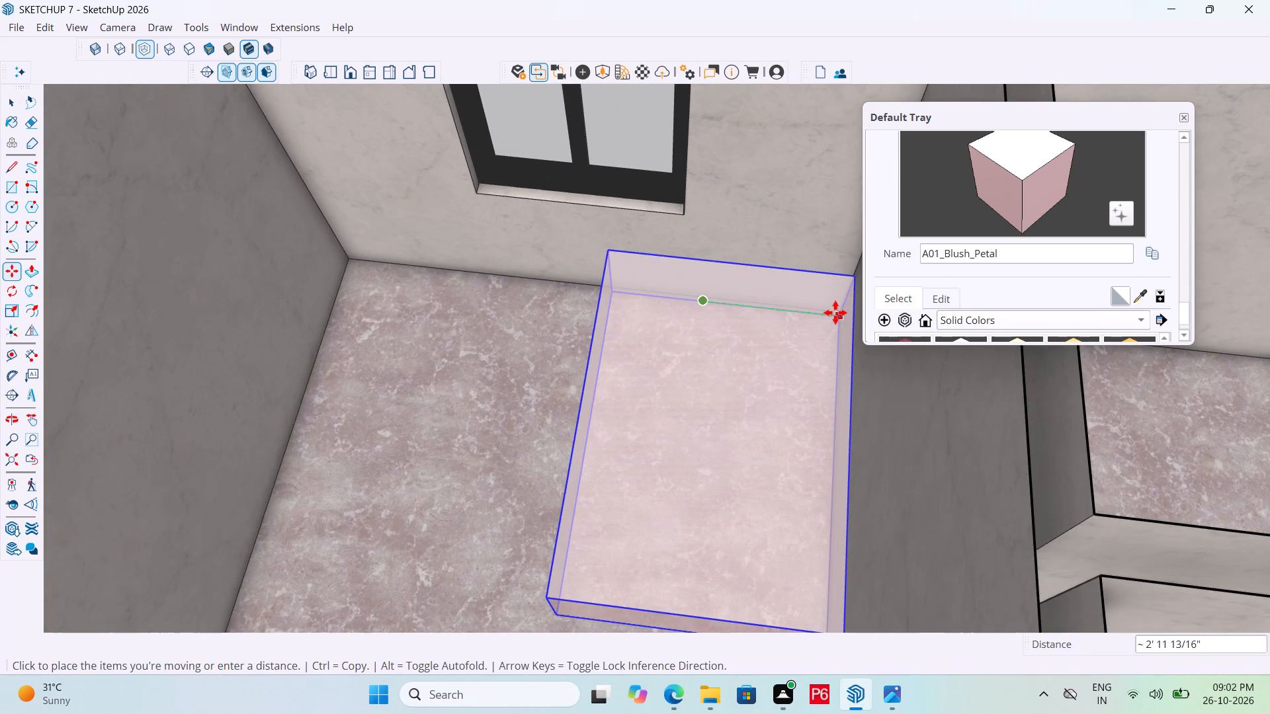
{"action": "left_click", "coordinate": [834, 311]}
Save the model with the block in the room's corner.
{"action": "scroll", "coordinate": [669, 432], "scroll_direction": "down", "scroll_amount": 1}
{"action": "middle_click_drag", "start_coordinate": [669, 432], "coordinate": [873, 393]}
{"action": "key", "text": "ctrl+s"}
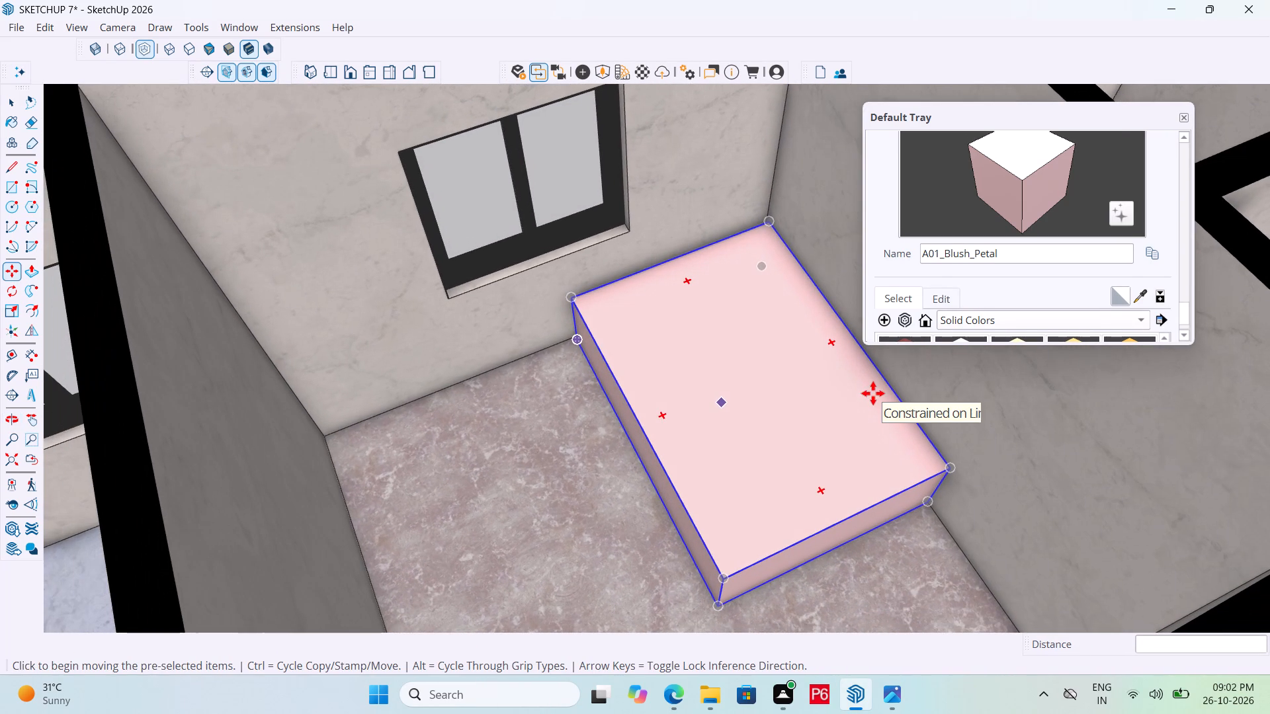
{"action": "key", "text": "ctrl+s"}
{"action": "key", "text": "ctrl+s"}
{"action": "key", "text": "ctrl+s"}
{"action": "key", "text": "ctrl+s"}
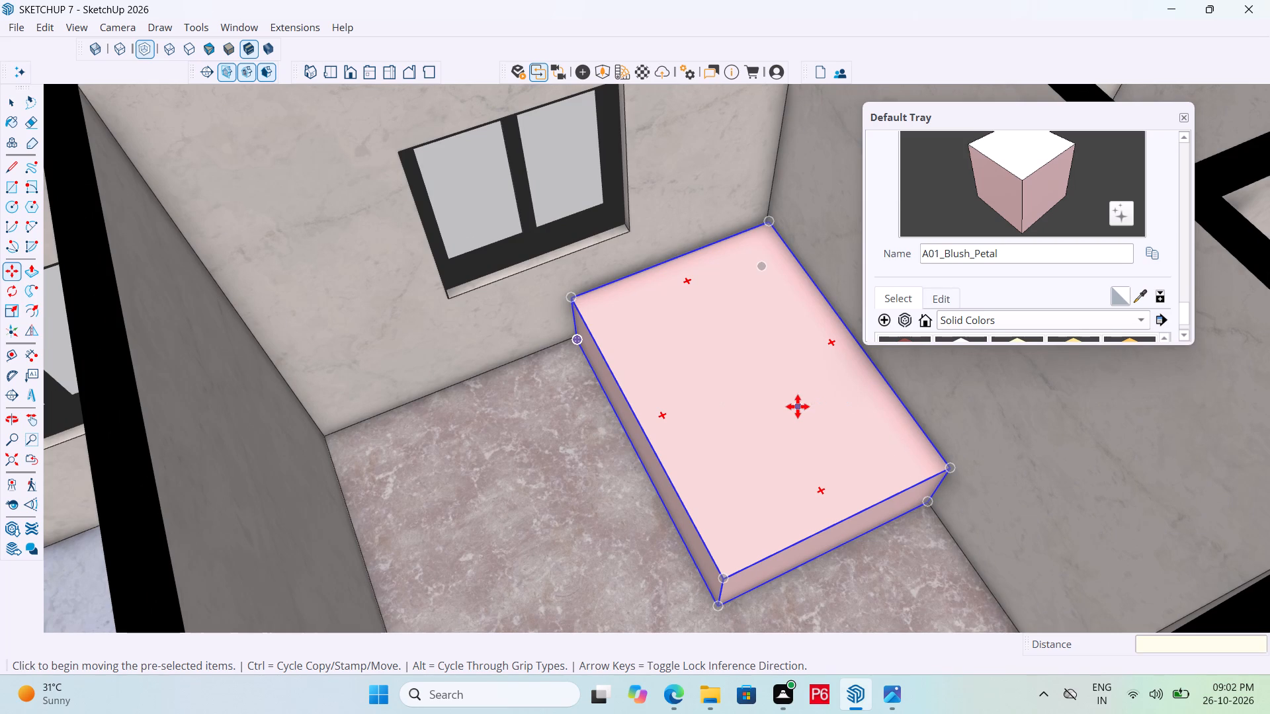
Draw a rectangle about 1' 4 3/8" by 1' 11 3/4" on the pink block's top, near its exposed corner by the window wall.
{"action": "scroll", "coordinate": [798, 407], "scroll_direction": "down", "scroll_amount": 11}
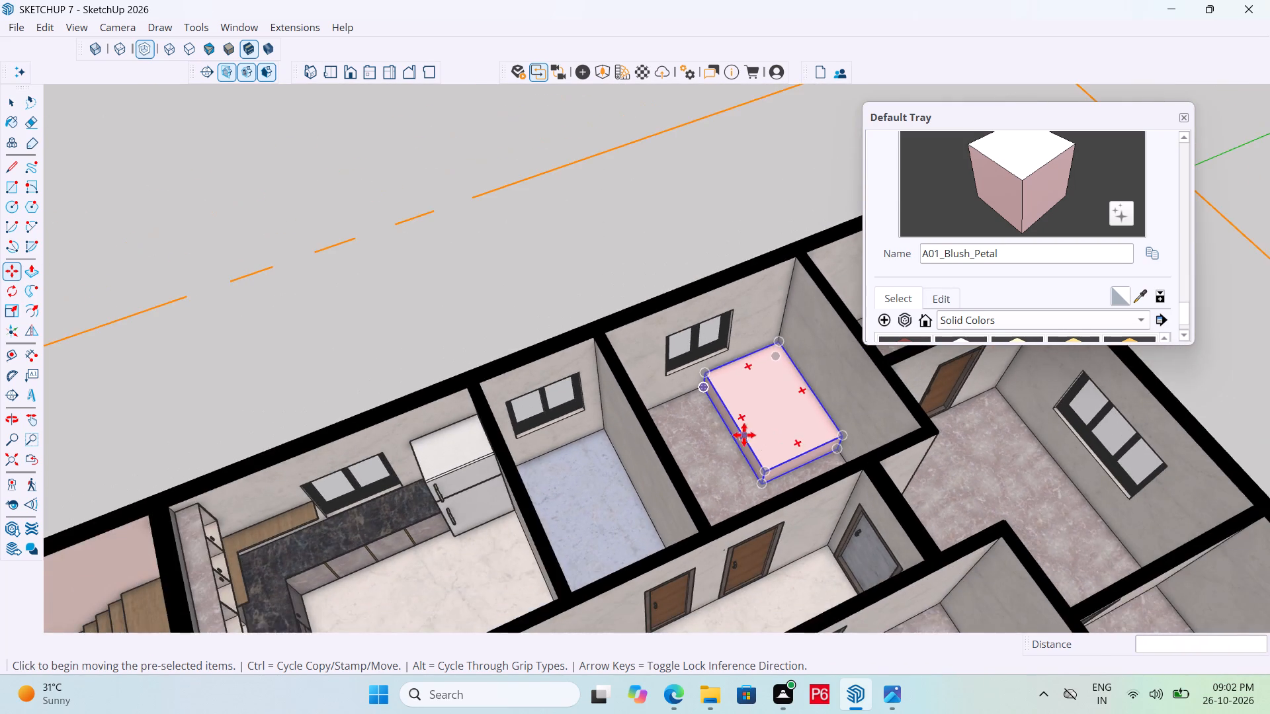
{"action": "middle_click_drag", "start_coordinate": [736, 433], "coordinate": [814, 422]}
{"action": "scroll", "coordinate": [810, 405], "scroll_direction": "up", "scroll_amount": 5}
{"action": "key", "text": "space"}
{"action": "double_click", "coordinate": [396, 149]}
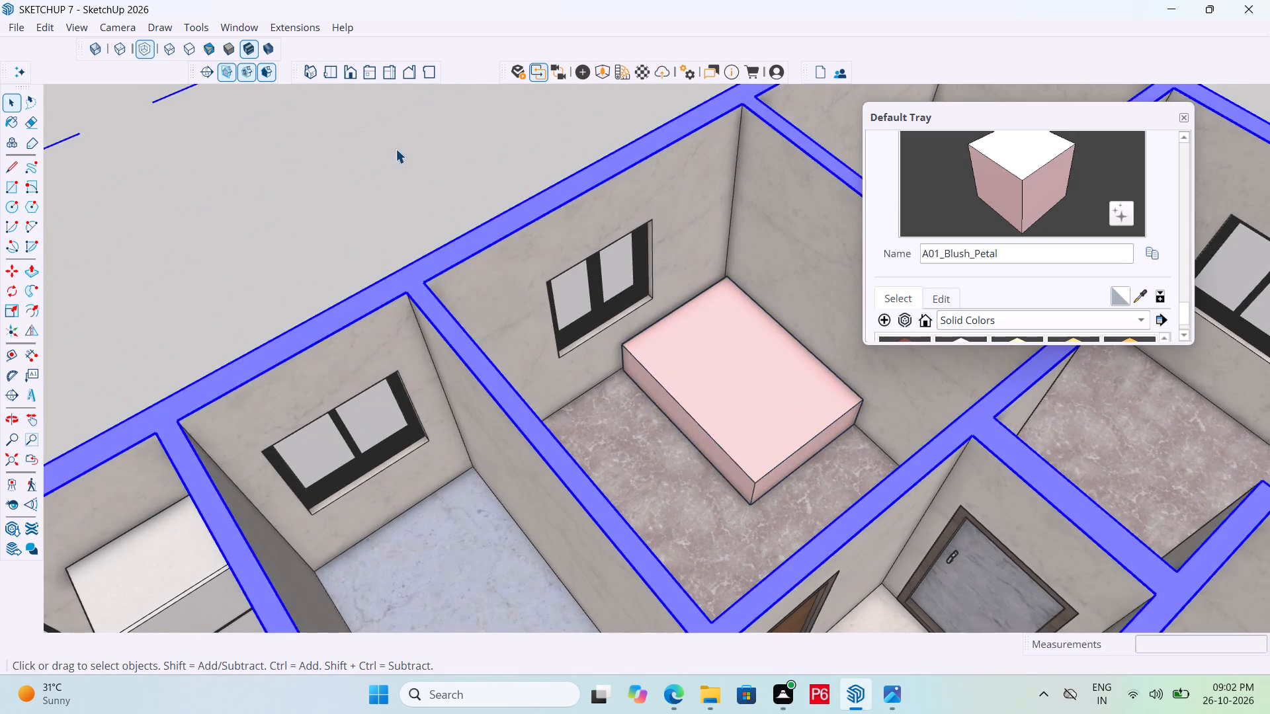
{"action": "double_click", "coordinate": [249, 122]}
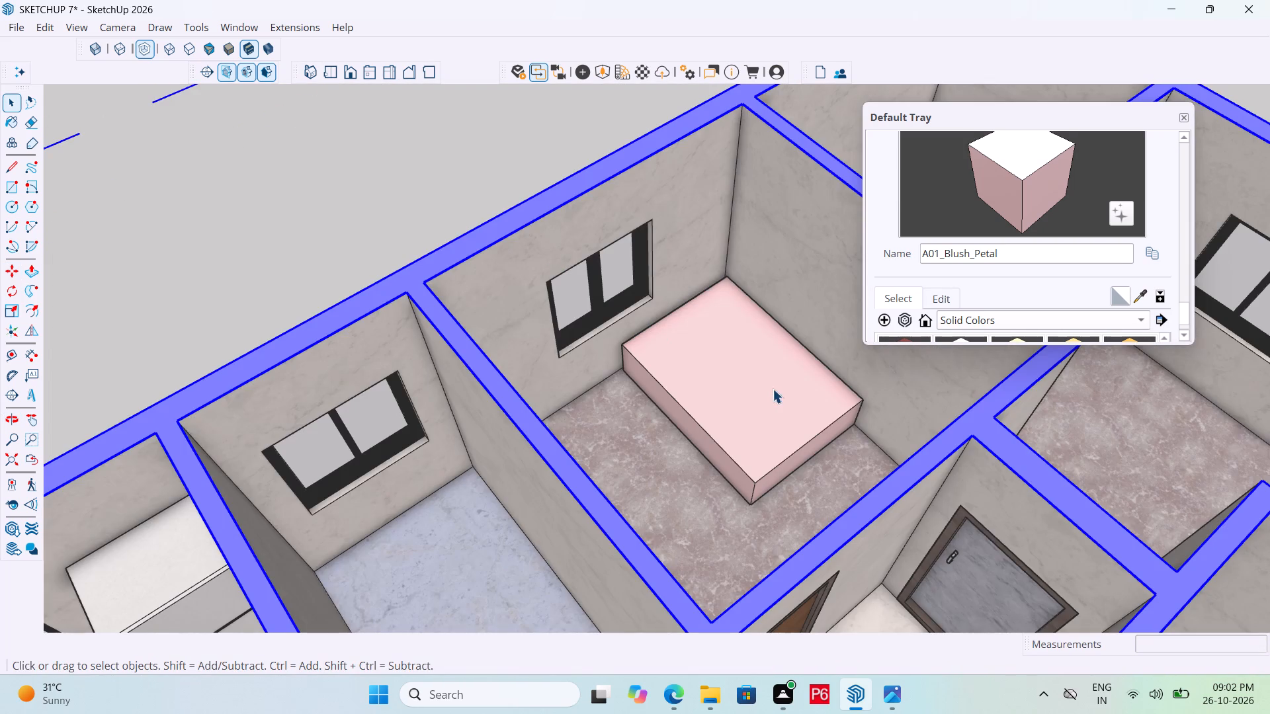
{"action": "scroll", "coordinate": [869, 402], "scroll_direction": "up", "scroll_amount": 5}
{"action": "middle_click_drag", "start_coordinate": [698, 444], "coordinate": [790, 428]}
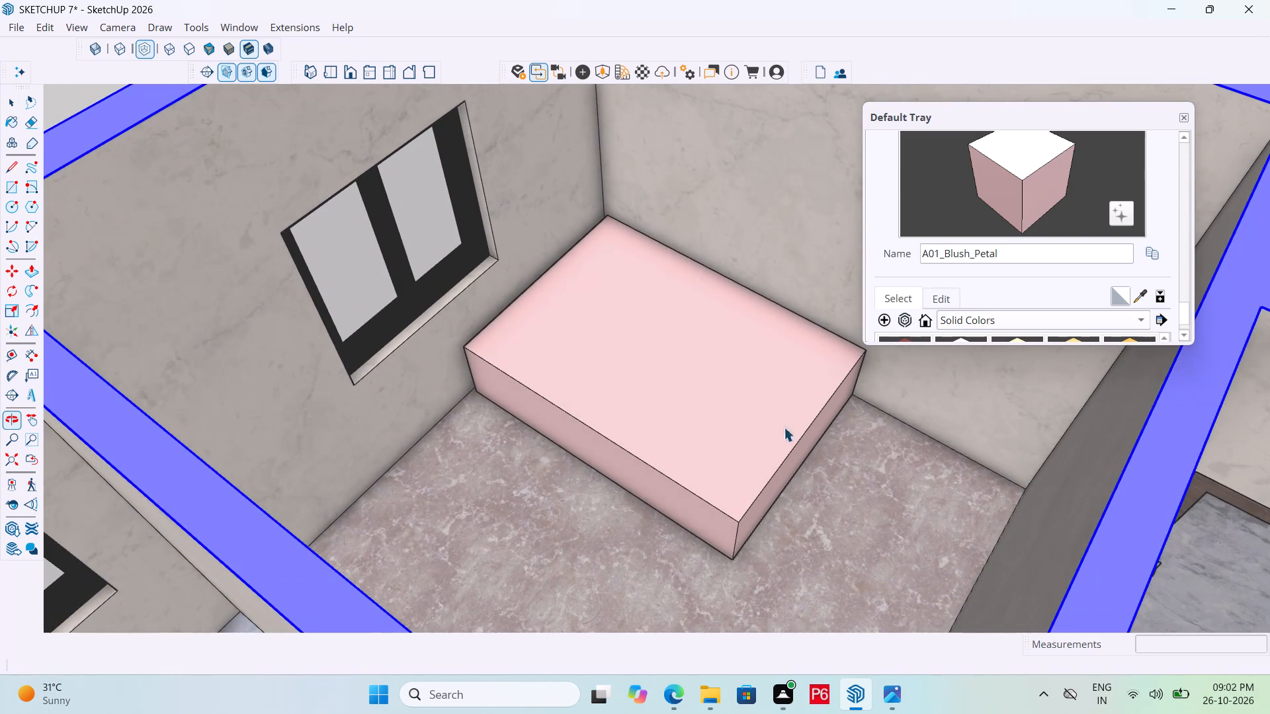
{"action": "scroll", "coordinate": [646, 278], "scroll_direction": "up", "scroll_amount": 4}
{"action": "scroll", "coordinate": [435, 365], "scroll_direction": "up", "scroll_amount": 2}
{"action": "key", "text": "r"}
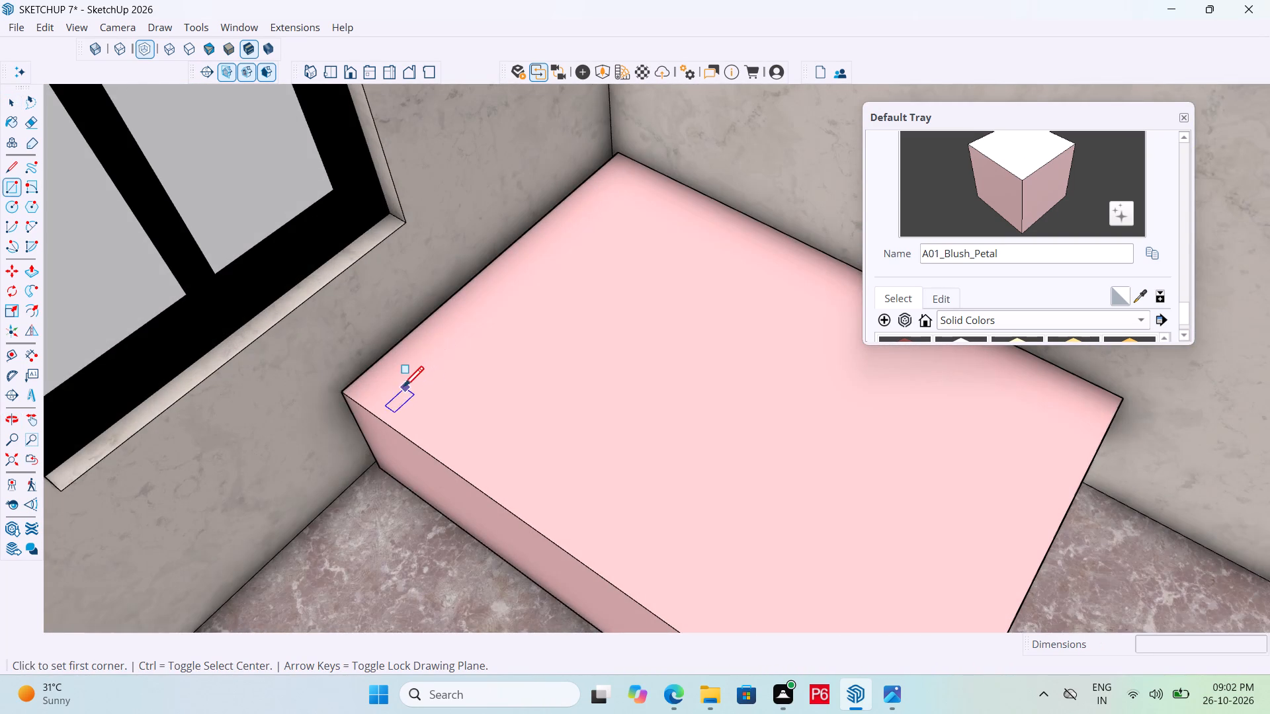
{"action": "left_click", "coordinate": [386, 389]}
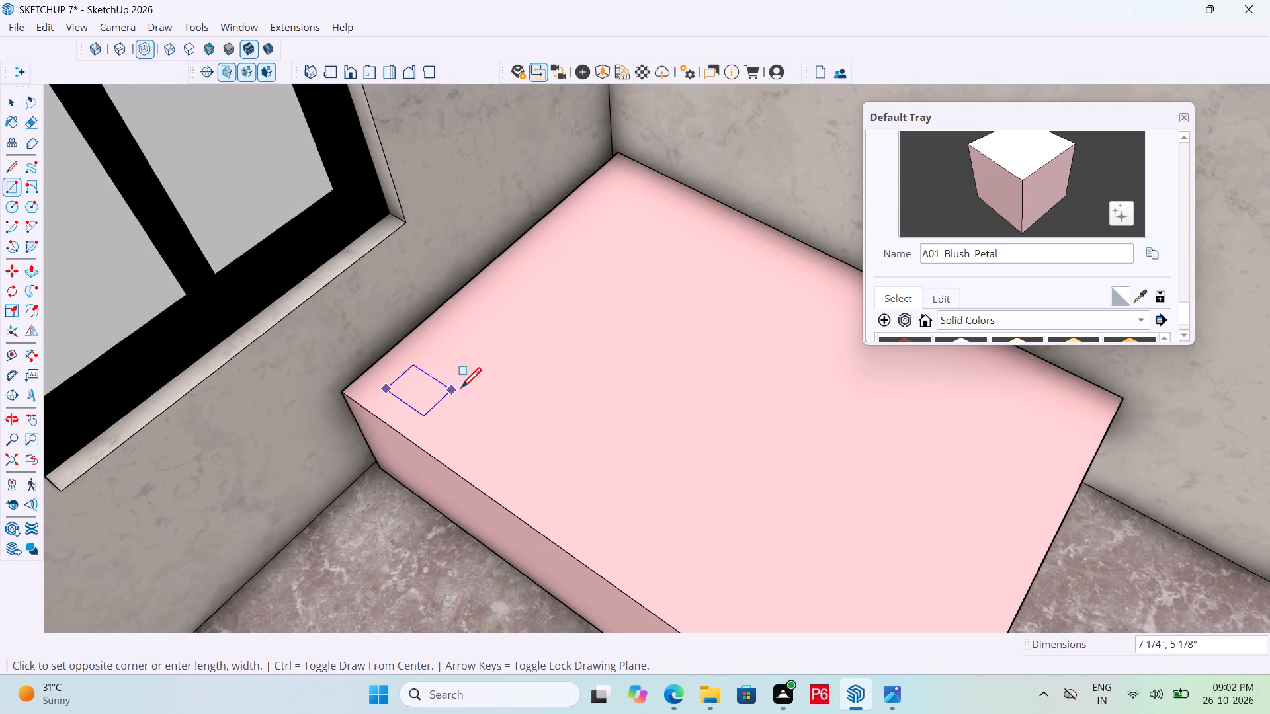
{"action": "double_click", "coordinate": [594, 333]}
Make the new rectangle's face and edges on the block's top a group.
{"action": "key", "text": "space"}
{"action": "double_click", "coordinate": [533, 351]}
{"action": "right_click", "coordinate": [533, 351]}
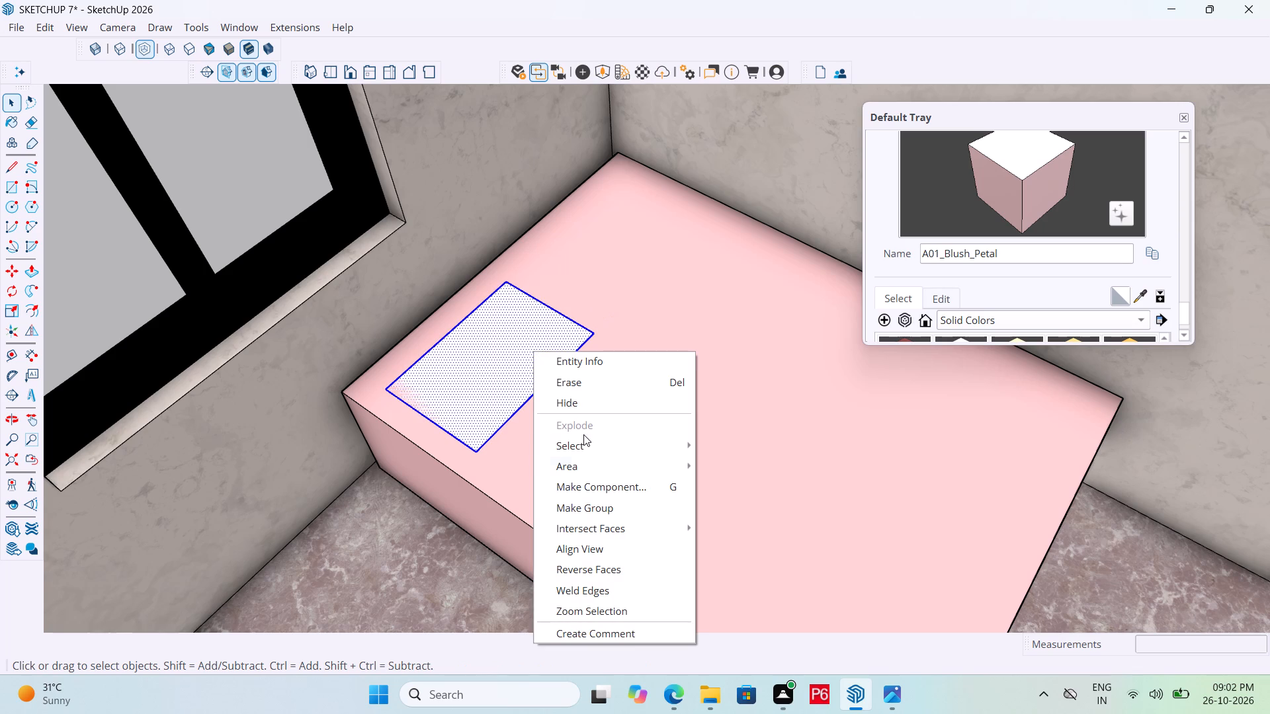
{"action": "left_click", "coordinate": [604, 504]}
Inside the rectangle's group, paint the face C02_Golden_Beige and replace that colour with C01_Vanilla_Cream.
{"action": "double_click", "coordinate": [529, 368]}
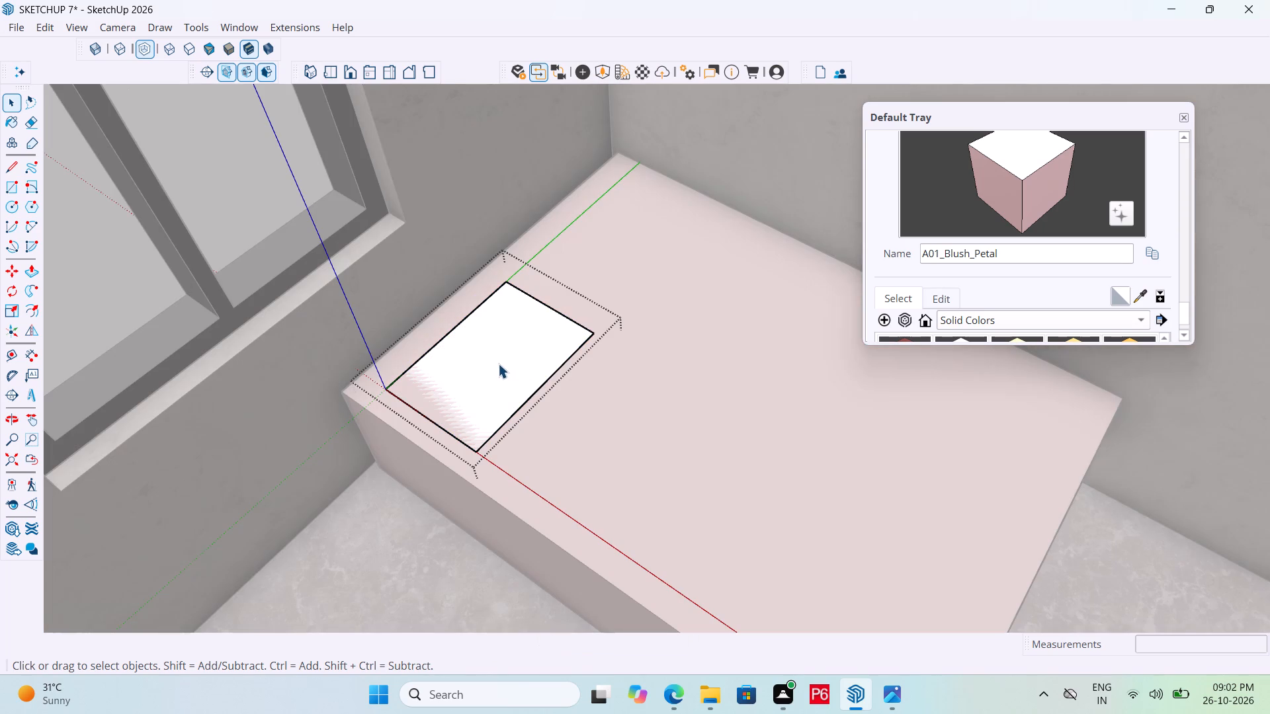
{"action": "scroll", "coordinate": [1027, 317], "scroll_direction": "down", "scroll_amount": 1}
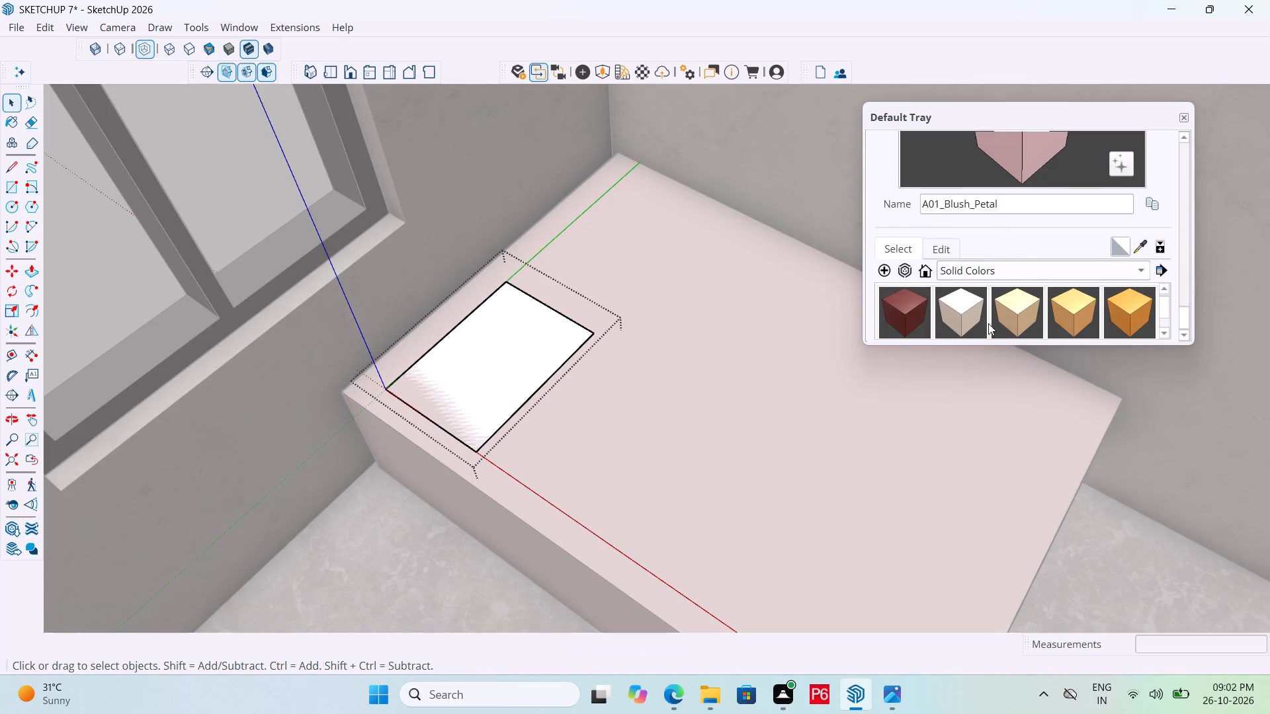
{"action": "left_click", "coordinate": [1015, 312]}
{"action": "left_click", "coordinate": [552, 355]}
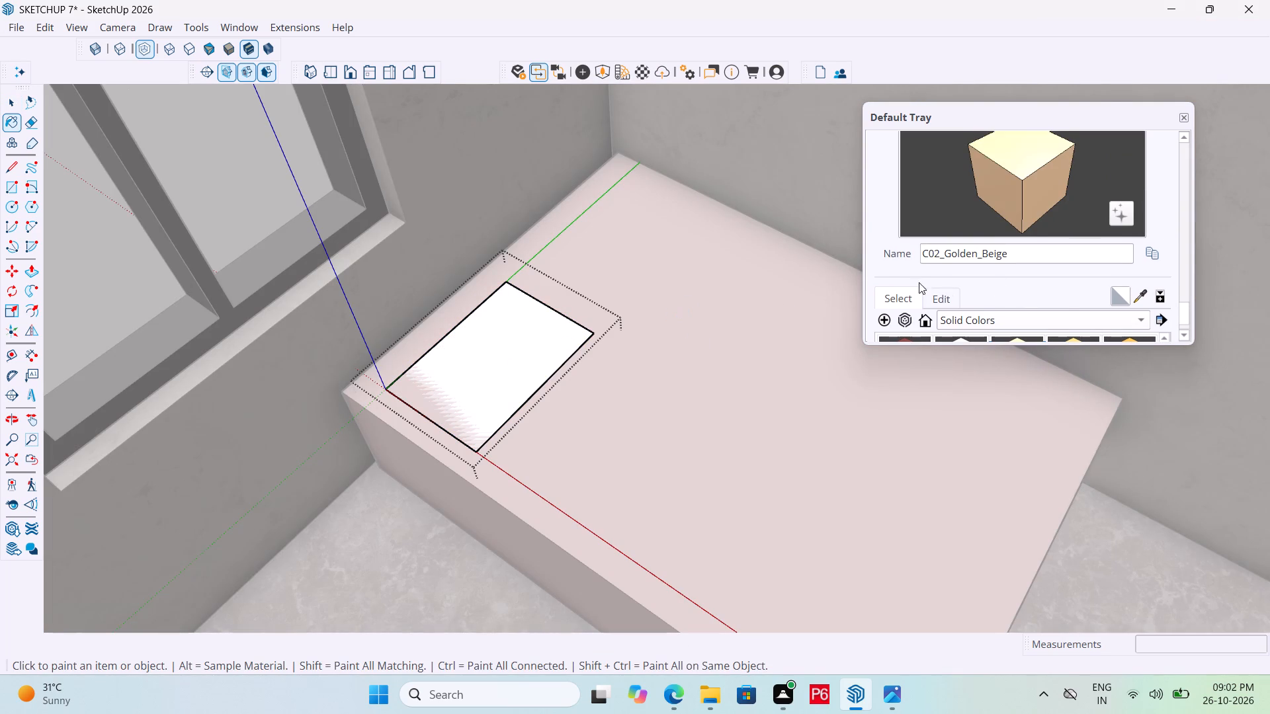
{"action": "scroll", "coordinate": [995, 331], "scroll_direction": "up", "scroll_amount": 2}
{"action": "scroll", "coordinate": [992, 301], "scroll_direction": "down", "scroll_amount": 3}
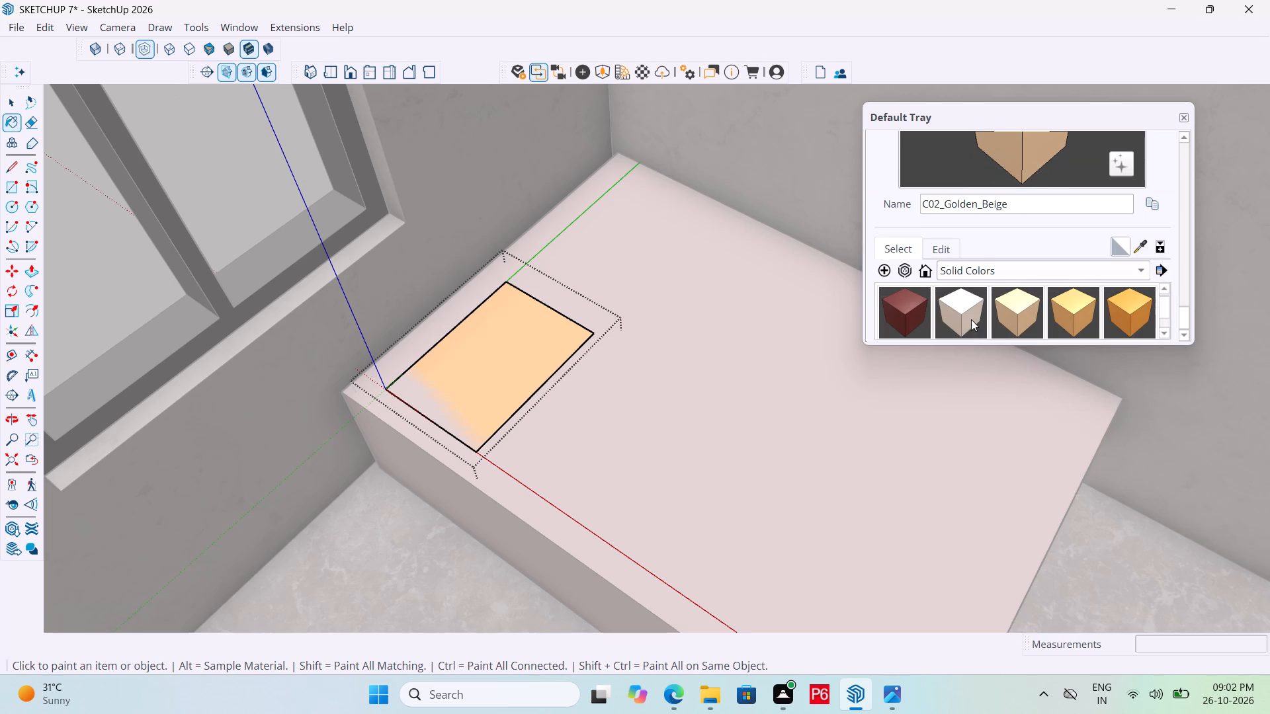
{"action": "left_click", "coordinate": [960, 315]}
{"action": "left_click", "coordinate": [540, 331]}
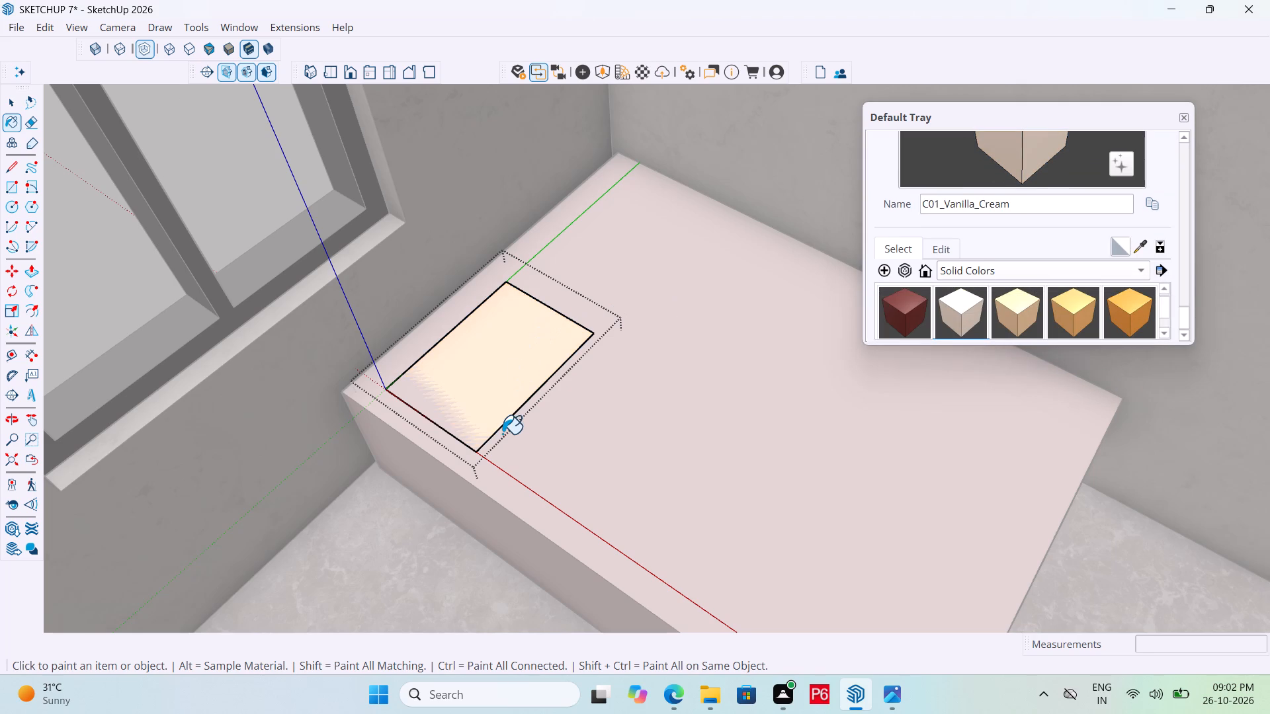
Push/Pull the cream face up 4" and revise the pillow slab's thickness to 2".
{"action": "key", "text": "p"}
{"action": "left_click", "coordinate": [510, 389]}
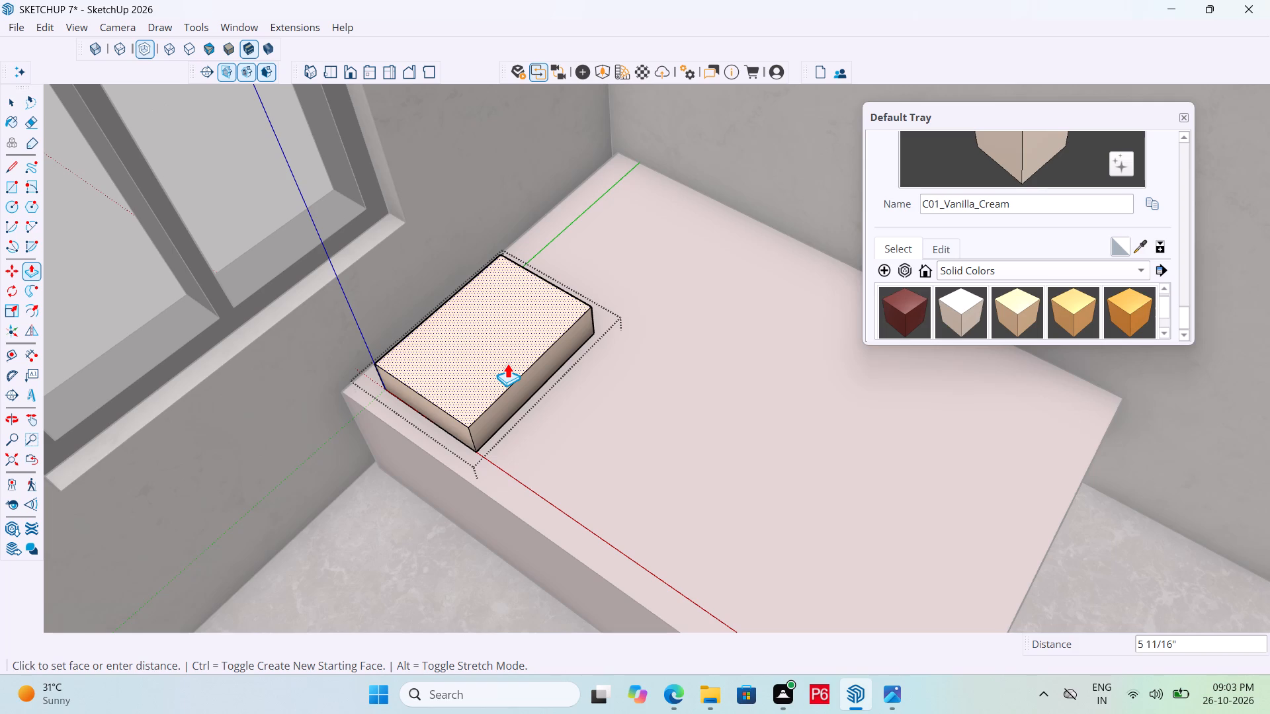
{"action": "key", "text": "4"}
{"action": "key", "text": "shift+quotedbl"}
{"action": "key", "text": "Return"}
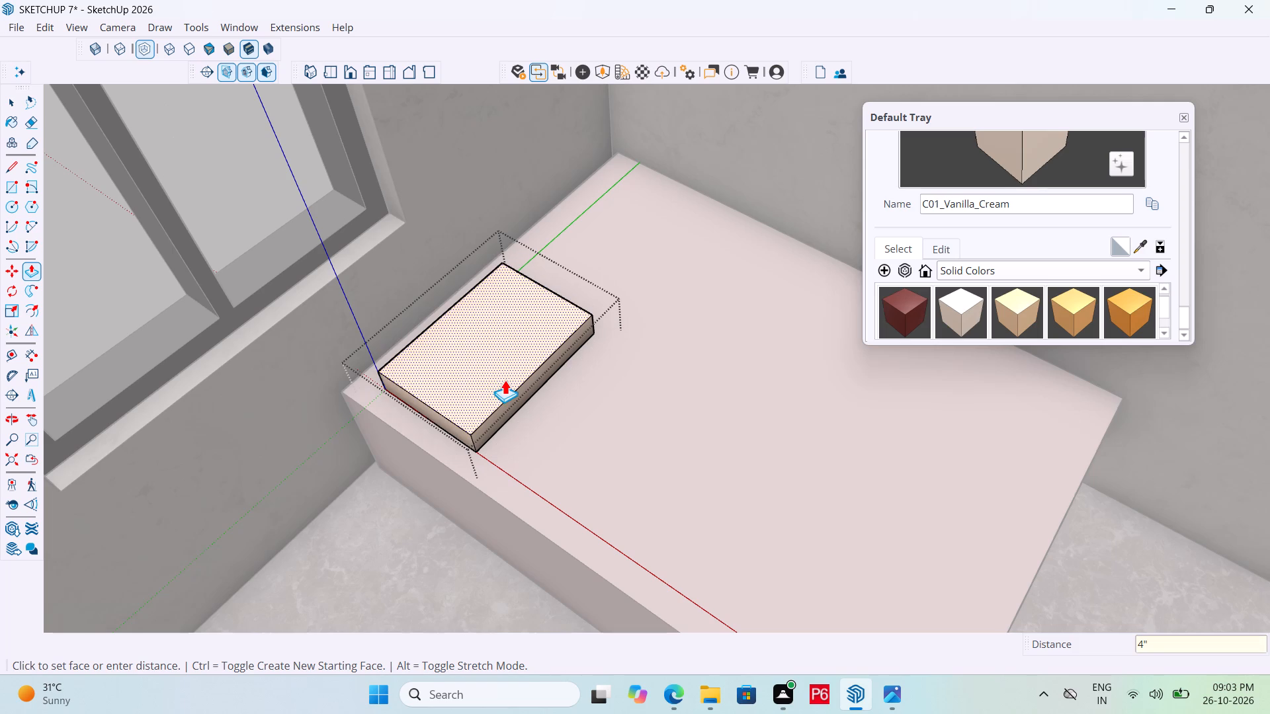
{"action": "left_click", "coordinate": [505, 379]}
{"action": "type", "text": "2\""}
{"action": "key", "text": "Return"}
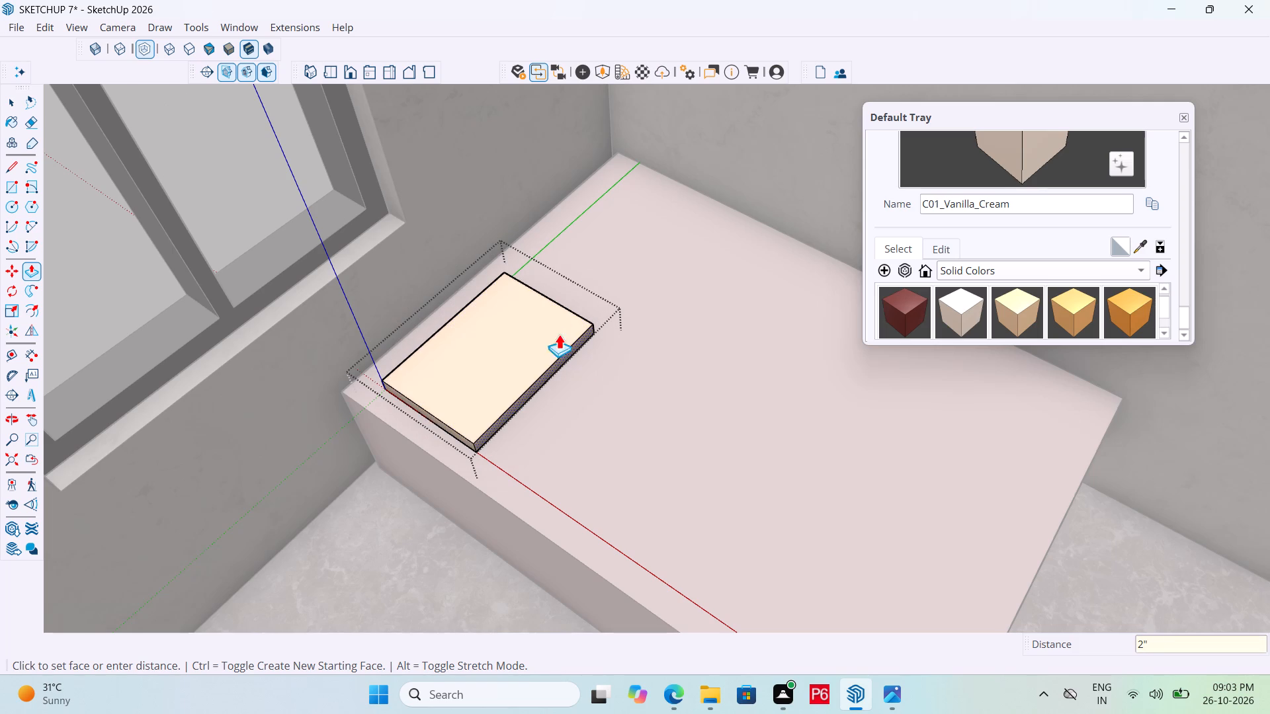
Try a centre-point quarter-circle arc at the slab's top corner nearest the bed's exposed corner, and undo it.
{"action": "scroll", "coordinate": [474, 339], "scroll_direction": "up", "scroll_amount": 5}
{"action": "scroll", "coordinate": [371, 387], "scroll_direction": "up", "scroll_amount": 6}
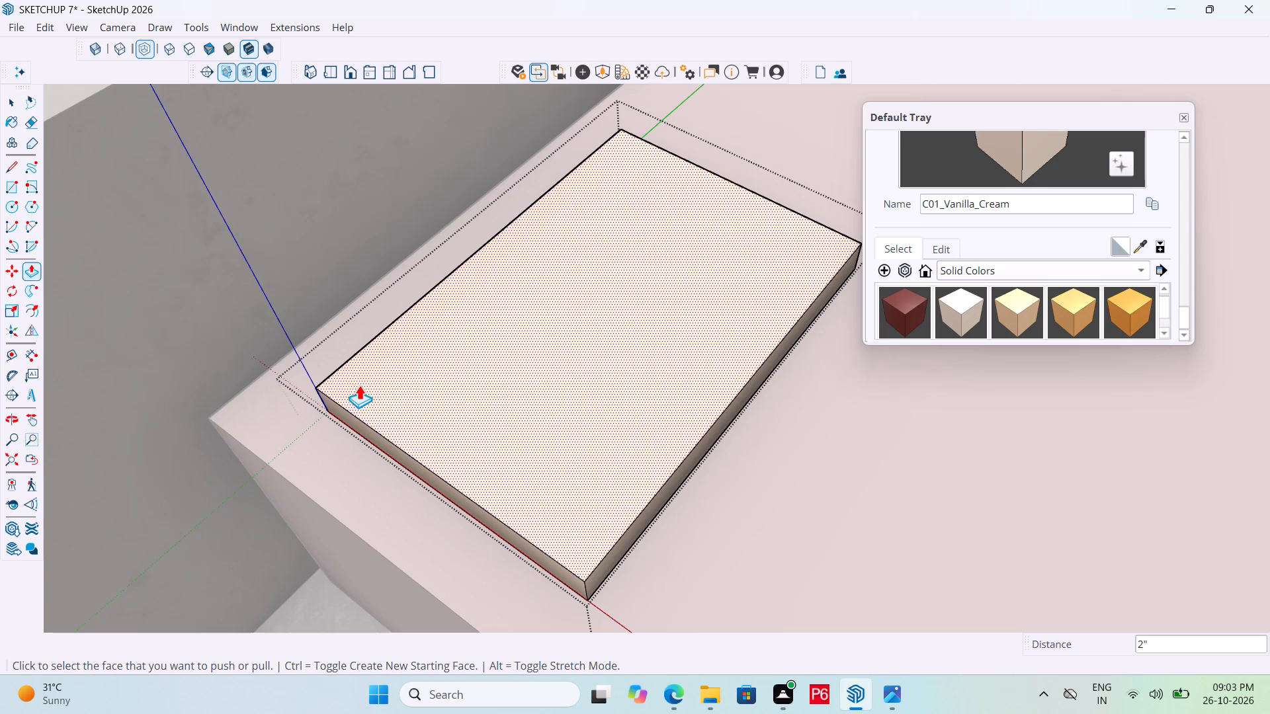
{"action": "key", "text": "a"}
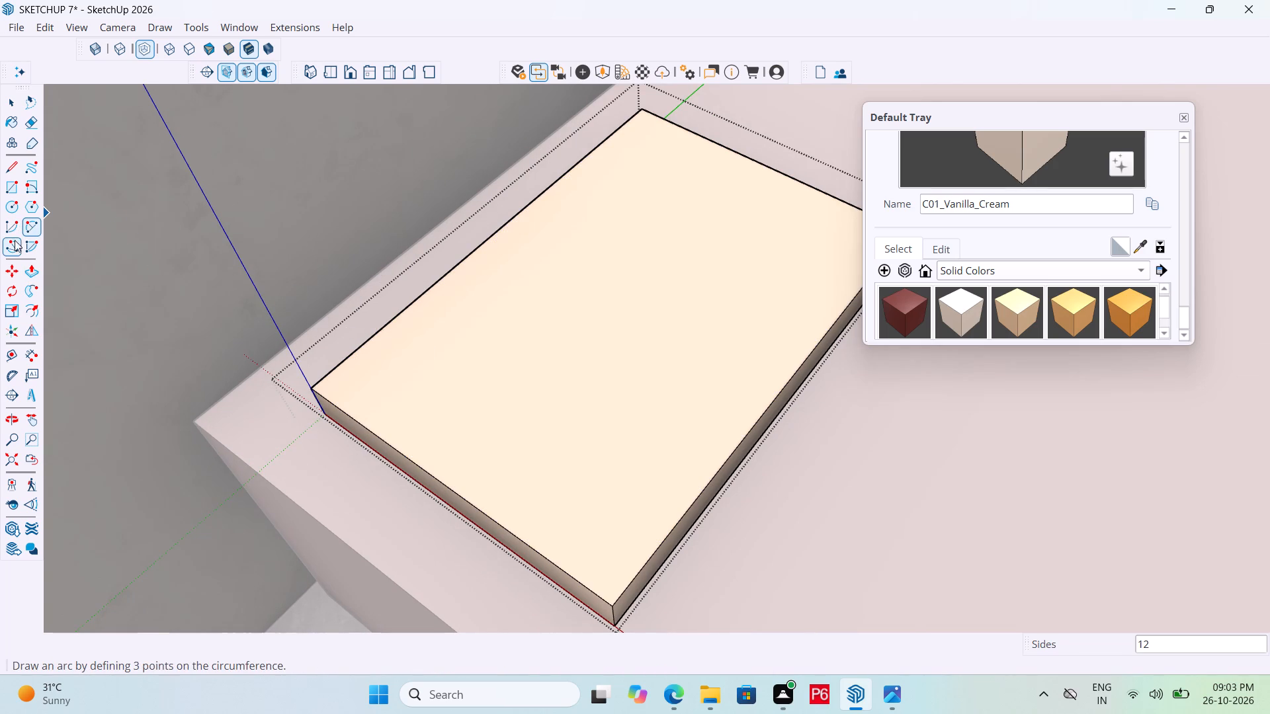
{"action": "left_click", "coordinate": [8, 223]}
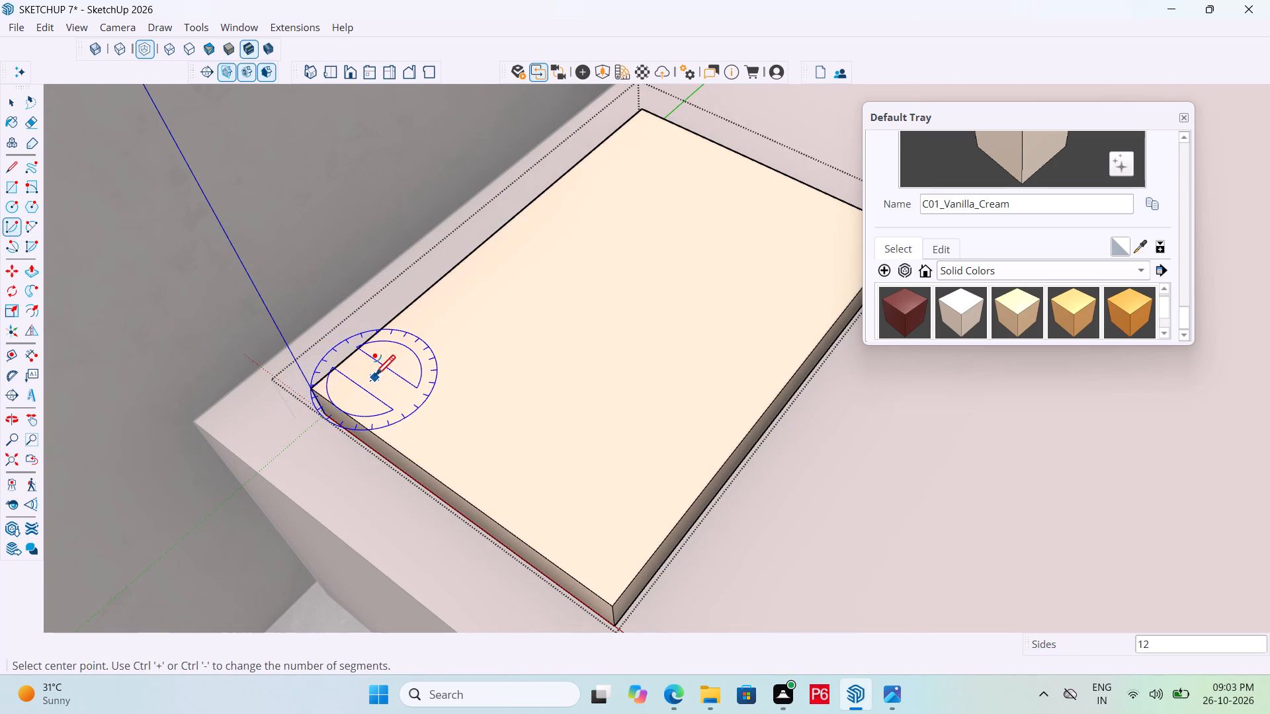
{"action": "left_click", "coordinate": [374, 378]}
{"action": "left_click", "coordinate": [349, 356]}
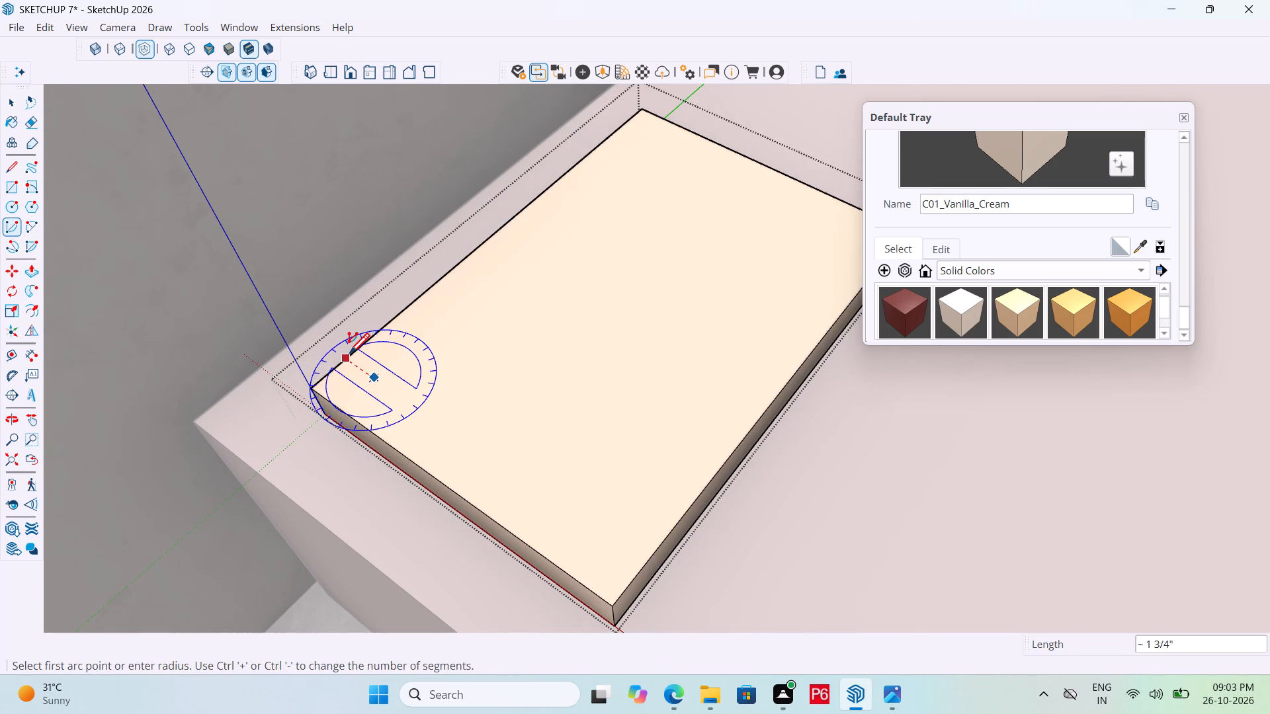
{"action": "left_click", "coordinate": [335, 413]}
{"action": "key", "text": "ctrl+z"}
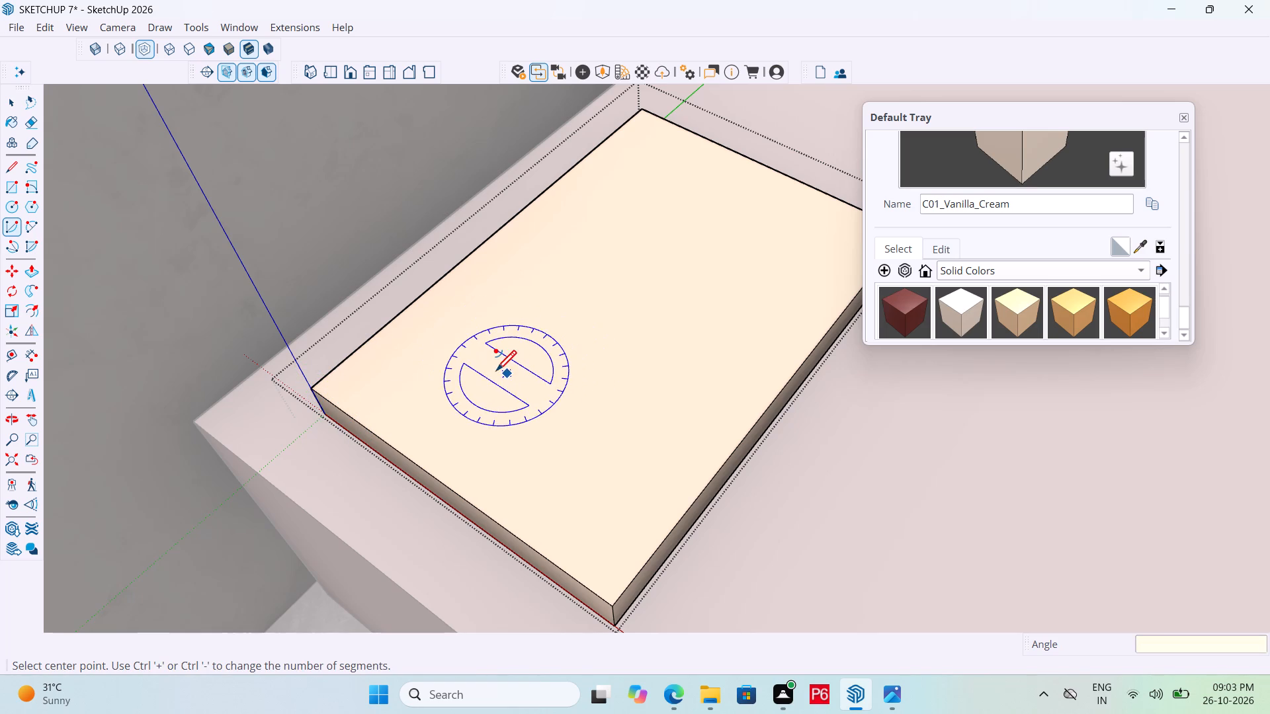
Draw 2-point fillet arcs at both top corners of the slab's short edge by the bed's exposed side, the wall-side one about 2 1/8" radius.
{"action": "left_click", "coordinate": [30, 225]}
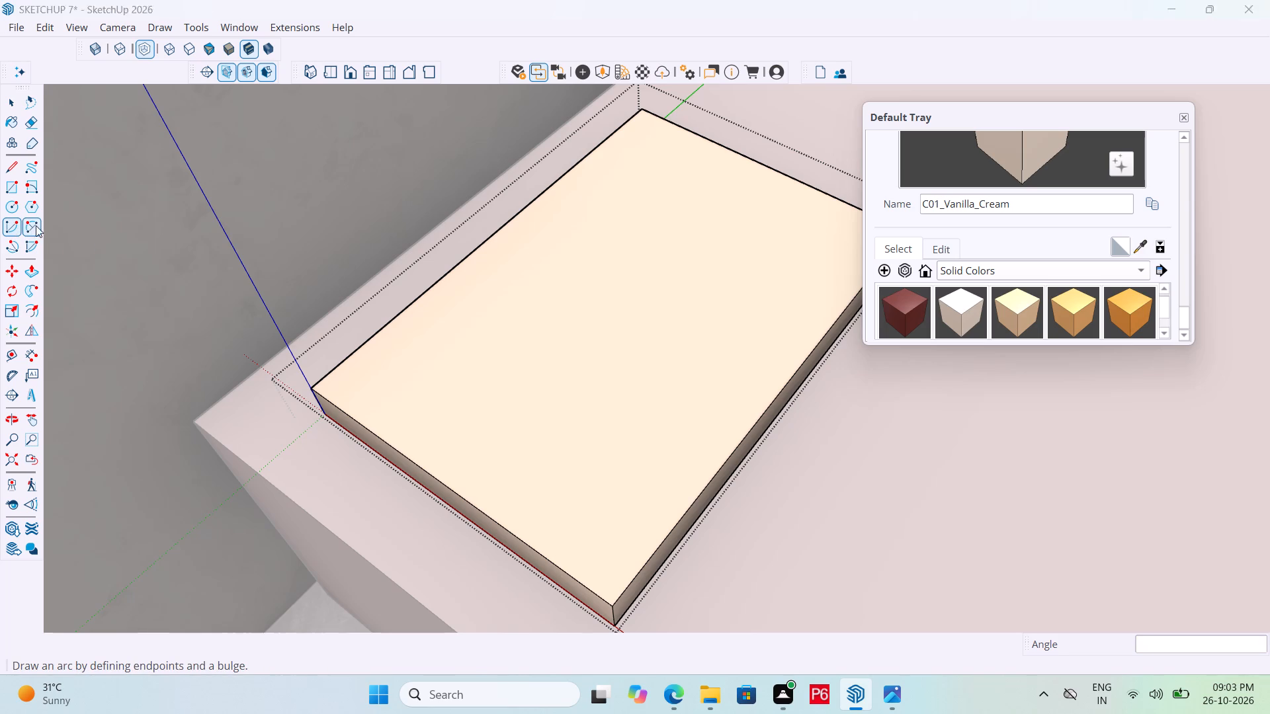
{"action": "left_click", "coordinate": [349, 356]}
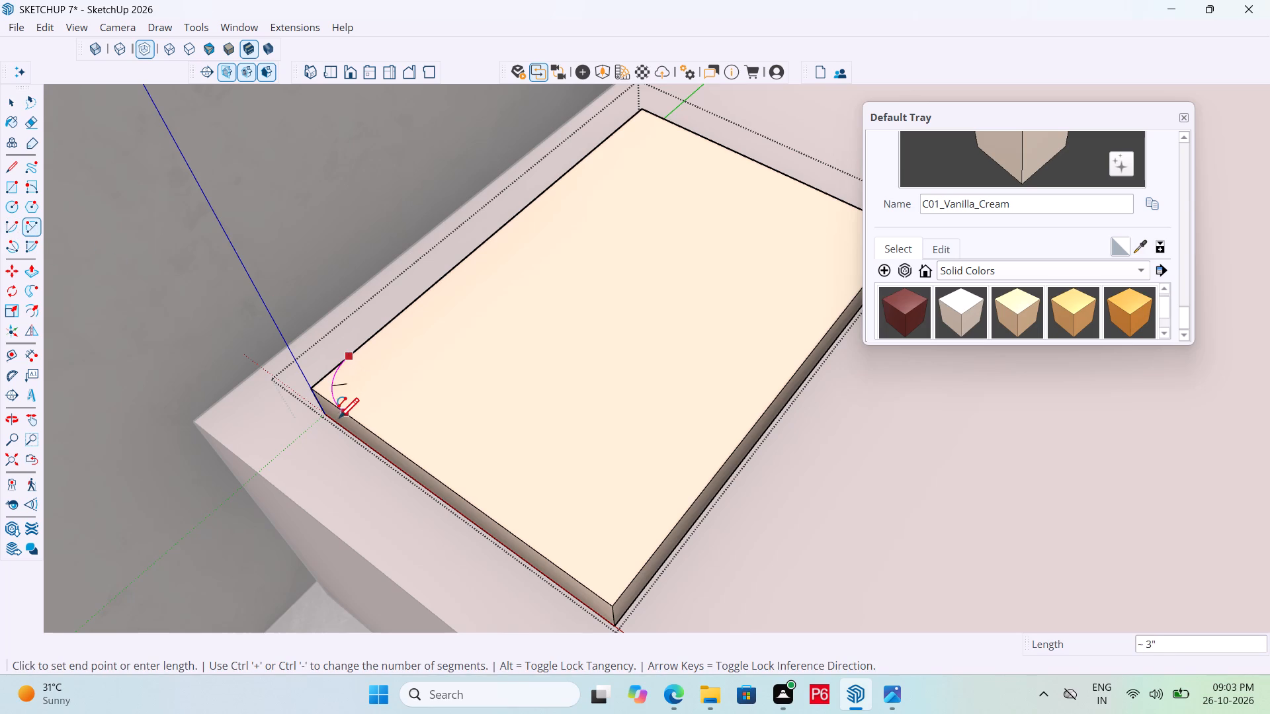
{"action": "left_click", "coordinate": [353, 416]}
{"action": "double_click", "coordinate": [328, 394]}
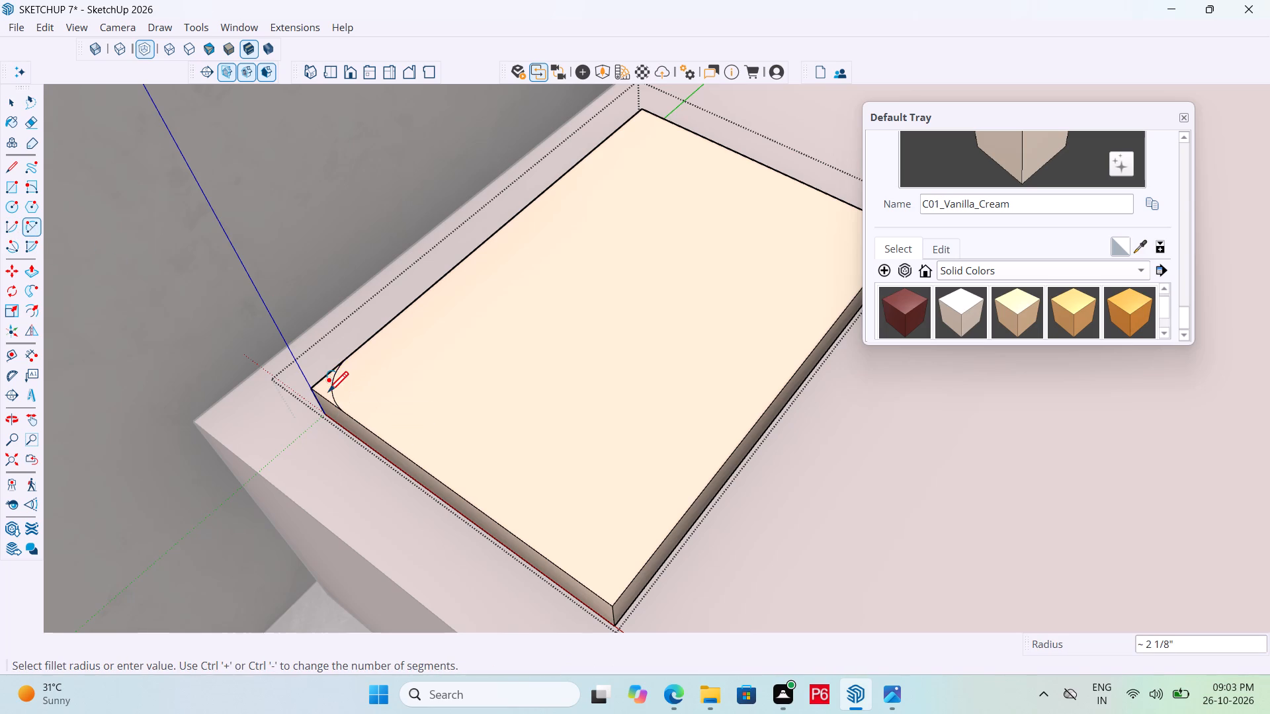
{"action": "scroll", "coordinate": [243, 305], "scroll_direction": "down", "scroll_amount": 5}
{"action": "scroll", "coordinate": [478, 447], "scroll_direction": "up", "scroll_amount": 6}
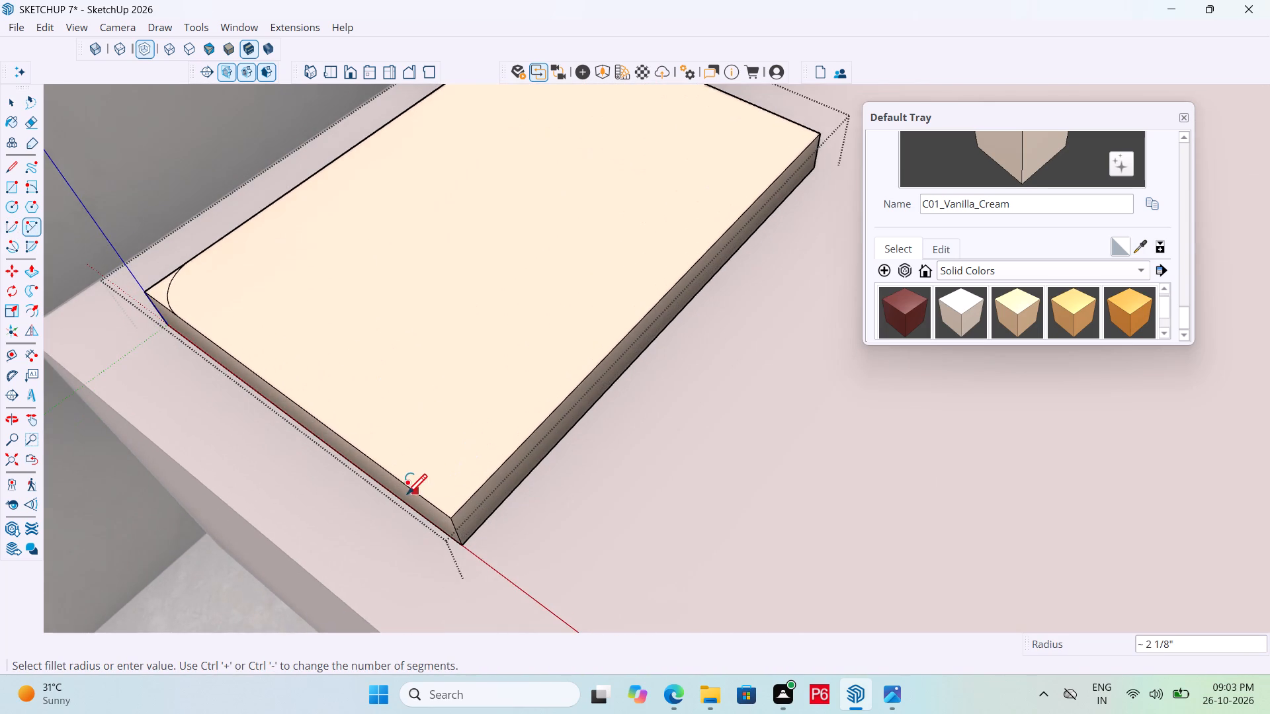
{"action": "scroll", "coordinate": [413, 495], "scroll_direction": "up", "scroll_amount": 4}
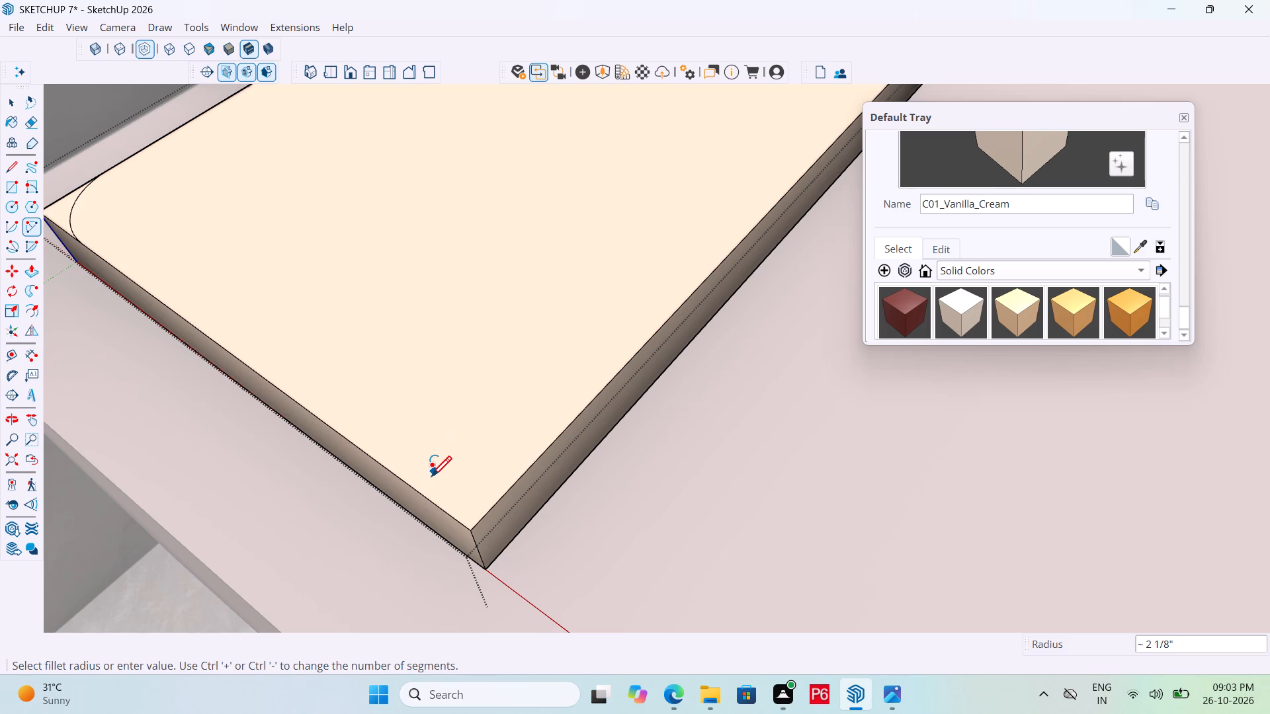
{"action": "left_click", "coordinate": [408, 489]}
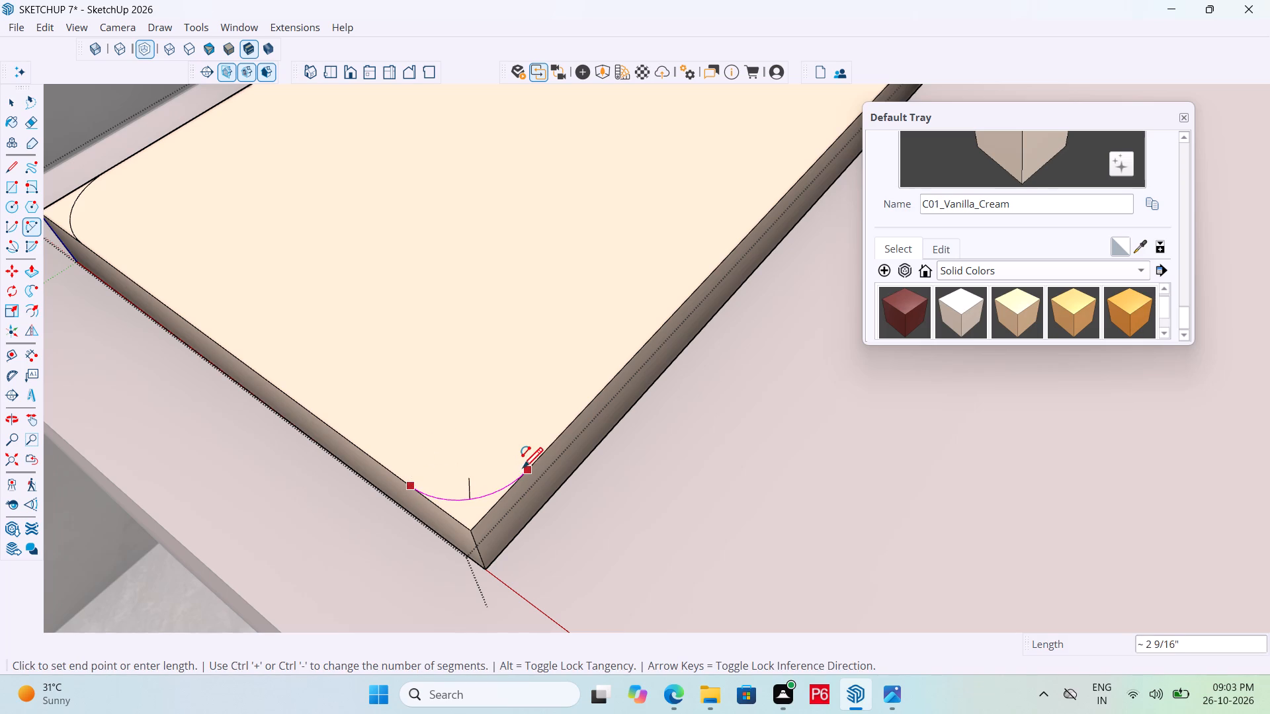
{"action": "double_click", "coordinate": [527, 468]}
Draw fillet arcs at the slab's two top corners toward the room corner, about 2 1/16" radius away from the window wall and 1 11/16" beside it.
{"action": "scroll", "coordinate": [431, 524], "scroll_direction": "down", "scroll_amount": 10}
{"action": "scroll", "coordinate": [704, 301], "scroll_direction": "up", "scroll_amount": 5}
{"action": "scroll", "coordinate": [646, 247], "scroll_direction": "up", "scroll_amount": 3}
{"action": "left_click", "coordinate": [639, 255]}
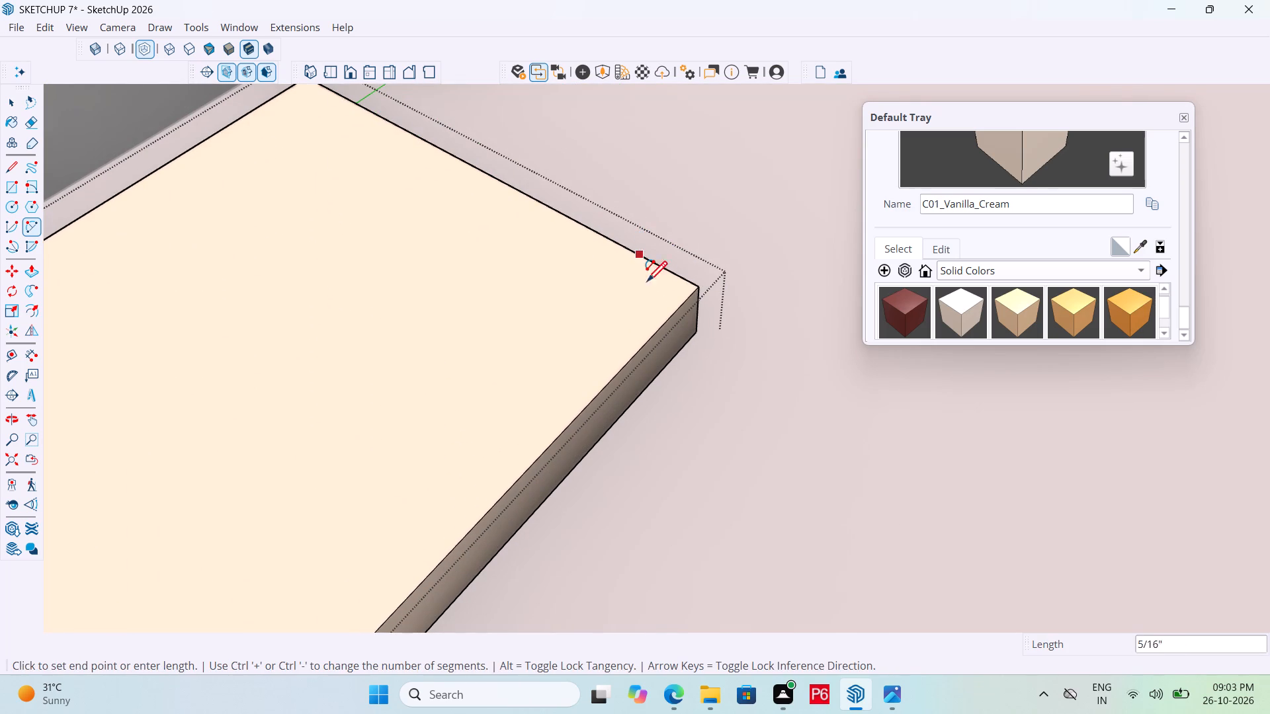
{"action": "double_click", "coordinate": [653, 339]}
{"action": "scroll", "coordinate": [703, 364], "scroll_direction": "down", "scroll_amount": 6}
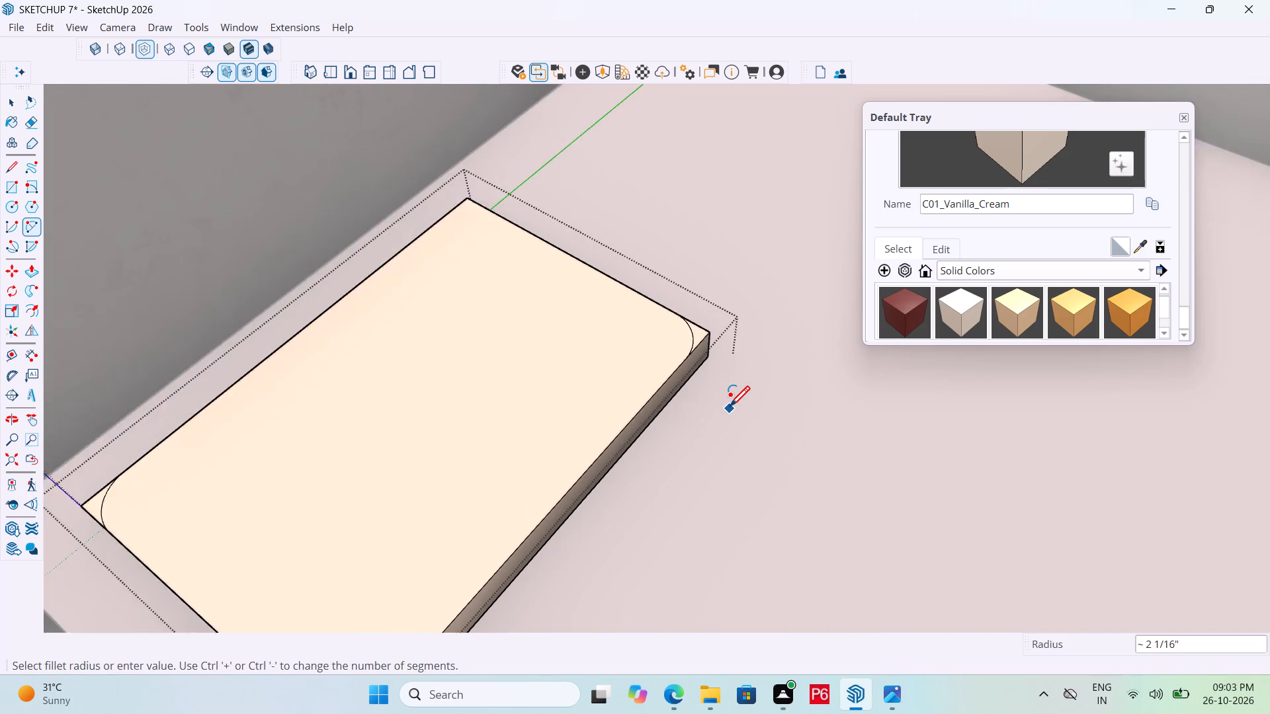
{"action": "scroll", "coordinate": [730, 410], "scroll_direction": "down", "scroll_amount": 3}
{"action": "scroll", "coordinate": [550, 289], "scroll_direction": "up", "scroll_amount": 10}
{"action": "left_click_drag", "start_coordinate": [482, 250], "coordinate": [489, 250]}
{"action": "double_click", "coordinate": [582, 243]}
{"action": "scroll", "coordinate": [526, 194], "scroll_direction": "down", "scroll_amount": 6}
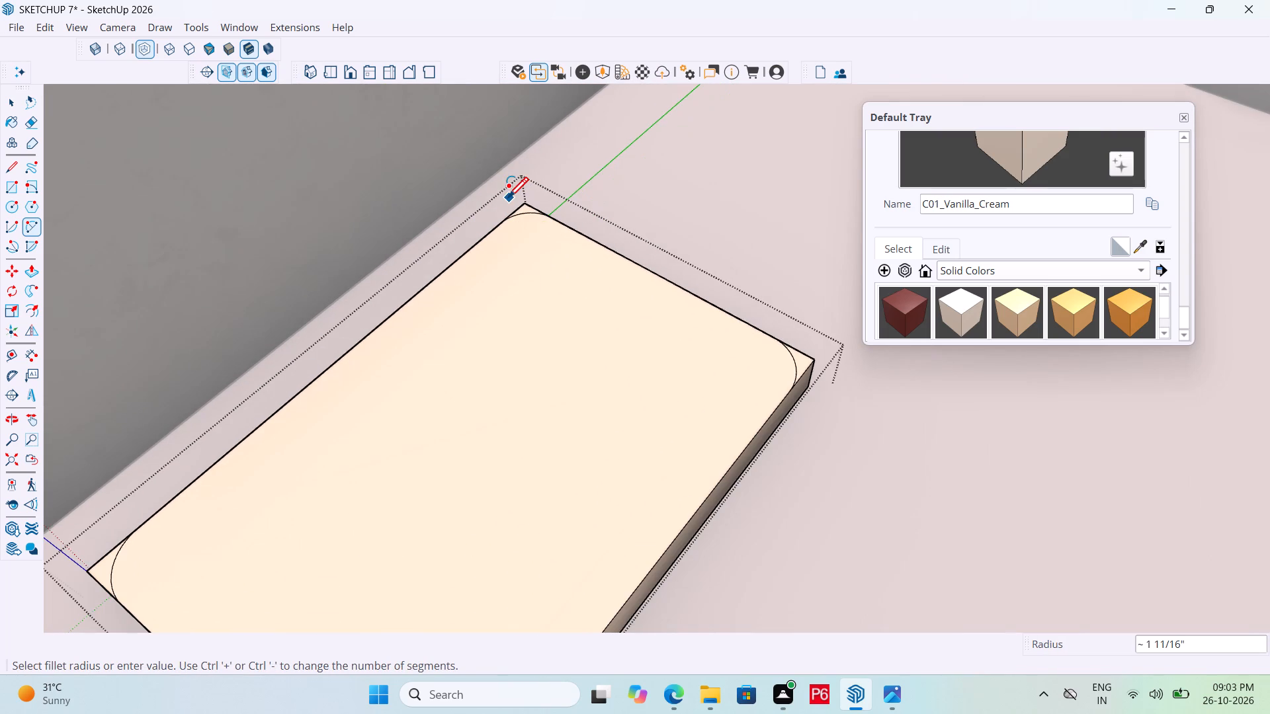
Push the four corner pieces outside the arcs down 2" to cut the slab to a rounded outline.
{"action": "key", "text": "p"}
{"action": "scroll", "coordinate": [827, 367], "scroll_direction": "up", "scroll_amount": 3}
{"action": "left_click", "coordinate": [794, 363]}
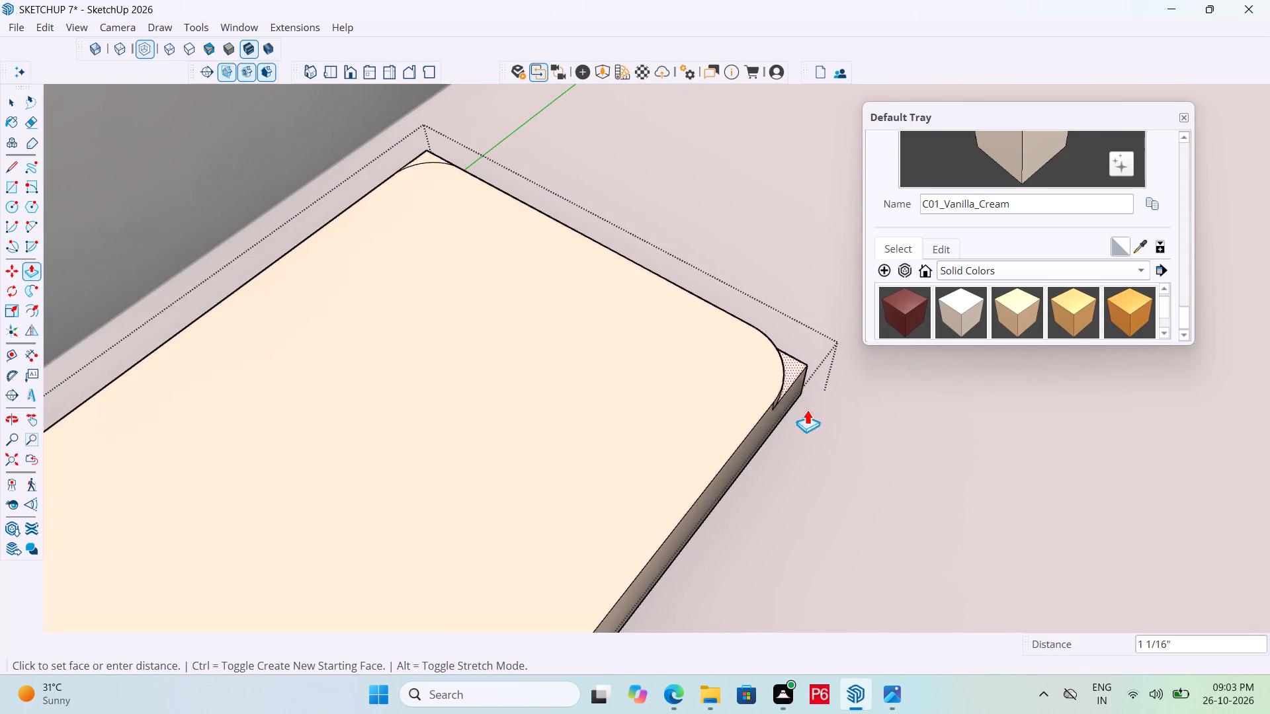
{"action": "left_click", "coordinate": [810, 442]}
{"action": "middle_click_drag", "start_coordinate": [802, 428], "coordinate": [405, 464]}
{"action": "scroll", "coordinate": [695, 449], "scroll_direction": "down", "scroll_amount": 2}
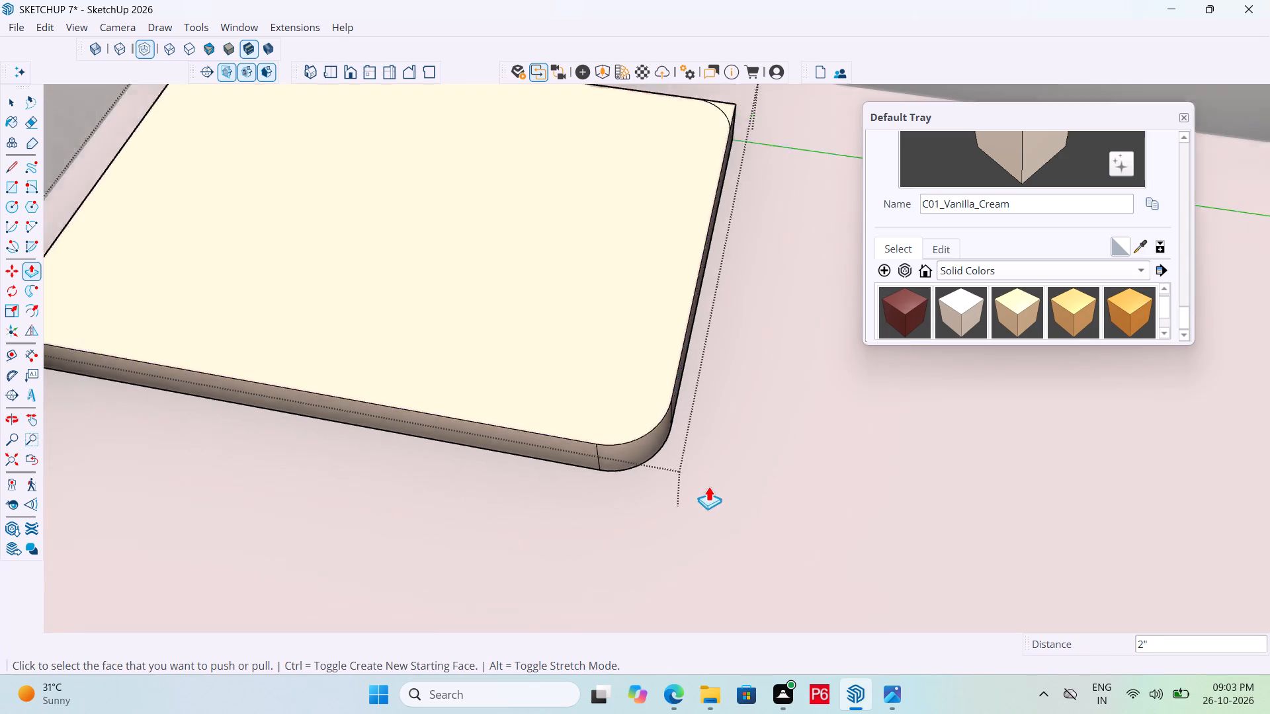
{"action": "scroll", "coordinate": [708, 486], "scroll_direction": "down", "scroll_amount": 3}
{"action": "scroll", "coordinate": [718, 206], "scroll_direction": "up", "scroll_amount": 5}
{"action": "double_click", "coordinate": [734, 217]}
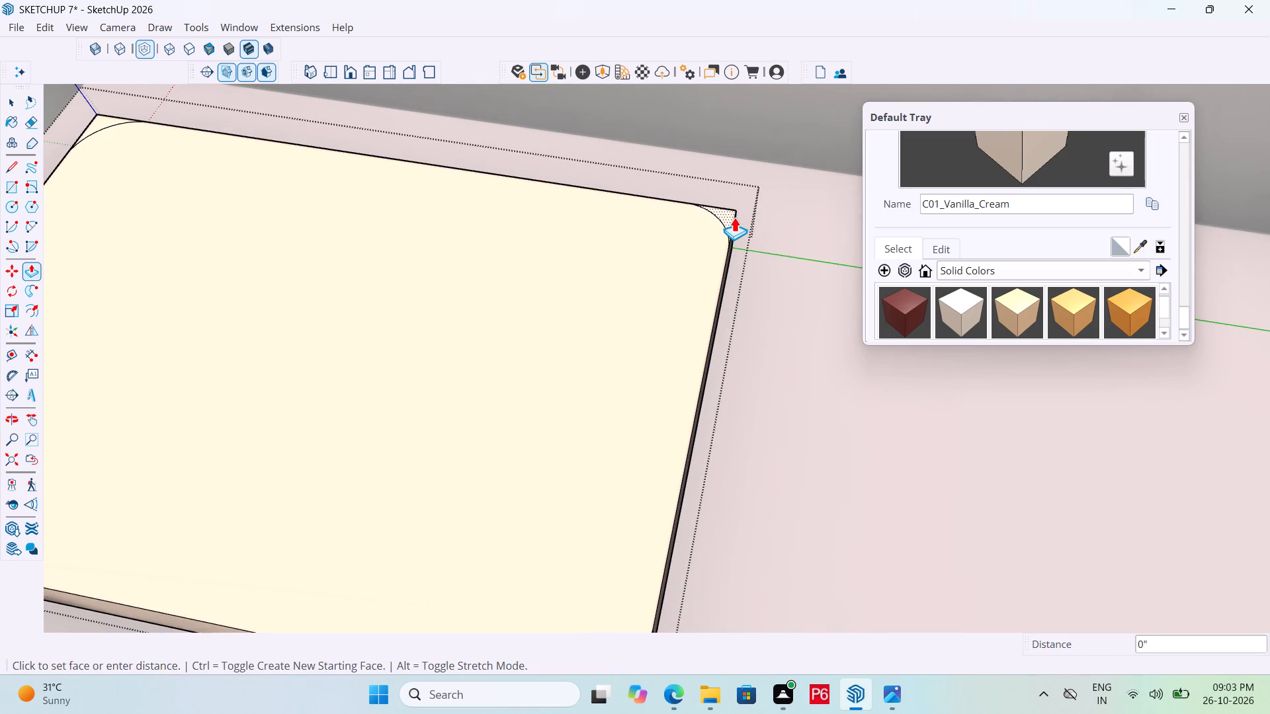
{"action": "scroll", "coordinate": [806, 306], "scroll_direction": "down", "scroll_amount": 5}
{"action": "scroll", "coordinate": [181, 458], "scroll_direction": "up", "scroll_amount": 6}
{"action": "triple_click", "coordinate": [267, 433]}
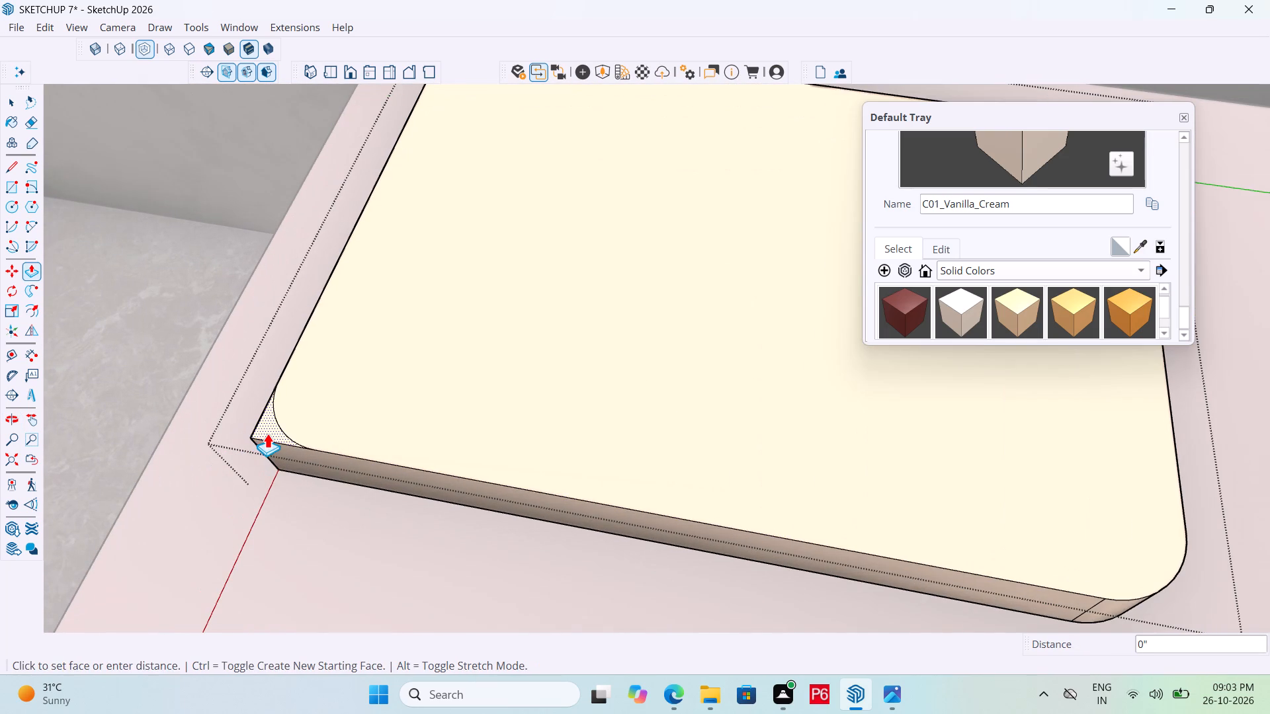
{"action": "scroll", "coordinate": [306, 377], "scroll_direction": "down", "scroll_amount": 5}
{"action": "scroll", "coordinate": [392, 176], "scroll_direction": "up", "scroll_amount": 5}
{"action": "double_click", "coordinate": [411, 140]}
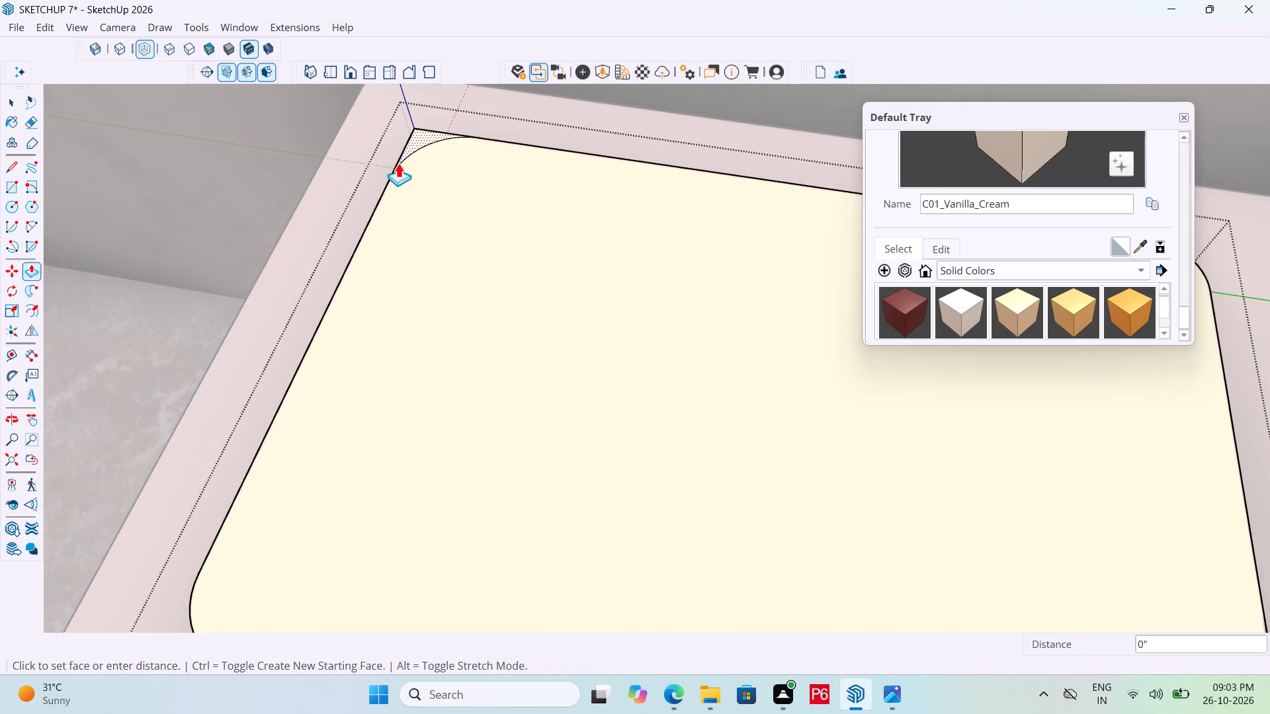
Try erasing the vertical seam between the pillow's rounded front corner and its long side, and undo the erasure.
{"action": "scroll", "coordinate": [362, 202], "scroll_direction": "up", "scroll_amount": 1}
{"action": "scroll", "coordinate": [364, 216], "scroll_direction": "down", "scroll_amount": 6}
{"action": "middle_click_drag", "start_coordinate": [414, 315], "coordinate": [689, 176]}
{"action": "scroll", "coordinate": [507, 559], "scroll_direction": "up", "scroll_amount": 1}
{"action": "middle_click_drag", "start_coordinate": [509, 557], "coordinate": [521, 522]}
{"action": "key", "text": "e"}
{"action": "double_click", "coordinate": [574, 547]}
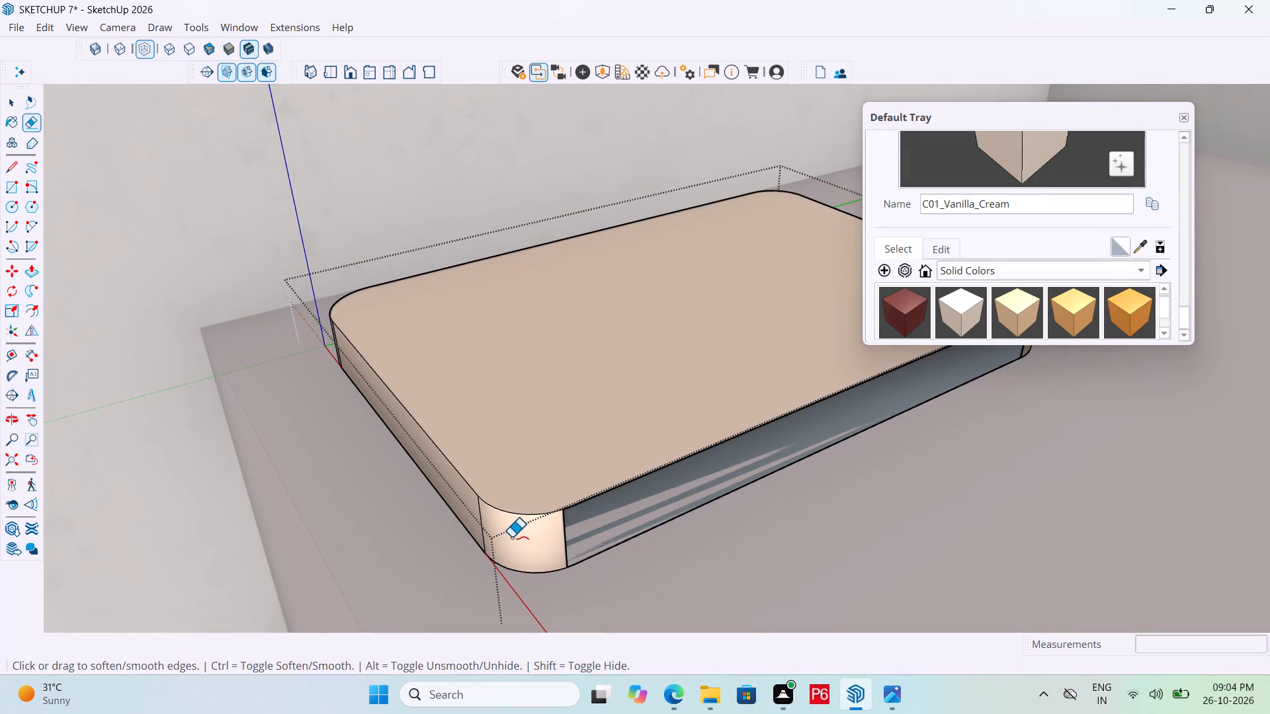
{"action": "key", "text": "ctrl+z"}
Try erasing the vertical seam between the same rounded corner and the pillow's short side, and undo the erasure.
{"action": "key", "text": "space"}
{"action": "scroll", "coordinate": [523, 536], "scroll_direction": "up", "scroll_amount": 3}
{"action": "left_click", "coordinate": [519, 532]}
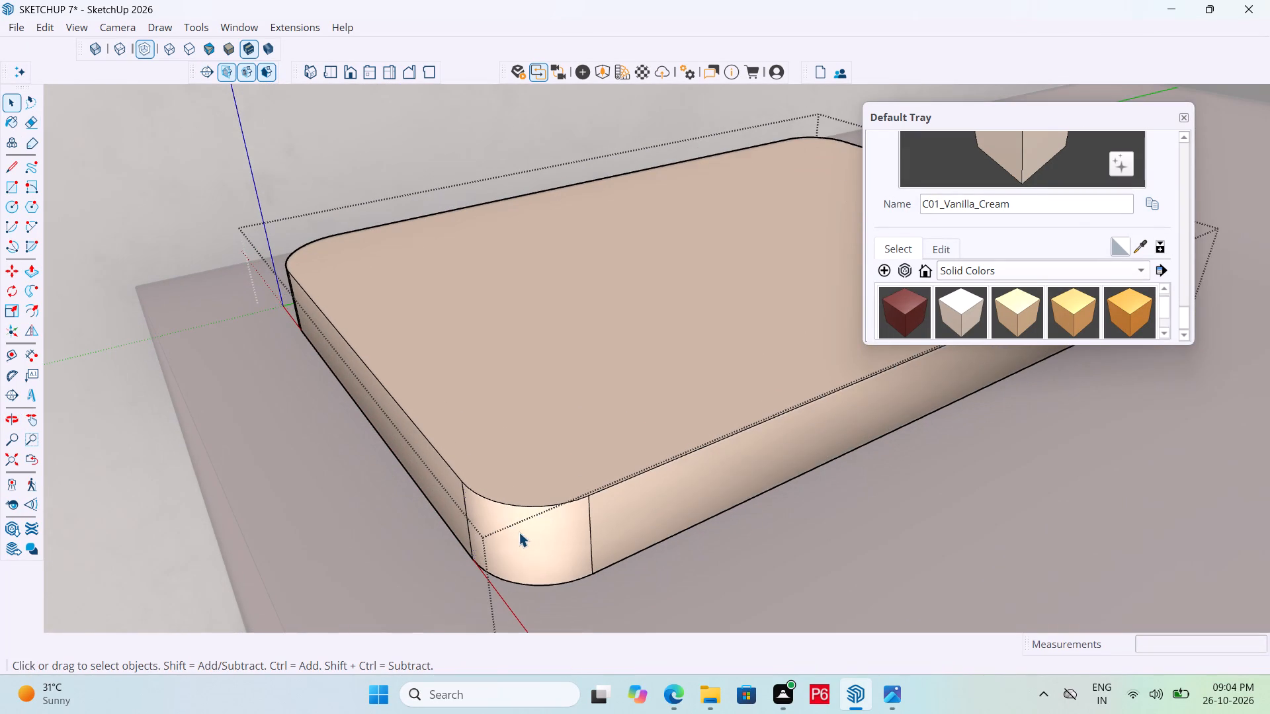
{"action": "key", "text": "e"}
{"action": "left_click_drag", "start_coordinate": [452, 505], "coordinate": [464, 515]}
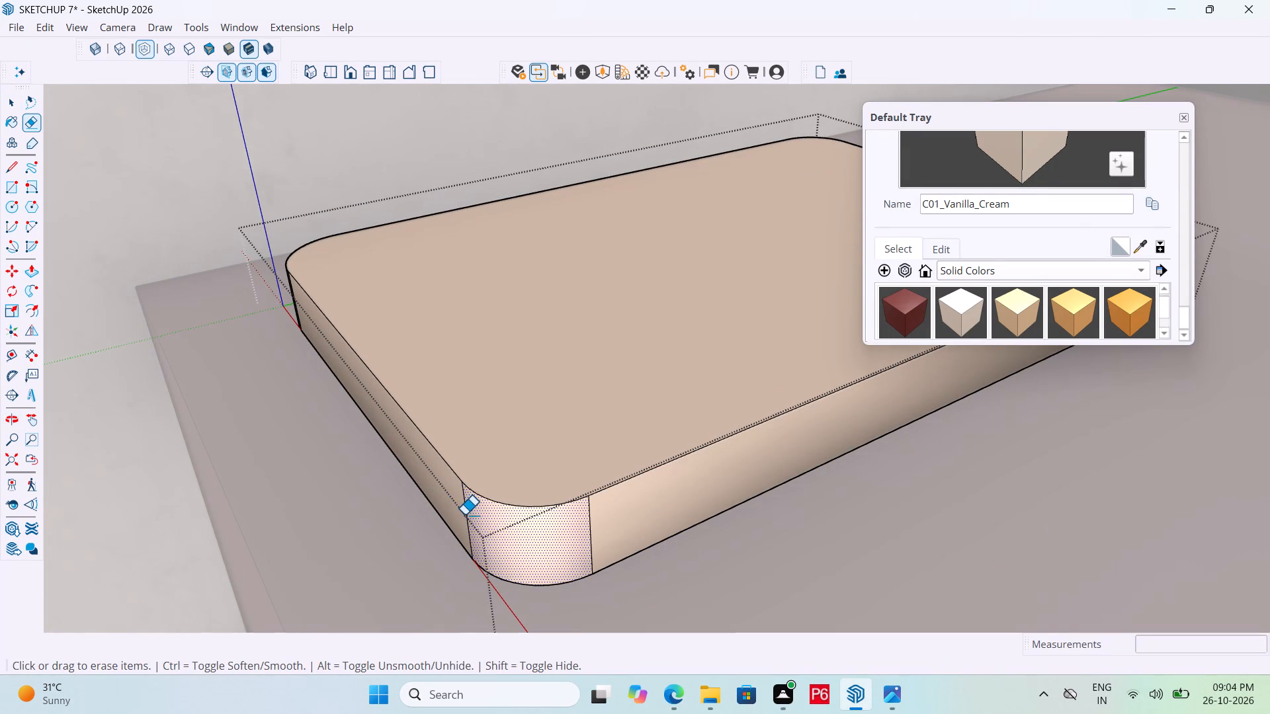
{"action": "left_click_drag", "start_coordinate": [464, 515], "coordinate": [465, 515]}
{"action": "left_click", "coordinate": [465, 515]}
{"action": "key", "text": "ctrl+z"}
Save the model with the rounded pillow on the bed.
{"action": "scroll", "coordinate": [438, 522], "scroll_direction": "down", "scroll_amount": 6}
{"action": "scroll", "coordinate": [394, 483], "scroll_direction": "down", "scroll_amount": 7}
{"action": "middle_click_drag", "start_coordinate": [656, 452], "coordinate": [657, 507]}
{"action": "key", "text": "ctrl+s"}
{"action": "key", "text": "ctrl+s"}
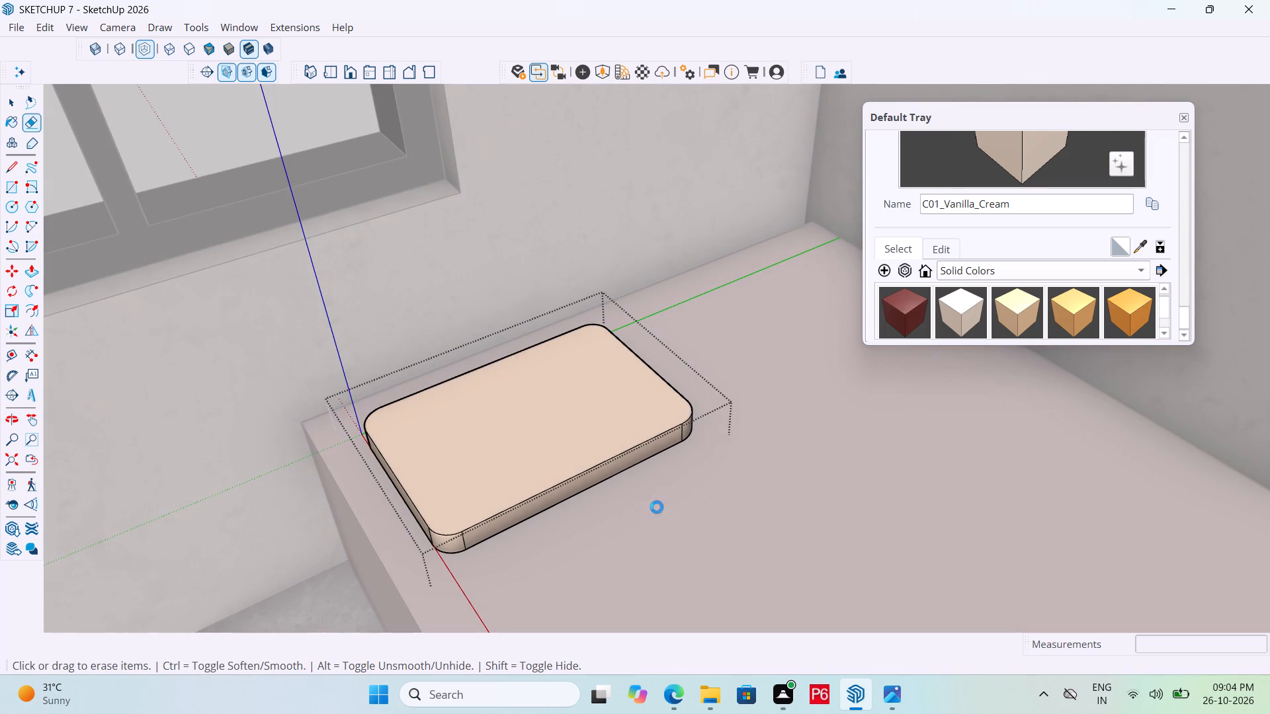
{"action": "key", "text": "ctrl+s"}
{"action": "key", "text": "ctrl+s"}
{"action": "key", "text": "ctrl+s"}
Close the pillow's group and copy the pillow about 2' 4 11/16" along the window wall toward the room corner.
{"action": "scroll", "coordinate": [657, 507], "scroll_direction": "down", "scroll_amount": 4}
{"action": "key", "text": "space"}
{"action": "left_click", "coordinate": [769, 461]}
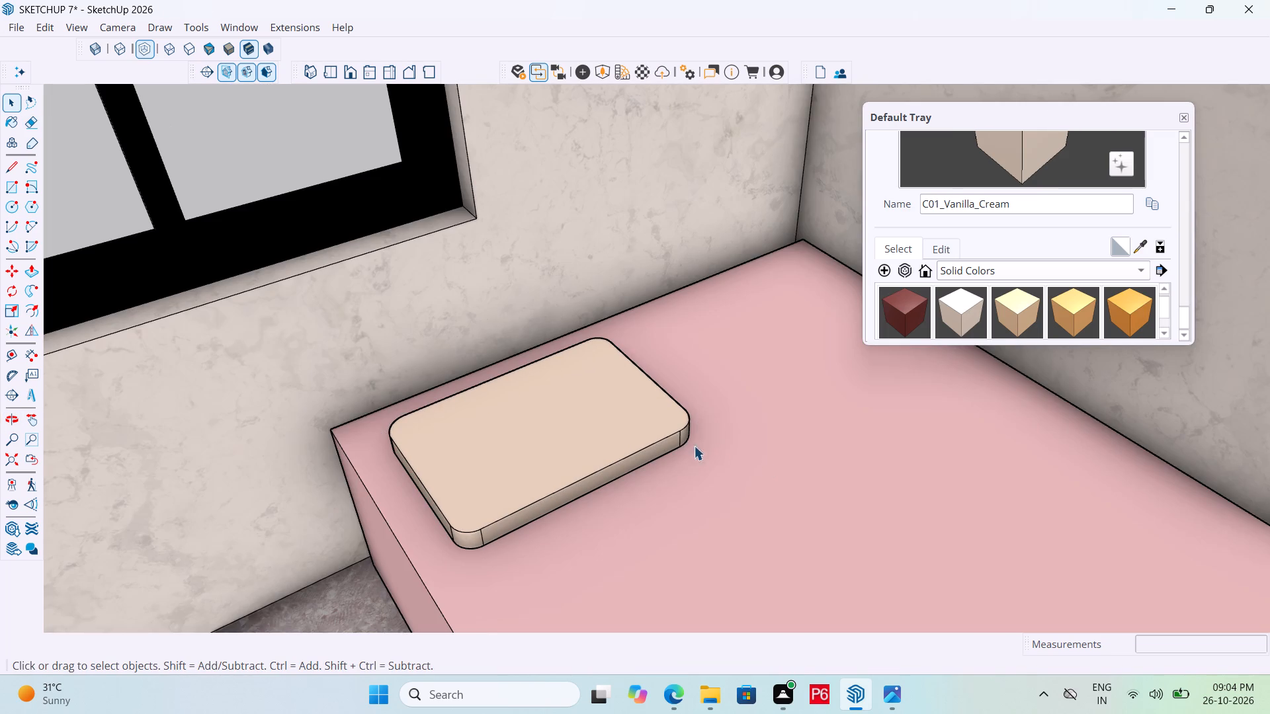
{"action": "left_click", "coordinate": [673, 429]}
{"action": "scroll", "coordinate": [560, 515], "scroll_direction": "up", "scroll_amount": 6}
{"action": "key", "text": "m"}
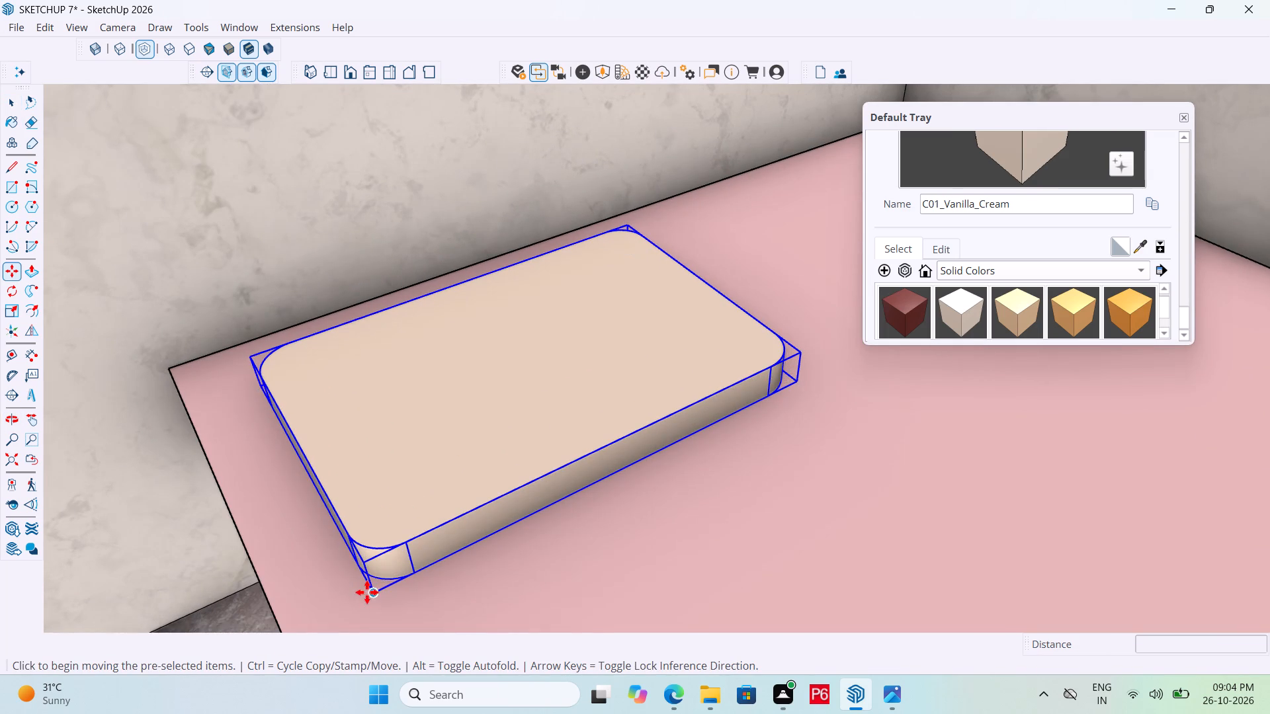
{"action": "left_click", "coordinate": [378, 591]}
{"action": "scroll", "coordinate": [505, 510], "scroll_direction": "down", "scroll_amount": 6}
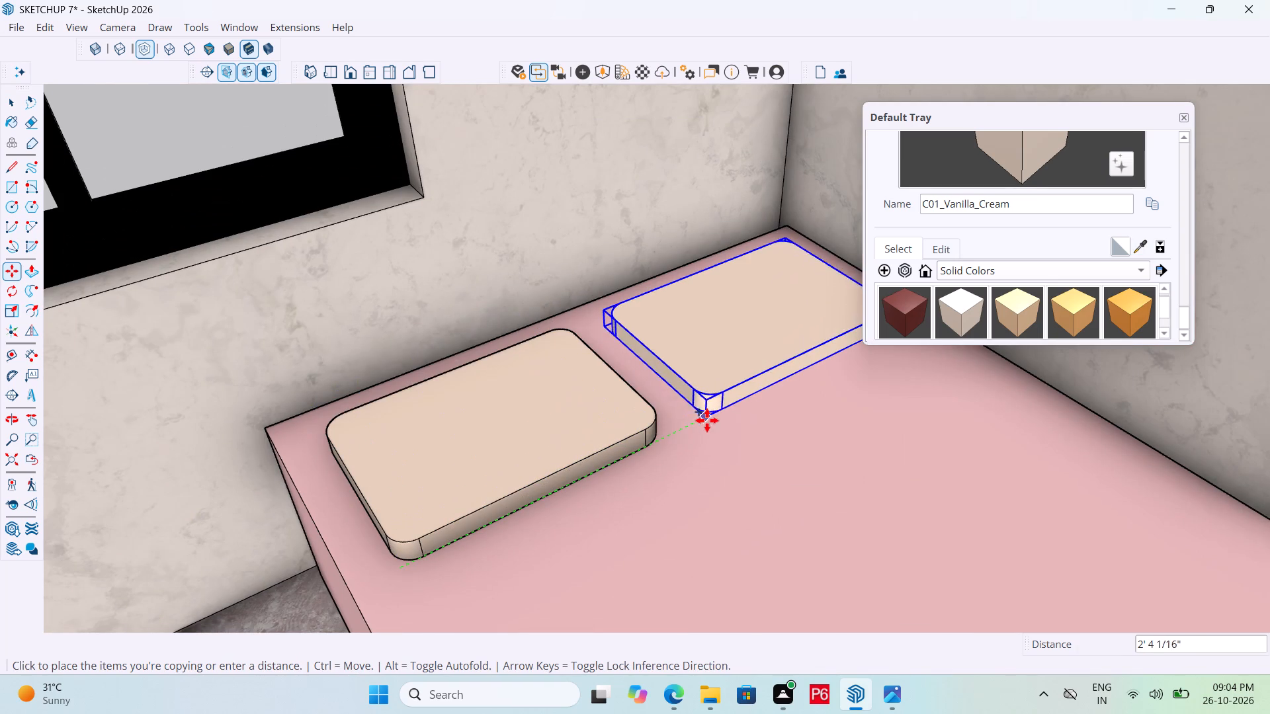
{"action": "middle_click_drag", "start_coordinate": [683, 426], "coordinate": [471, 508]}
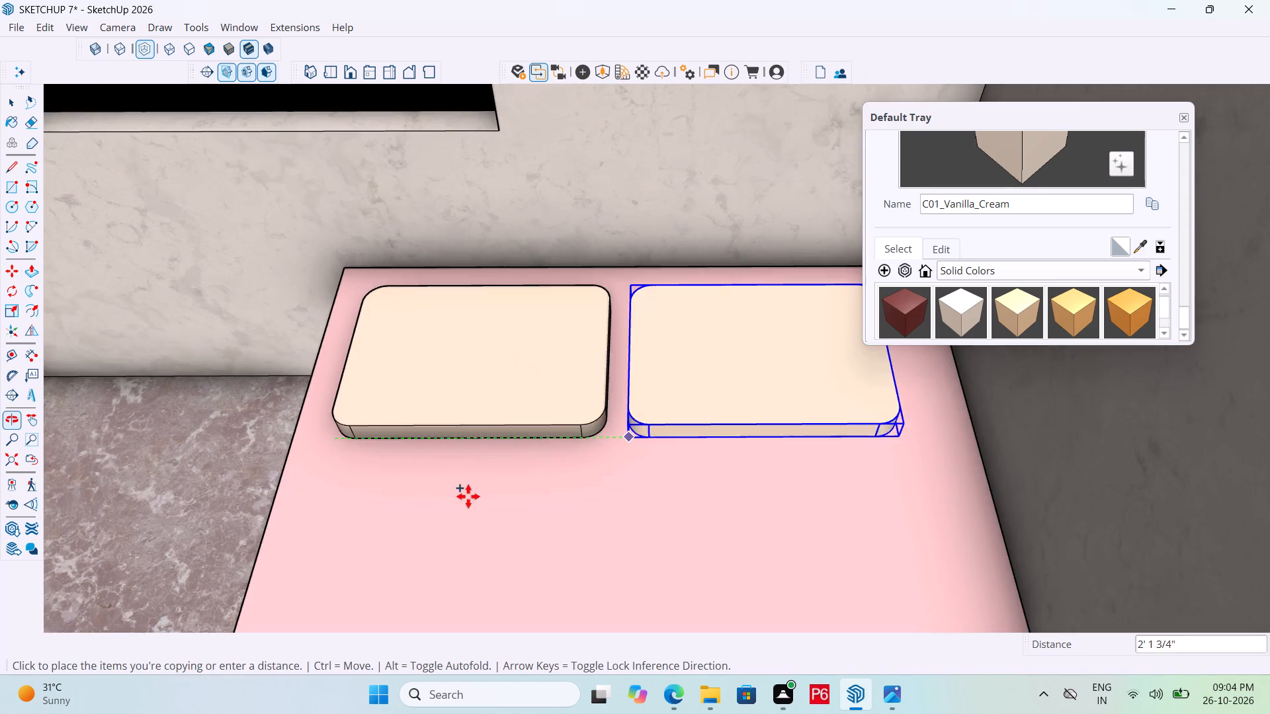
{"action": "scroll", "coordinate": [393, 489], "scroll_direction": "down", "scroll_amount": 4}
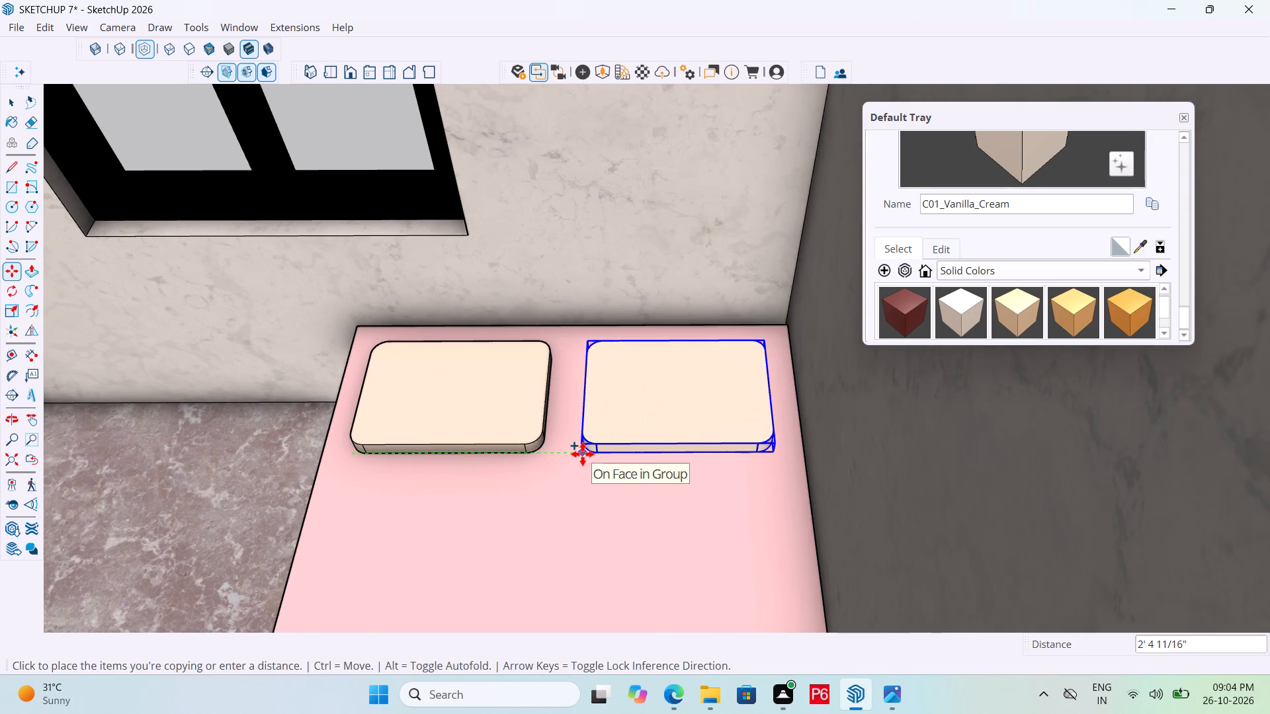
{"action": "left_click", "coordinate": [583, 454]}
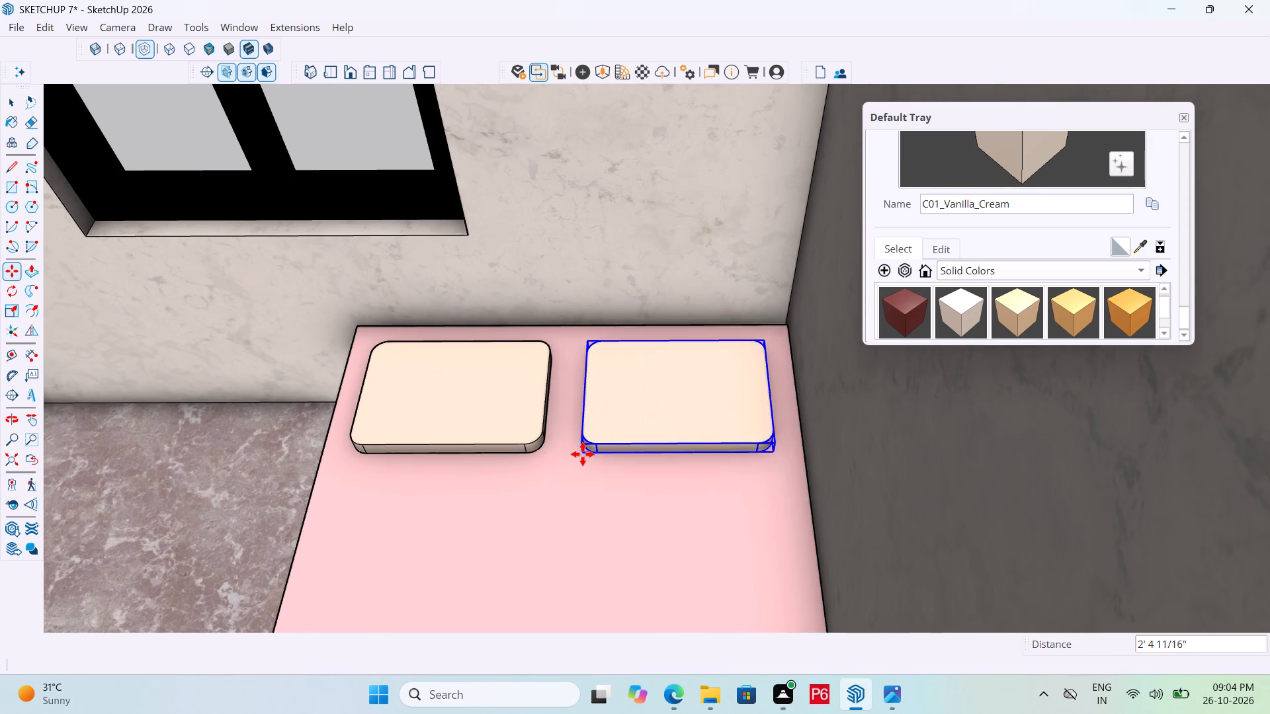
Save the model with both pillows on the bed.
{"action": "middle_click_drag", "start_coordinate": [529, 485], "coordinate": [820, 453]}
{"action": "scroll", "coordinate": [529, 485], "scroll_direction": "down", "scroll_amount": 1}
{"action": "scroll", "coordinate": [784, 471], "scroll_direction": "up", "scroll_amount": 1}
{"action": "key", "text": "ctrl+s"}
{"action": "key", "text": "ctrl+s"}
{"action": "key", "text": "ctrl+s"}
{"action": "key", "text": "ctrl+s"}
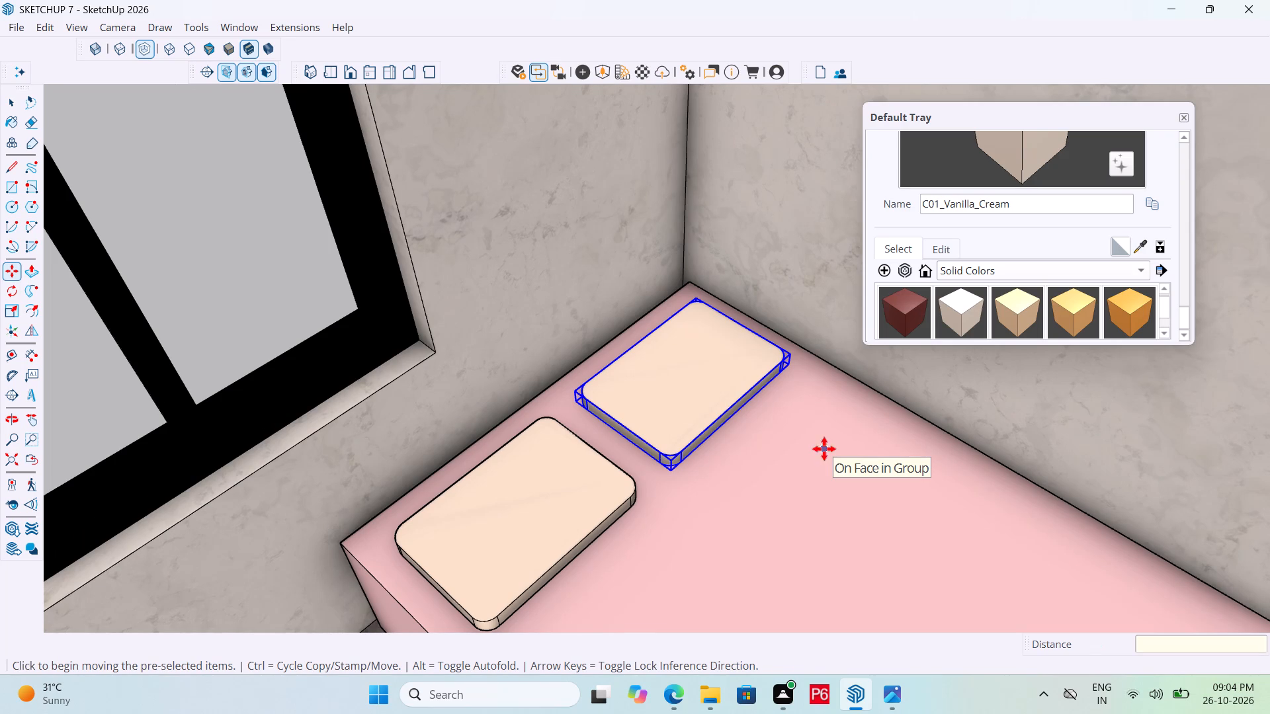
{"action": "key", "text": "ctrl+s"}
{"action": "key", "text": "ctrl+s"}
{"action": "key", "text": "ctrl+s"}
{"action": "key", "text": "ctrl+s"}
{"action": "key", "text": "ctrl+s"}
{"action": "key", "text": "ctrl+s"}
{"action": "key", "text": "ctrl+s"}
{"action": "key", "text": "ctrl+s"}
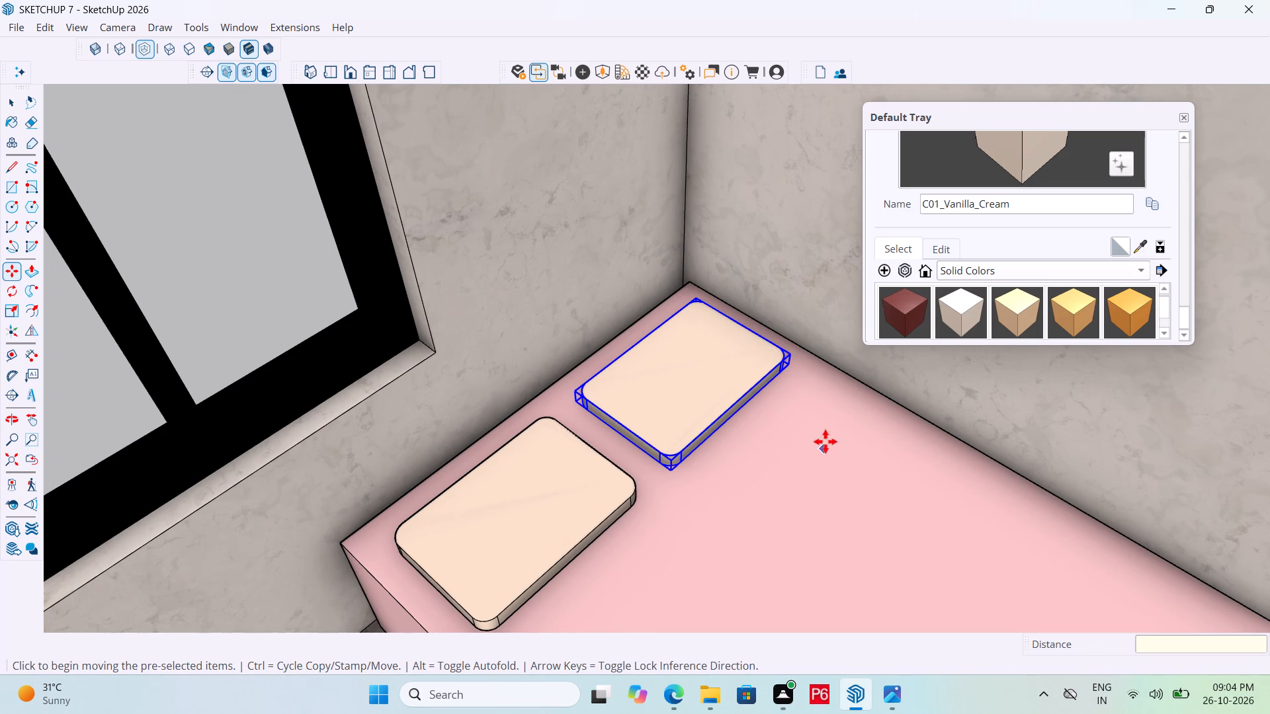
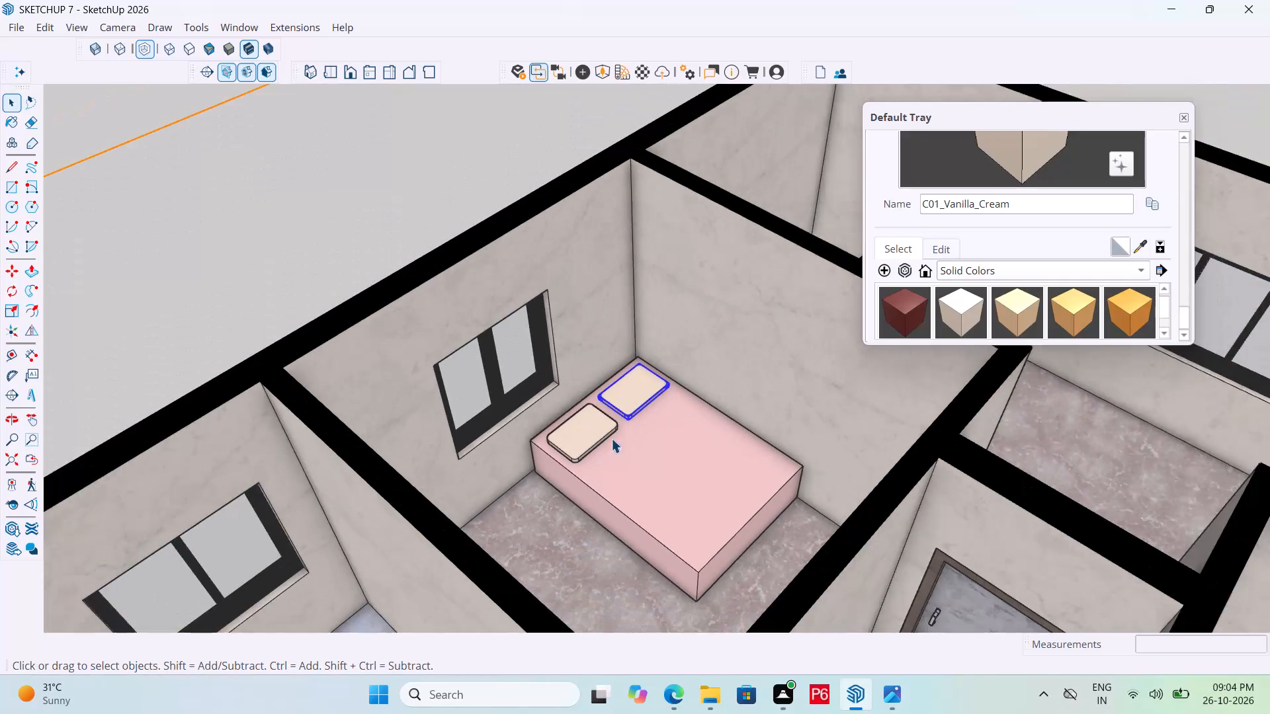
Examine the bed and its two pillows, closing in on the bed's free foot corner.
{"action": "scroll", "coordinate": [622, 452], "scroll_direction": "down", "scroll_amount": 3}
{"action": "key", "text": "space"}
{"action": "left_click", "coordinate": [511, 222]}
{"action": "scroll", "coordinate": [690, 460], "scroll_direction": "up", "scroll_amount": 6}
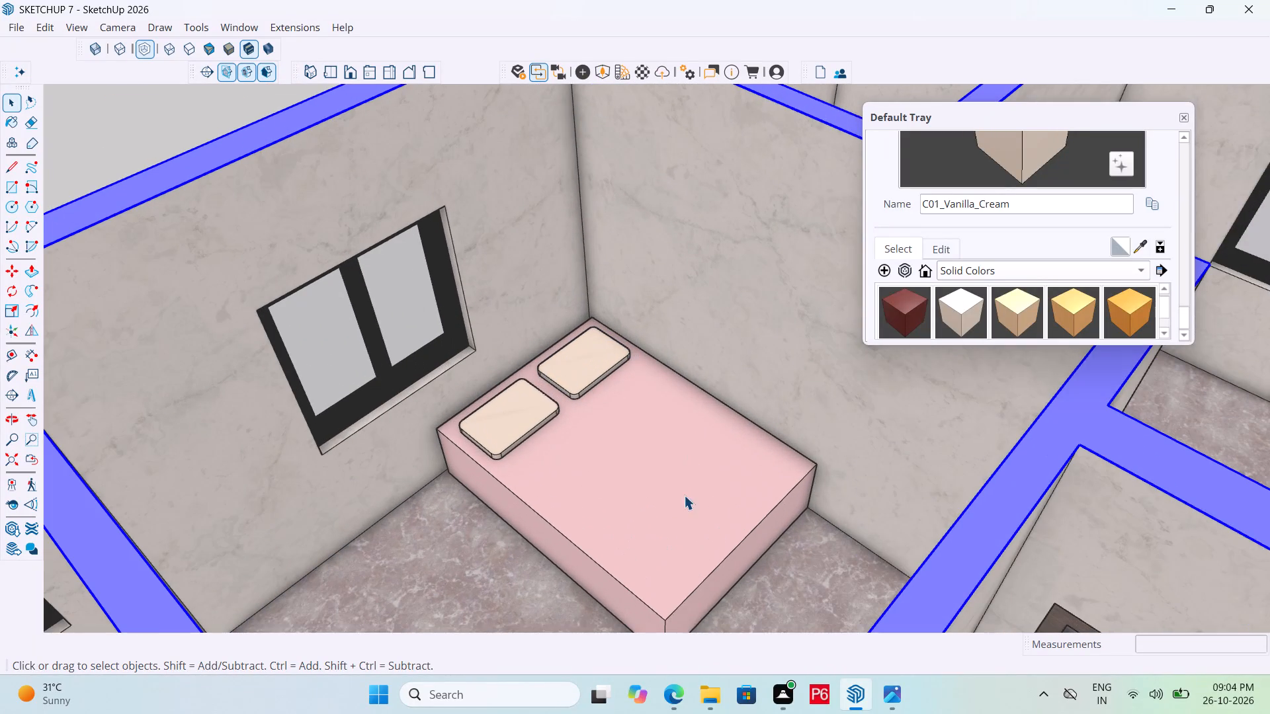
{"action": "scroll", "coordinate": [625, 431], "scroll_direction": "down", "scroll_amount": 5}
{"action": "middle_click_drag", "start_coordinate": [632, 554], "coordinate": [691, 568]}
{"action": "middle_click_drag", "start_coordinate": [681, 557], "coordinate": [670, 544]}
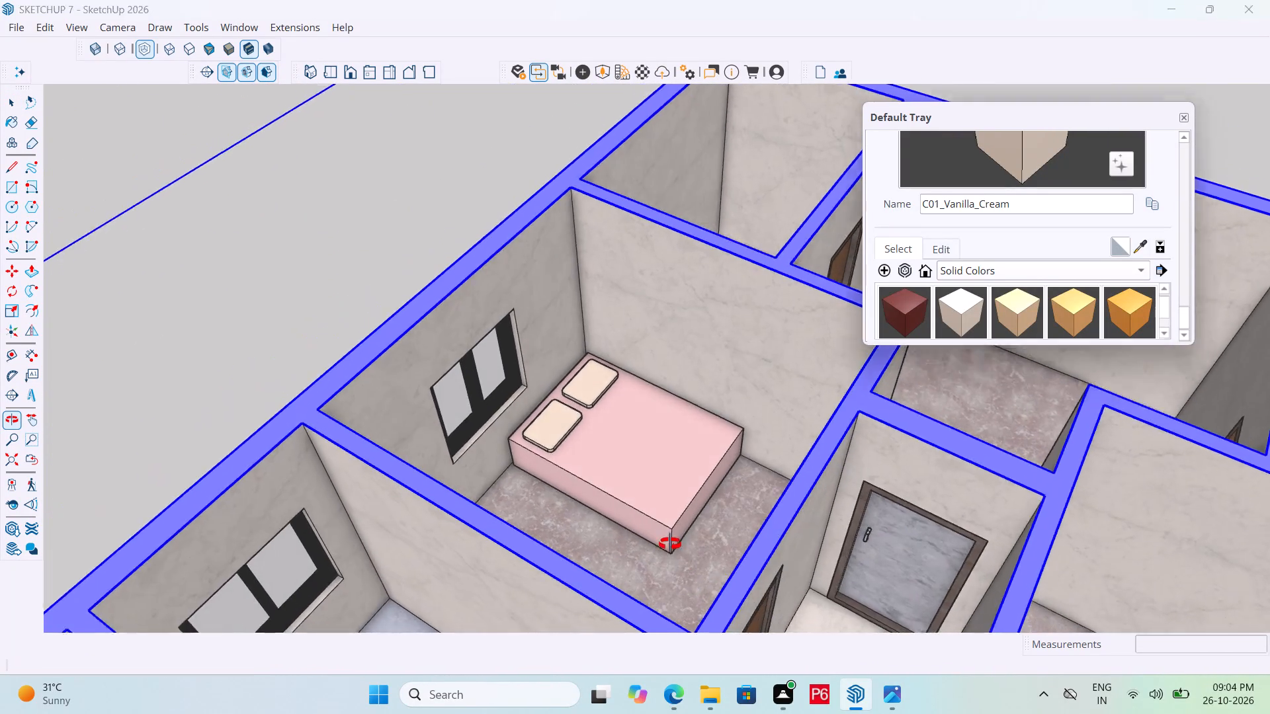
{"action": "scroll", "coordinate": [671, 545], "scroll_direction": "up", "scroll_amount": 5}
{"action": "middle_click_drag", "start_coordinate": [670, 544], "coordinate": [667, 537]}
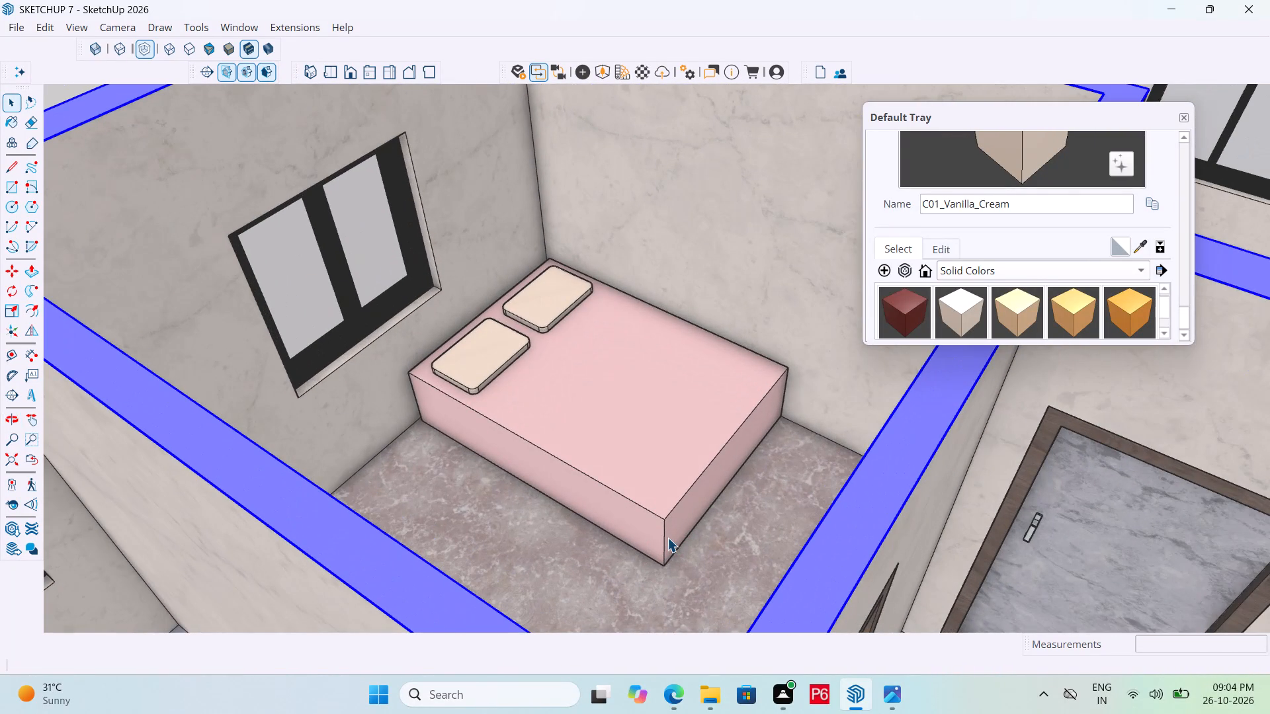
{"action": "scroll", "coordinate": [696, 526], "scroll_direction": "up", "scroll_amount": 3}
{"action": "scroll", "coordinate": [640, 518], "scroll_direction": "up", "scroll_amount": 2}
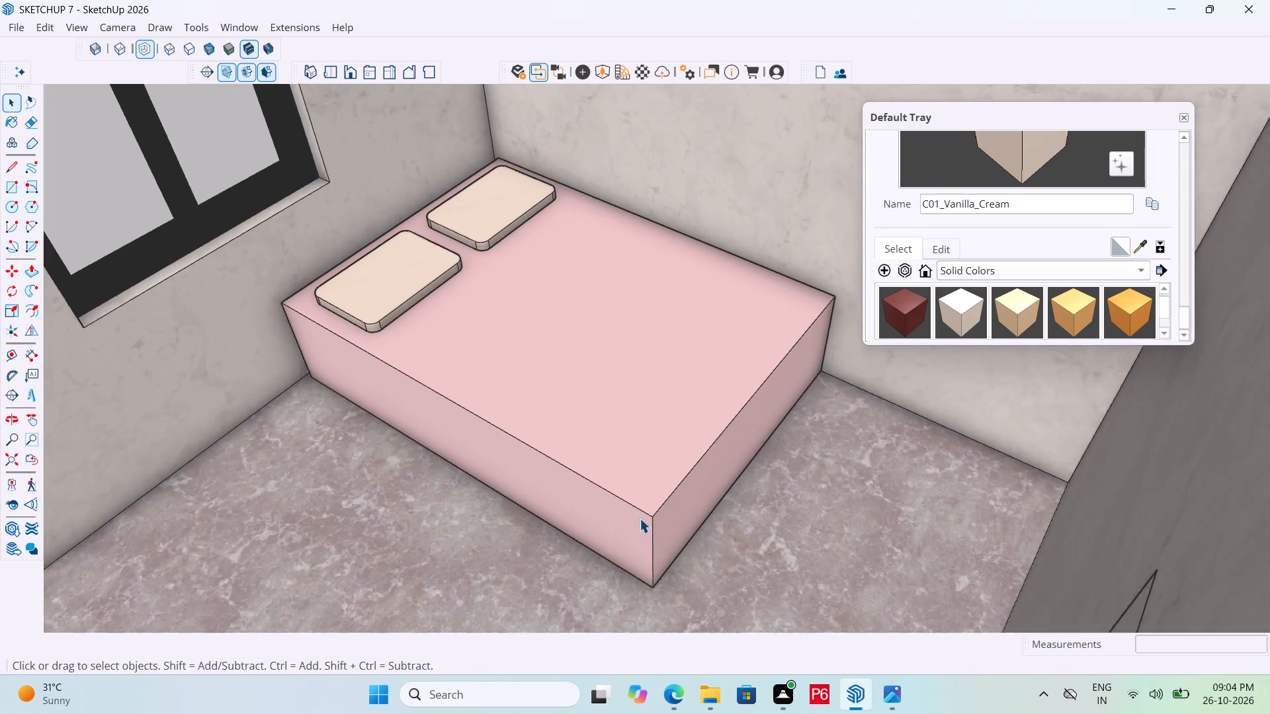
{"action": "scroll", "coordinate": [640, 518], "scroll_direction": "up", "scroll_amount": 2}
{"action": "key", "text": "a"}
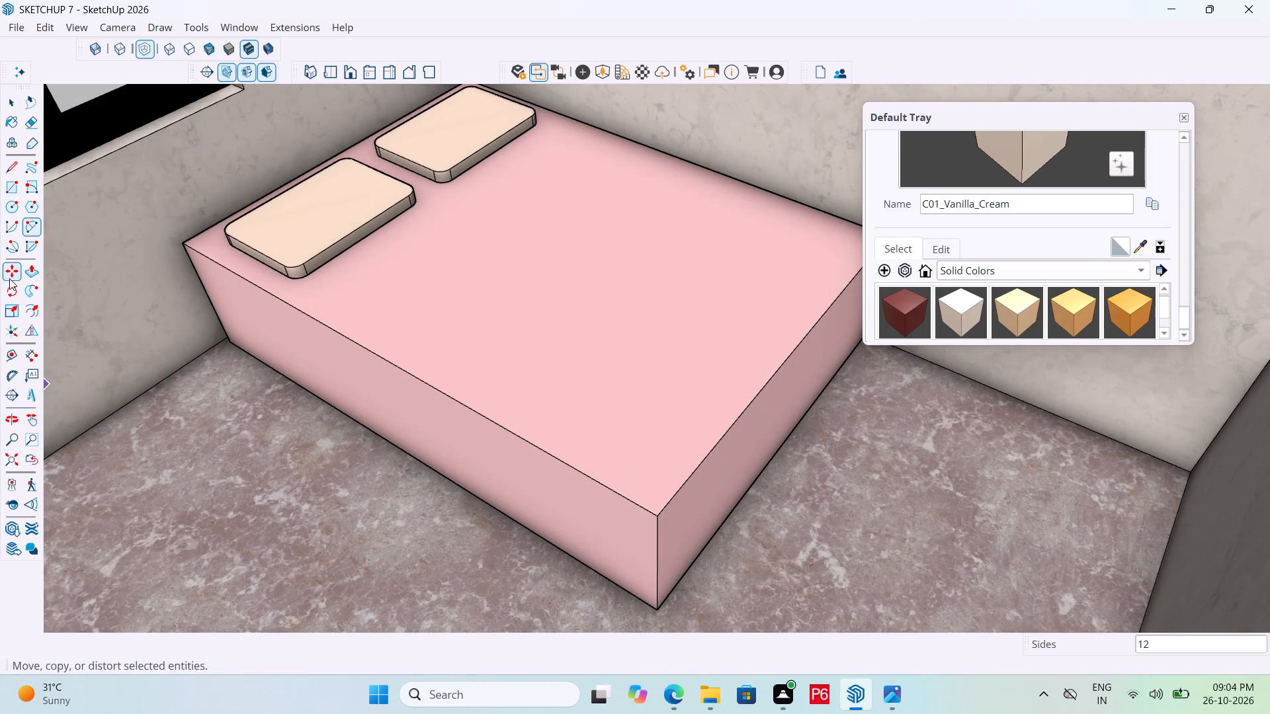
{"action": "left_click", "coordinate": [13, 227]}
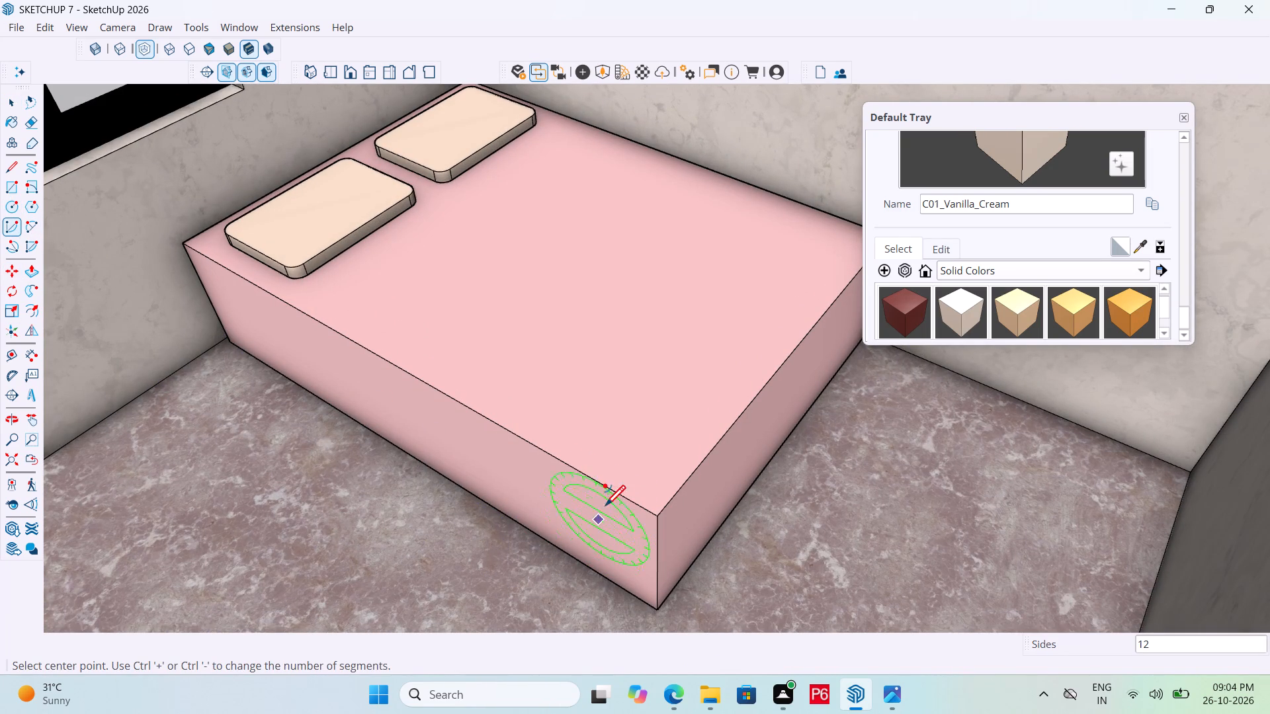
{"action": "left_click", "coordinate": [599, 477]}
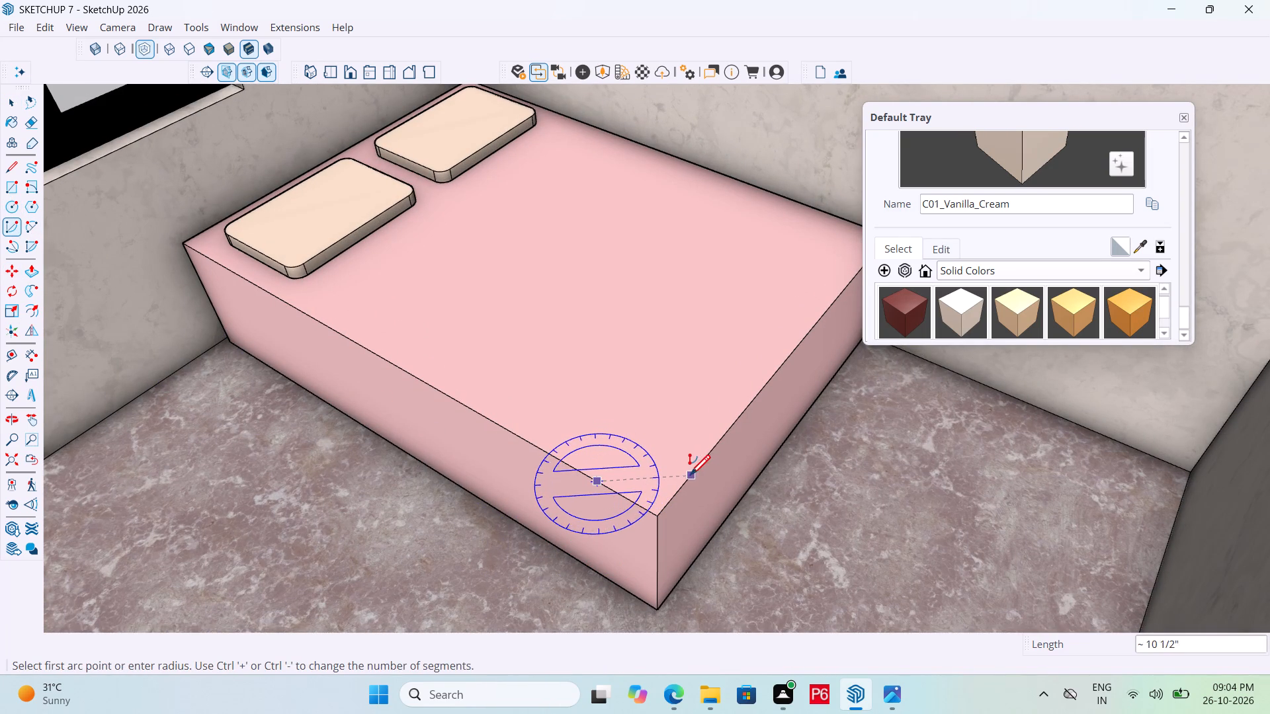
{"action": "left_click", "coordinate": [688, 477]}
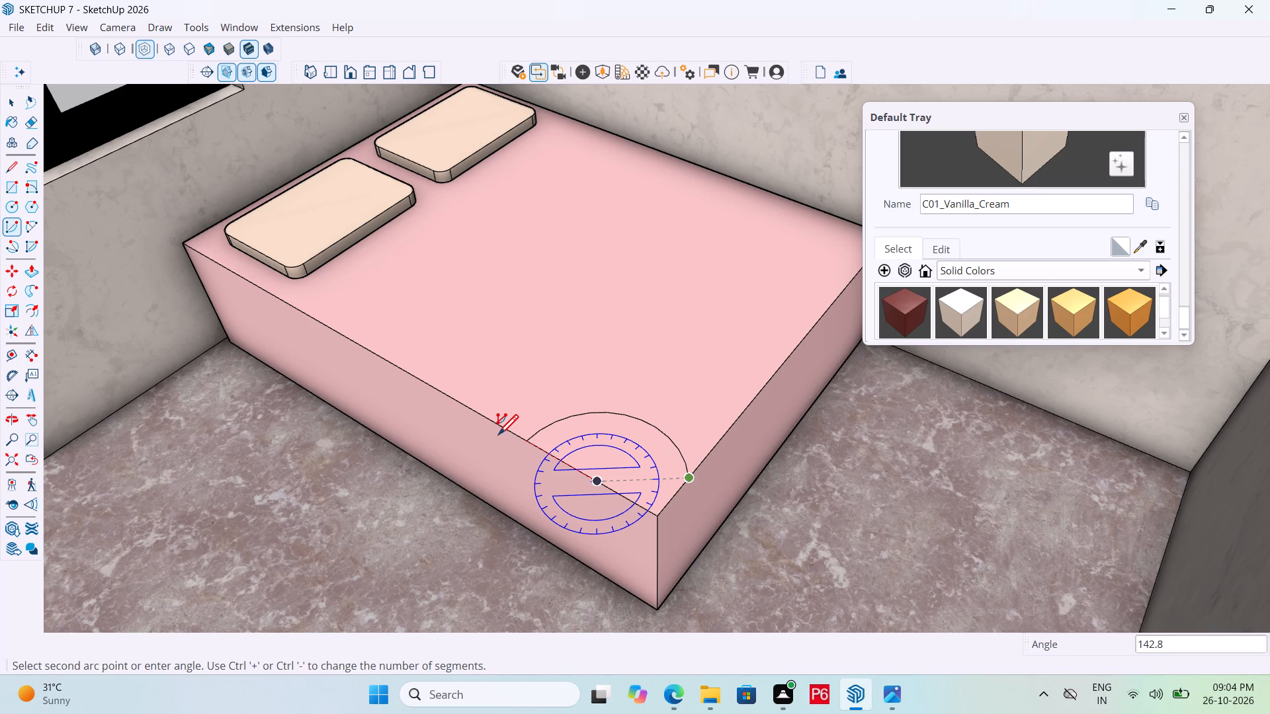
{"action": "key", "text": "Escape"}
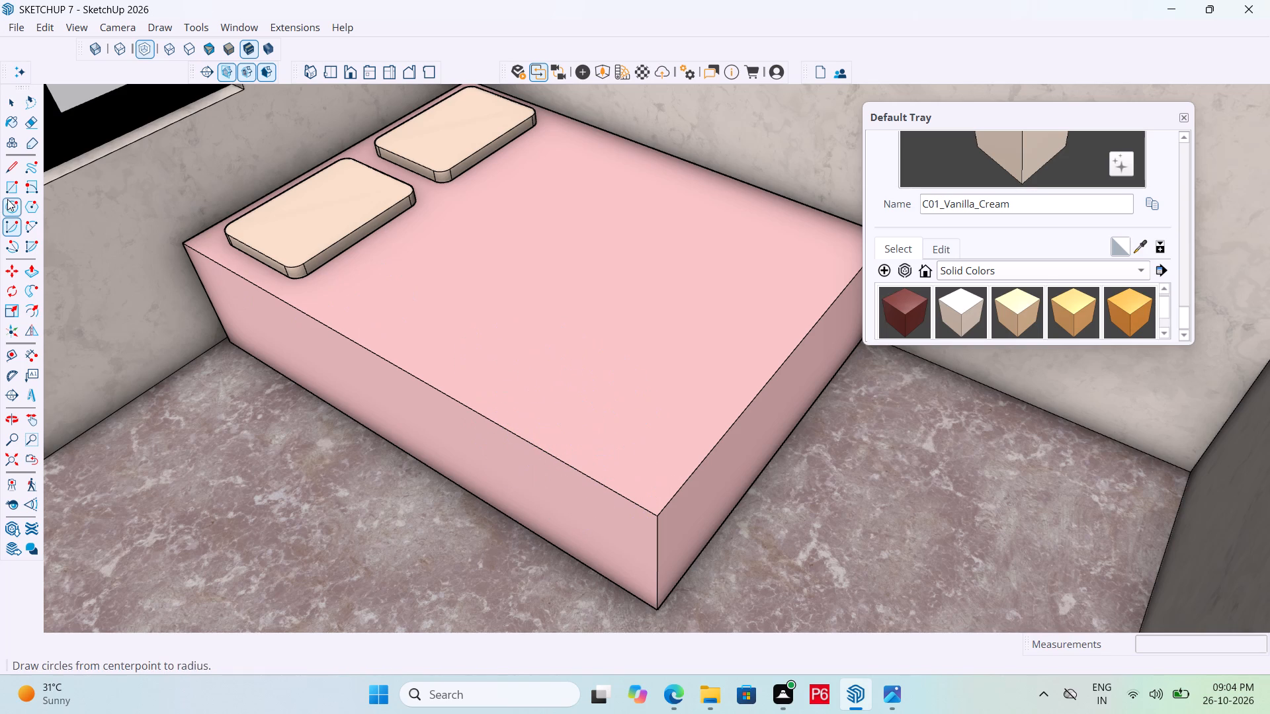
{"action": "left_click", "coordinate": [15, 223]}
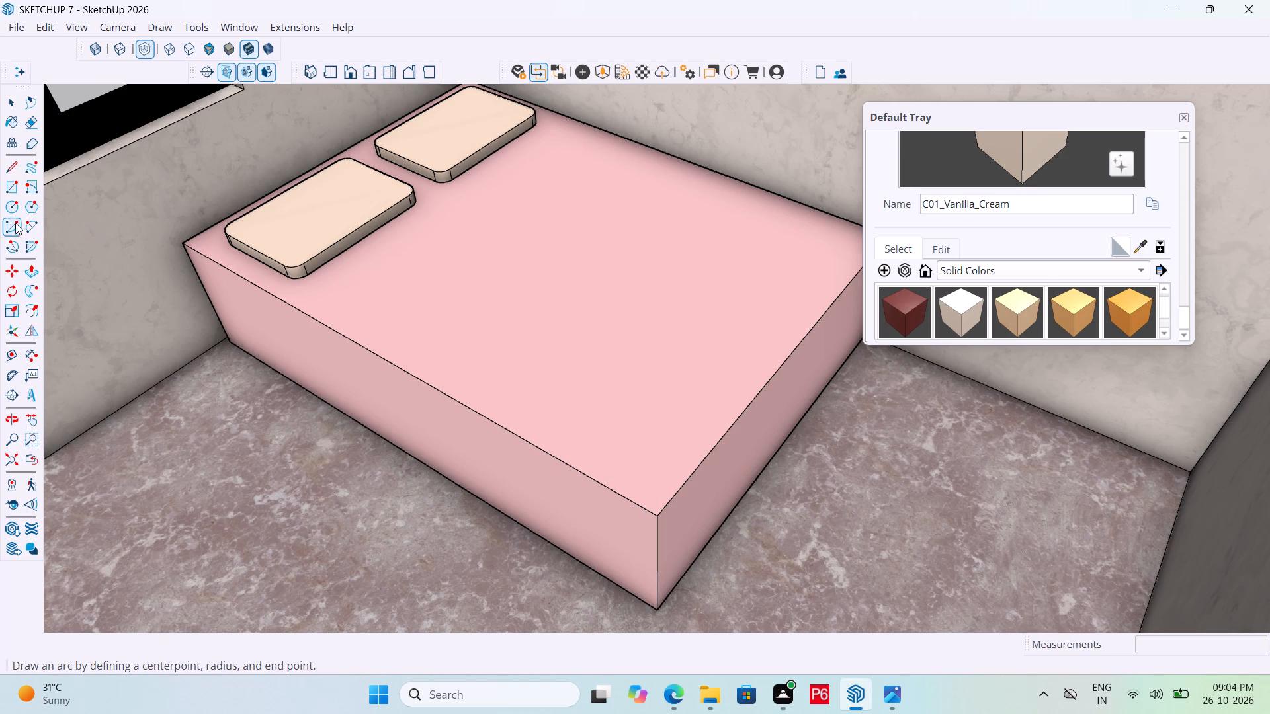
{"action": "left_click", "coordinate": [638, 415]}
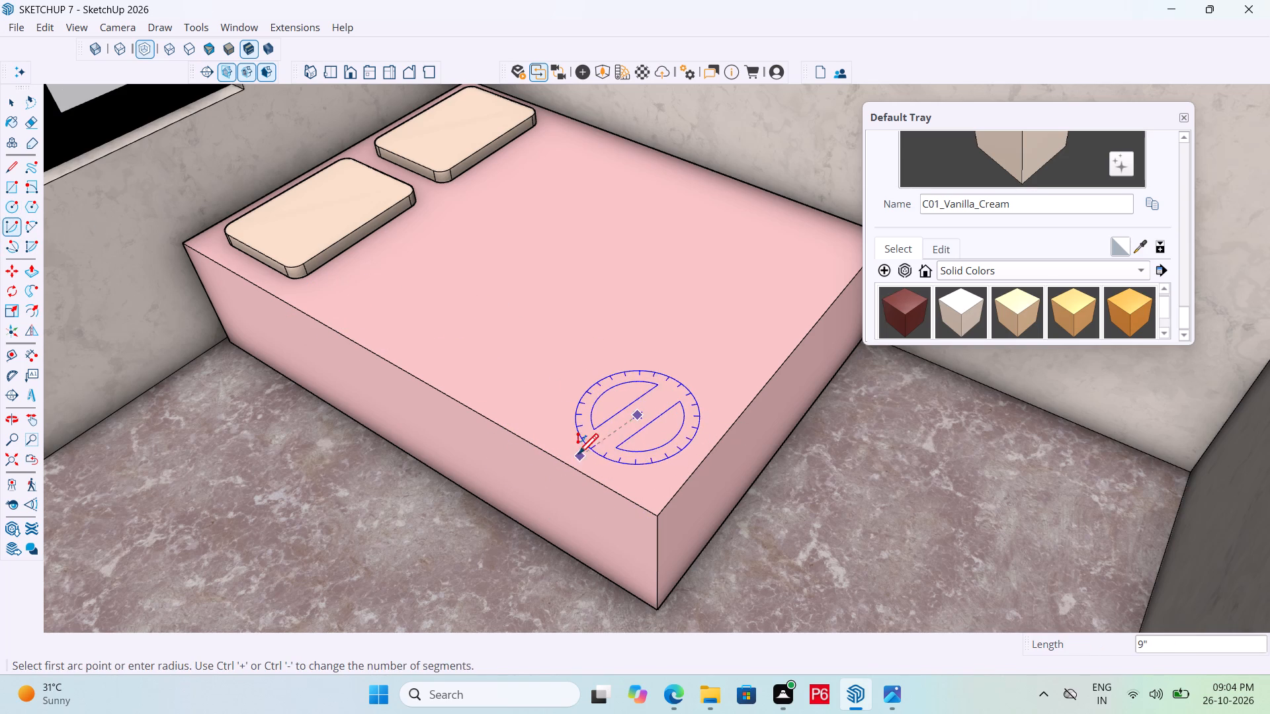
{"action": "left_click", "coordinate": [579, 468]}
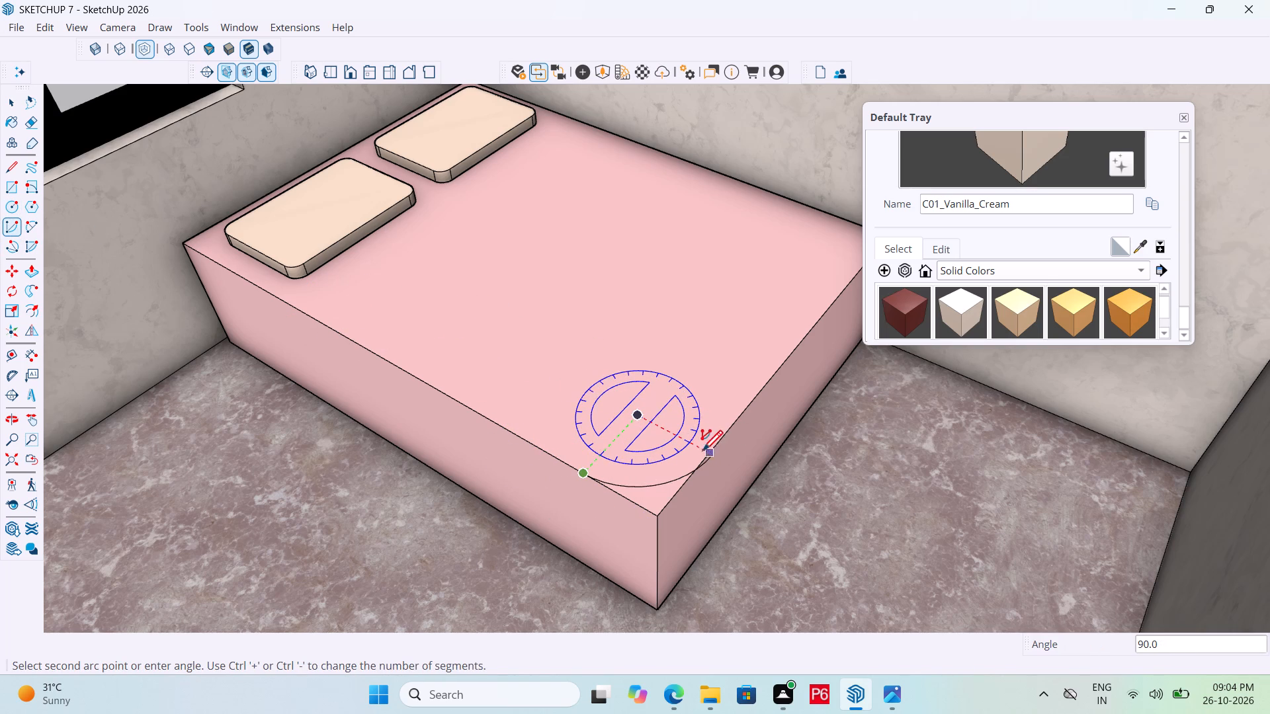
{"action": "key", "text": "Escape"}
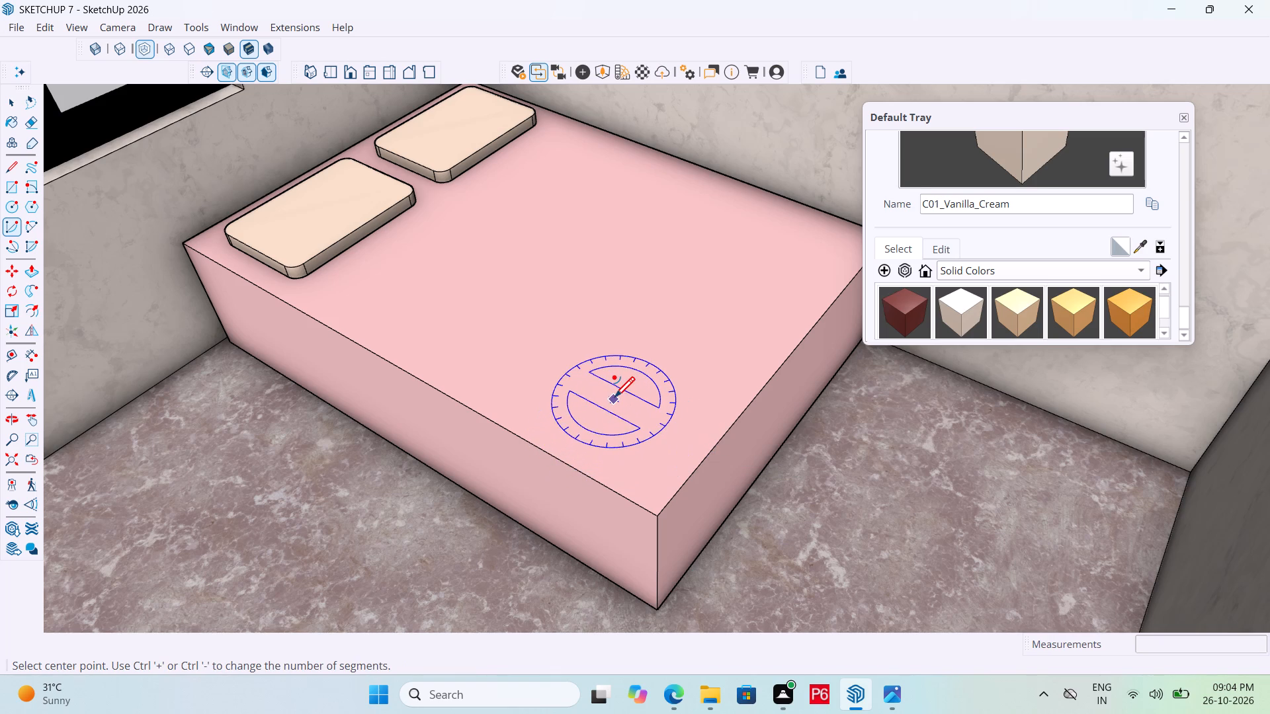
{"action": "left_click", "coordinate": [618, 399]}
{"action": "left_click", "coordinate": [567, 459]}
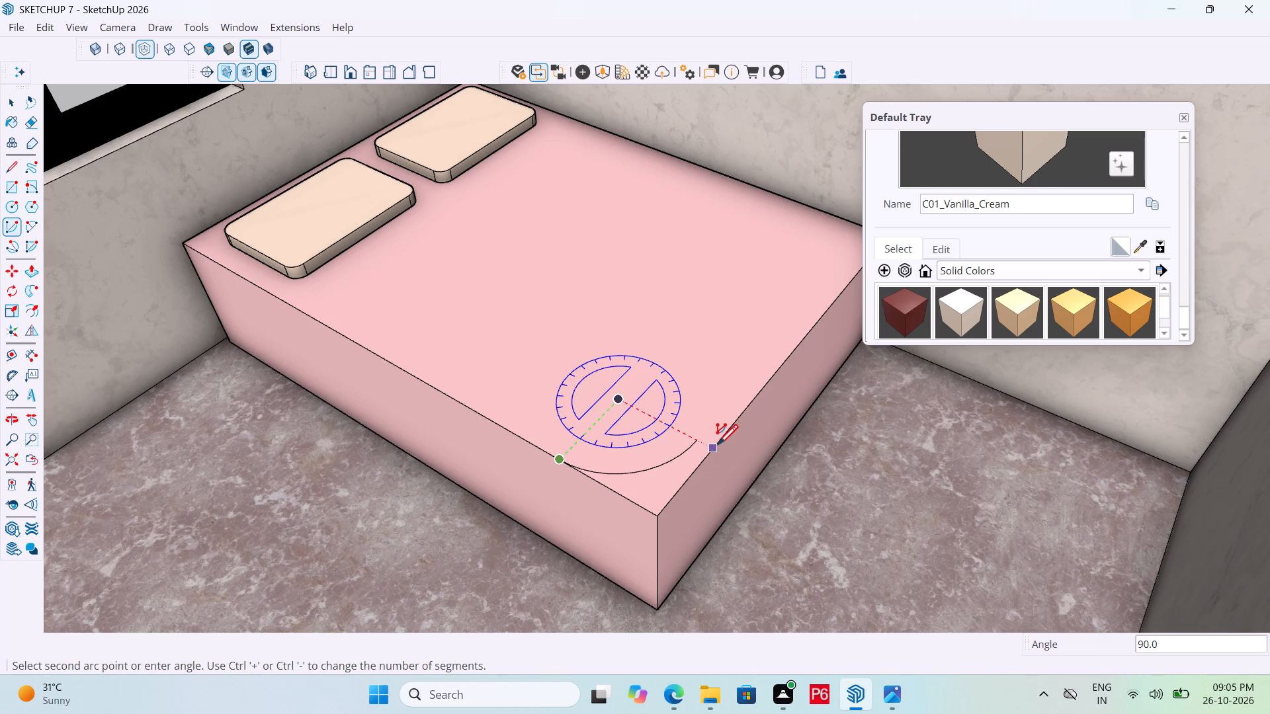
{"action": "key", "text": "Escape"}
Save the model.
{"action": "key", "text": "ctrl+s"}
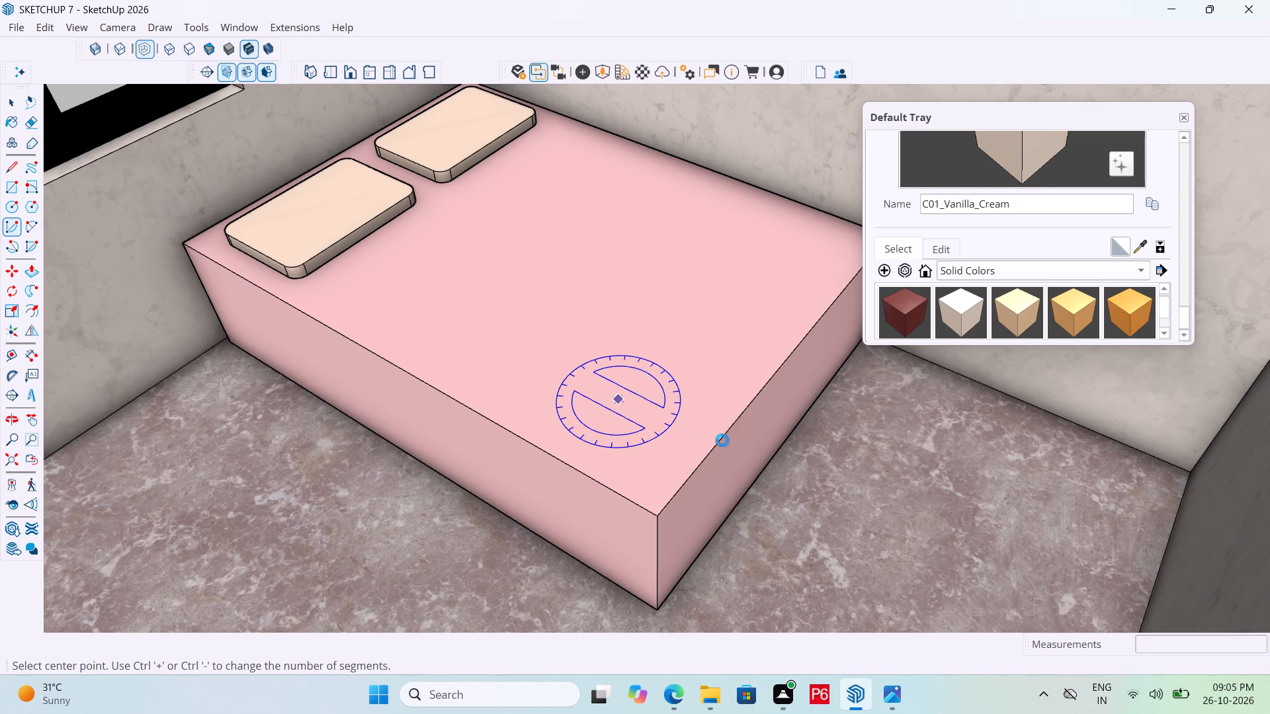
{"action": "key", "text": "ctrl+s"}
{"action": "key", "text": "ctrl+s"}
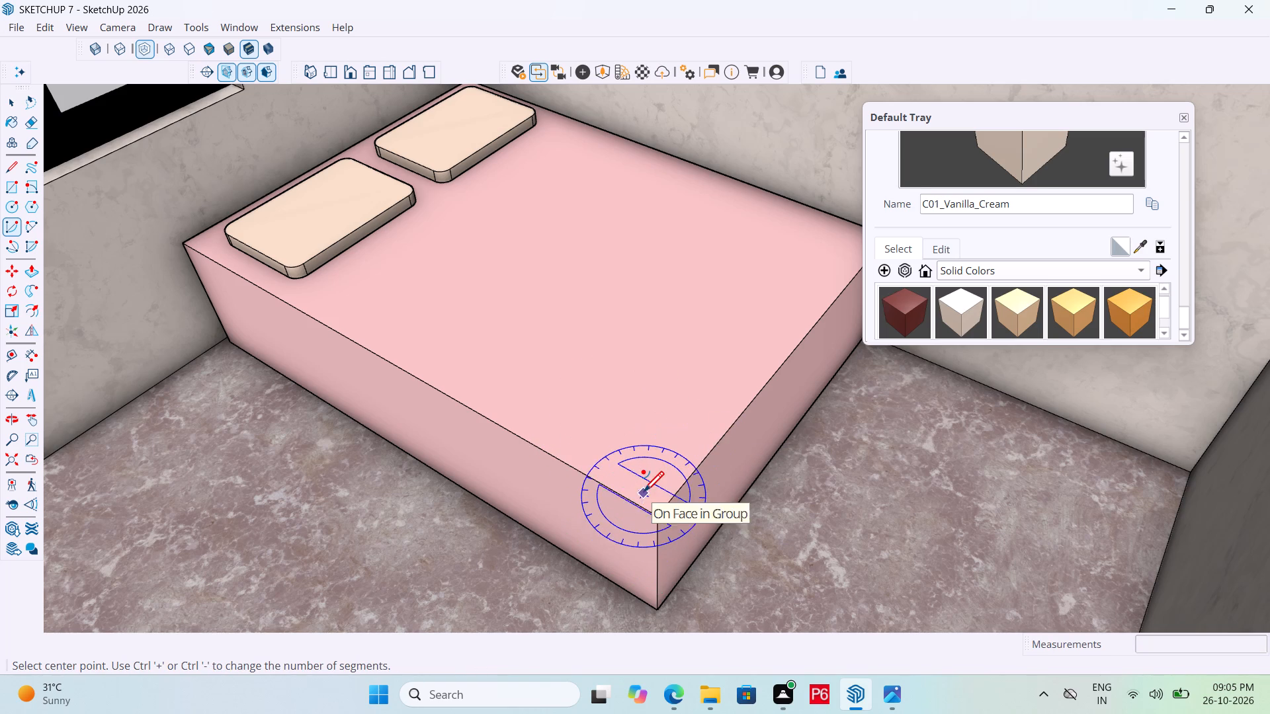
Draw a 1' by 1' square on the bed's top, starting at its free foot corner.
{"action": "key", "text": "r"}
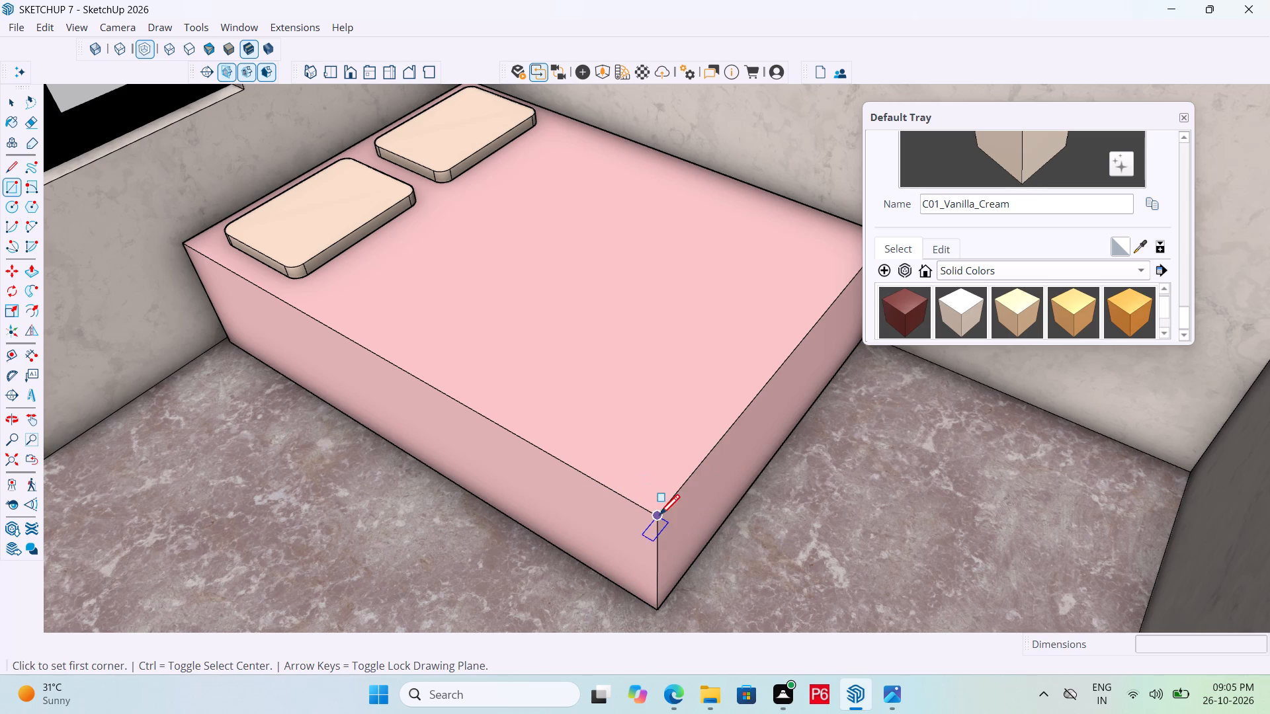
{"action": "left_click", "coordinate": [659, 517]}
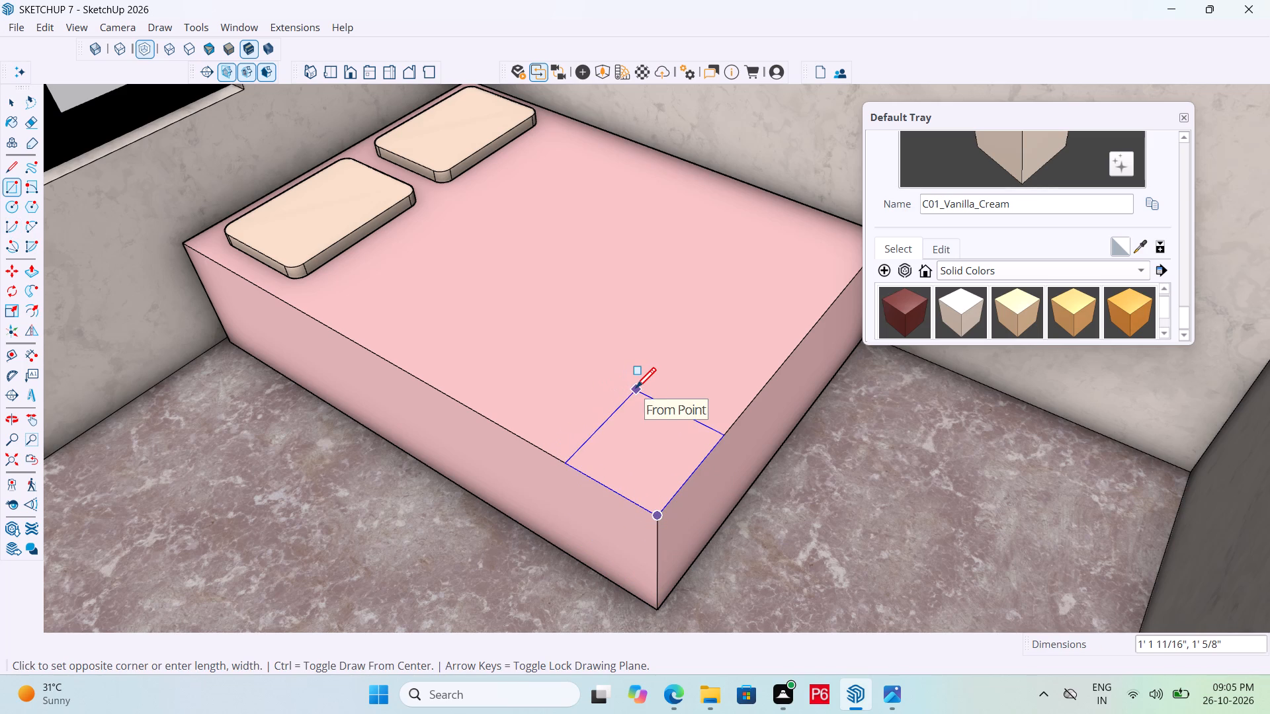
{"action": "type", "text": "1'"}
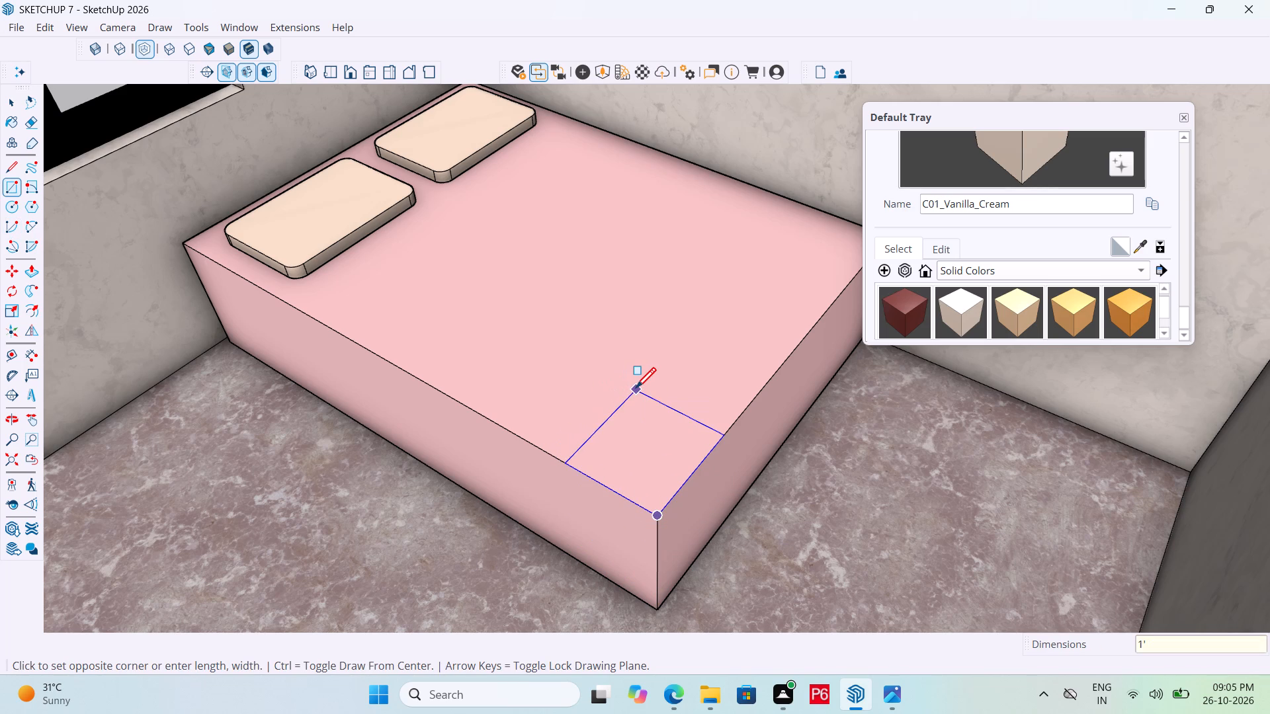
{"action": "key", "text": "comma"}
{"action": "key", "text": "1"}
{"action": "key", "text": "shift+quotedbl"}
{"action": "key", "text": "BackSpace"}
{"action": "key", "text": "apostrophe"}
{"action": "key", "text": "Return"}
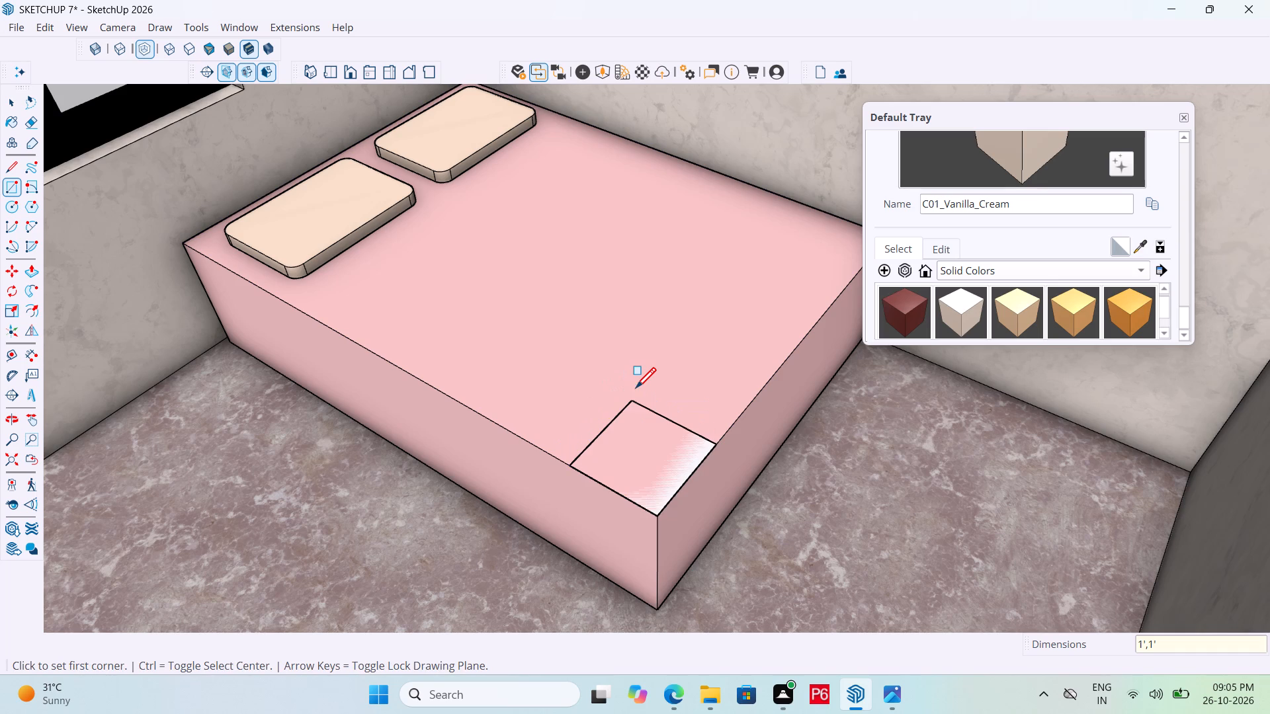
{"action": "key", "text": "space"}
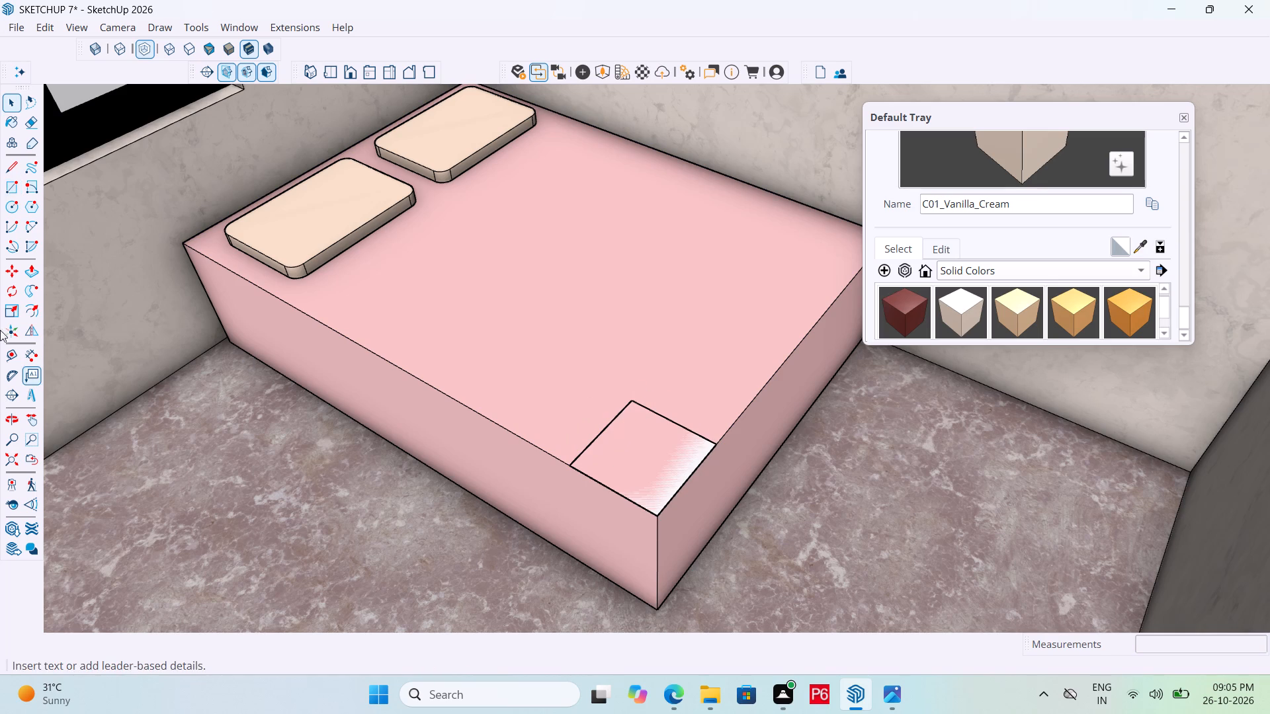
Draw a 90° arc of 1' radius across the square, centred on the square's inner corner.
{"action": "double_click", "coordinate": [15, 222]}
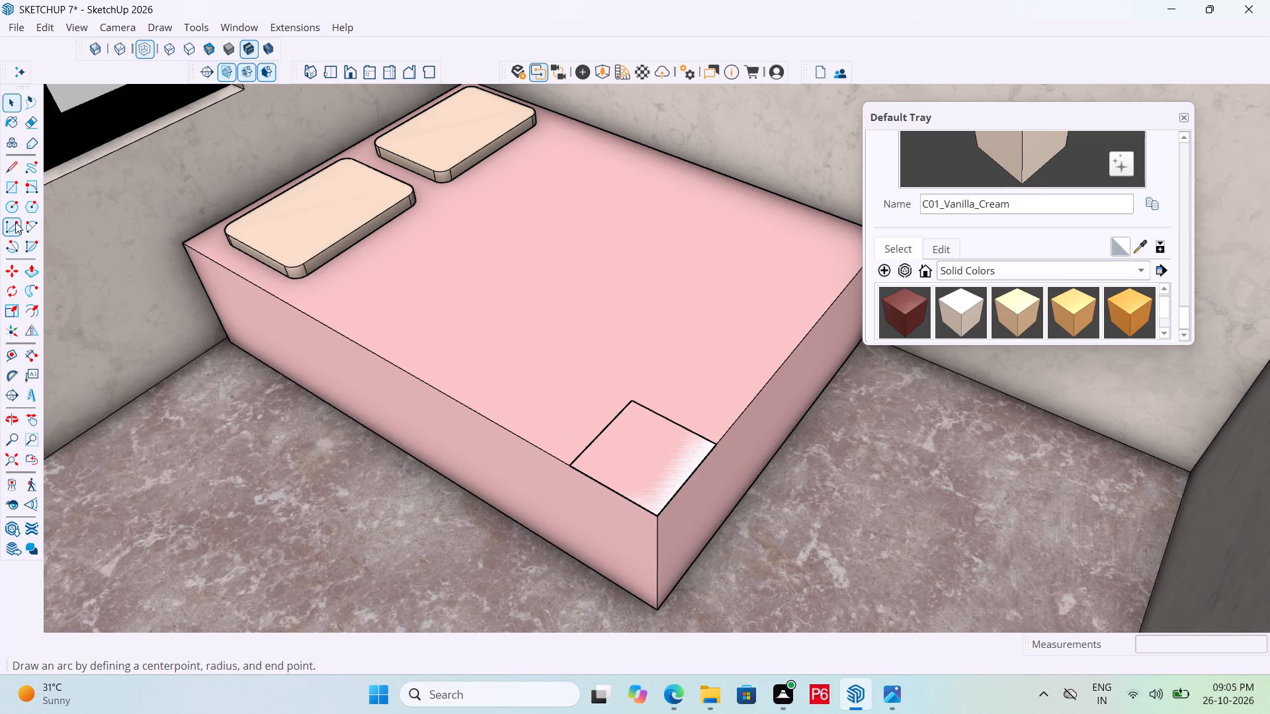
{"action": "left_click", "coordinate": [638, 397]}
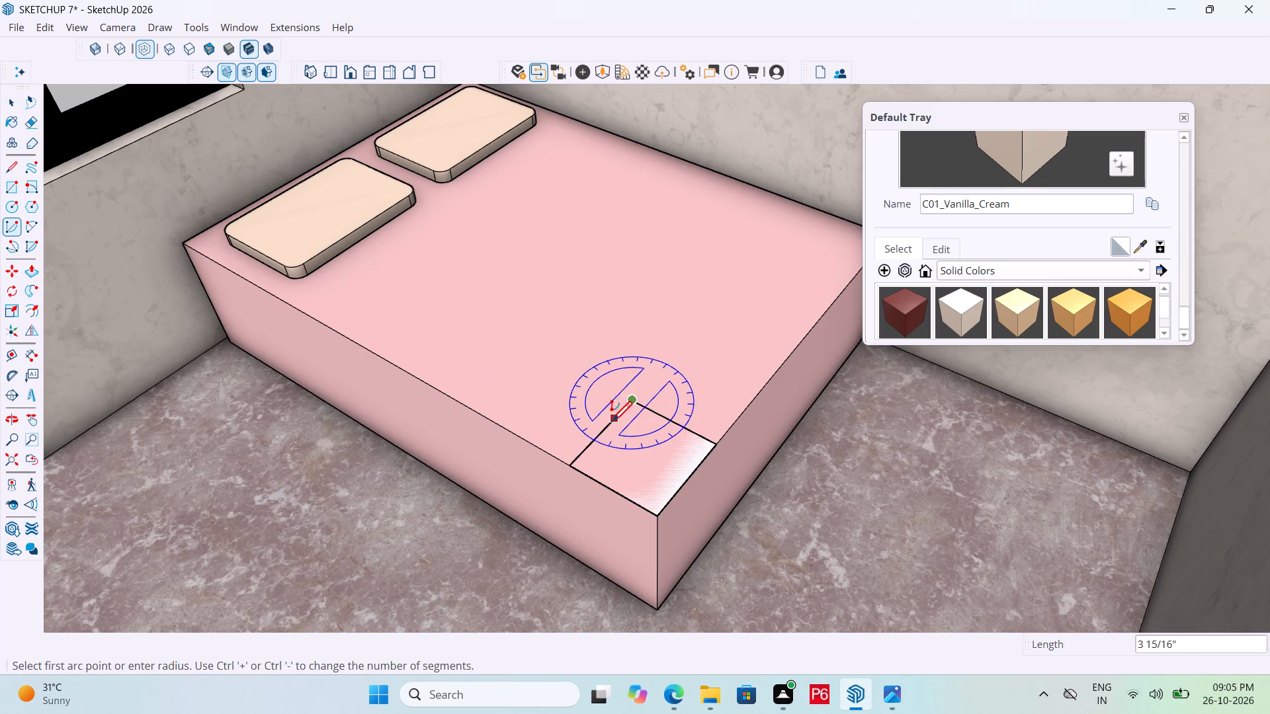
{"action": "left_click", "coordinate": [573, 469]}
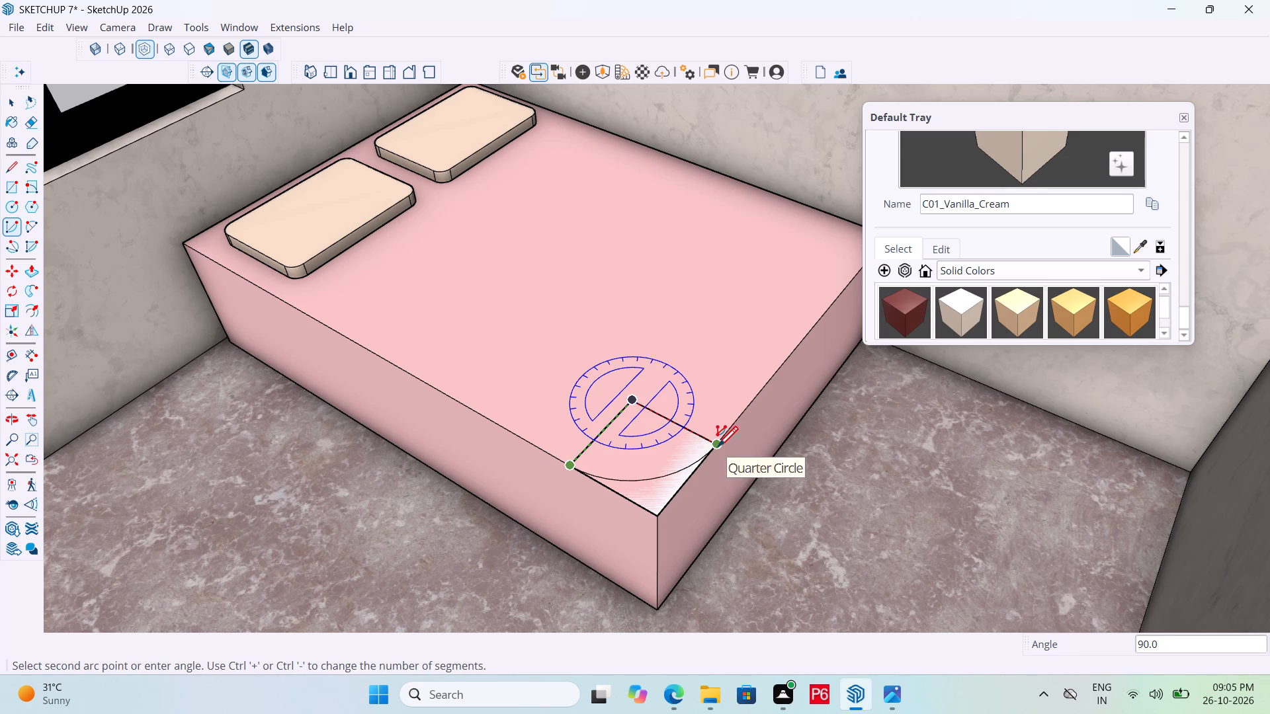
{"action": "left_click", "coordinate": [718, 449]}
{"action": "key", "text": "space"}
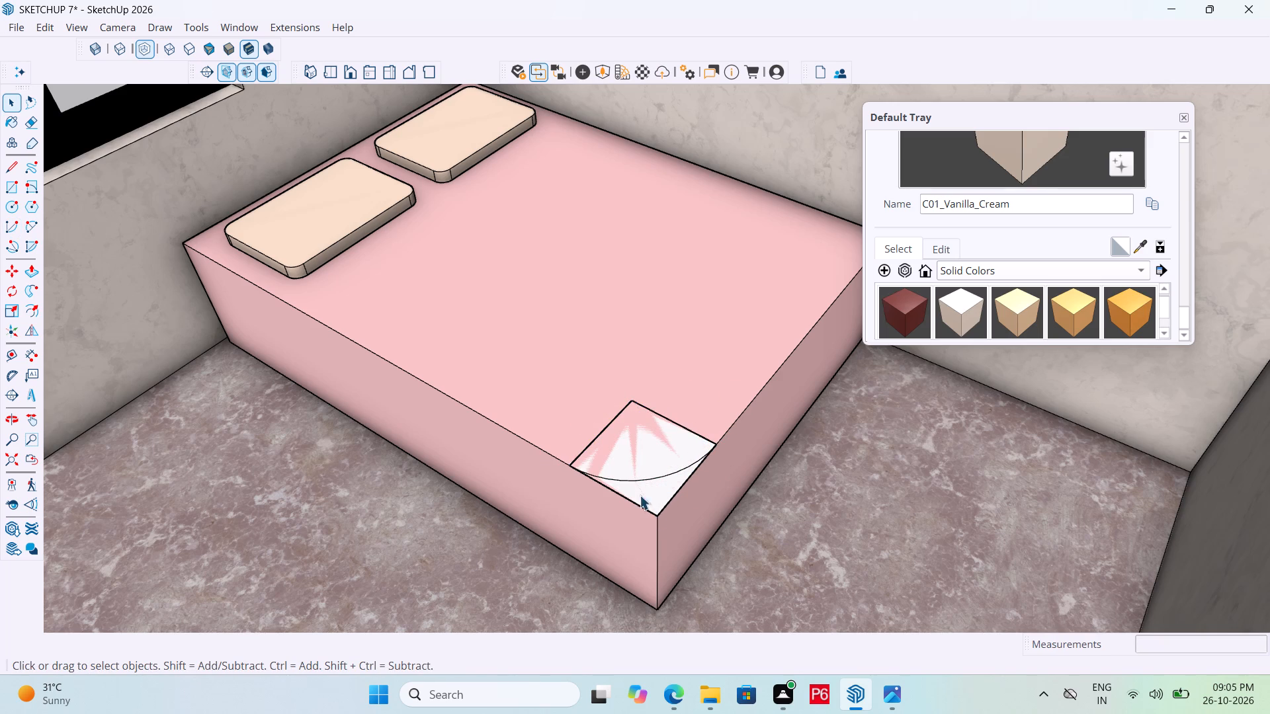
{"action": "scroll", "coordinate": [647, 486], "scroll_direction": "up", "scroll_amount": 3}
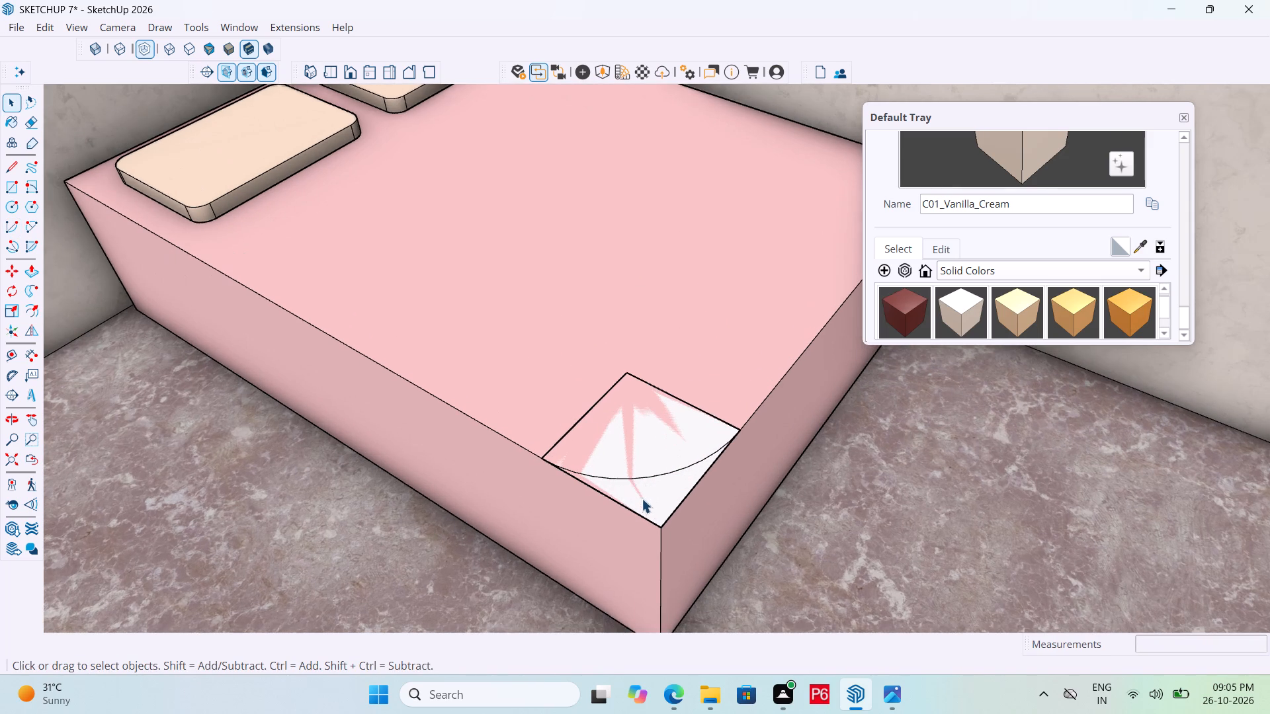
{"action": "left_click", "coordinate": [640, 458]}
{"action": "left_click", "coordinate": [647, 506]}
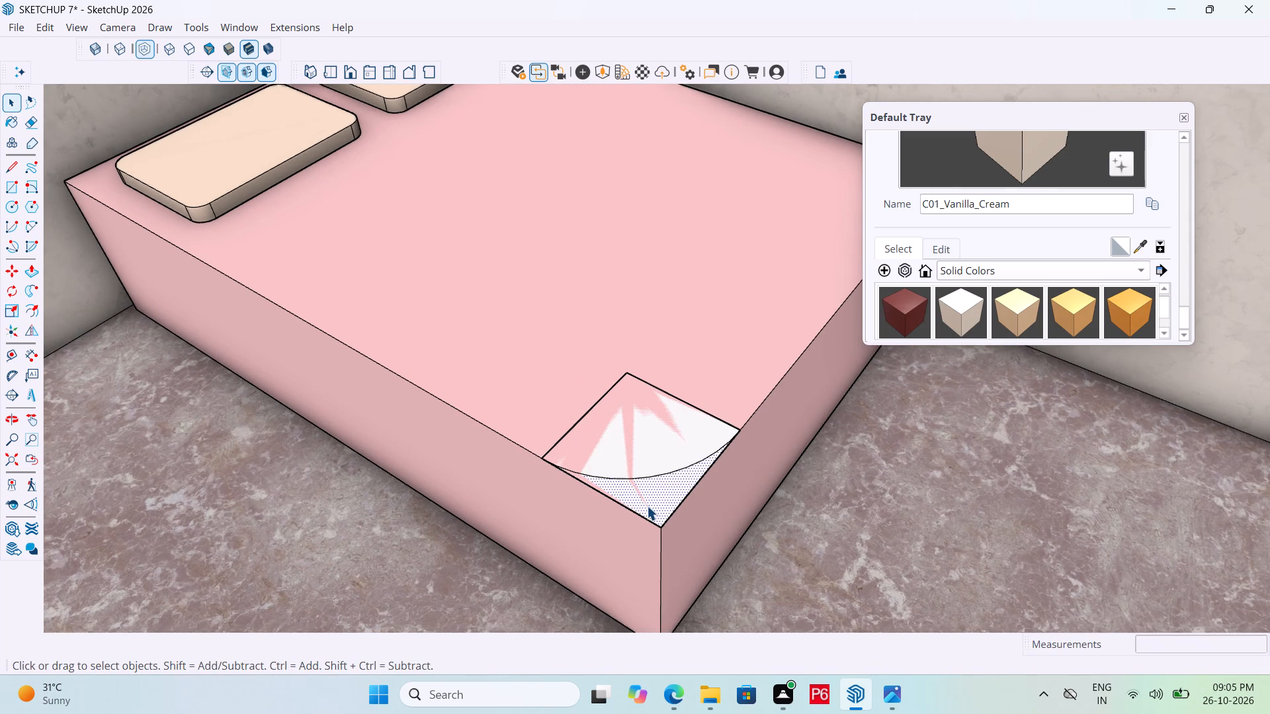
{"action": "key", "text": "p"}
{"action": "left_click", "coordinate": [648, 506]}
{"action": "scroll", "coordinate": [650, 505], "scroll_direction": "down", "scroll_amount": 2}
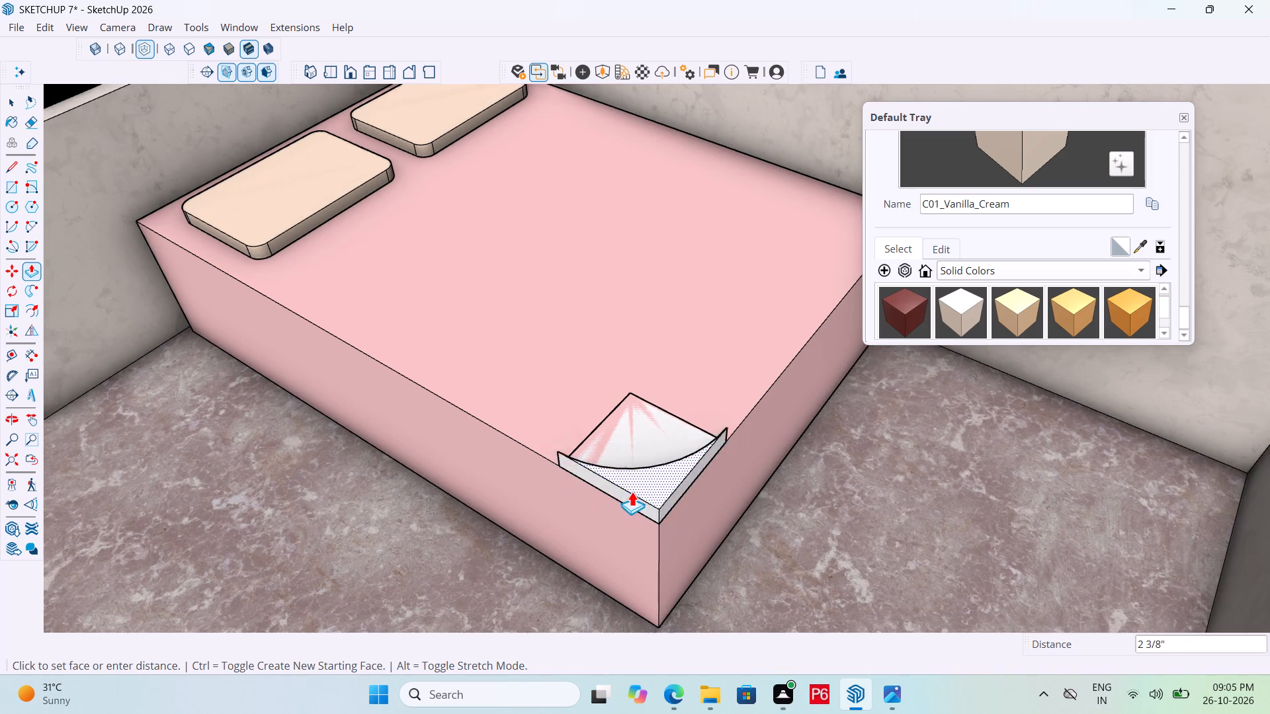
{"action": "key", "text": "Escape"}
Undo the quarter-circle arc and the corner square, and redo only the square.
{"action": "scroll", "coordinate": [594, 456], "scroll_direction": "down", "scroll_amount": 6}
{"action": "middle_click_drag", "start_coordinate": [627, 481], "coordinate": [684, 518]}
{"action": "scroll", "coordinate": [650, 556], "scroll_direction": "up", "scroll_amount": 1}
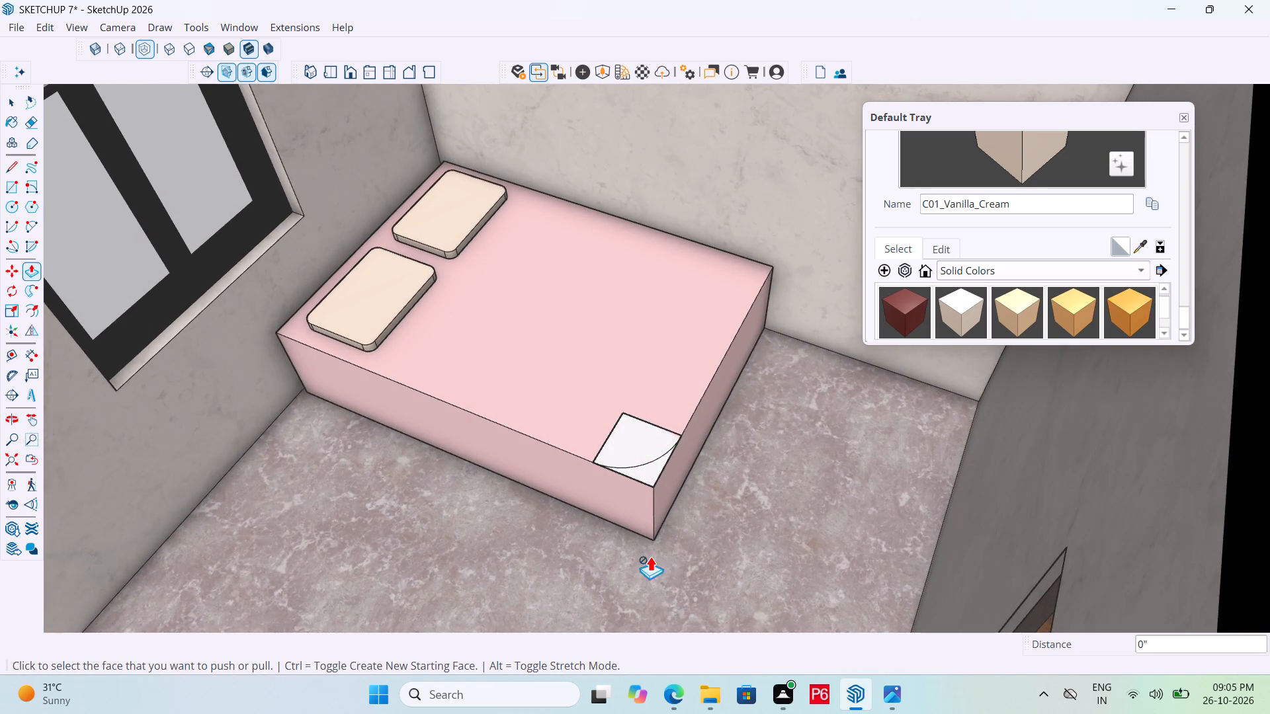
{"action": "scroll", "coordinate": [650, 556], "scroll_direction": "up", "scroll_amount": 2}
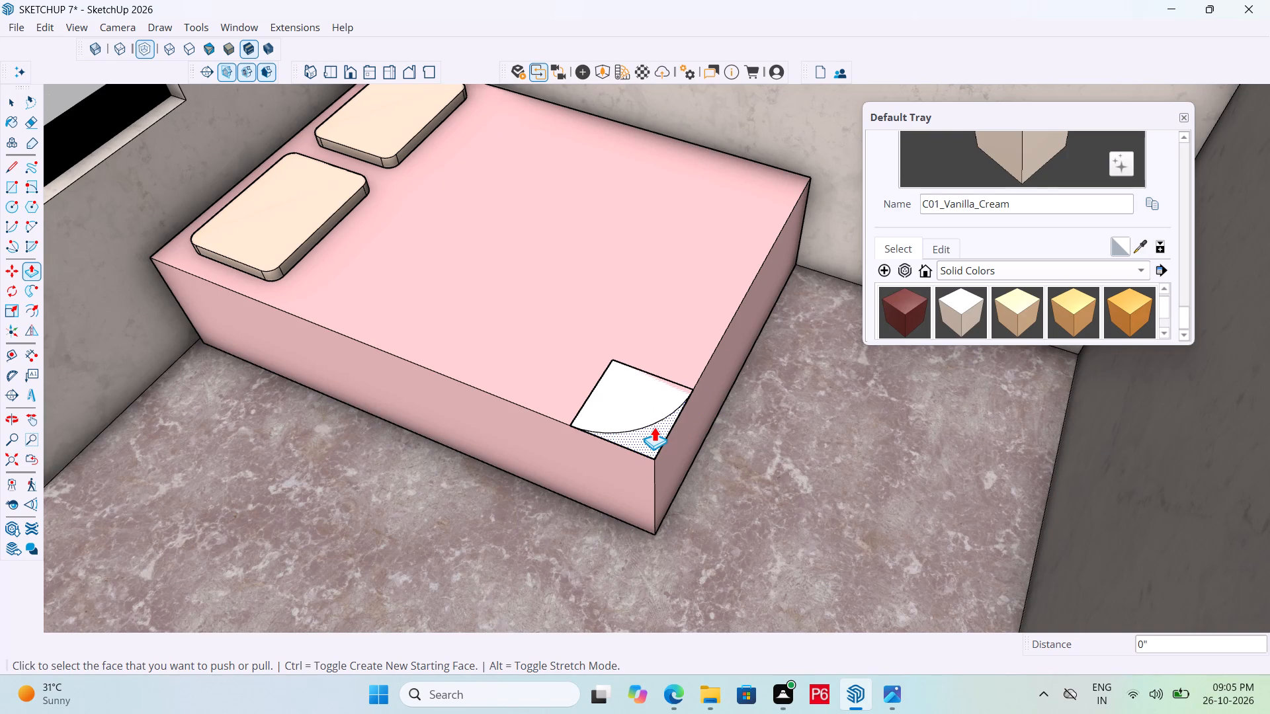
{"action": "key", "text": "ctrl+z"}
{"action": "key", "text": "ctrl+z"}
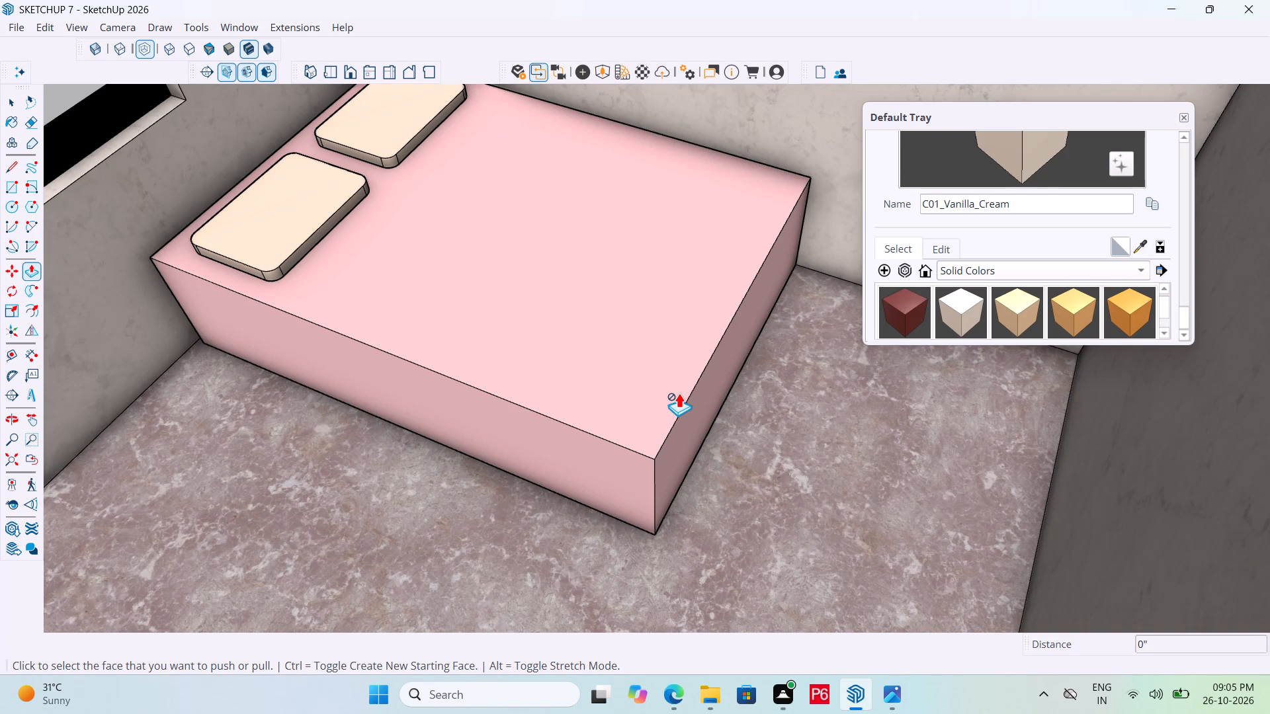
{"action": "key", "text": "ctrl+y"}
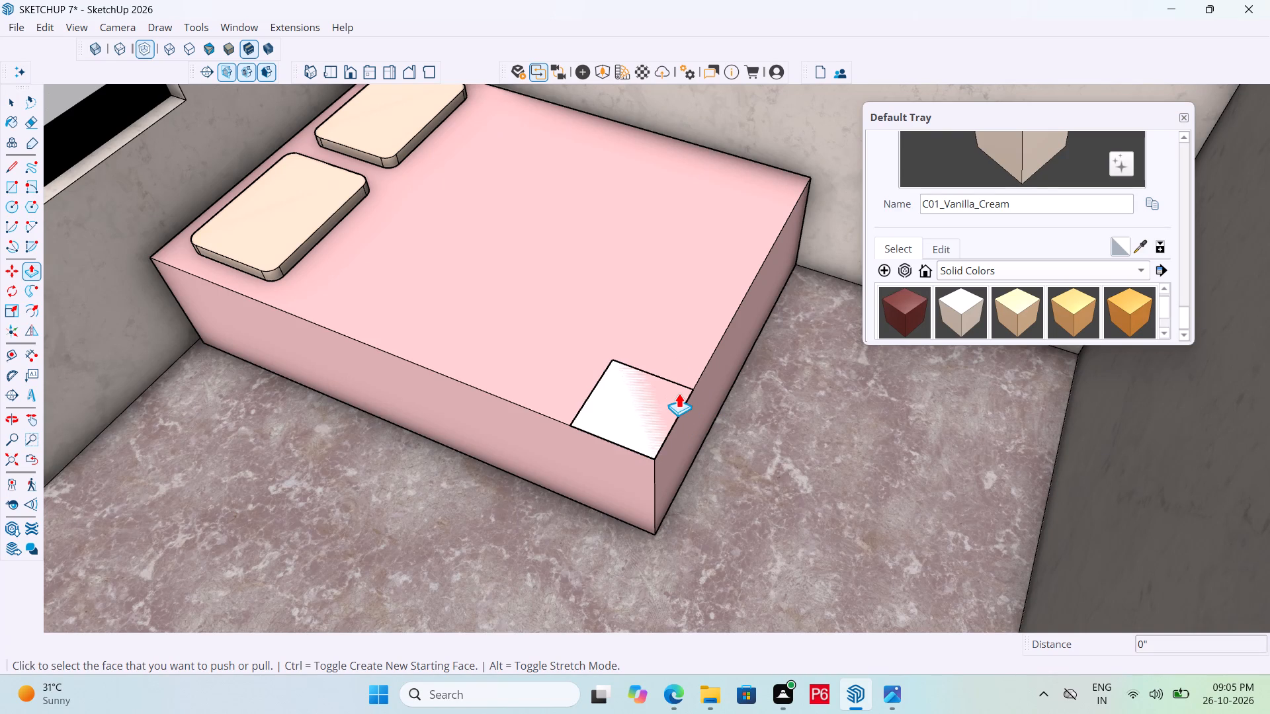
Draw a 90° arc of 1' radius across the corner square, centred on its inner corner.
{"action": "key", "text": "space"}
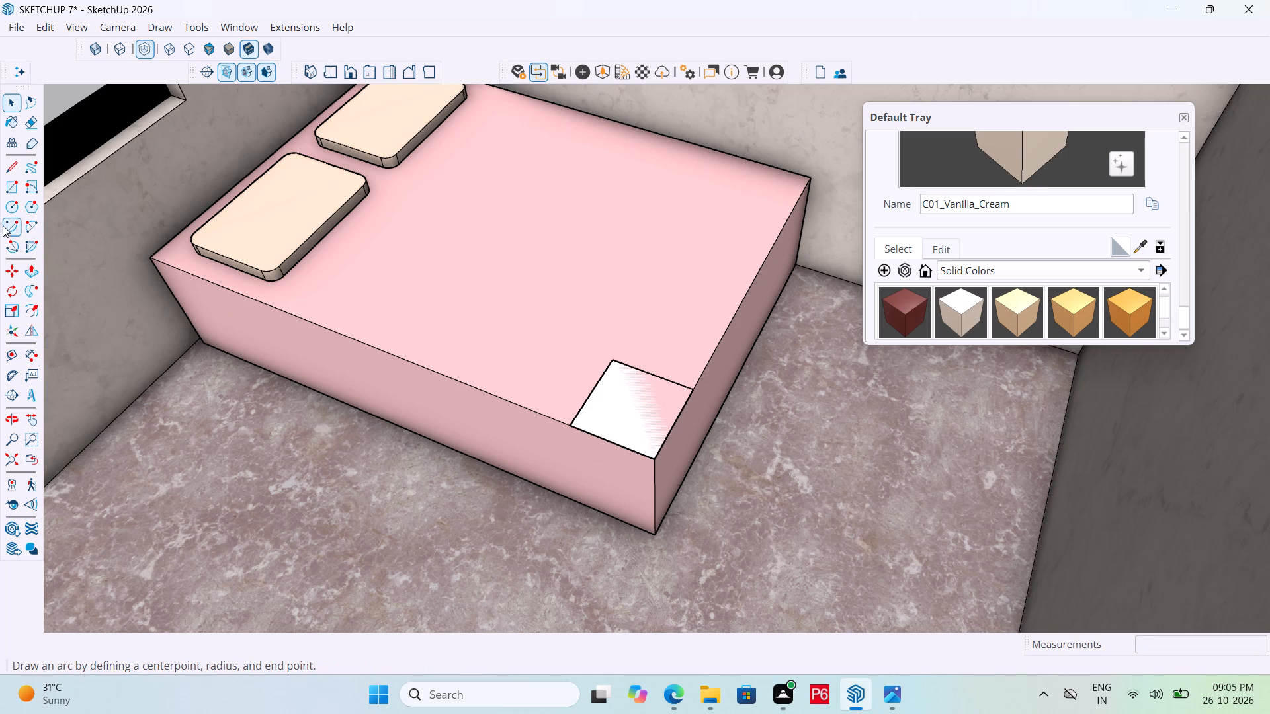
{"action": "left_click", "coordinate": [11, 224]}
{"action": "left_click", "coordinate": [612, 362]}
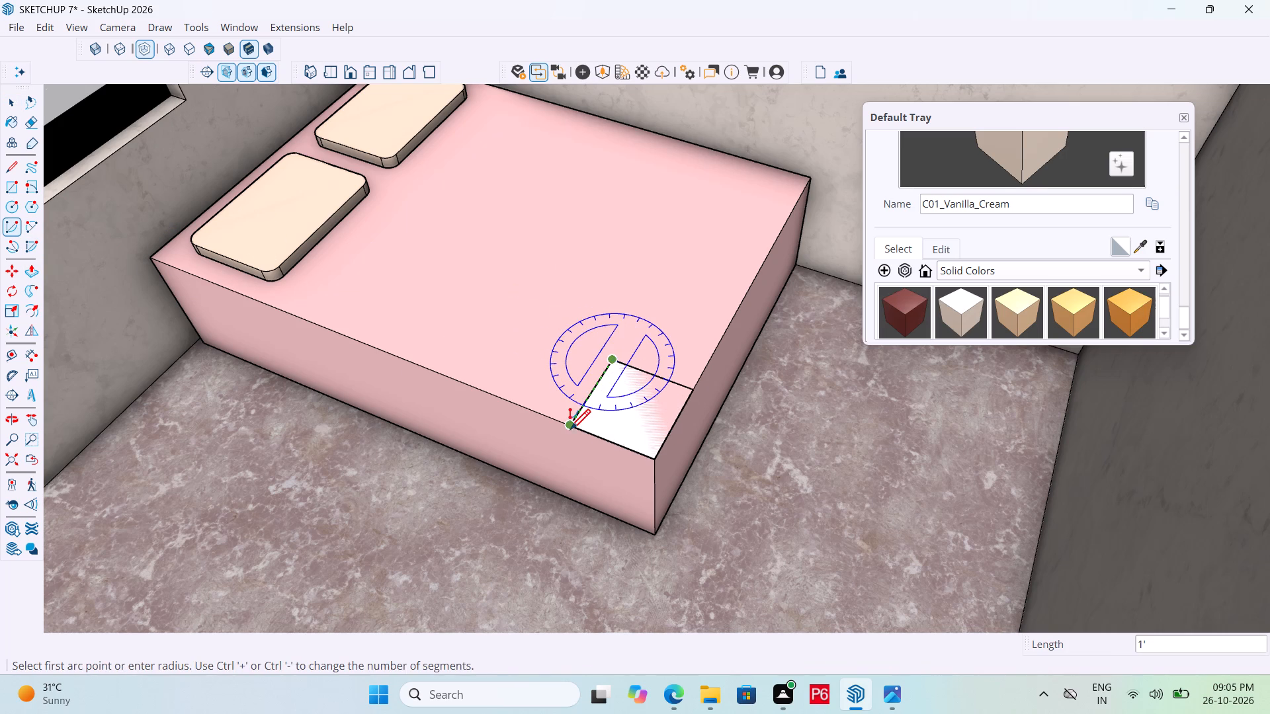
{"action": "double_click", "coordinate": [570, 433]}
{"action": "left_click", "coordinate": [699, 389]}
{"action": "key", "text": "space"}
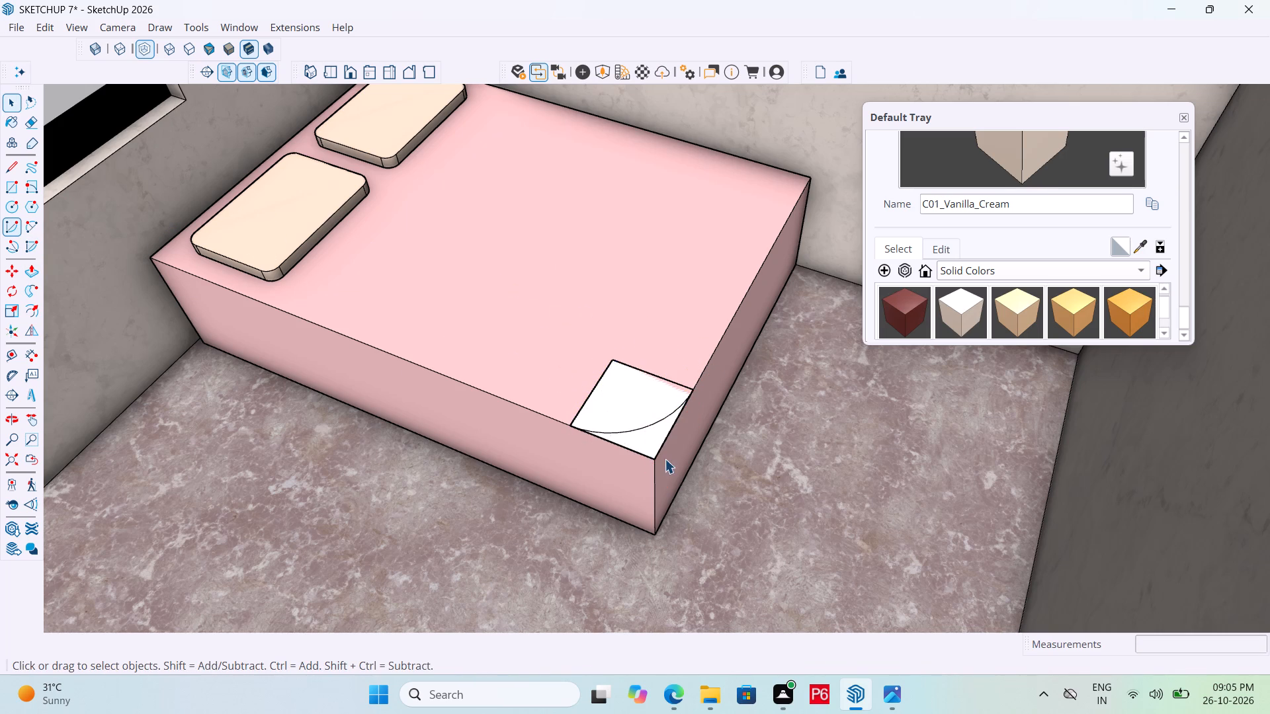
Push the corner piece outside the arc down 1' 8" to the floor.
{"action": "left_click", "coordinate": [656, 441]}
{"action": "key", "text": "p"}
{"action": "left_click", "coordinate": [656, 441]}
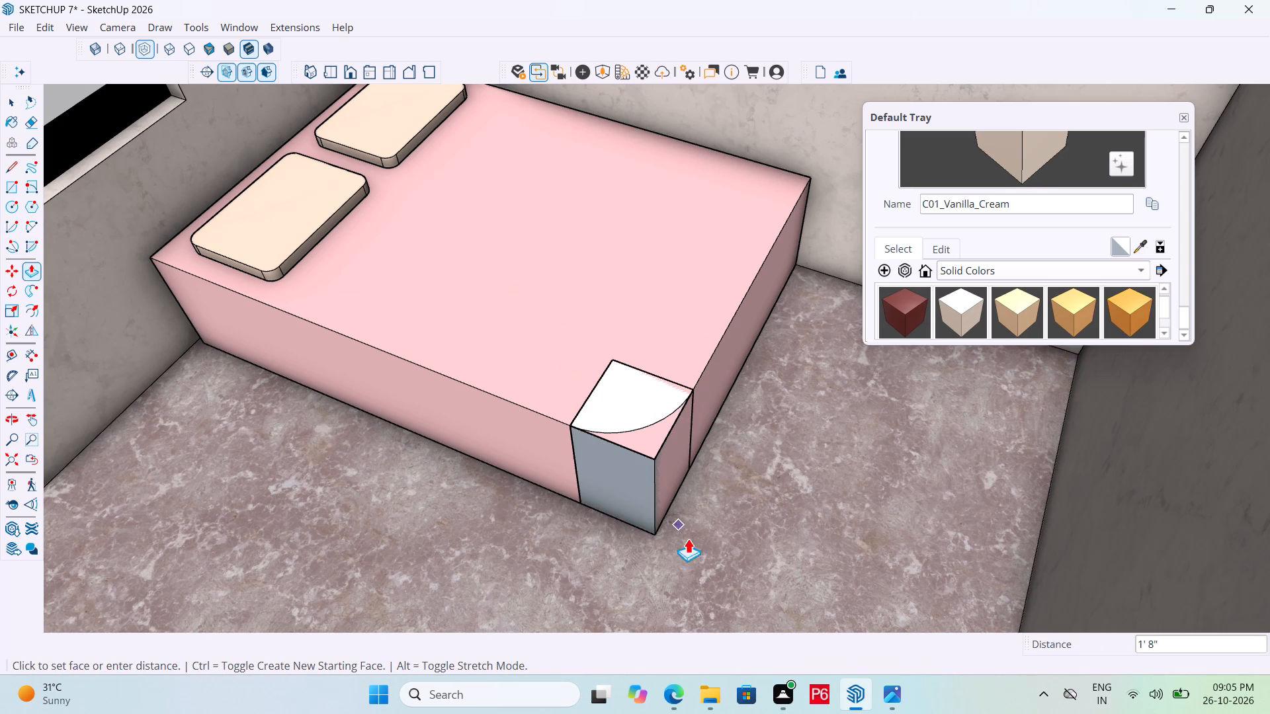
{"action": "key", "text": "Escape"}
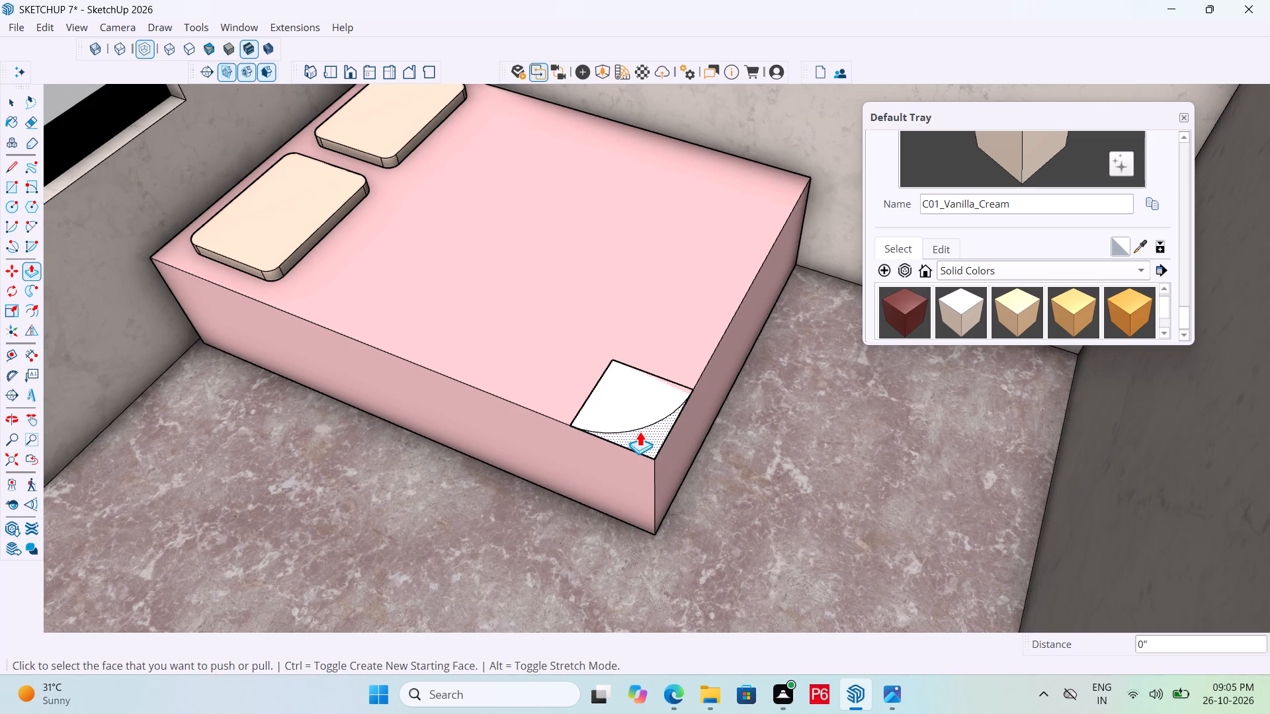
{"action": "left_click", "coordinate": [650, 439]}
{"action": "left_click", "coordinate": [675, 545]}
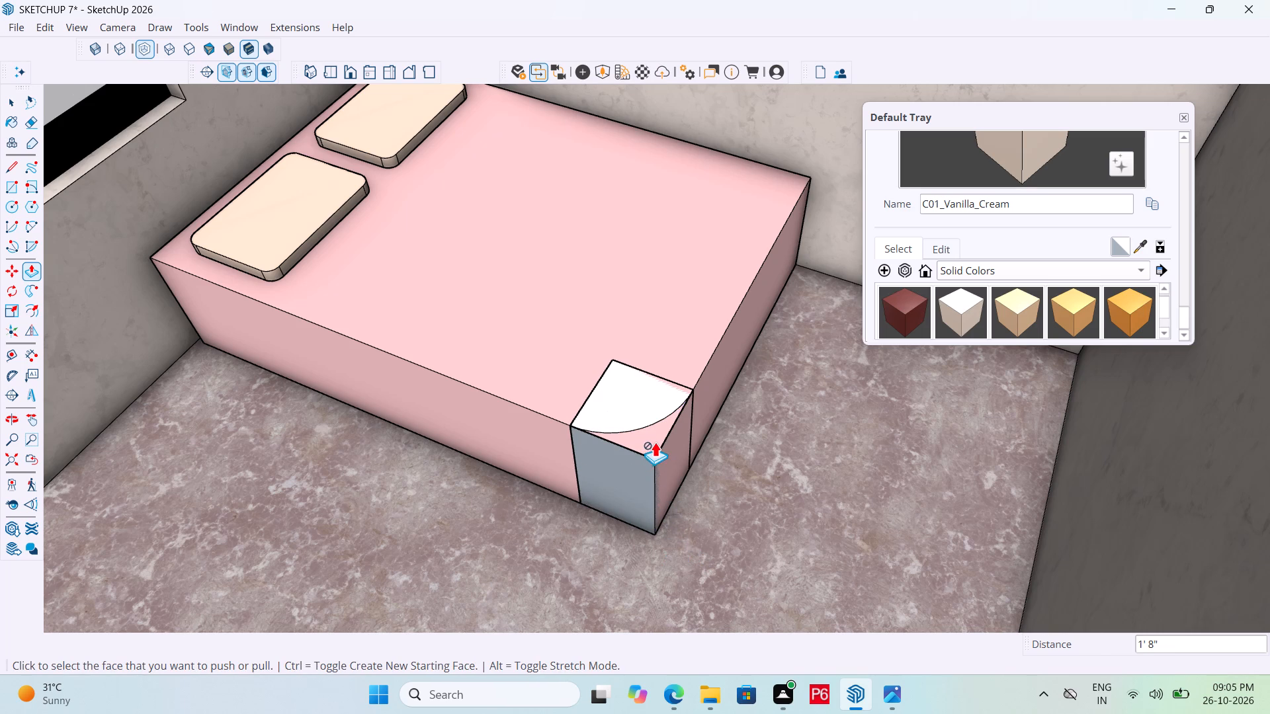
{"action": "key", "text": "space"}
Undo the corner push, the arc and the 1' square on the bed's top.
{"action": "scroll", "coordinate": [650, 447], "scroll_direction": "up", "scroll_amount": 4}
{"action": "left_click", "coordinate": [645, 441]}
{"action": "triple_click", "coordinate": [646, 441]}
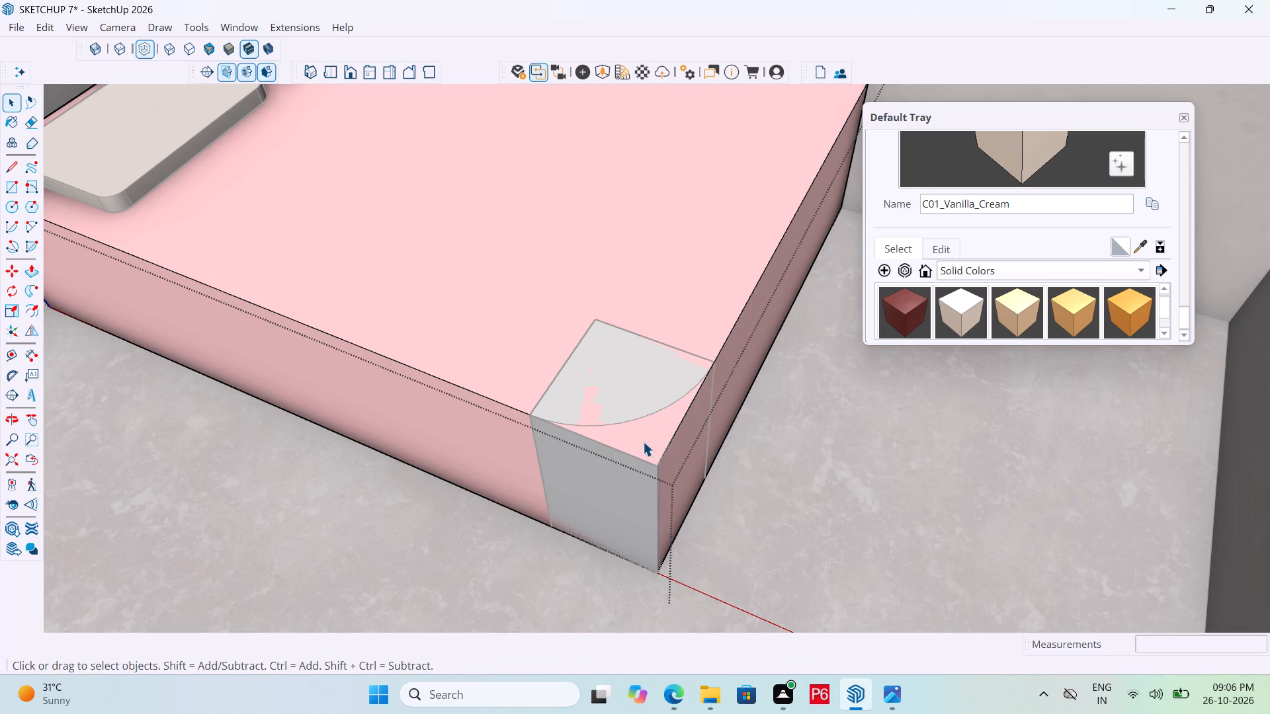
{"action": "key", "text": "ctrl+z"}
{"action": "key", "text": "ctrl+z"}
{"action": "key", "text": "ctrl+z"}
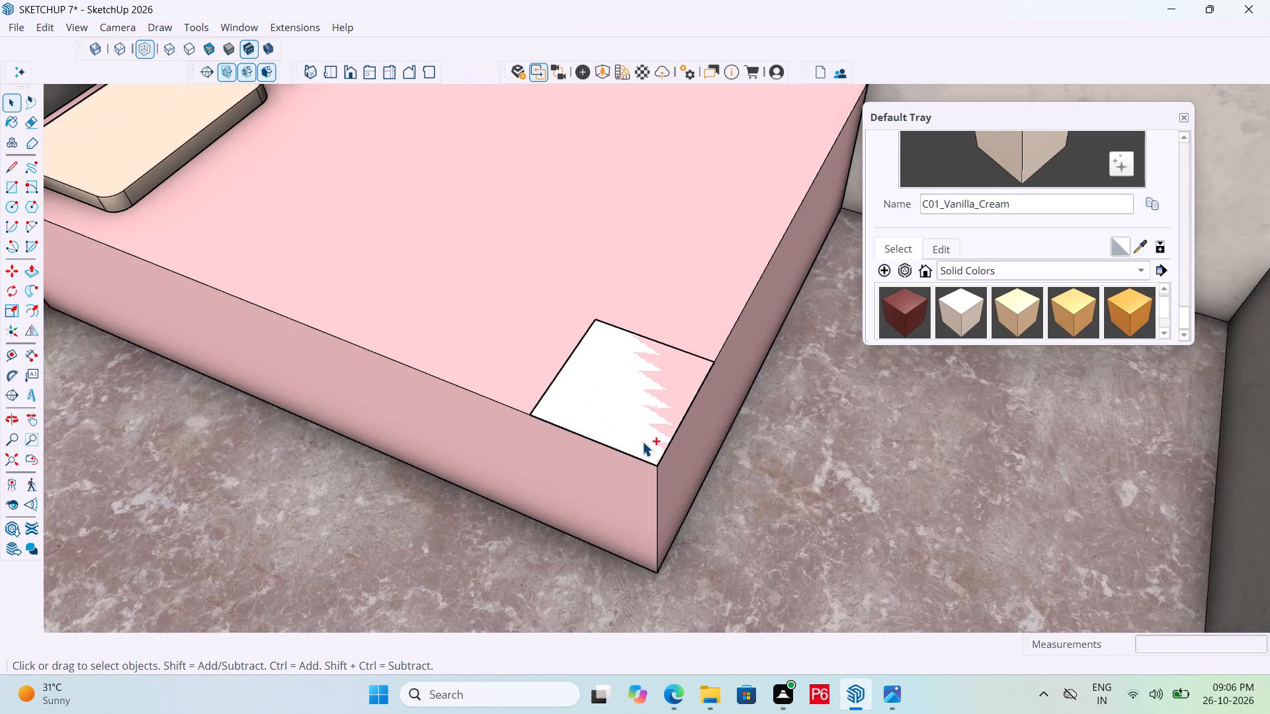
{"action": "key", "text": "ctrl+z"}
Open the bed group for editing and draw a 1' by 1' square on its top face from the free foot corner.
{"action": "left_click", "coordinate": [632, 438]}
{"action": "double_click", "coordinate": [632, 438]}
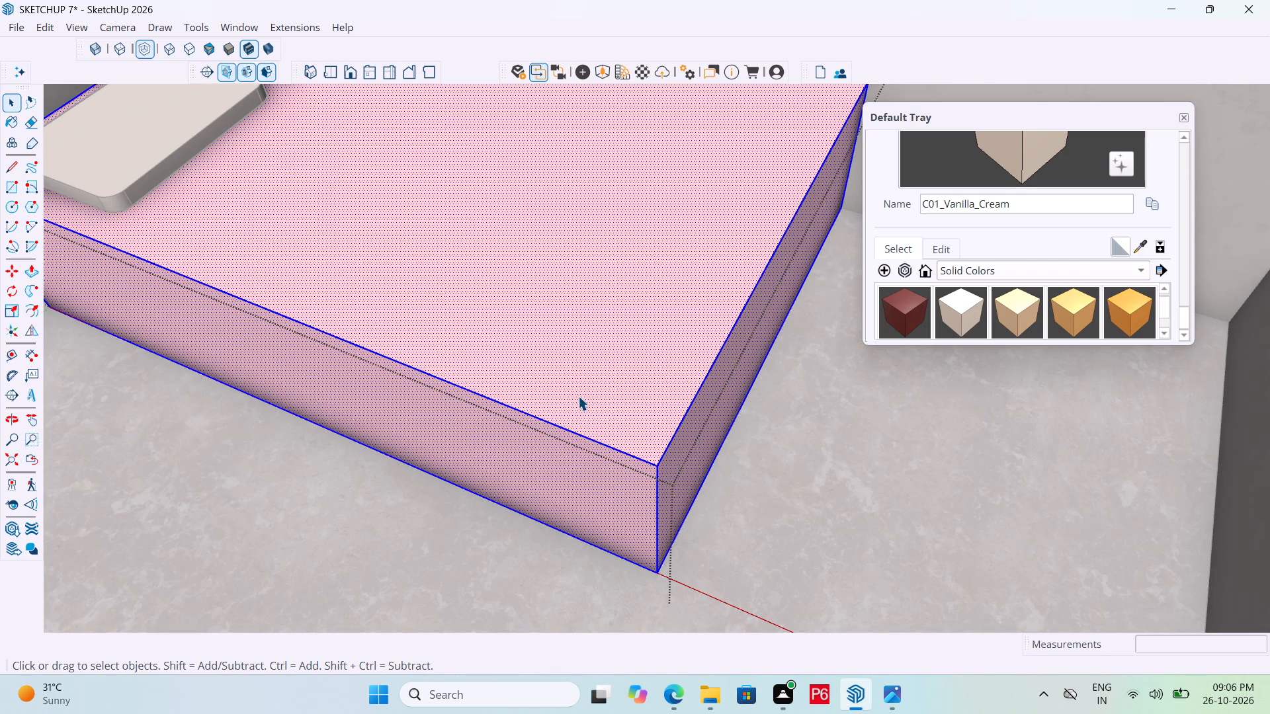
{"action": "left_click", "coordinate": [578, 396]}
{"action": "left_click", "coordinate": [10, 189]}
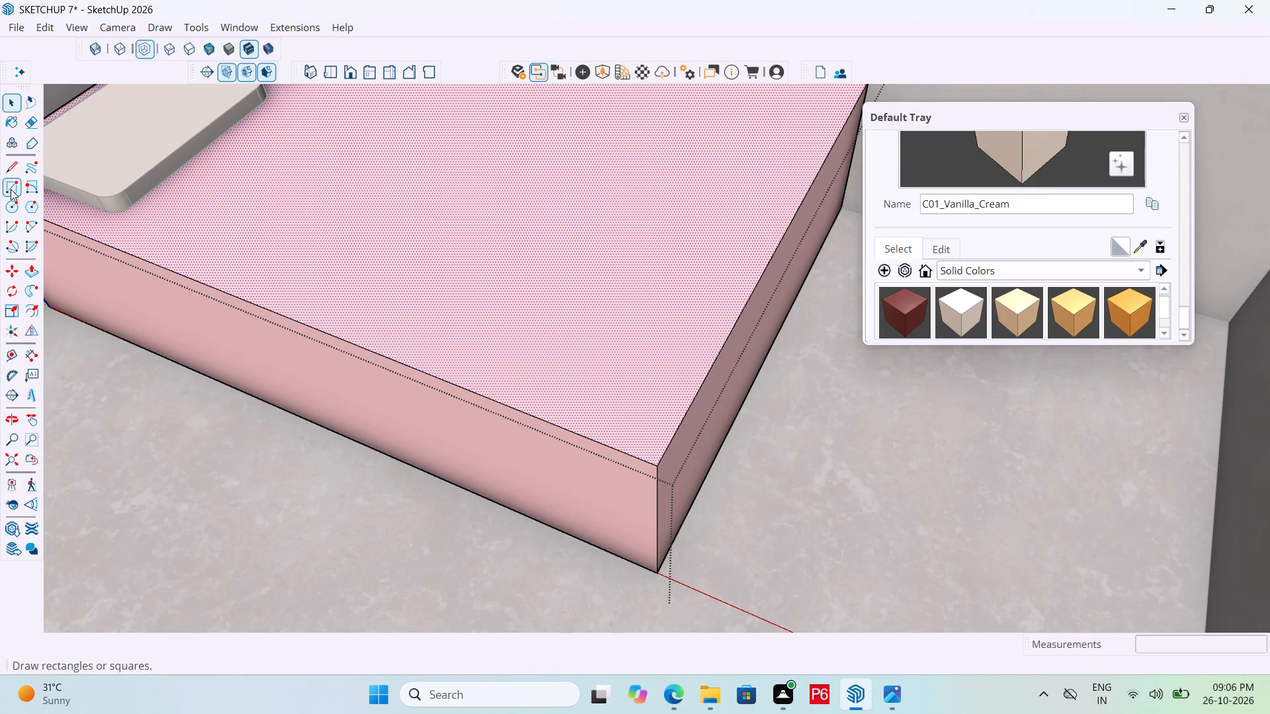
{"action": "double_click", "coordinate": [655, 460]}
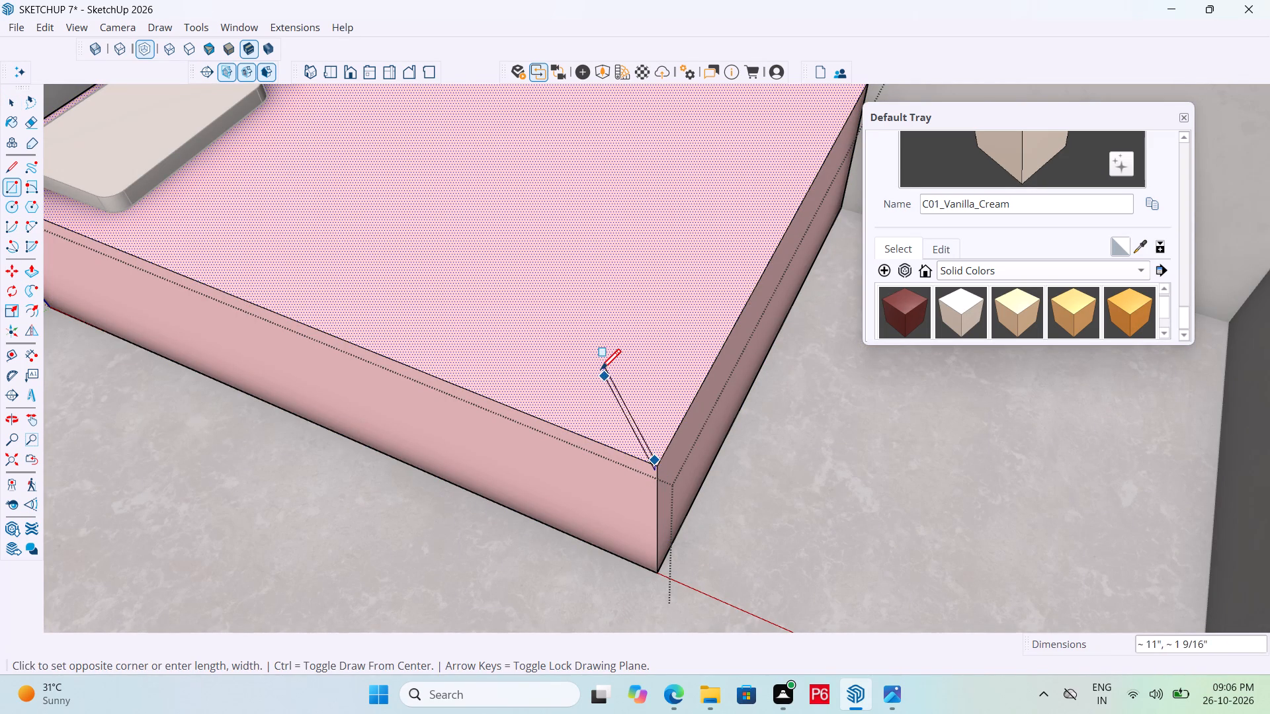
{"action": "key", "text": "Escape"}
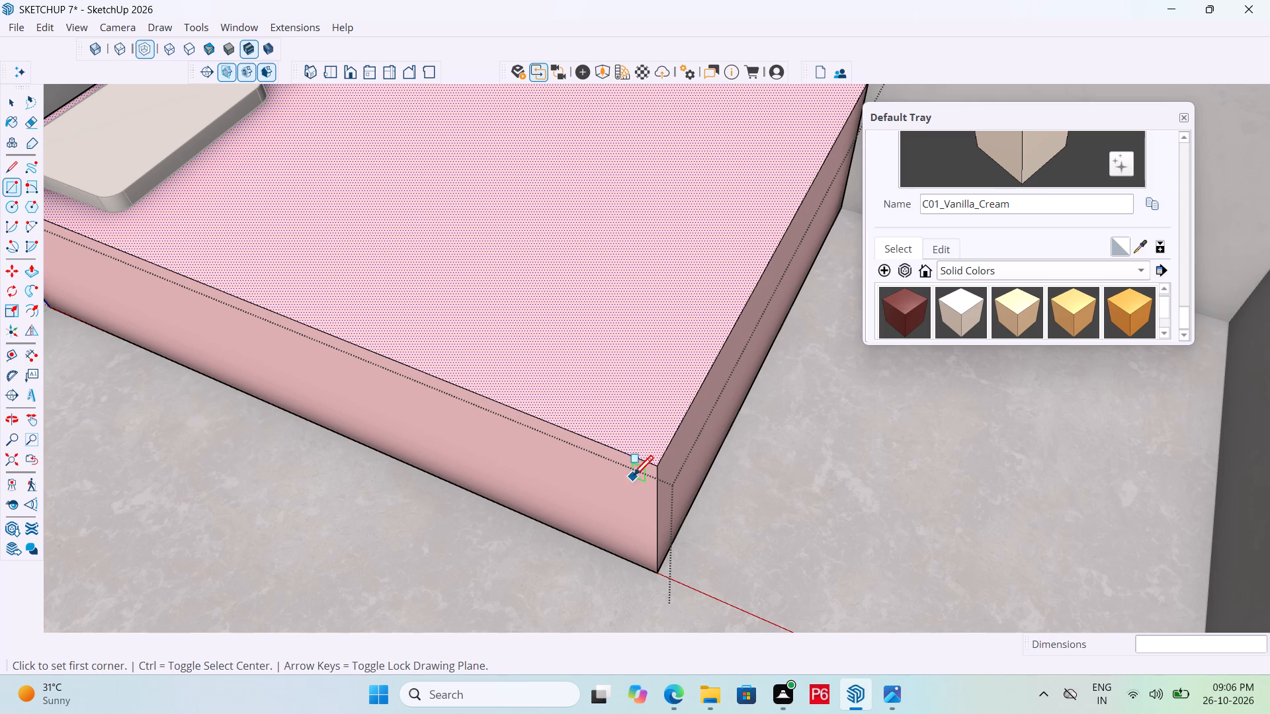
{"action": "left_click", "coordinate": [657, 466]}
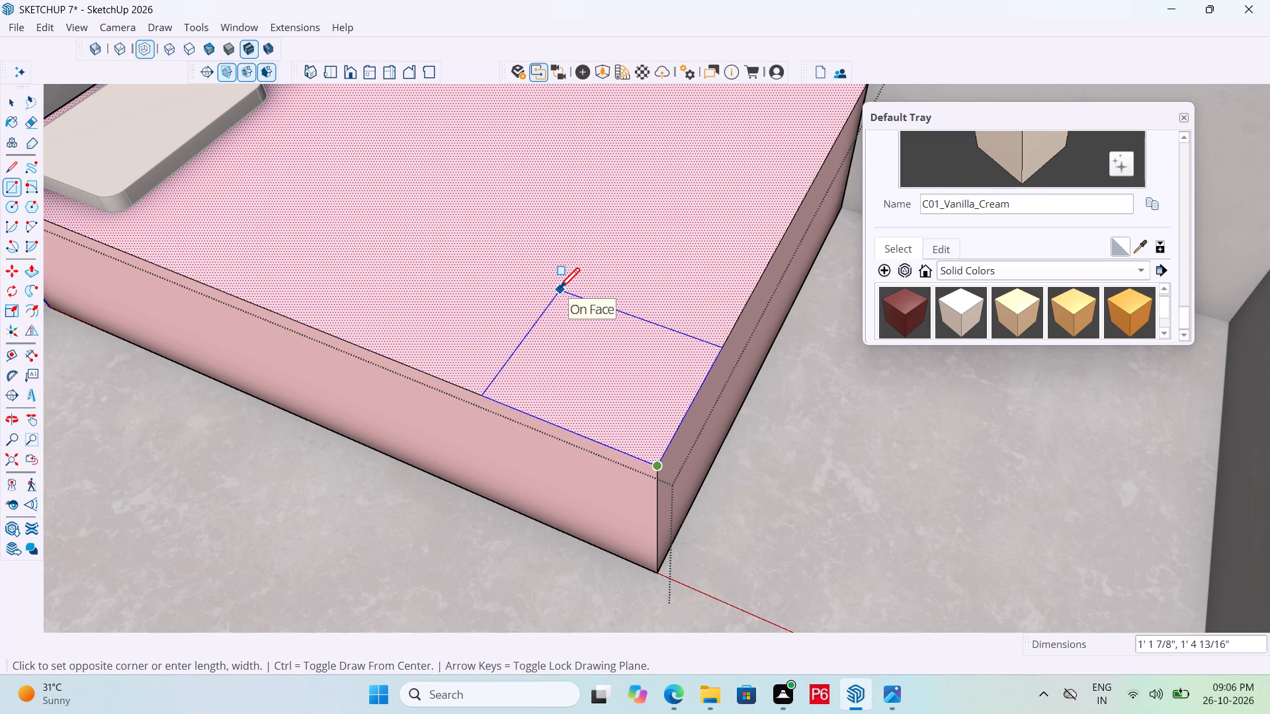
{"action": "type", "text": "1',1'"}
{"action": "key", "text": "Return"}
{"action": "scroll", "coordinate": [562, 338], "scroll_direction": "down", "scroll_amount": 1}
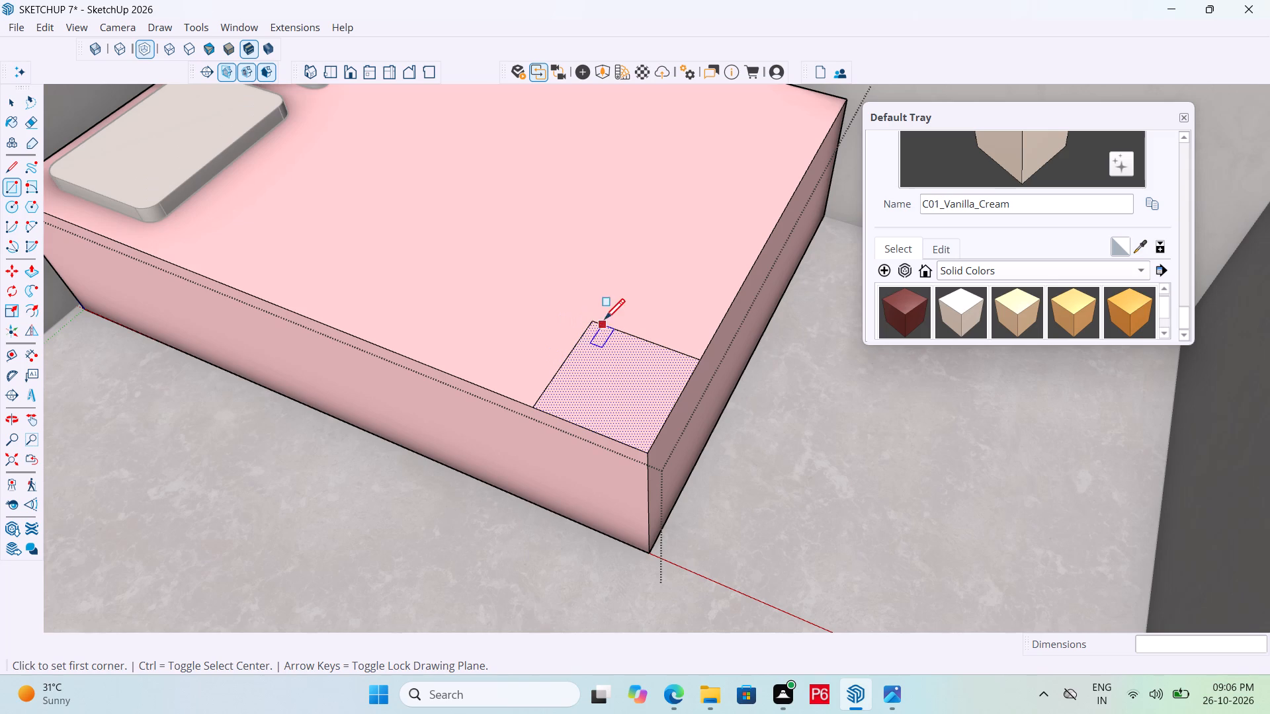
Draw a quarter-circle arc across the square, centred on its inner corner and ending at its two neighbouring corners.
{"action": "left_click", "coordinate": [12, 225]}
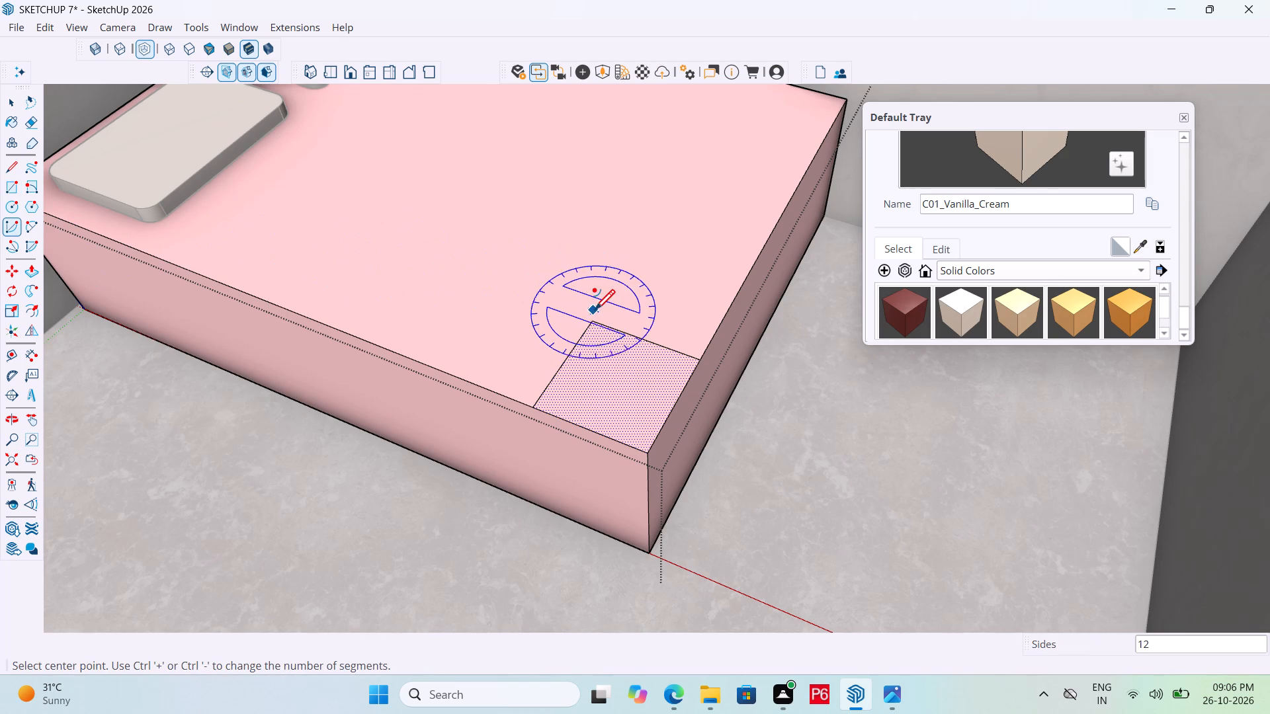
{"action": "left_click", "coordinate": [596, 319]}
{"action": "left_click_drag", "start_coordinate": [534, 409], "coordinate": [543, 409]}
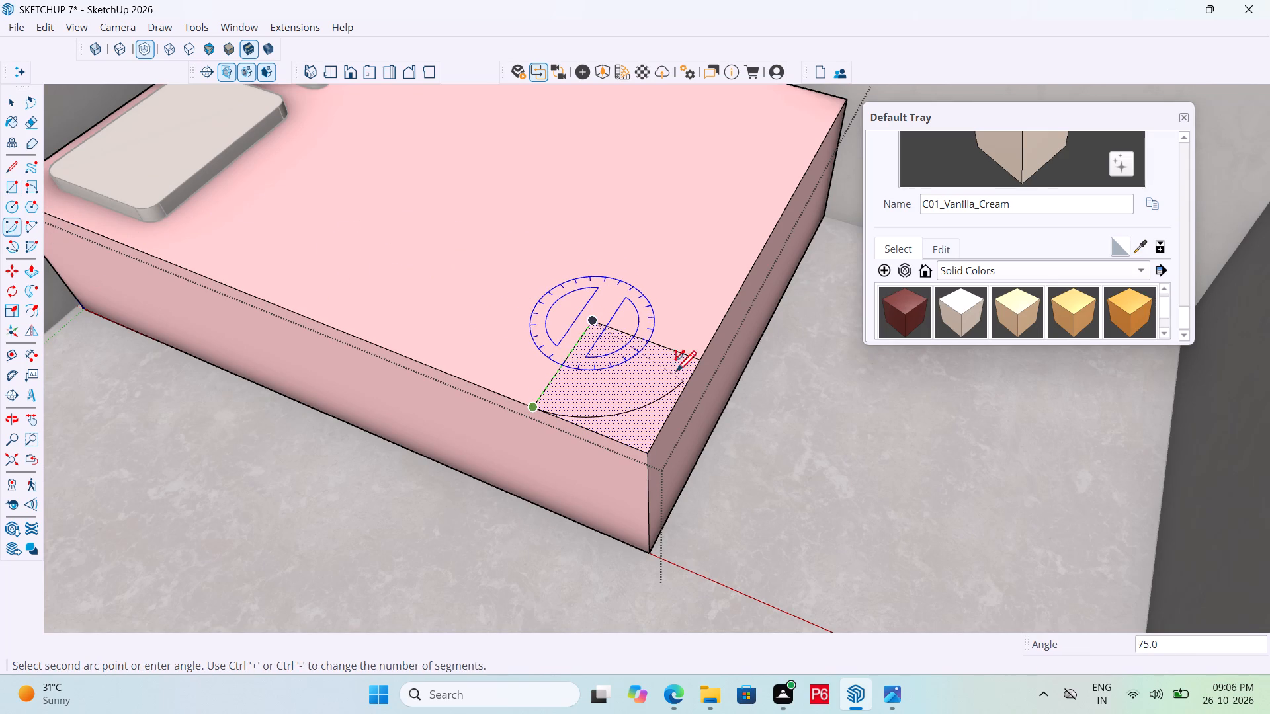
{"action": "left_click", "coordinate": [701, 364]}
{"action": "key", "text": "space"}
Push the corner piece outside the arc down through the bed's full height to round the free foot corner.
{"action": "key", "text": "p"}
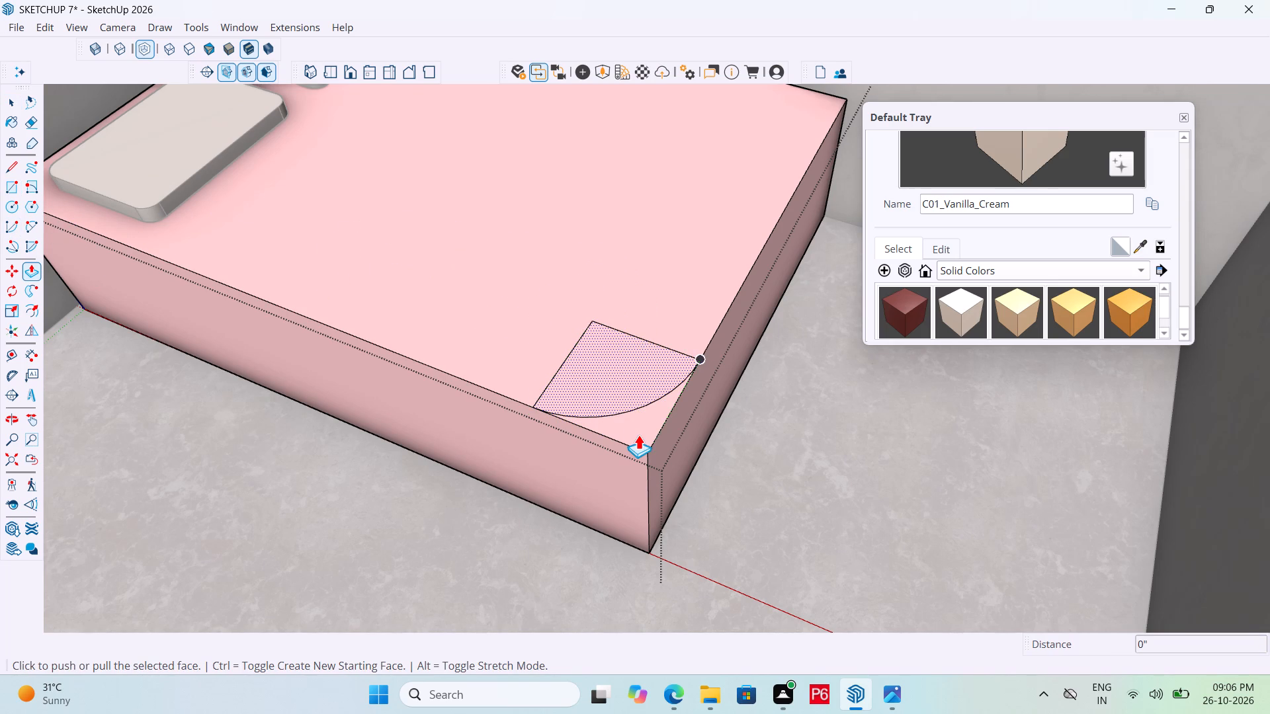
{"action": "key", "text": "space"}
{"action": "left_click", "coordinate": [631, 429]}
{"action": "key", "text": "bracketleft"}
{"action": "key", "text": "p"}
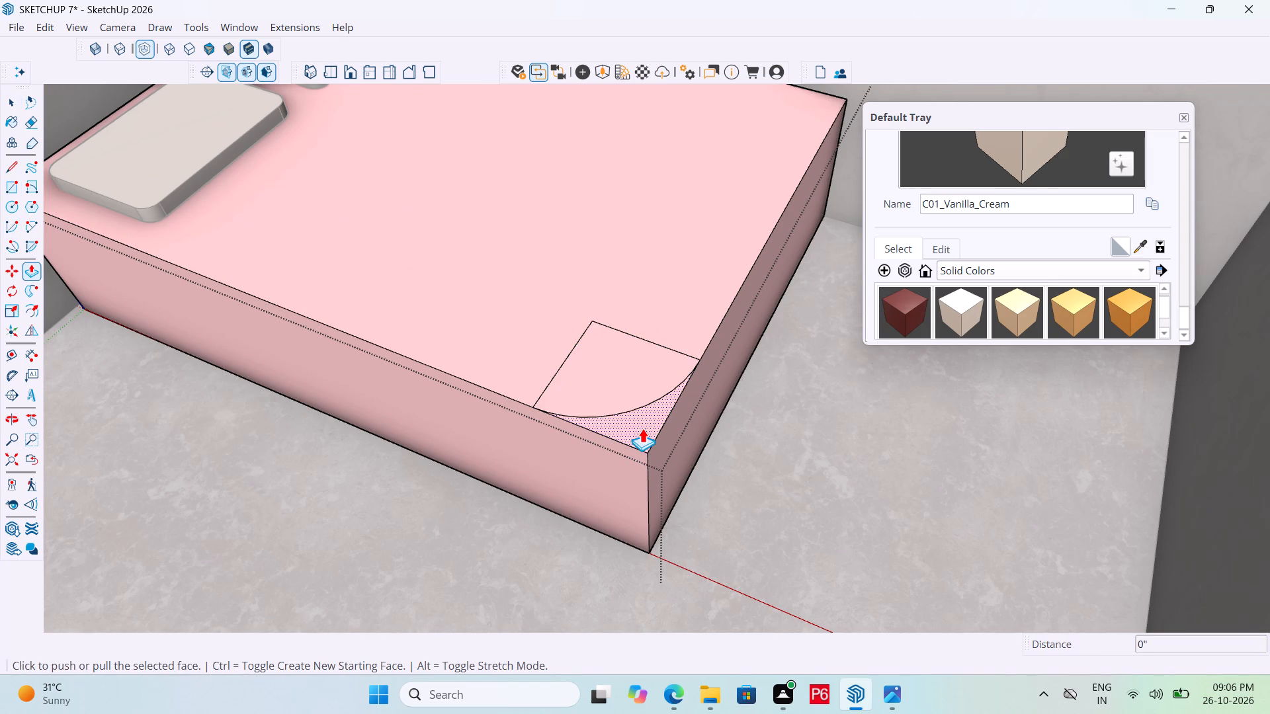
{"action": "left_click", "coordinate": [642, 428]}
{"action": "left_click", "coordinate": [718, 551]}
{"action": "scroll", "coordinate": [525, 465], "scroll_direction": "down", "scroll_amount": 4}
{"action": "middle_click_drag", "start_coordinate": [669, 447], "coordinate": [634, 489]}
Erase the square's two leftover inner edges on the bed's top at the rounded corner.
{"action": "key", "text": "r"}
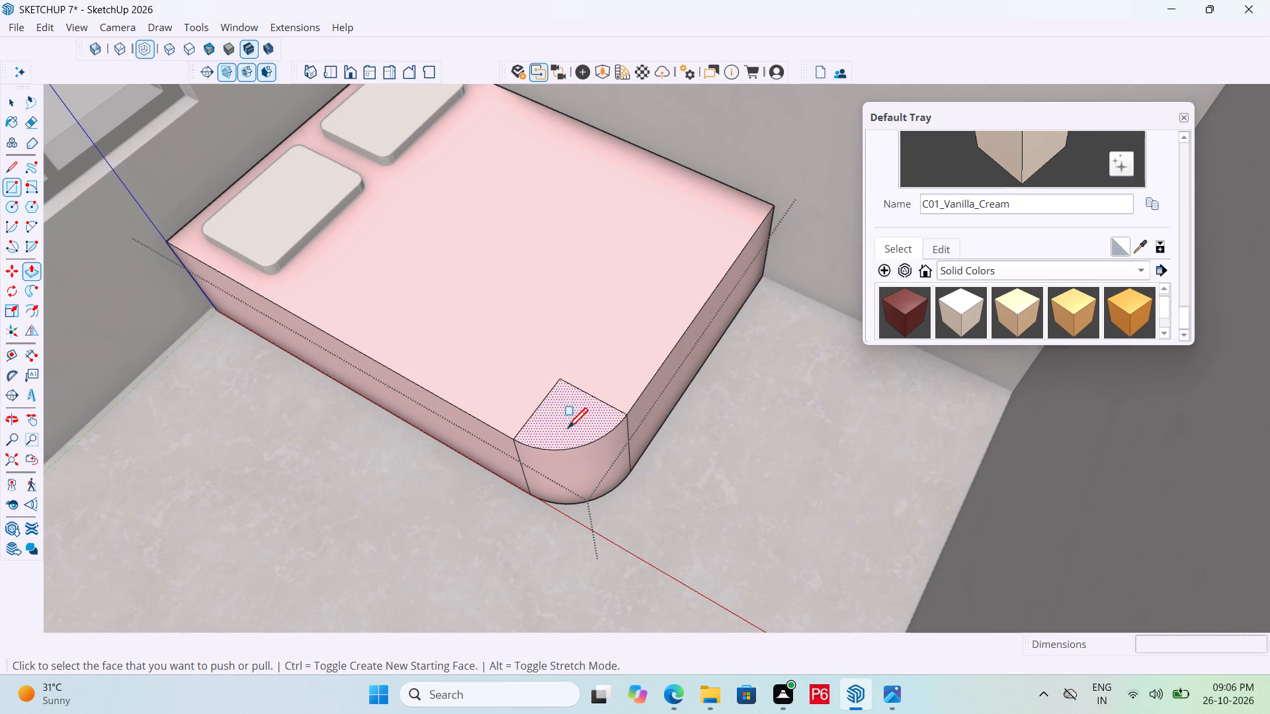
{"action": "left_click_drag", "start_coordinate": [536, 417], "coordinate": [537, 392]}
{"action": "left_click", "coordinate": [537, 392]}
{"action": "key", "text": "e"}
{"action": "left_click_drag", "start_coordinate": [537, 392], "coordinate": [551, 400]}
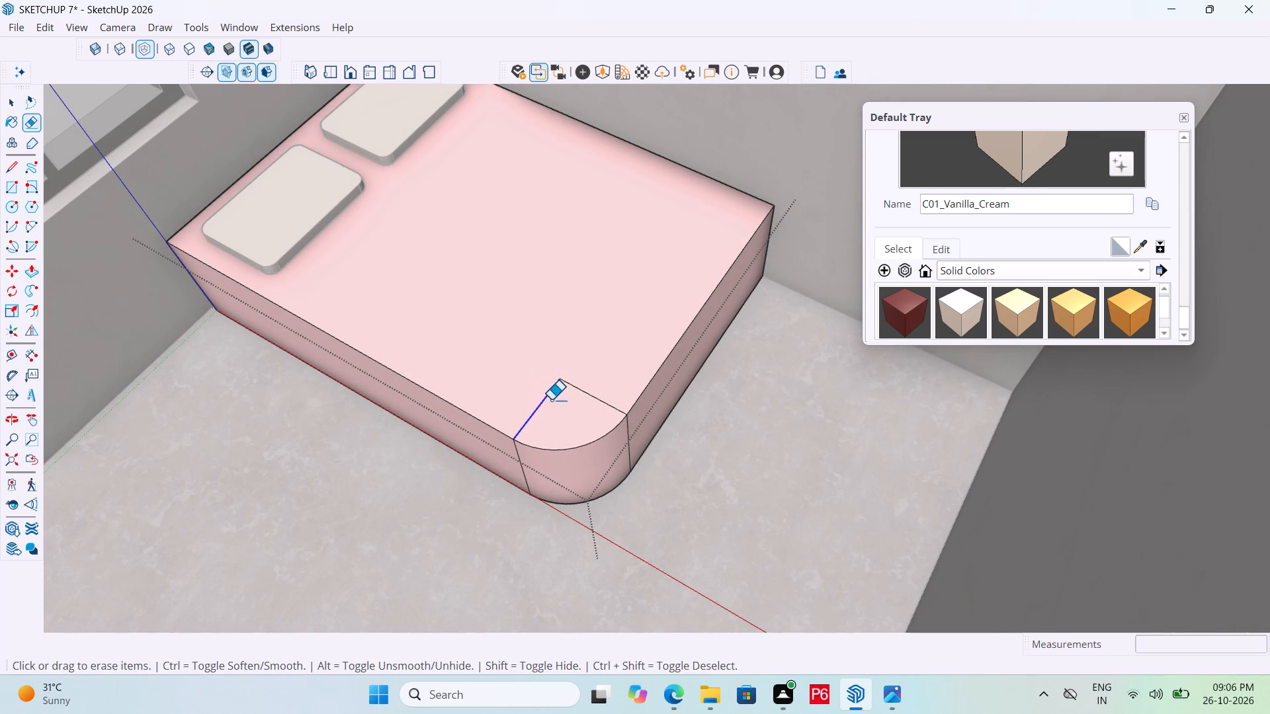
{"action": "left_click_drag", "start_coordinate": [551, 400], "coordinate": [589, 388]}
{"action": "double_click", "coordinate": [591, 387]}
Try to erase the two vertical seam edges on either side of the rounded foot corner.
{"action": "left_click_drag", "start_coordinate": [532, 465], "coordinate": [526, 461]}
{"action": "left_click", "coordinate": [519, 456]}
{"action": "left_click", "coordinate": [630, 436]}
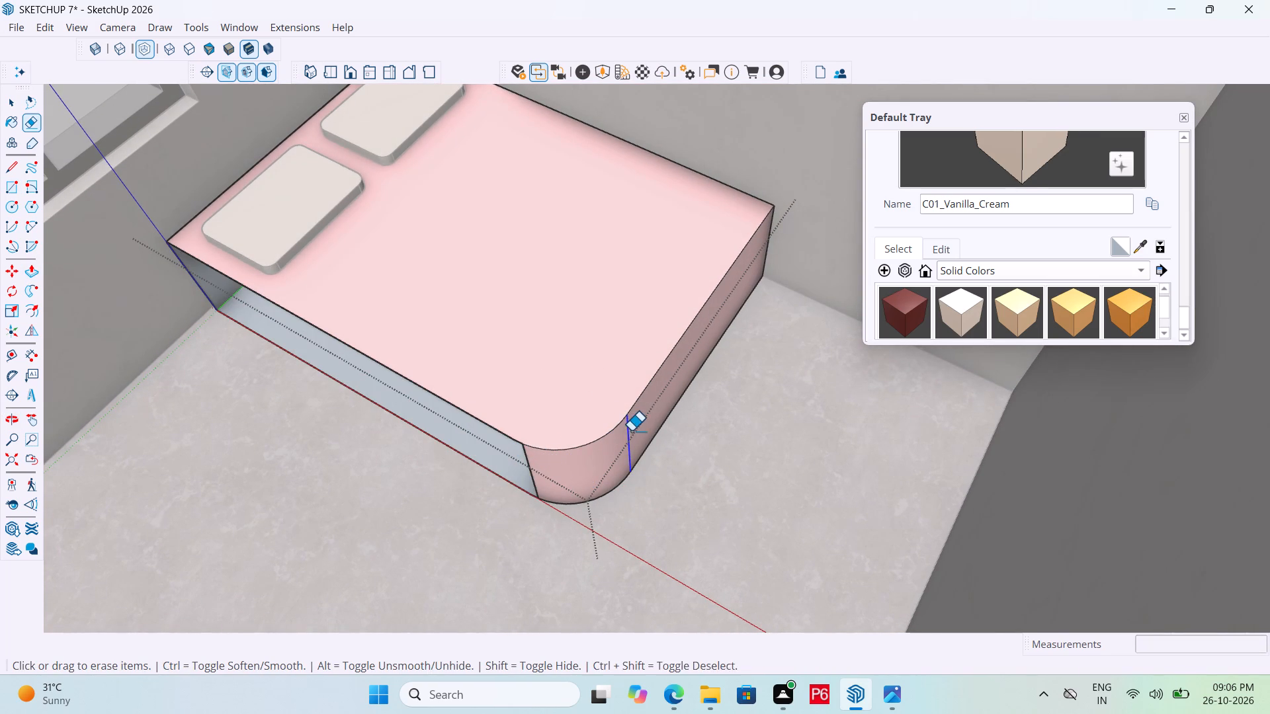
Save the model.
{"action": "key", "text": "ctrl+s"}
{"action": "key", "text": "ctrl+s"}
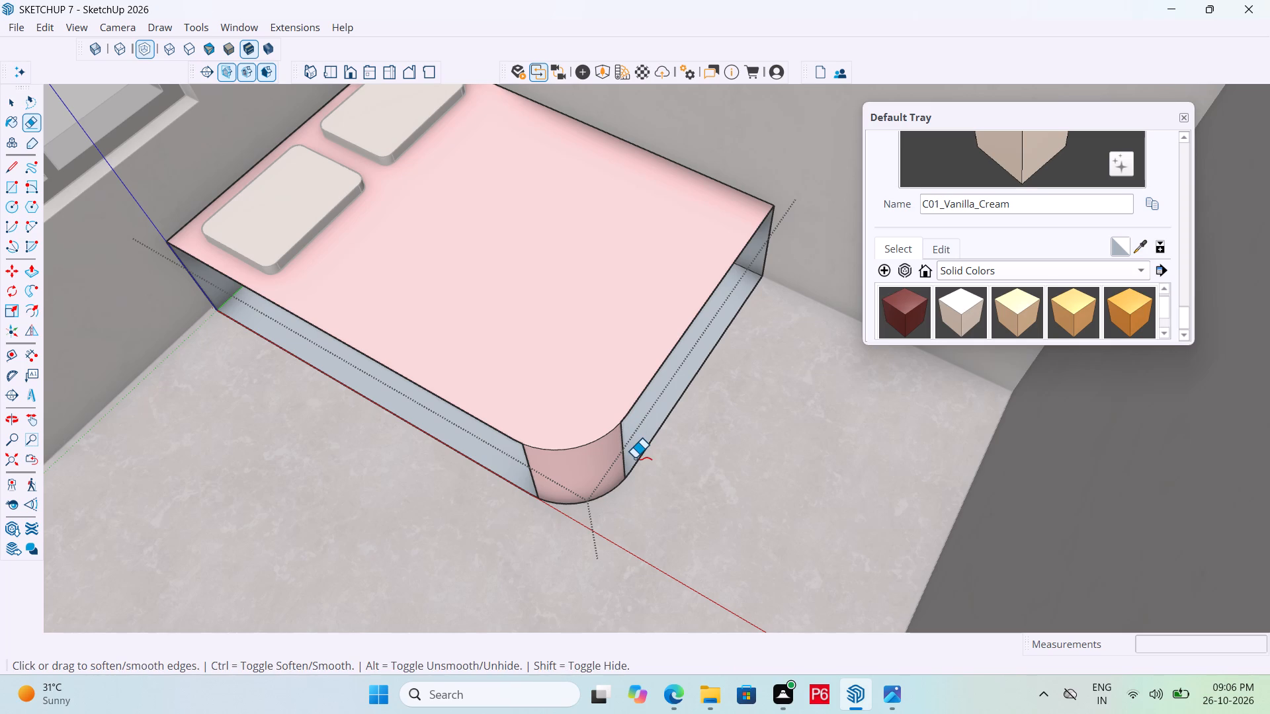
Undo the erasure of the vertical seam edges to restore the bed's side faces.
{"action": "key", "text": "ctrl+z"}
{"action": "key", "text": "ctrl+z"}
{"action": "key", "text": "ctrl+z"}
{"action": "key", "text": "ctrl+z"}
Draw a 1' by 1' square on the bed's top from the other foot corner, against the wall.
{"action": "scroll", "coordinate": [587, 510], "scroll_direction": "down", "scroll_amount": 1}
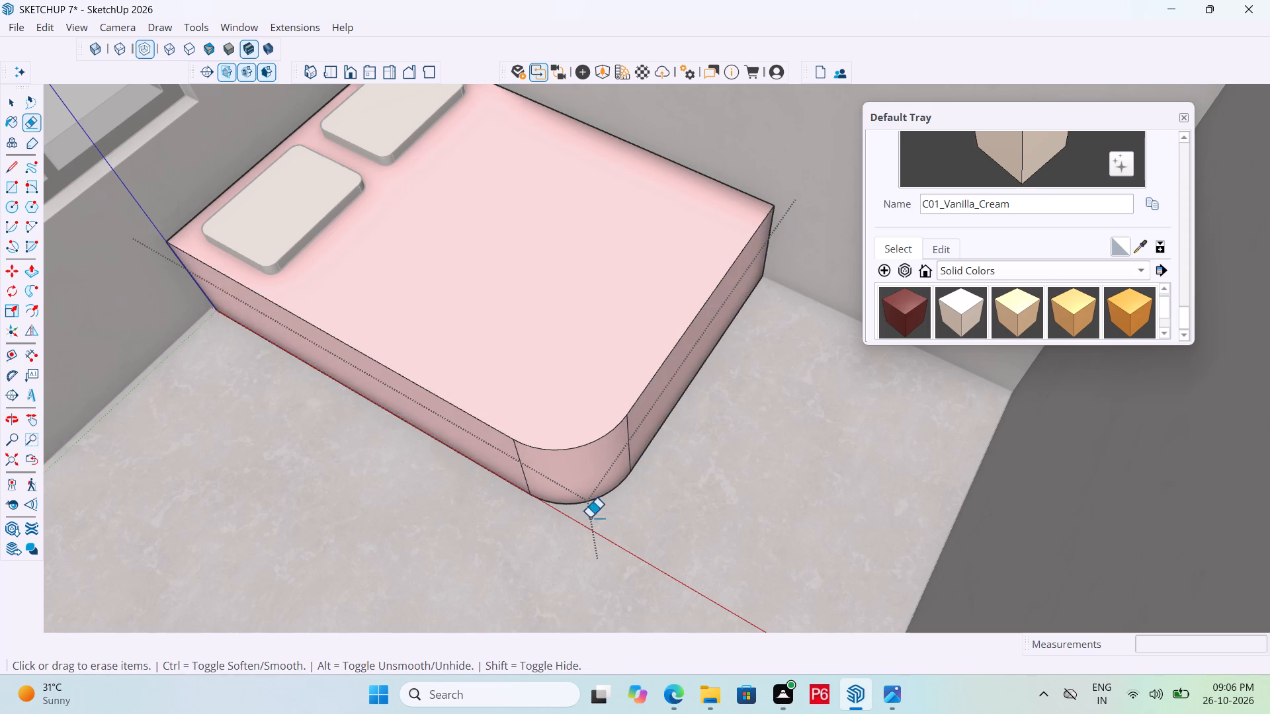
{"action": "scroll", "coordinate": [589, 518], "scroll_direction": "down", "scroll_amount": 2}
{"action": "middle_click_drag", "start_coordinate": [693, 398], "coordinate": [661, 409]}
{"action": "scroll", "coordinate": [700, 307], "scroll_direction": "up", "scroll_amount": 3}
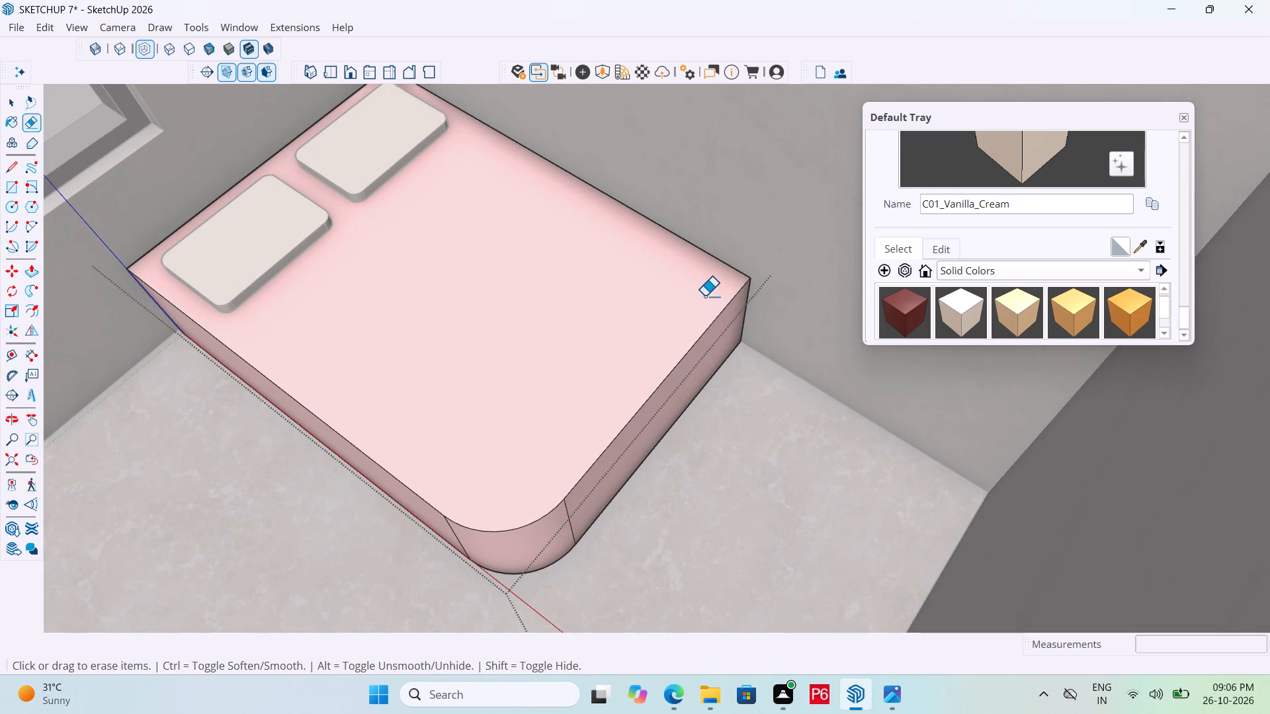
{"action": "key", "text": "r"}
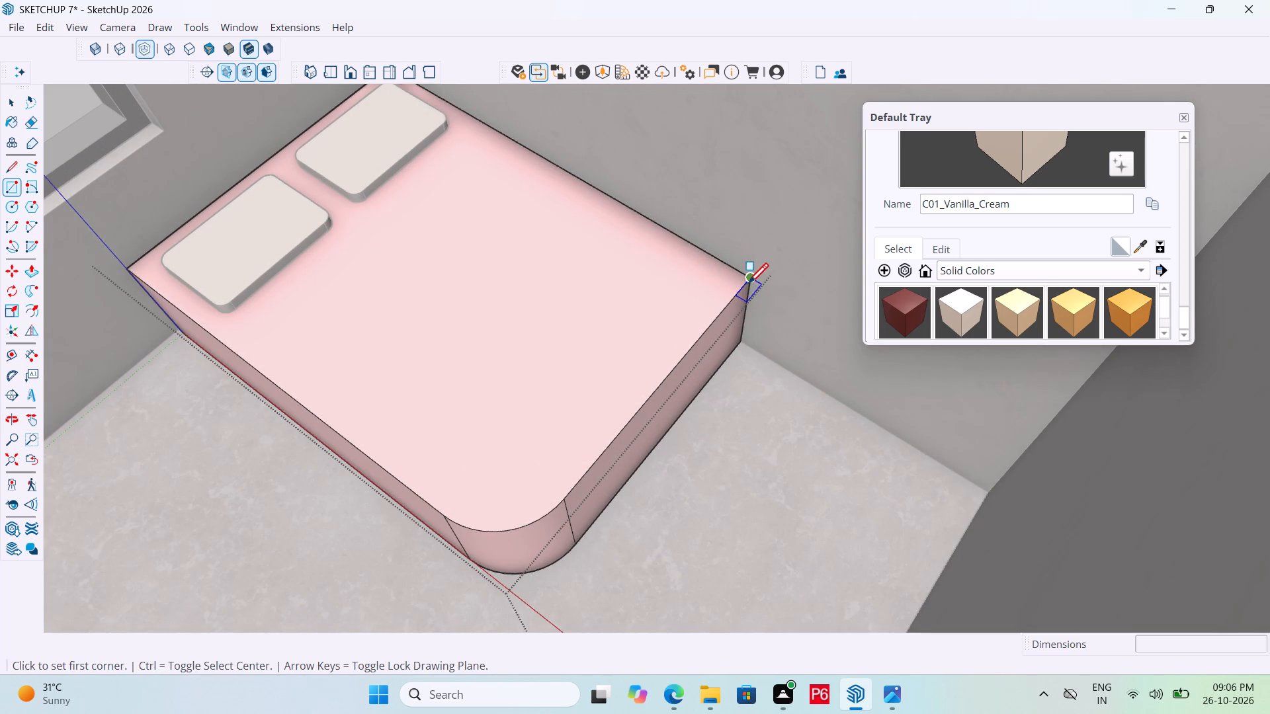
{"action": "left_click", "coordinate": [748, 286]}
{"action": "type", "text": "1'"}
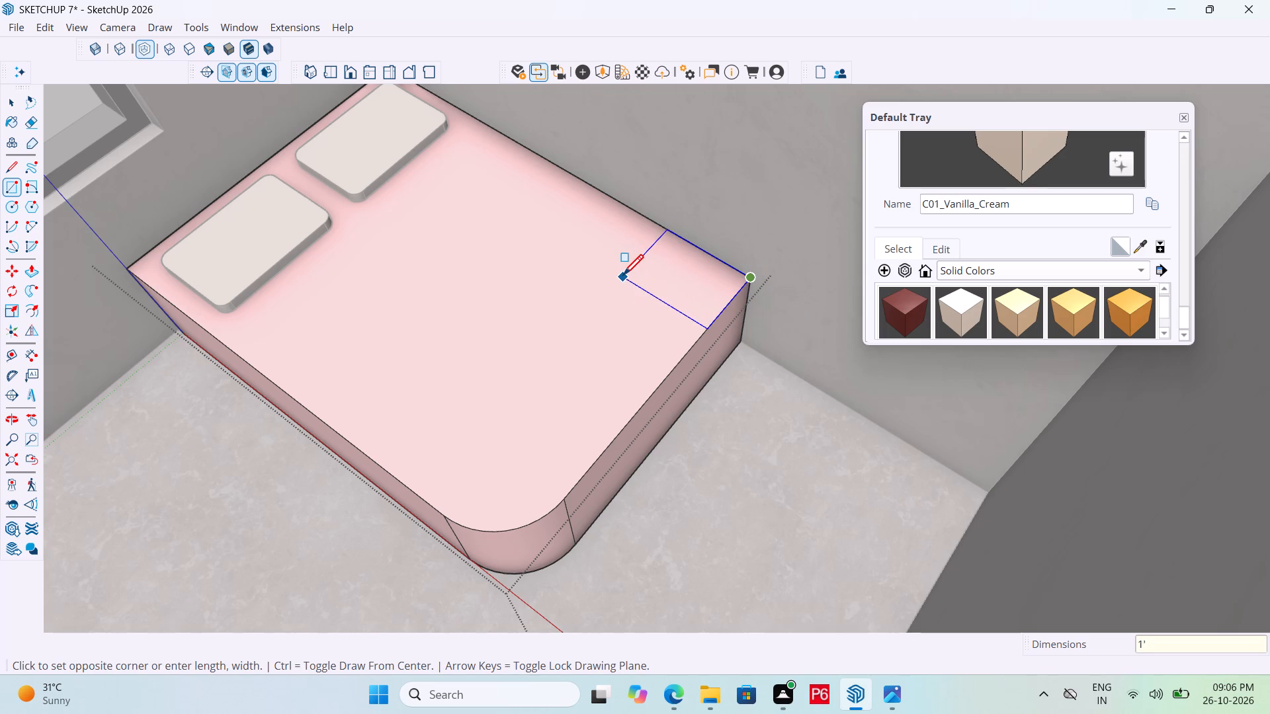
{"action": "key", "text": "comma"}
{"action": "type", "text": "1'"}
{"action": "key", "text": "Return"}
Draw a 90° arc across the wall-side square, centred on its inner corner and ending at its two neighbouring corners.
{"action": "scroll", "coordinate": [777, 289], "scroll_direction": "up", "scroll_amount": 3}
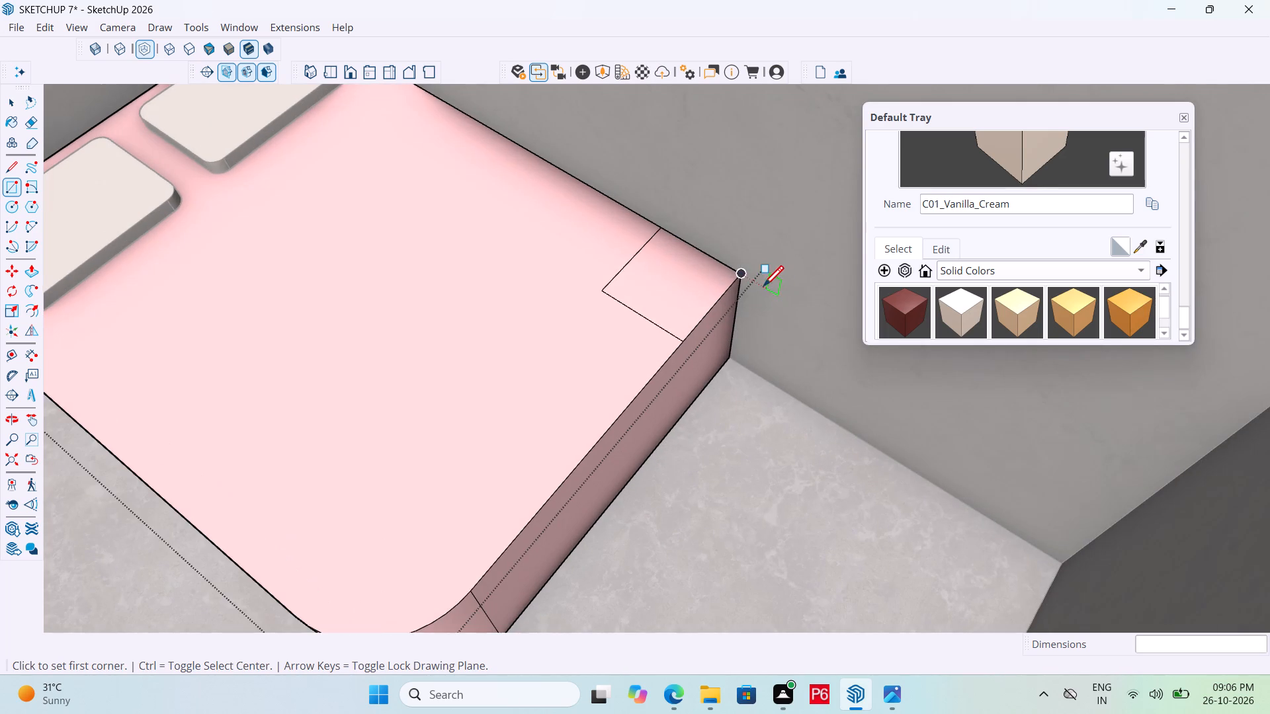
{"action": "scroll", "coordinate": [739, 286], "scroll_direction": "up", "scroll_amount": 4}
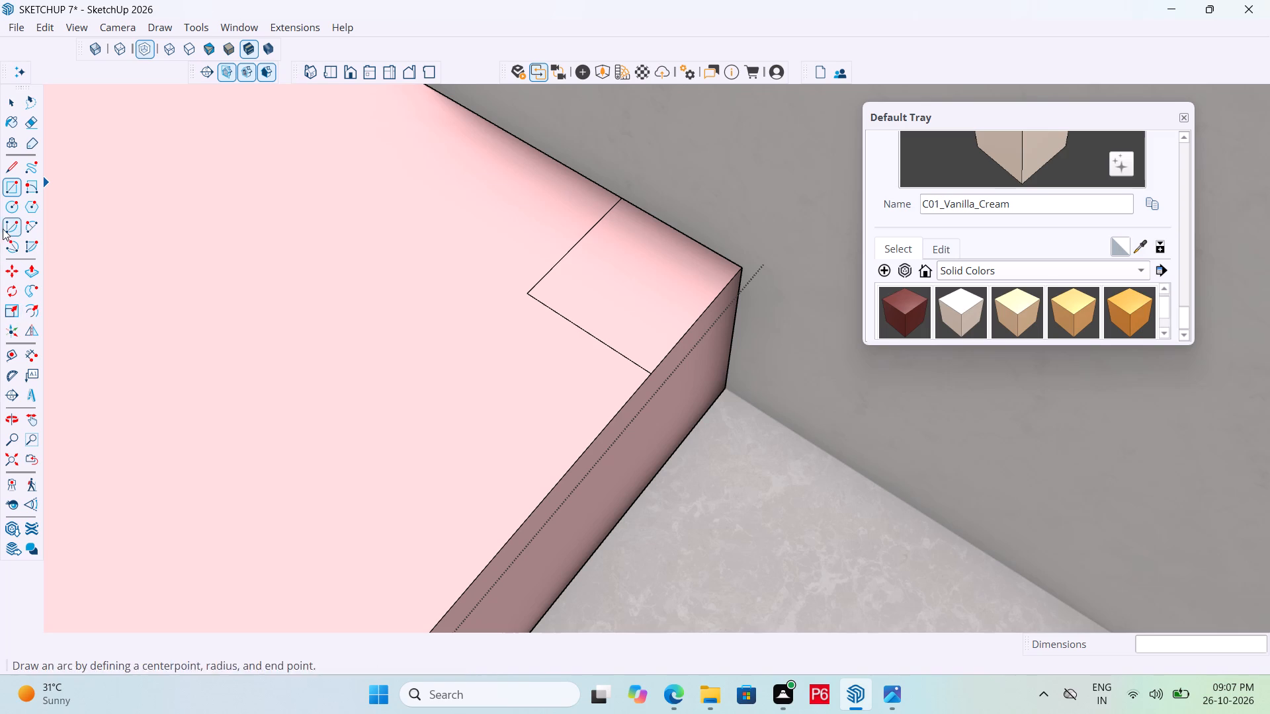
{"action": "left_click", "coordinate": [11, 225]}
{"action": "left_click", "coordinate": [530, 291]}
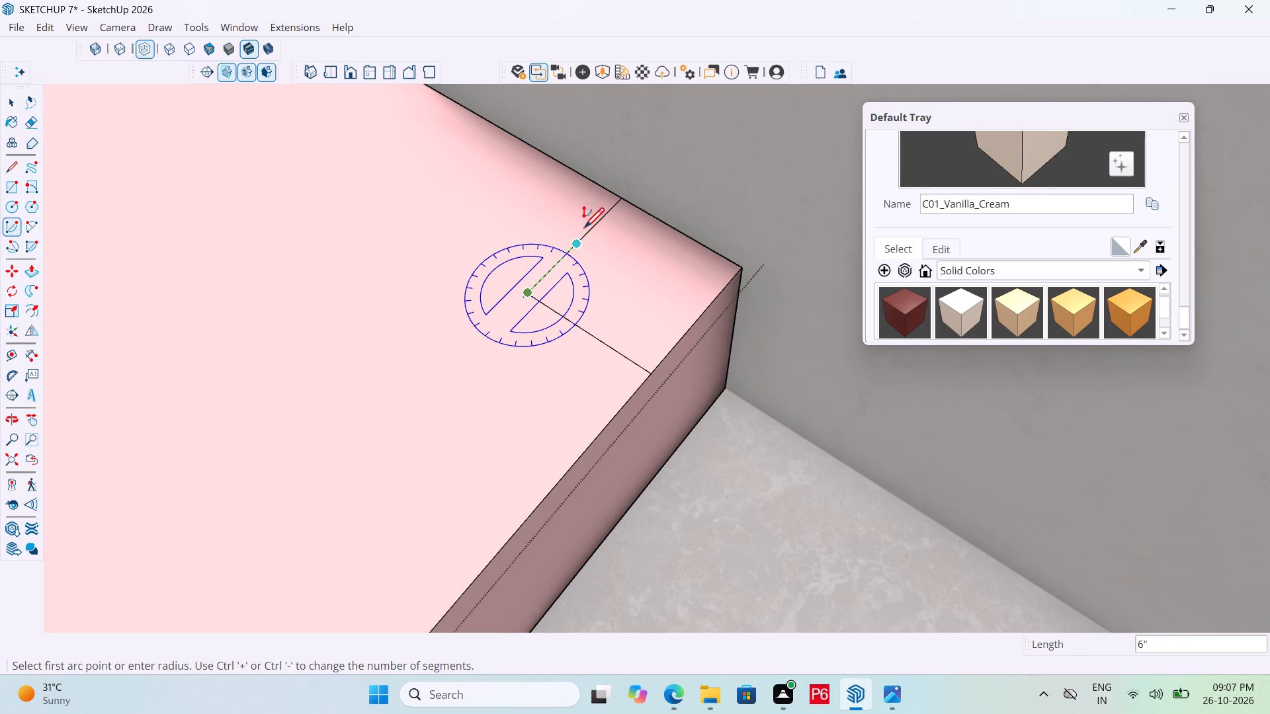
{"action": "left_click", "coordinate": [625, 200]}
{"action": "left_click", "coordinate": [649, 372]}
{"action": "key", "text": "space"}
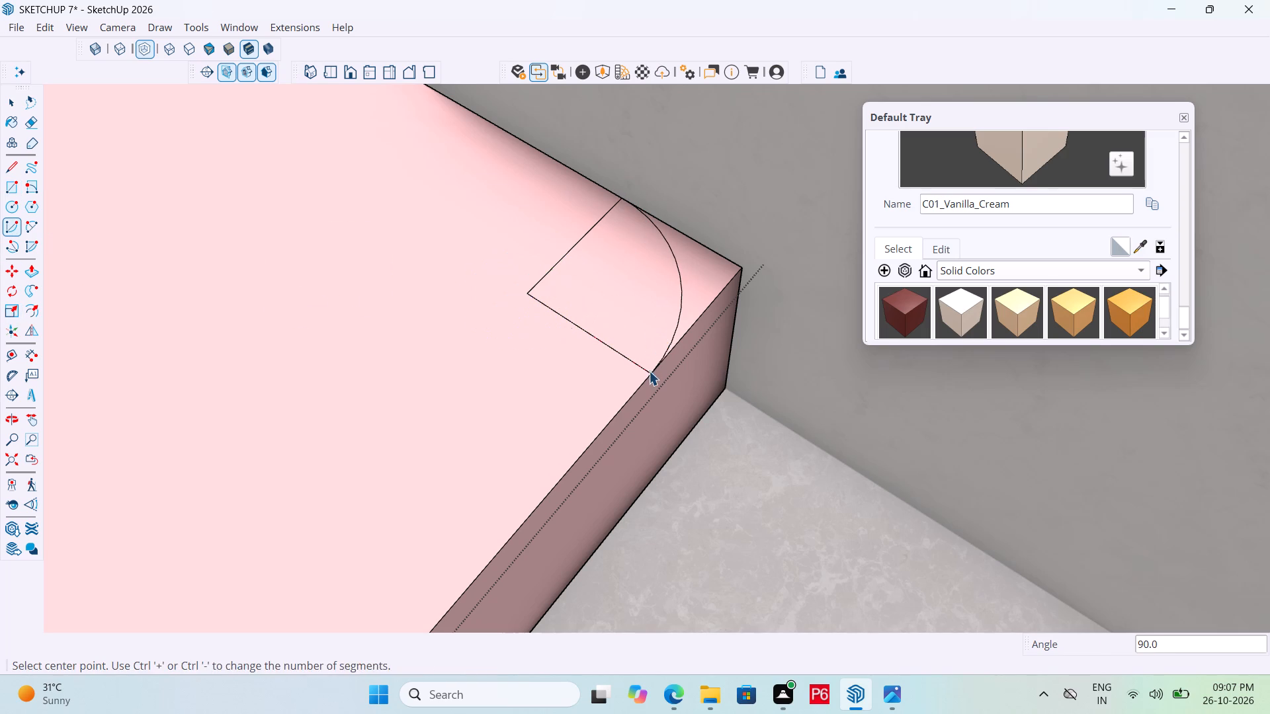
Push the corner piece outside the arc down 1' 8" to round the wall-side foot corner.
{"action": "key", "text": "p"}
{"action": "left_click", "coordinate": [701, 284]}
{"action": "left_click", "coordinate": [724, 438]}
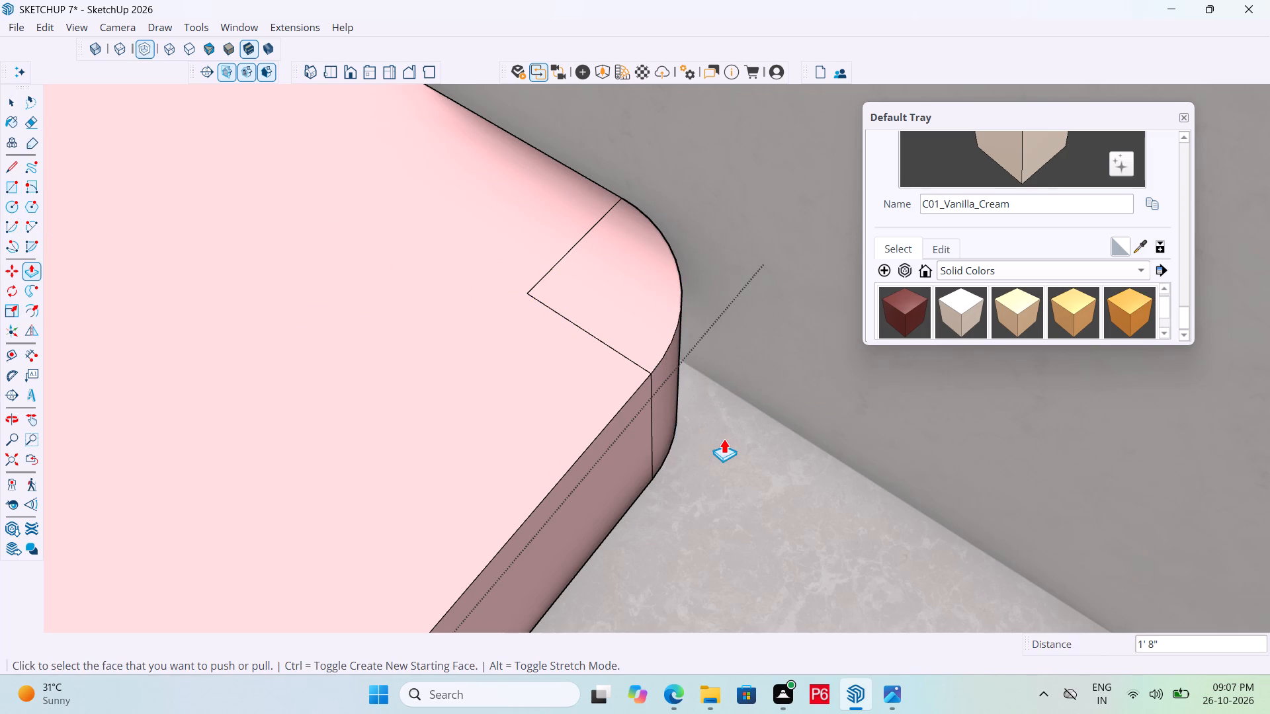
Erase the square's two leftover inner edges on the bed's top at the wall-side rounded corner.
{"action": "key", "text": "e"}
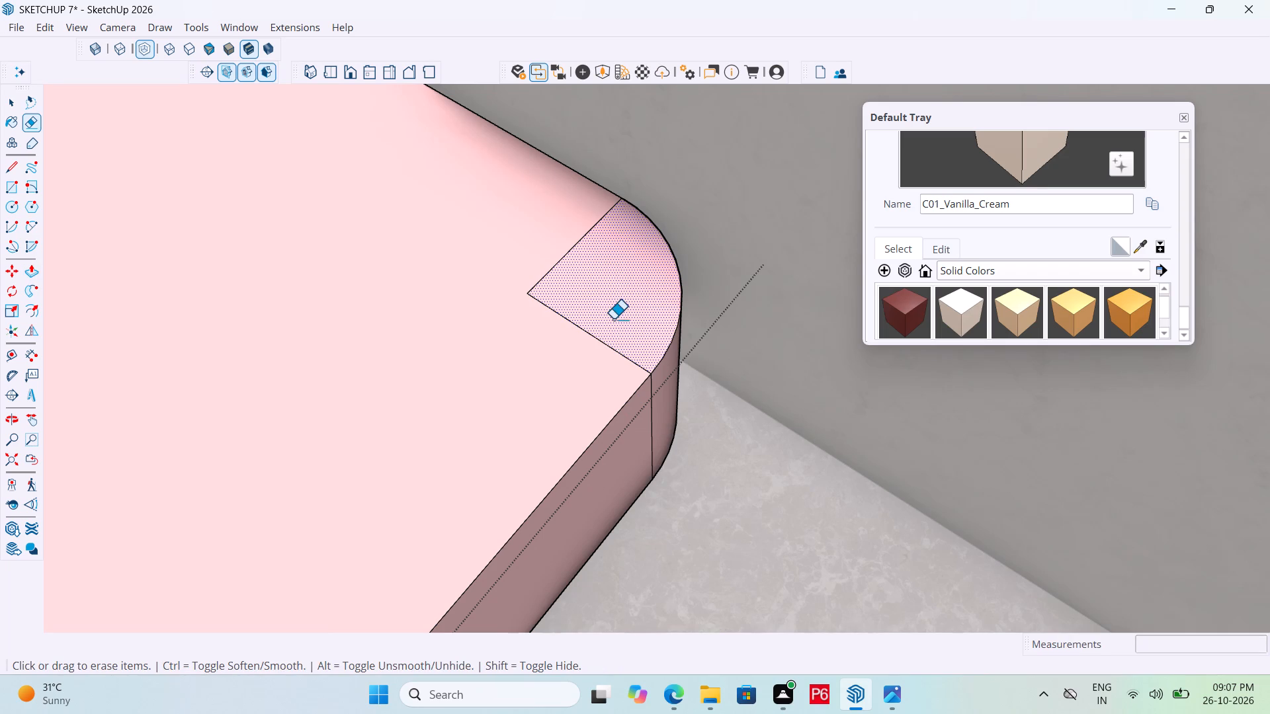
{"action": "left_click_drag", "start_coordinate": [611, 322], "coordinate": [563, 335]}
{"action": "left_click_drag", "start_coordinate": [558, 299], "coordinate": [550, 280]}
{"action": "left_click_drag", "start_coordinate": [544, 264], "coordinate": [583, 247]}
{"action": "scroll", "coordinate": [634, 363], "scroll_direction": "down", "scroll_amount": 5}
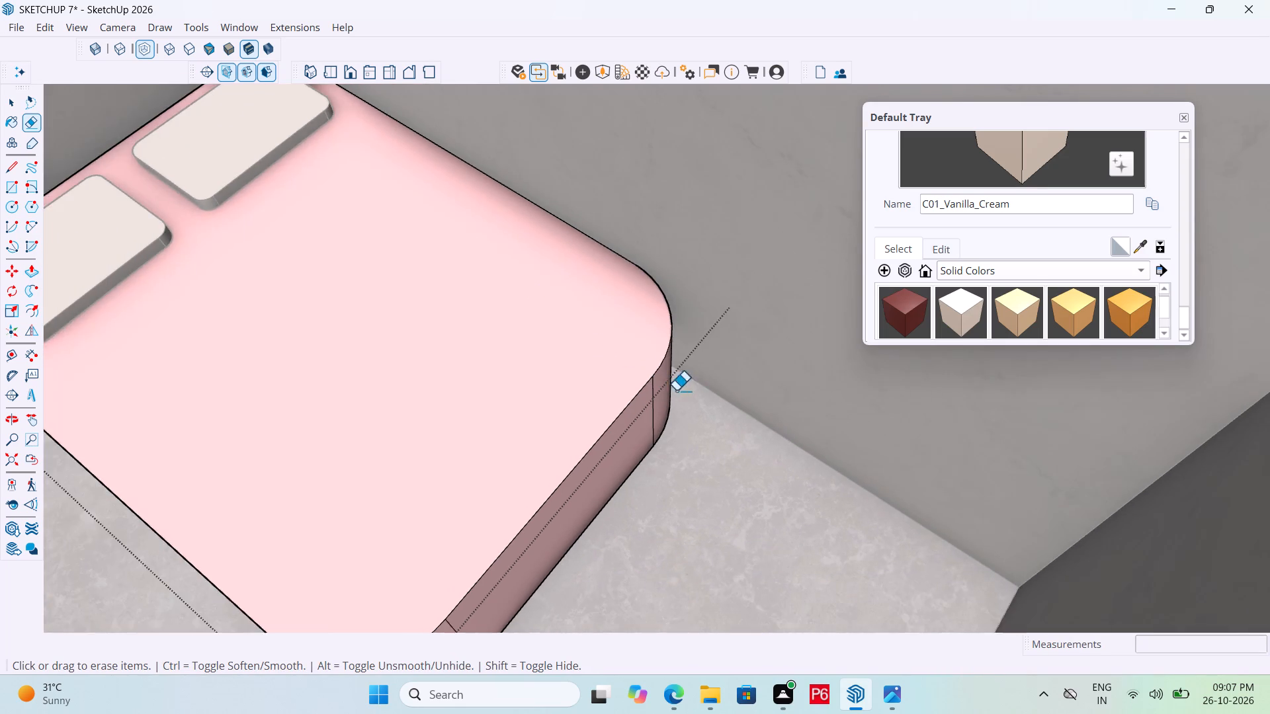
Move both pillows together about 2' 3" along the bed toward its foot, clearing the head end.
{"action": "scroll", "coordinate": [817, 438], "scroll_direction": "down", "scroll_amount": 4}
{"action": "middle_click_drag", "start_coordinate": [696, 443], "coordinate": [789, 395]}
{"action": "scroll", "coordinate": [801, 395], "scroll_direction": "down", "scroll_amount": 4}
{"action": "middle_click_drag", "start_coordinate": [724, 433], "coordinate": [550, 469]}
{"action": "scroll", "coordinate": [483, 315], "scroll_direction": "up", "scroll_amount": 4}
{"action": "key", "text": "space"}
{"action": "left_click", "coordinate": [525, 352]}
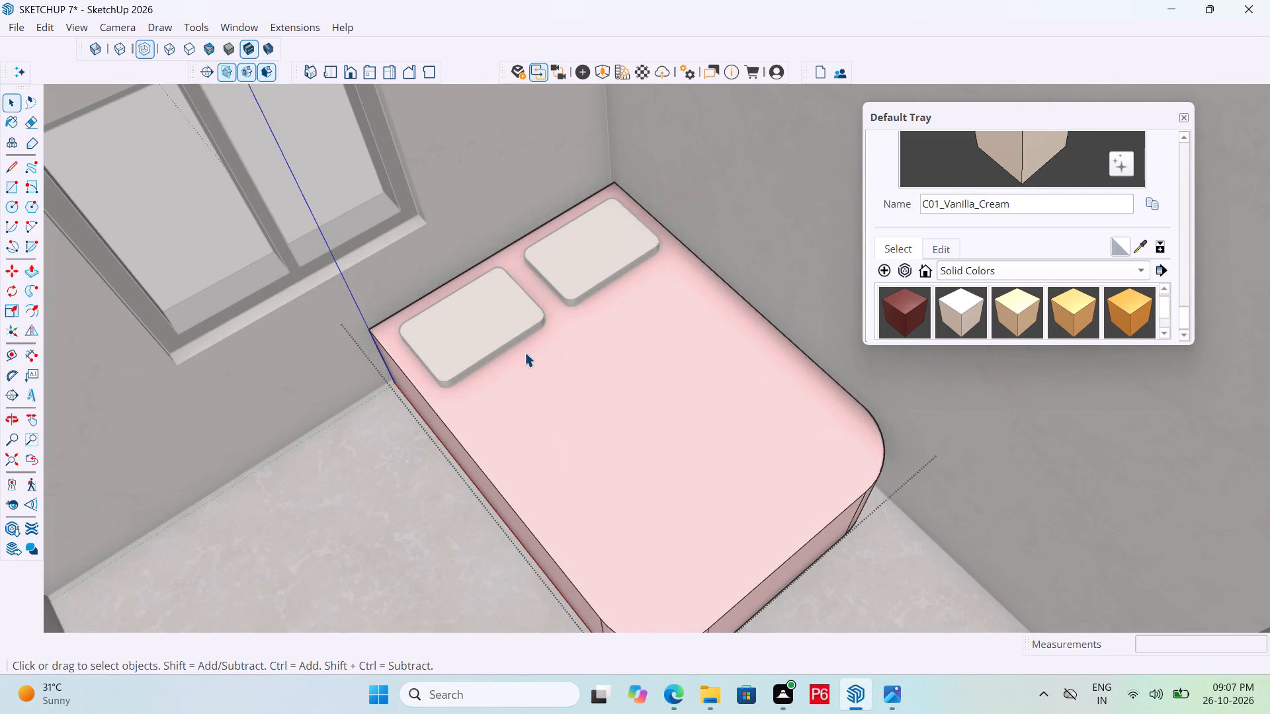
{"action": "left_click", "coordinate": [474, 221]}
{"action": "left_click", "coordinate": [460, 339]}
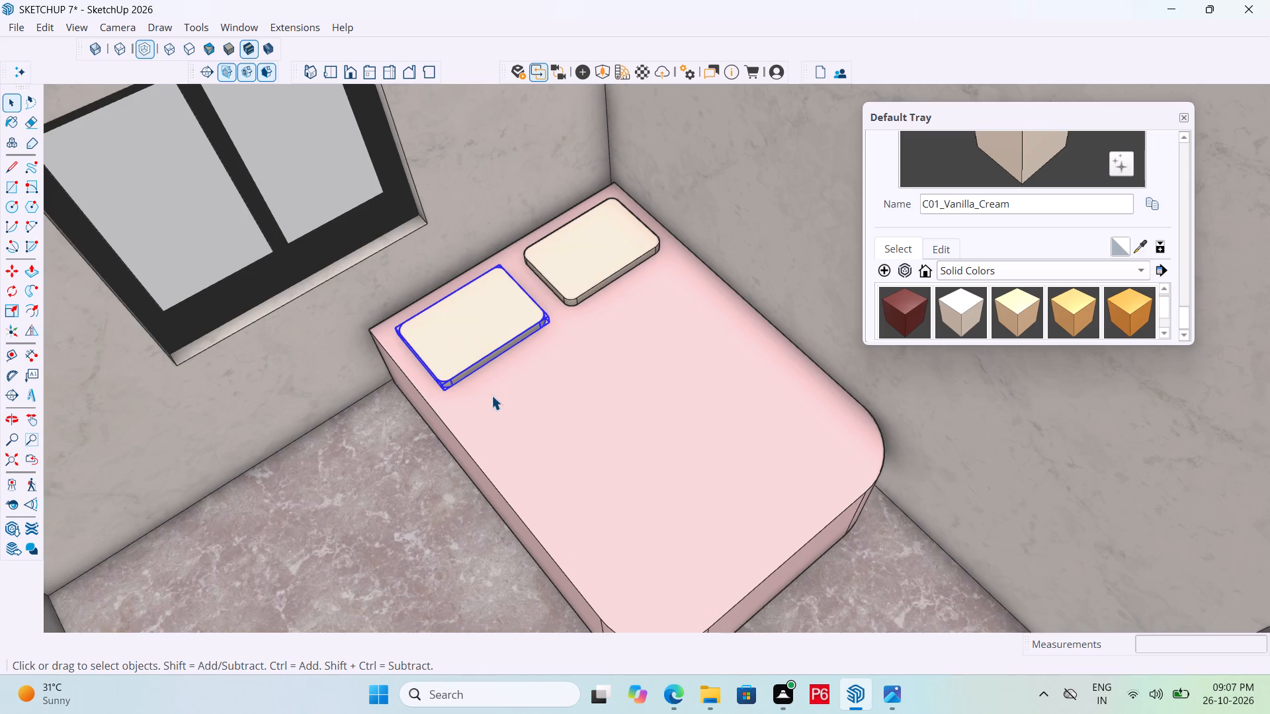
{"action": "scroll", "coordinate": [491, 395], "scroll_direction": "up", "scroll_amount": 6}
{"action": "left_click", "coordinate": [665, 198], "text": "ctrl"}
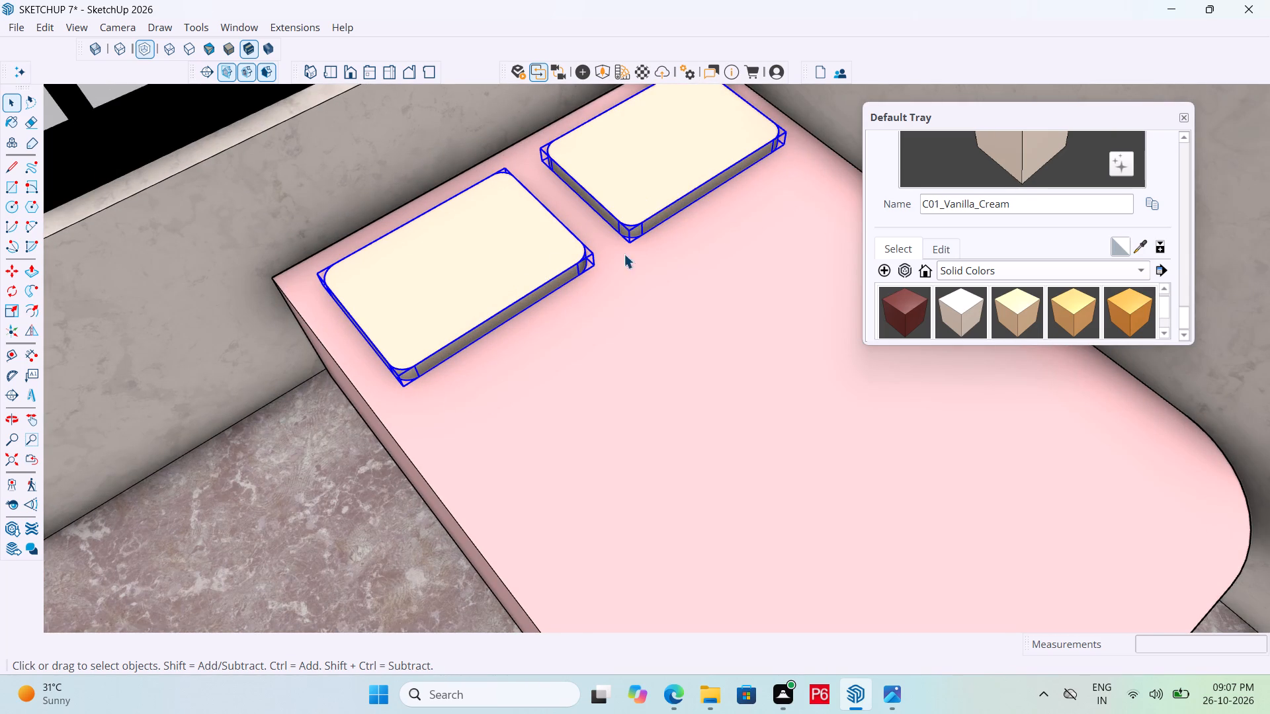
{"action": "scroll", "coordinate": [603, 272], "scroll_direction": "up", "scroll_amount": 5}
{"action": "key", "text": "m"}
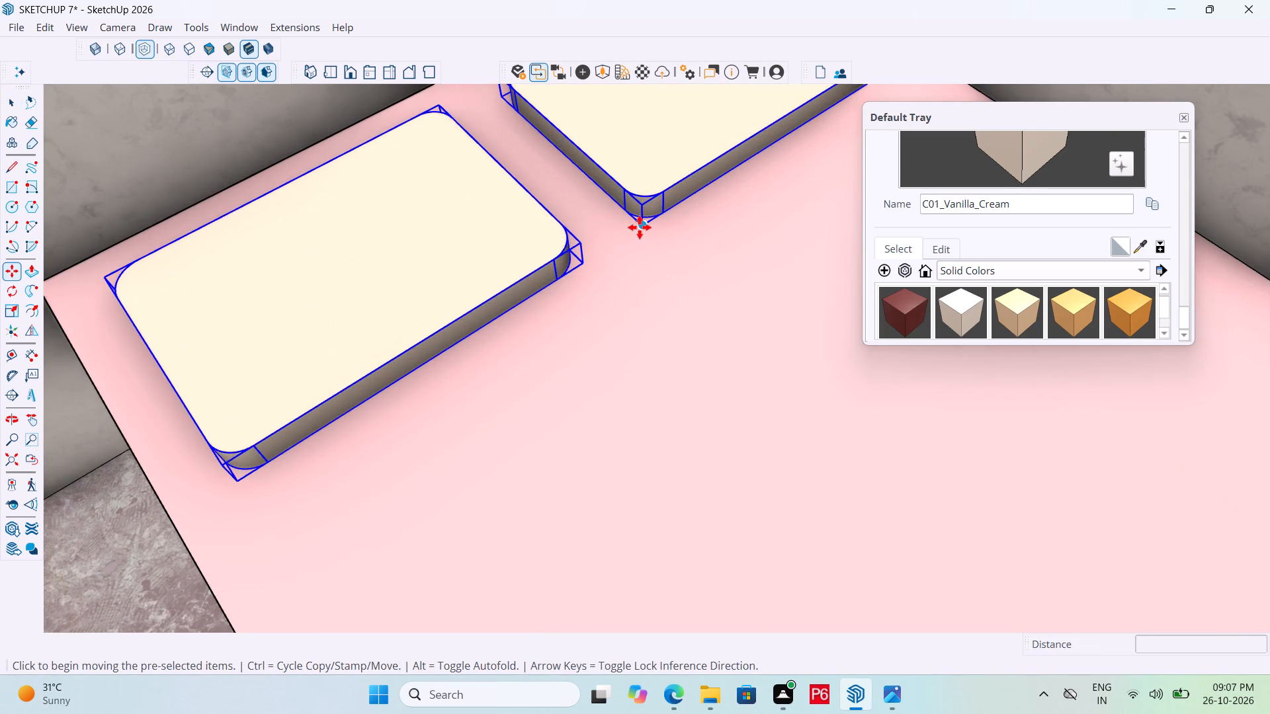
{"action": "left_click", "coordinate": [640, 227]}
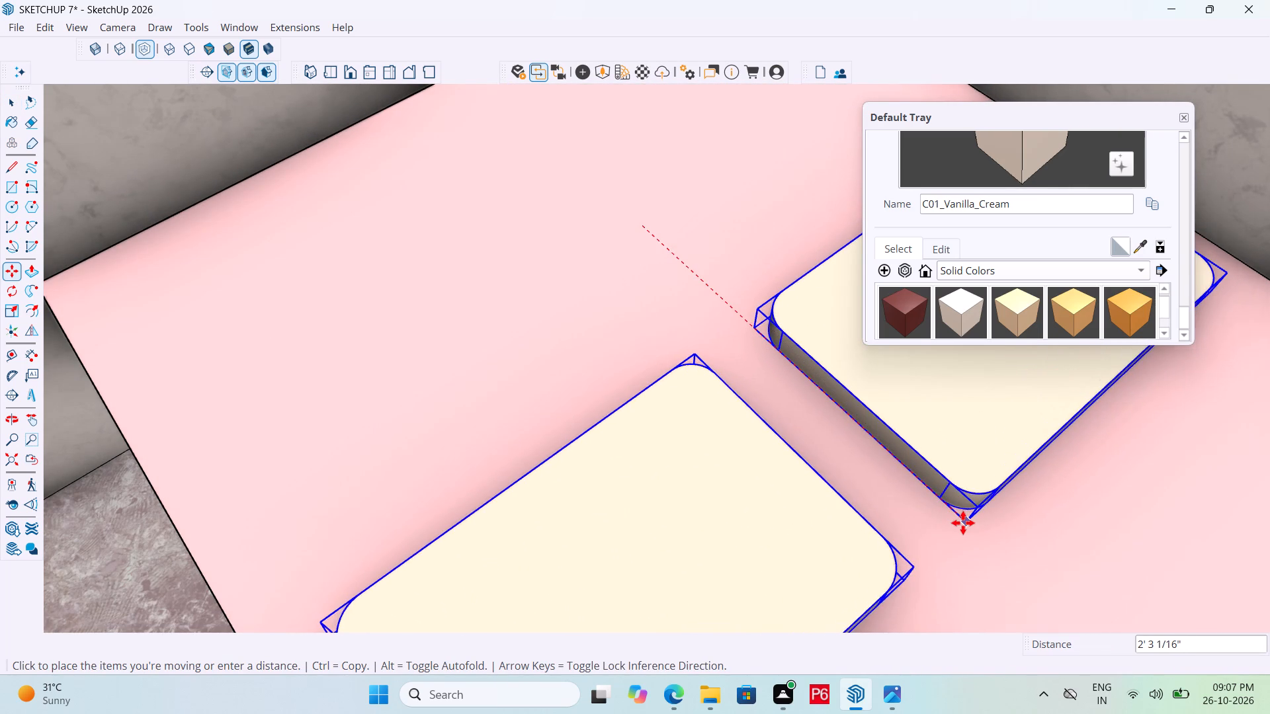
{"action": "left_click", "coordinate": [962, 523]}
Draw a 1' by 1' square on the bed's top from the open-side head corner, by the window wall.
{"action": "scroll", "coordinate": [816, 478], "scroll_direction": "down", "scroll_amount": 5}
{"action": "scroll", "coordinate": [611, 456], "scroll_direction": "down", "scroll_amount": 6}
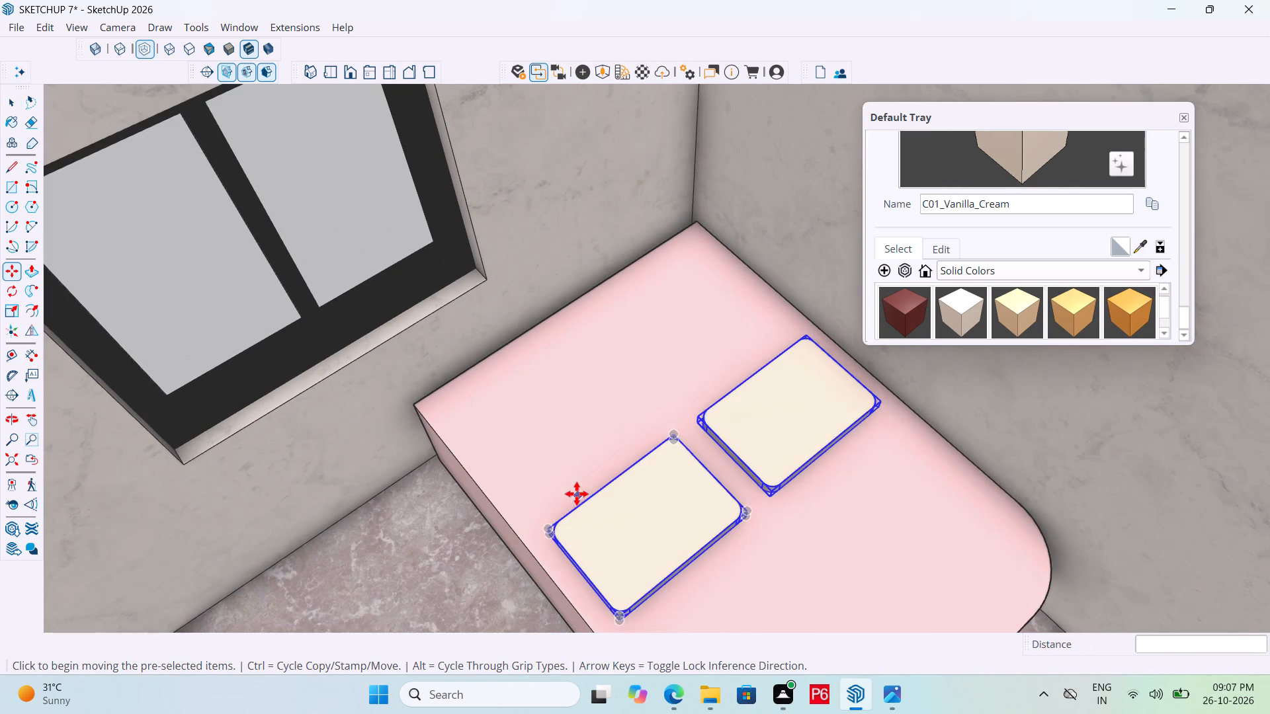
{"action": "key", "text": "r"}
{"action": "key", "text": "space"}
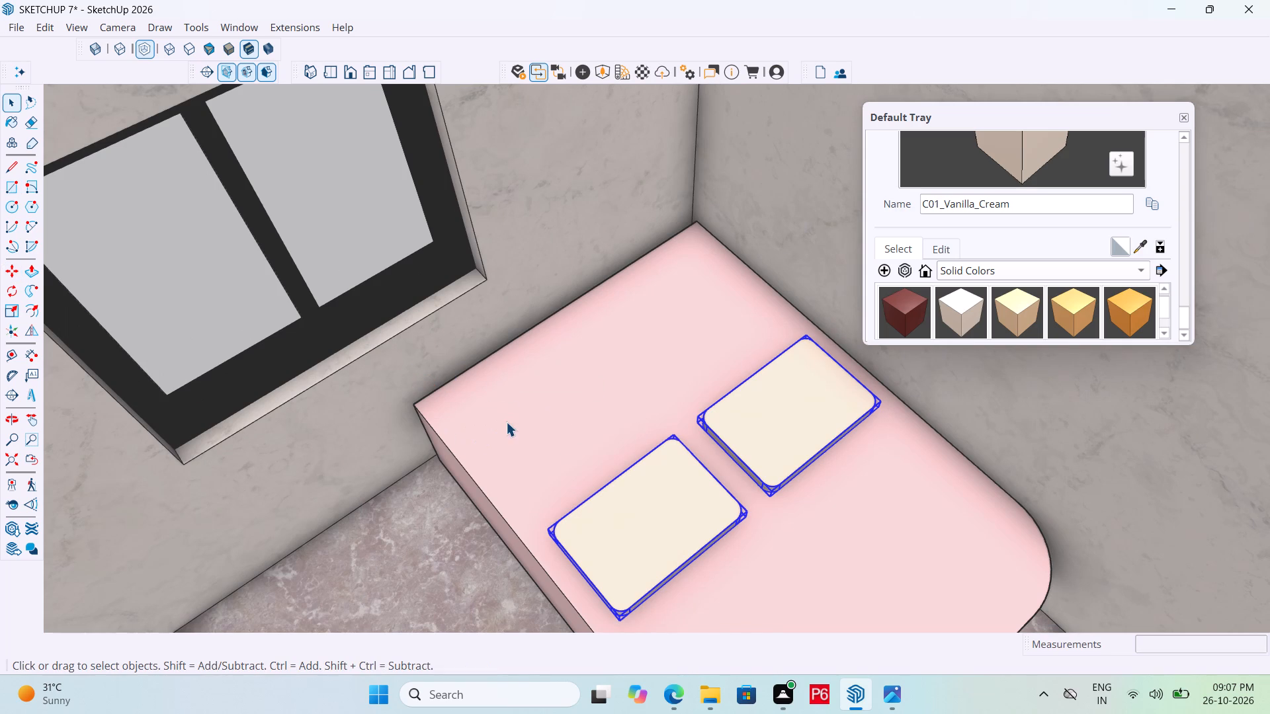
{"action": "double_click", "coordinate": [495, 393]}
{"action": "double_click", "coordinate": [484, 393]}
{"action": "left_click", "coordinate": [458, 398]}
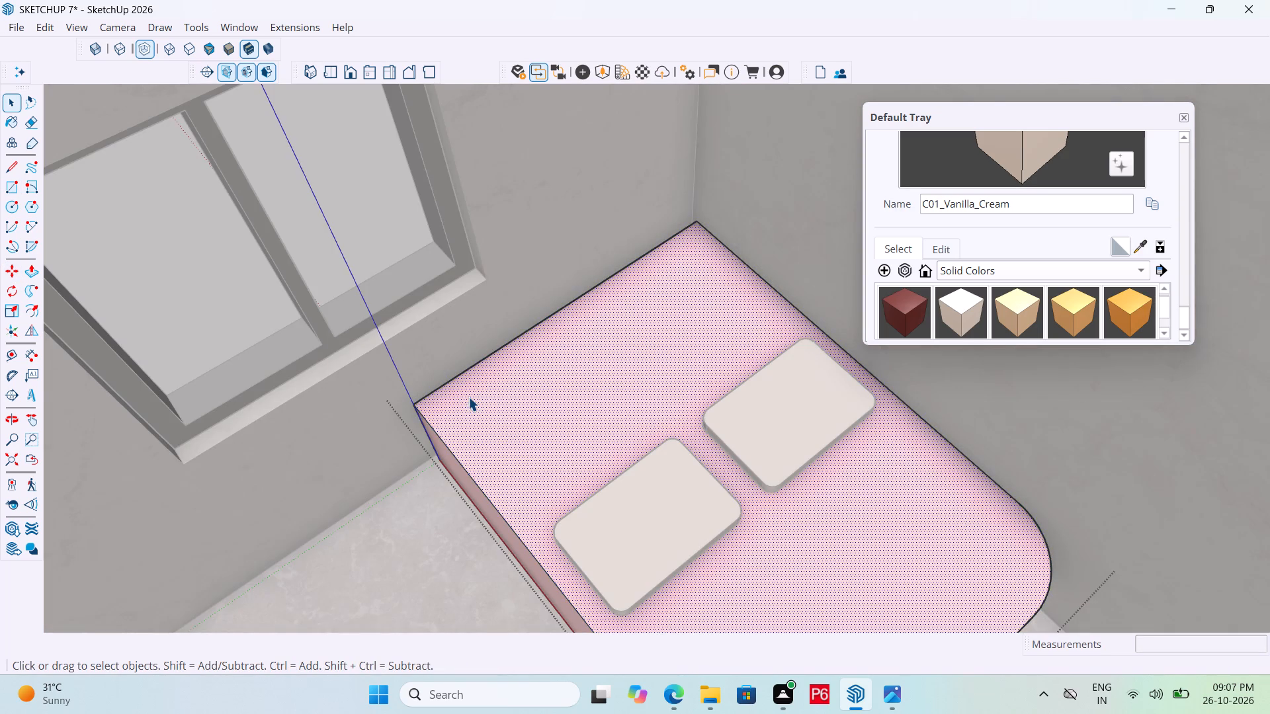
{"action": "scroll", "coordinate": [468, 396], "scroll_direction": "up", "scroll_amount": 7}
{"action": "key", "text": "r"}
{"action": "left_click_drag", "start_coordinate": [368, 407], "coordinate": [368, 406]}
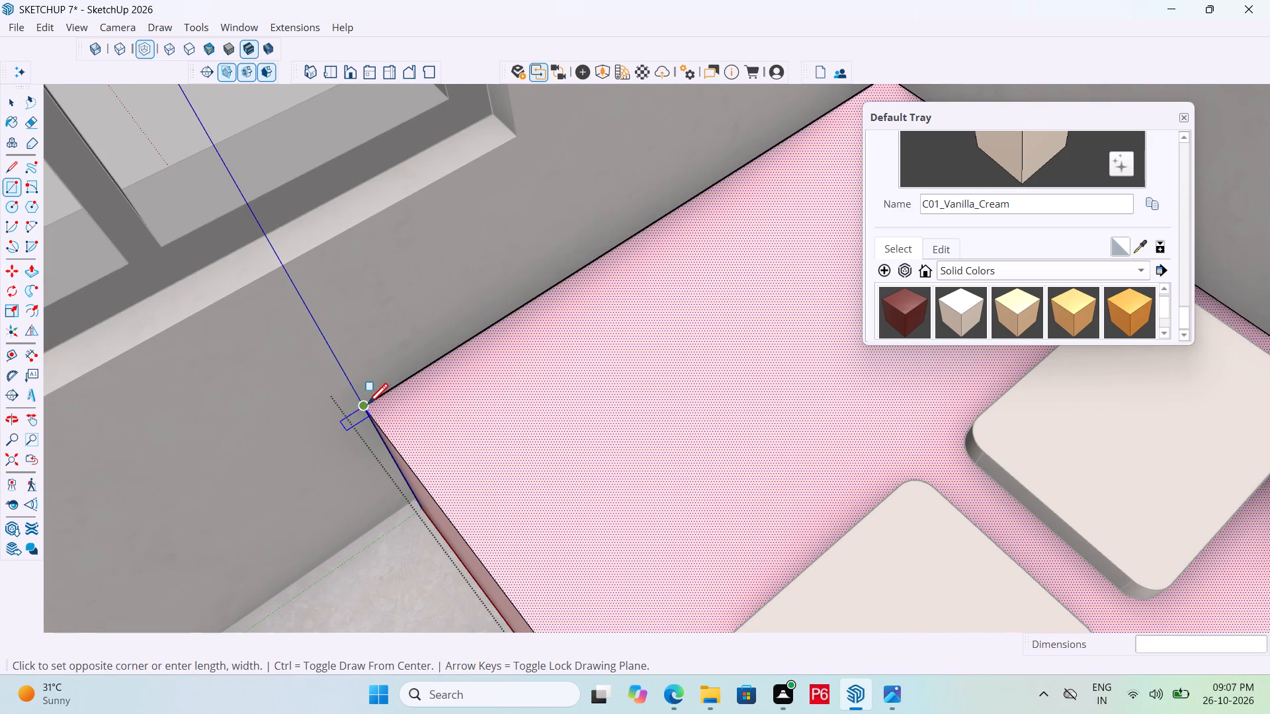
{"action": "left_click_drag", "start_coordinate": [368, 406], "coordinate": [375, 406]}
{"action": "type", "text": "1',1'"}
{"action": "key", "text": "Return"}
{"action": "scroll", "coordinate": [450, 459], "scroll_direction": "down", "scroll_amount": 2}
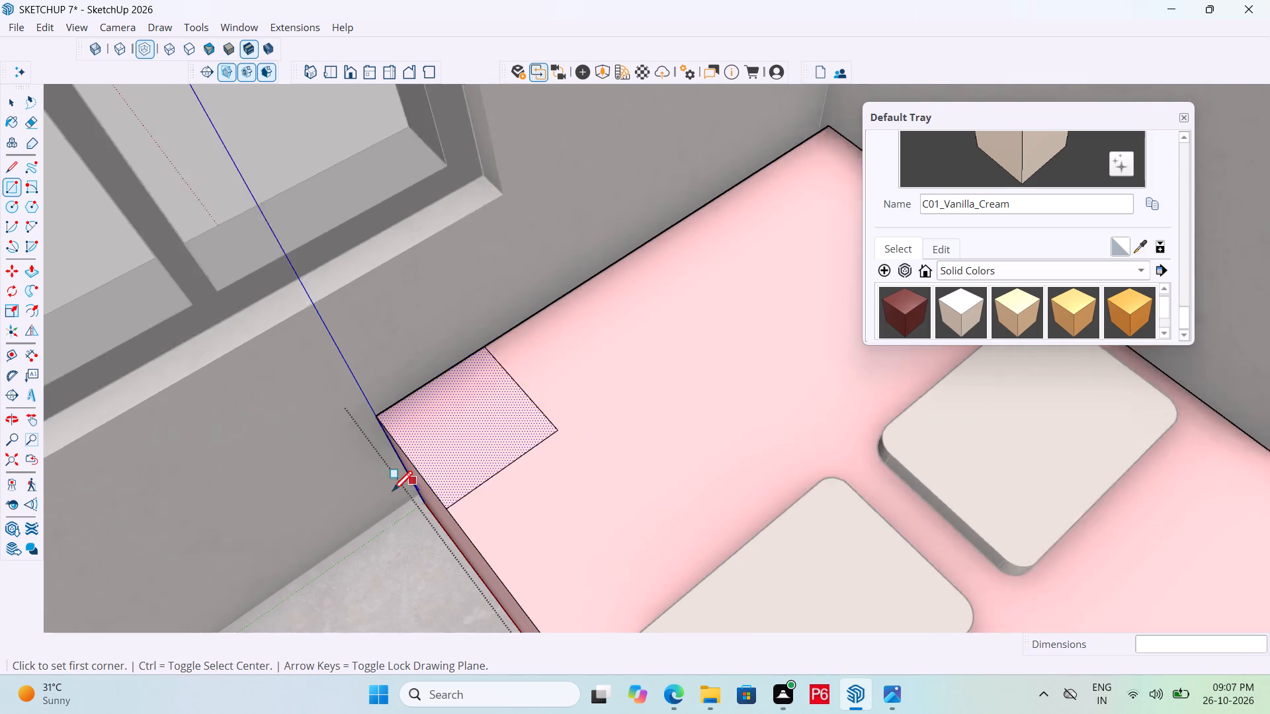
Draw a 1' by 1' square on the bed's top from the other head corner, where the two walls meet.
{"action": "scroll", "coordinate": [392, 493], "scroll_direction": "down", "scroll_amount": 4}
{"action": "left_click", "coordinate": [697, 229]}
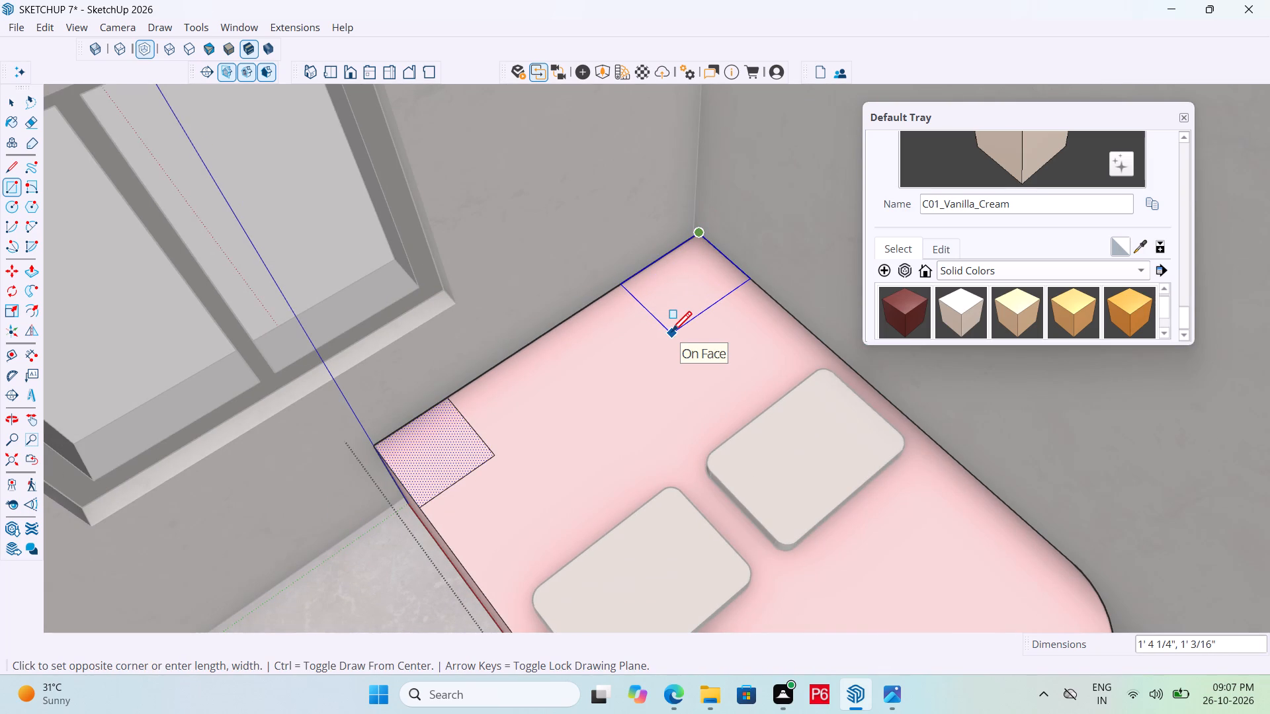
{"action": "type", "text": "1',1'"}
{"action": "key", "text": "Return"}
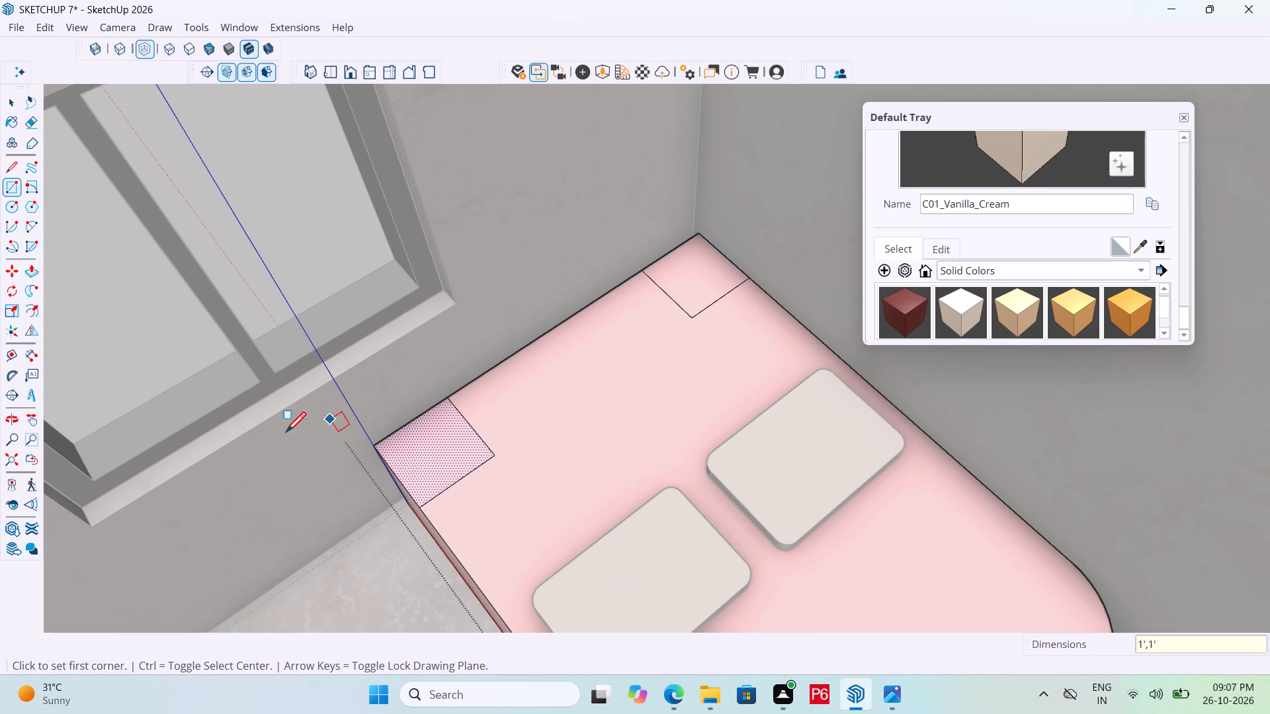
Draw a 90° arc across each head-end square, centred on its inner corner and ending at its two neighbouring corners.
{"action": "left_click", "coordinate": [9, 229]}
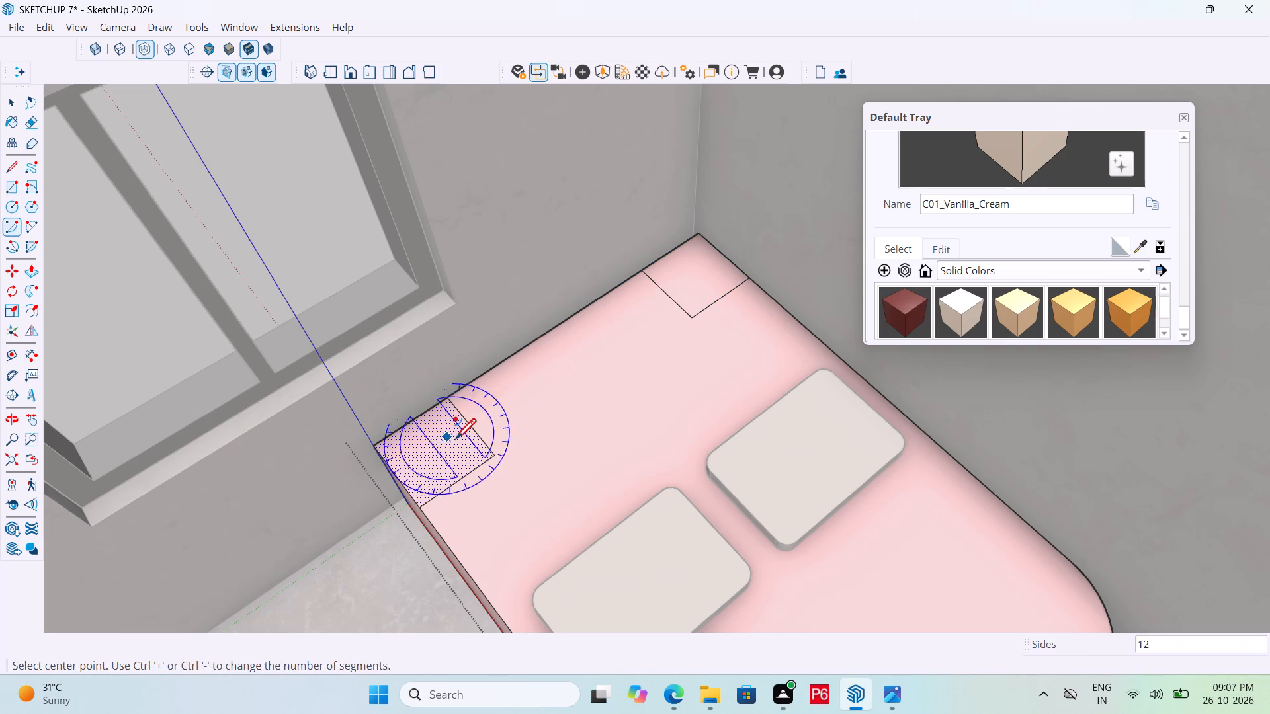
{"action": "left_click", "coordinate": [488, 458]}
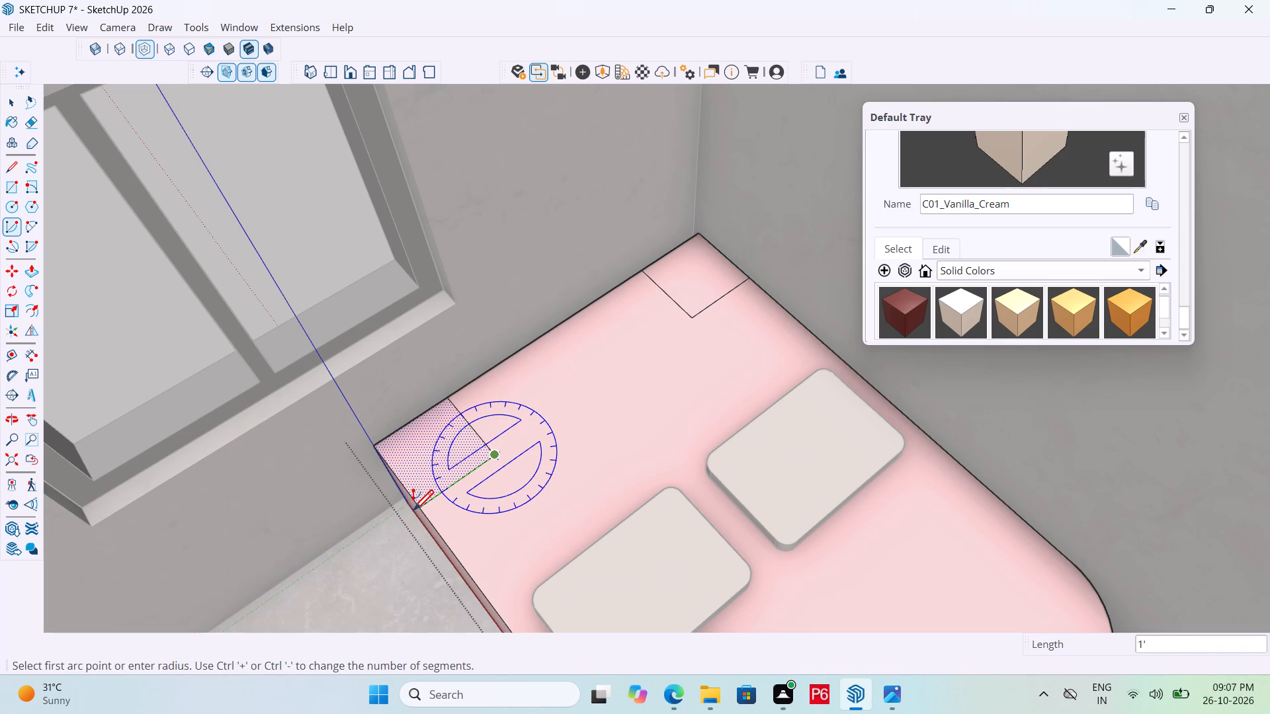
{"action": "left_click_drag", "start_coordinate": [413, 512], "coordinate": [423, 489]}
{"action": "left_click", "coordinate": [447, 403]}
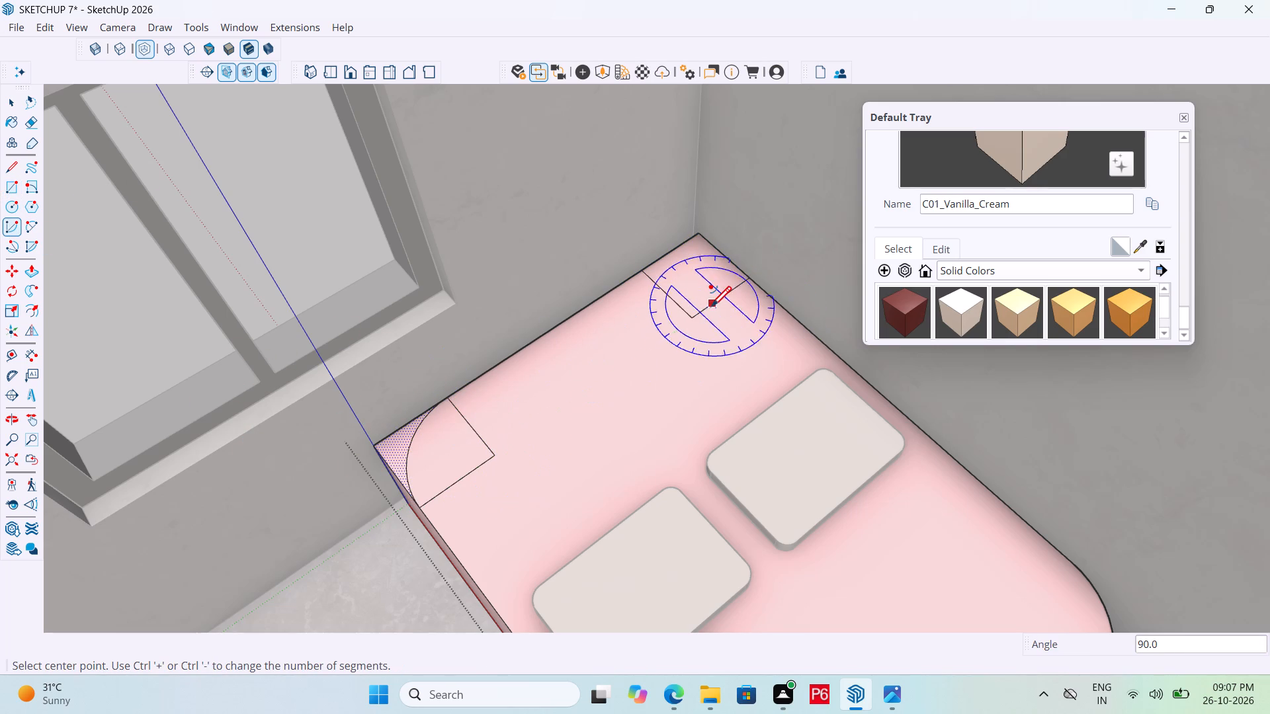
{"action": "left_click", "coordinate": [691, 317]}
{"action": "left_click", "coordinate": [643, 268]}
{"action": "left_click_drag", "start_coordinate": [643, 268], "coordinate": [652, 268]}
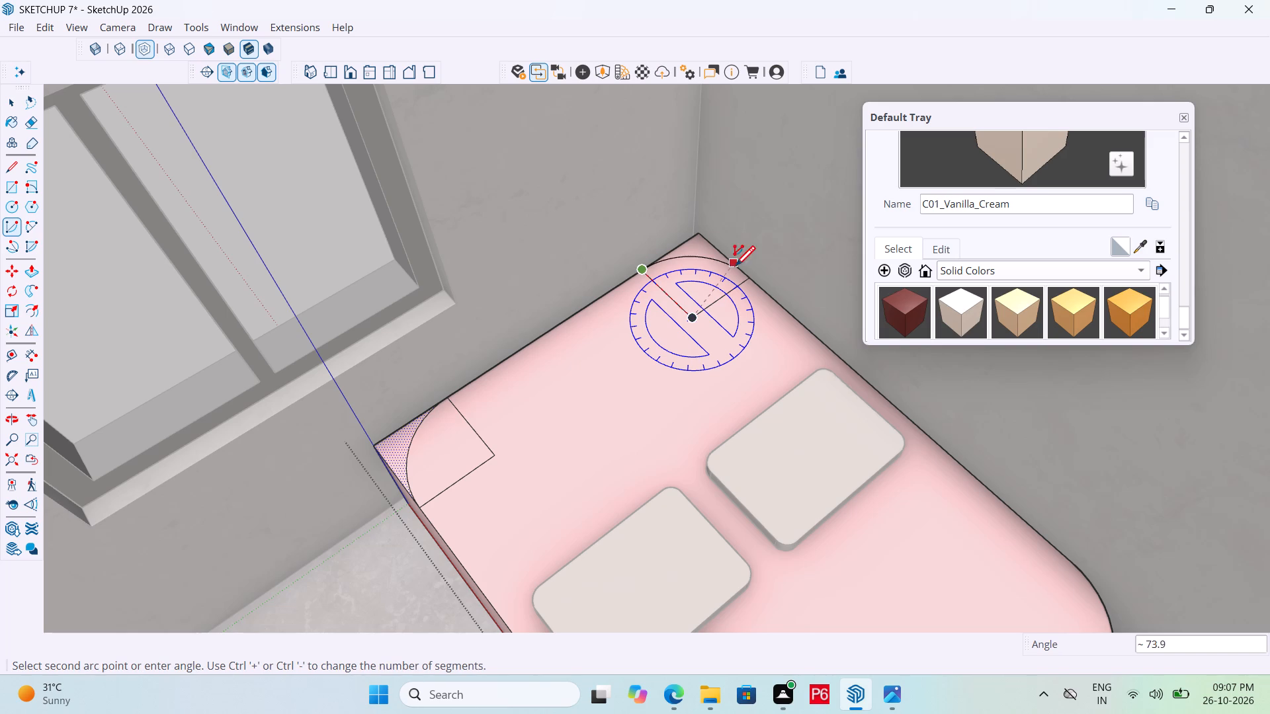
{"action": "left_click", "coordinate": [754, 277]}
{"action": "key", "text": "space"}
Push the corner pieces outside both arcs down 1' 8" to round the bed's two head corners.
{"action": "key", "text": "p"}
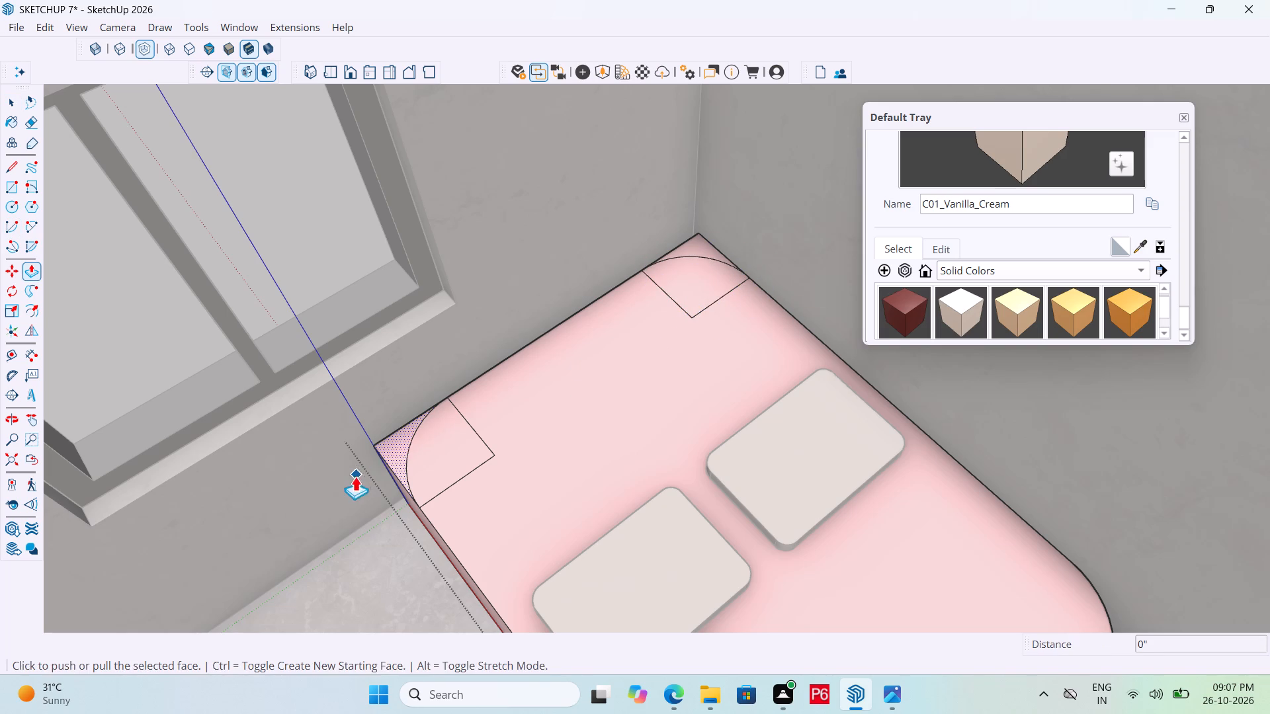
{"action": "middle_click_drag", "start_coordinate": [683, 402], "coordinate": [804, 323]}
{"action": "scroll", "coordinate": [685, 401], "scroll_direction": "down", "scroll_amount": 1}
{"action": "scroll", "coordinate": [623, 264], "scroll_direction": "down", "scroll_amount": 3}
{"action": "scroll", "coordinate": [570, 501], "scroll_direction": "up", "scroll_amount": 2}
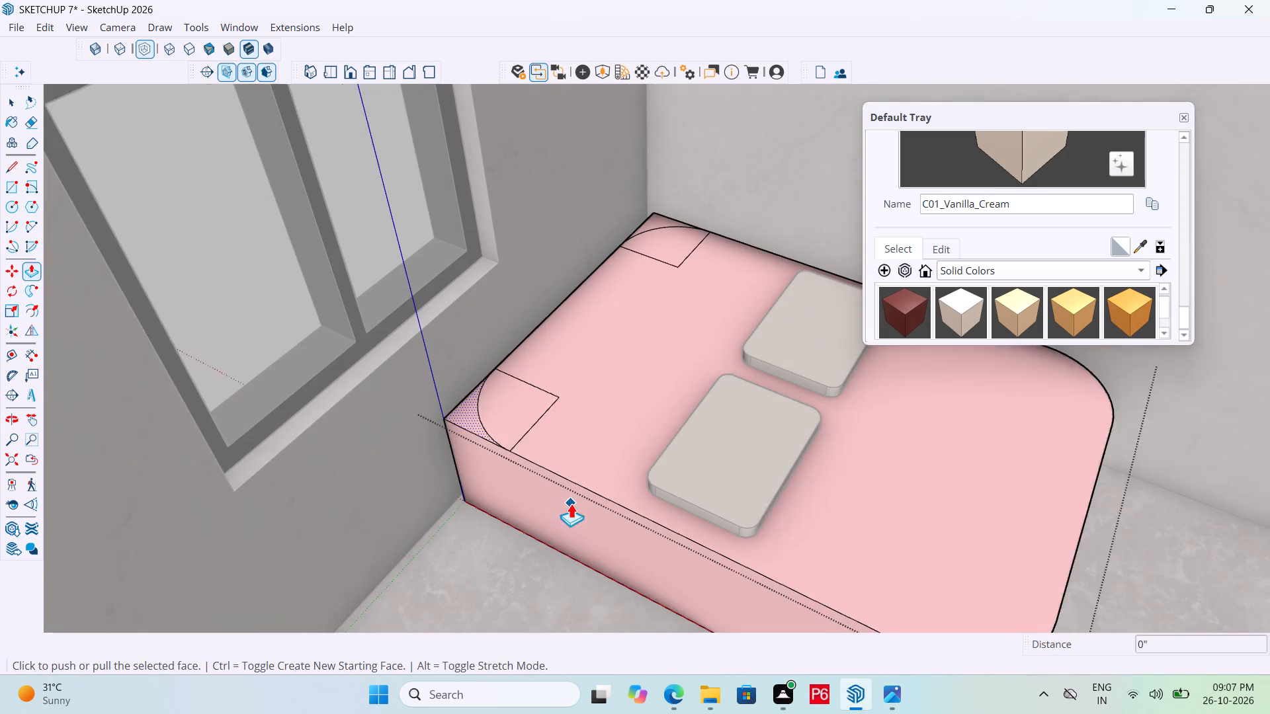
{"action": "scroll", "coordinate": [571, 503], "scroll_direction": "up", "scroll_amount": 2}
{"action": "left_click", "coordinate": [450, 409]}
{"action": "left_click", "coordinate": [457, 528]}
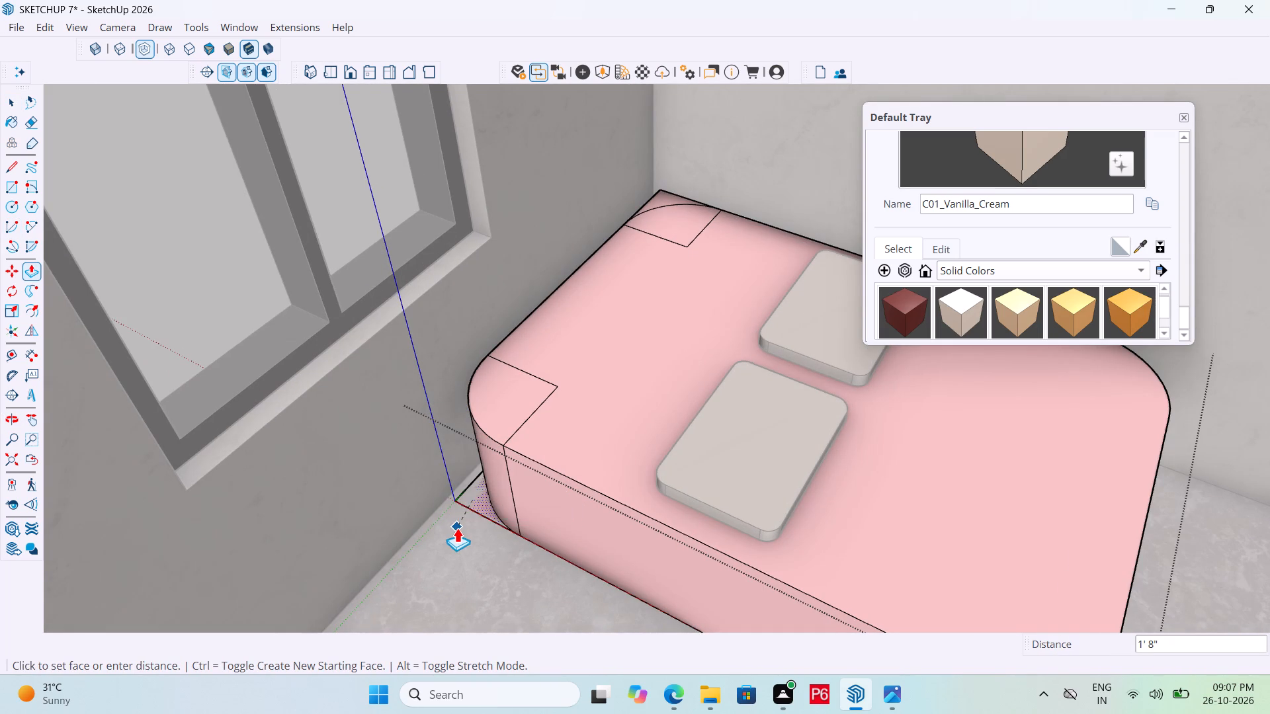
{"action": "scroll", "coordinate": [695, 178], "scroll_direction": "up", "scroll_amount": 4}
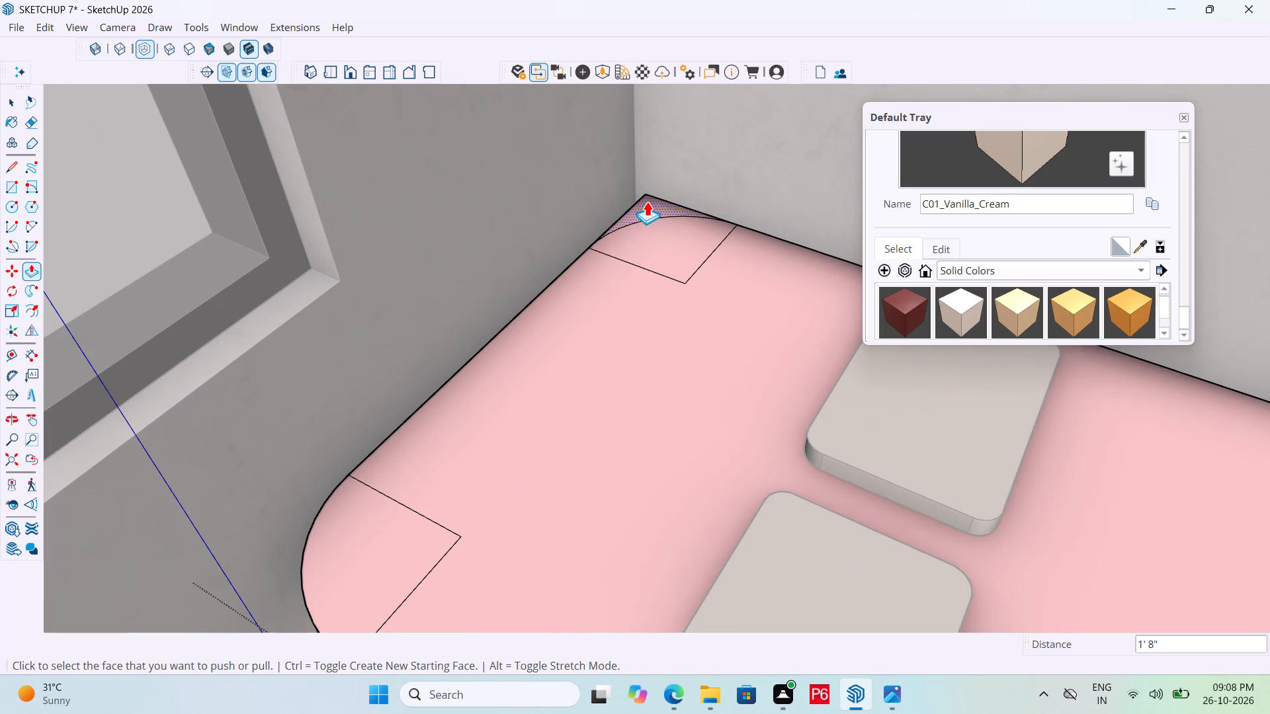
{"action": "left_click", "coordinate": [647, 203]}
{"action": "scroll", "coordinate": [614, 315], "scroll_direction": "down", "scroll_amount": 6}
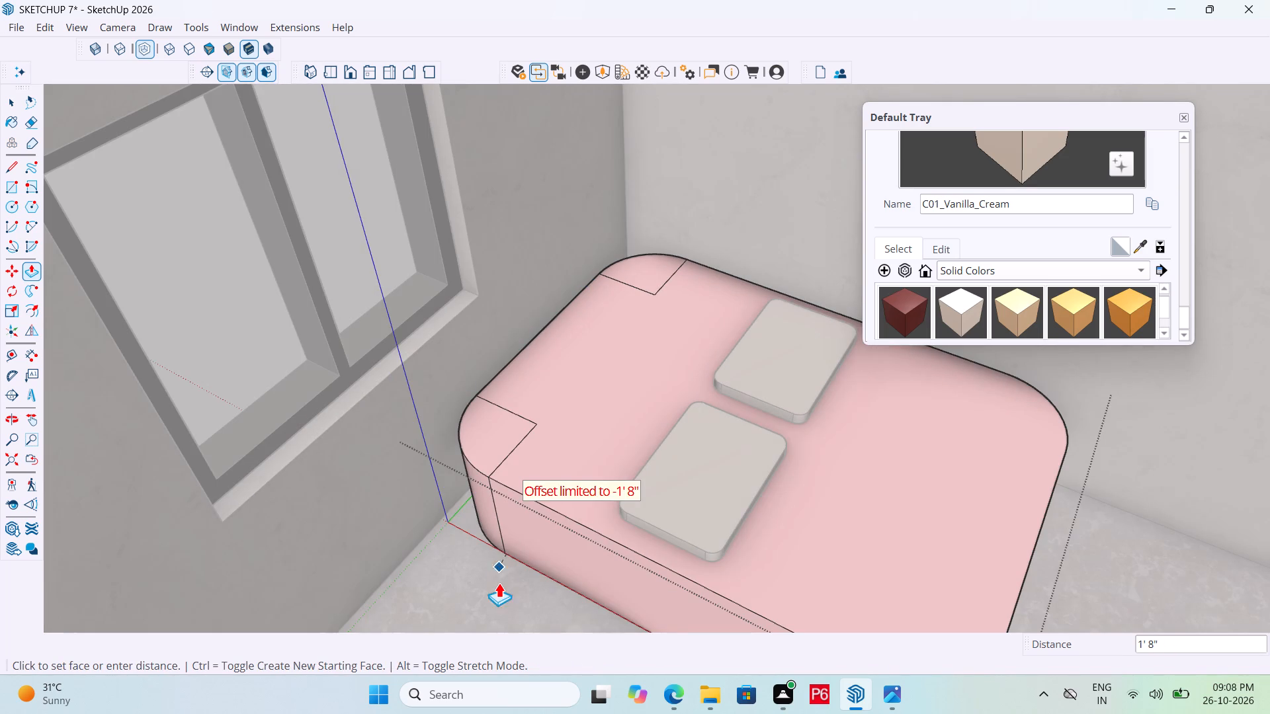
{"action": "left_click", "coordinate": [498, 587]}
Erase the leftover inner edges of both squares on the bed's top at the rounded head corners.
{"action": "middle_click_drag", "start_coordinate": [652, 370], "coordinate": [622, 401]}
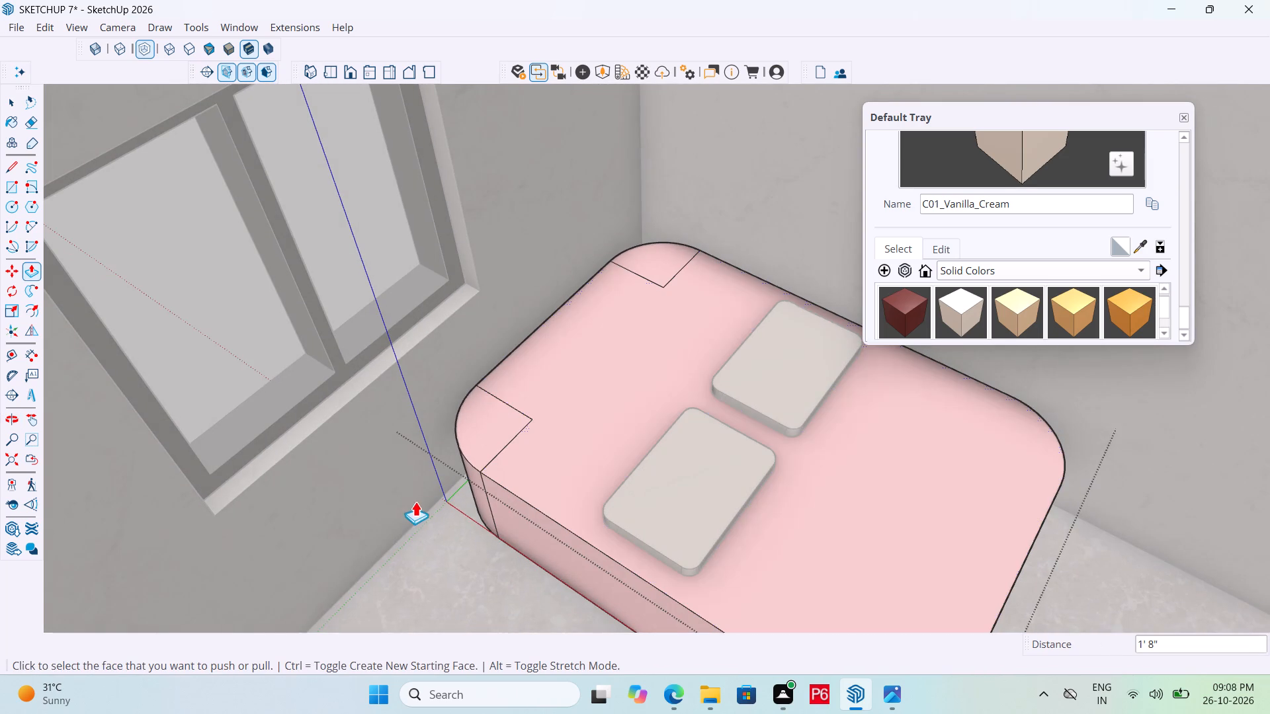
{"action": "key", "text": "e"}
{"action": "left_click_drag", "start_coordinate": [529, 408], "coordinate": [528, 440]}
{"action": "left_click_drag", "start_coordinate": [528, 436], "coordinate": [538, 413]}
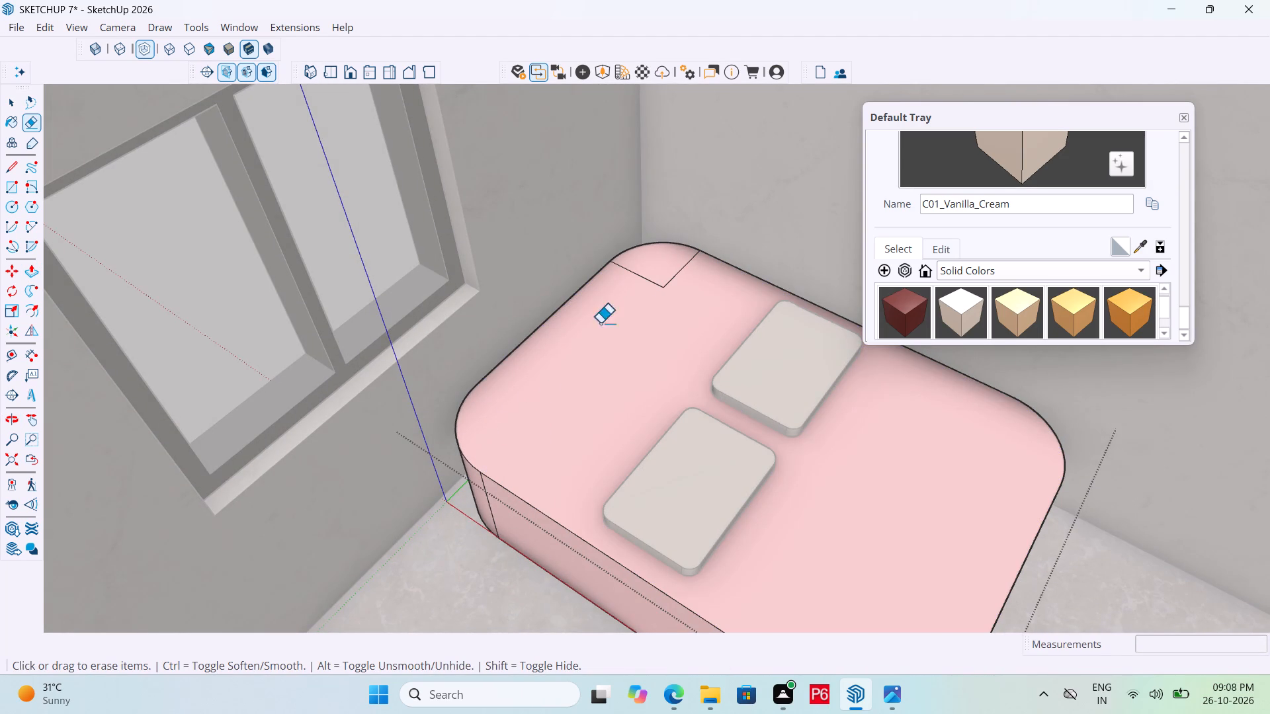
{"action": "left_click_drag", "start_coordinate": [645, 291], "coordinate": [691, 274]}
{"action": "left_click", "coordinate": [691, 274]}
Move both pillows together about 2' along the bed, back to its head end.
{"action": "scroll", "coordinate": [478, 409], "scroll_direction": "down", "scroll_amount": 4}
{"action": "key", "text": "space"}
{"action": "left_click", "coordinate": [768, 452]}
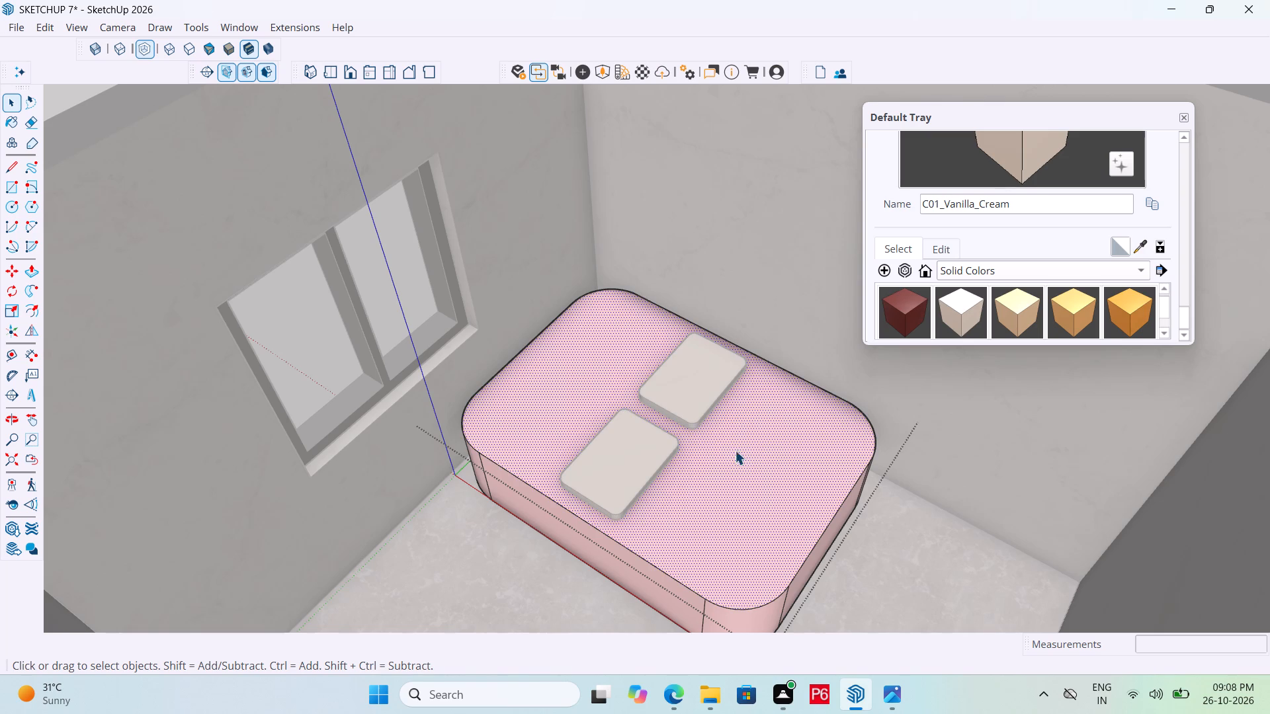
{"action": "left_click", "coordinate": [748, 249]}
{"action": "left_click", "coordinate": [663, 454]}
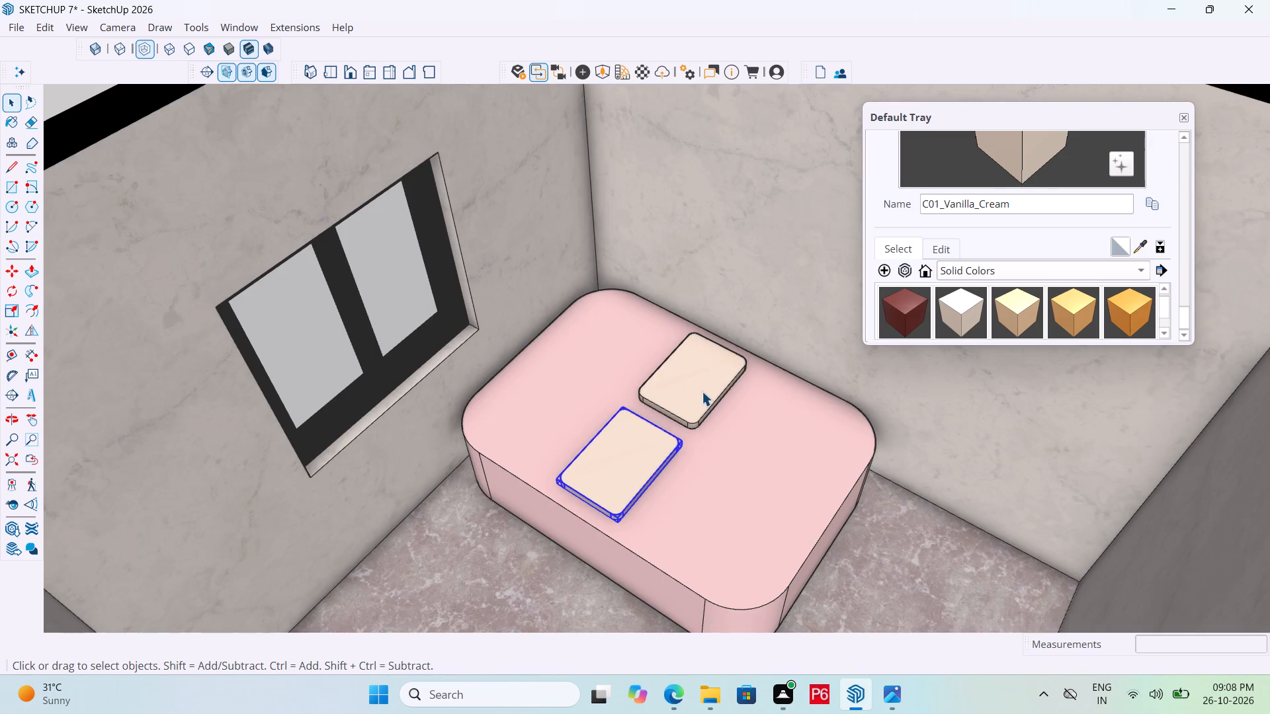
{"action": "left_click", "coordinate": [708, 385]}
{"action": "scroll", "coordinate": [718, 412], "scroll_direction": "up", "scroll_amount": 5}
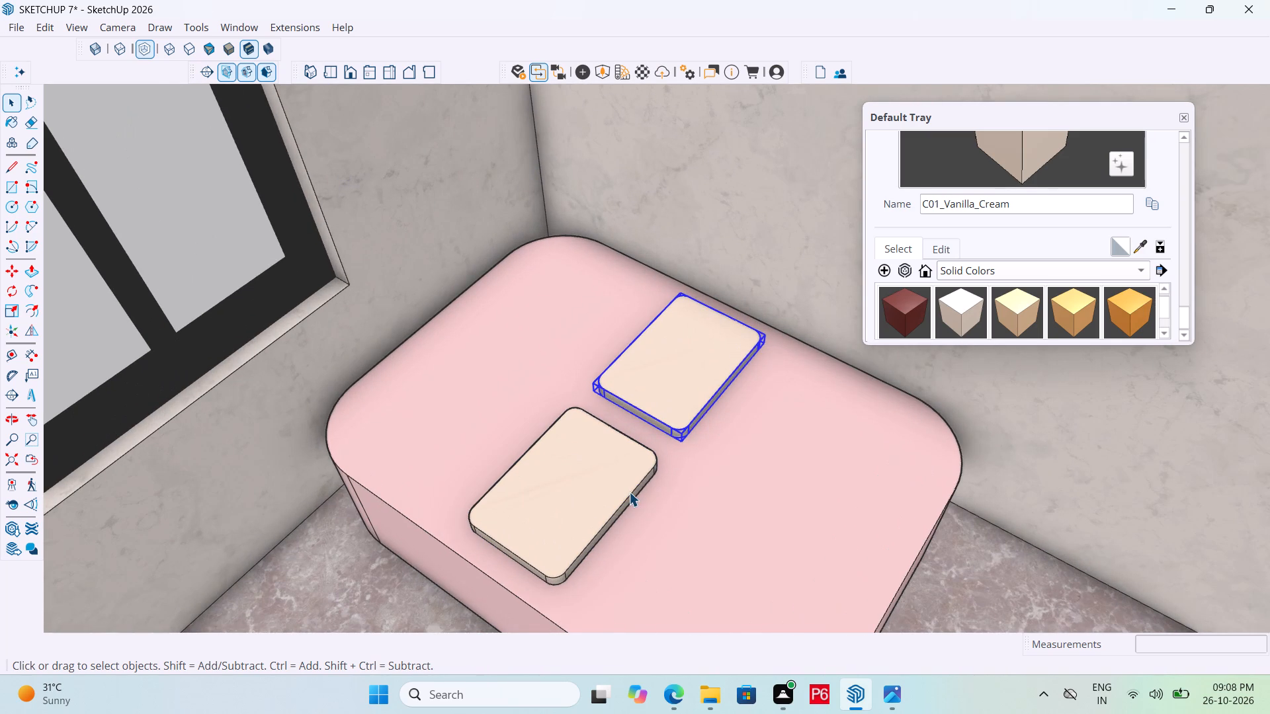
{"action": "left_click", "coordinate": [628, 491], "text": "ctrl"}
{"action": "scroll", "coordinate": [679, 517], "scroll_direction": "up", "scroll_amount": 5}
{"action": "key", "text": "m"}
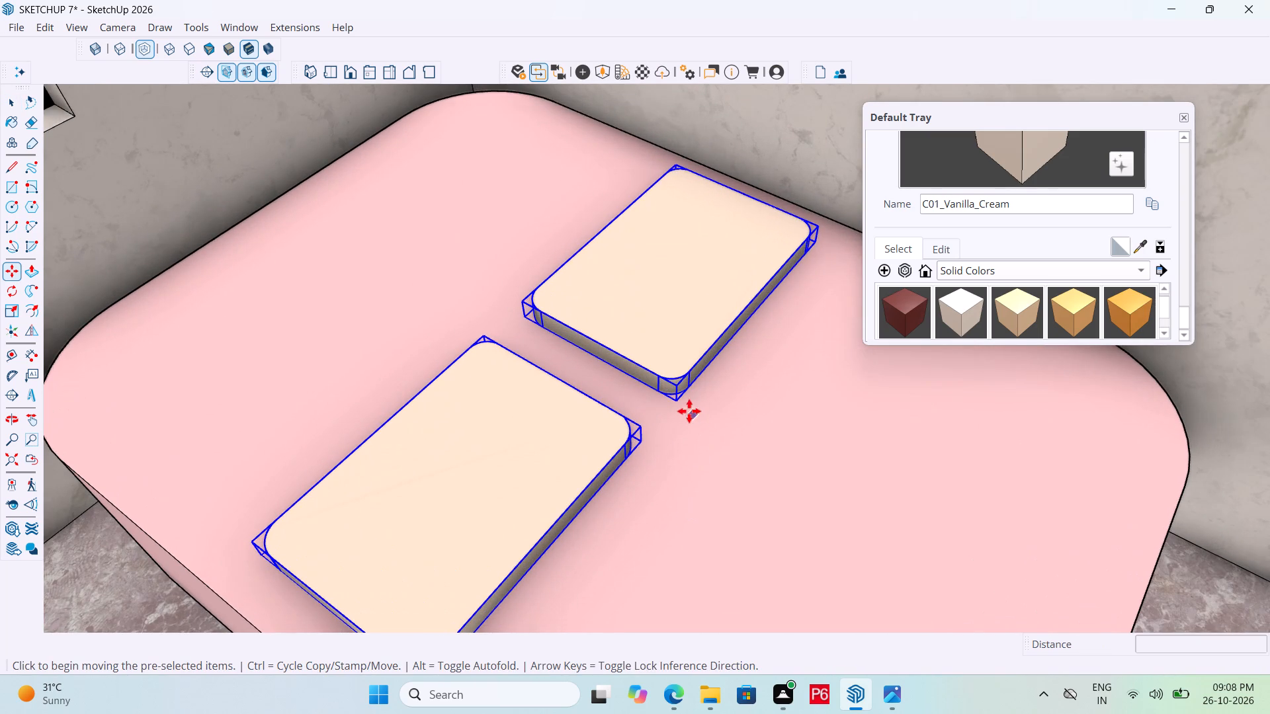
{"action": "left_click", "coordinate": [679, 407]}
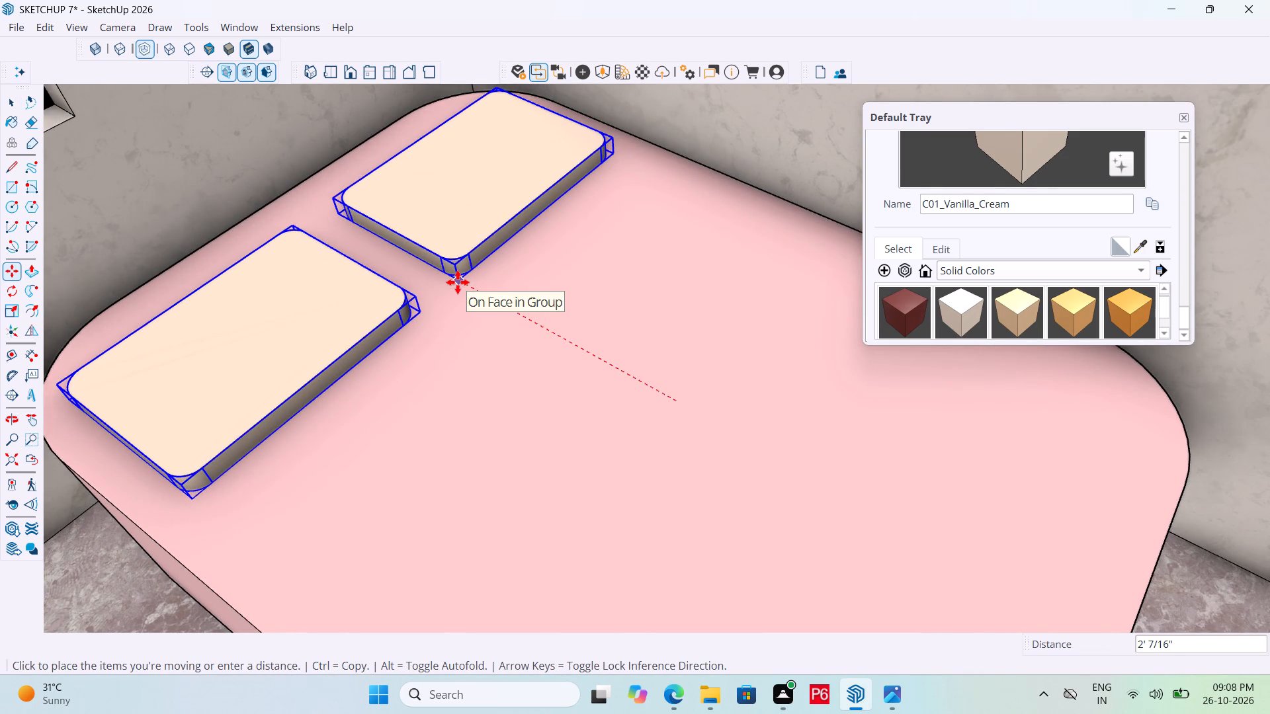
{"action": "left_click", "coordinate": [444, 279]}
Nudge both pillows slightly away from the head edge, toward the foot of the bed.
{"action": "scroll", "coordinate": [611, 355], "scroll_direction": "down", "scroll_amount": 5}
{"action": "middle_click_drag", "start_coordinate": [584, 404], "coordinate": [574, 514]}
{"action": "scroll", "coordinate": [494, 342], "scroll_direction": "up", "scroll_amount": 9}
{"action": "left_click", "coordinate": [509, 295]}
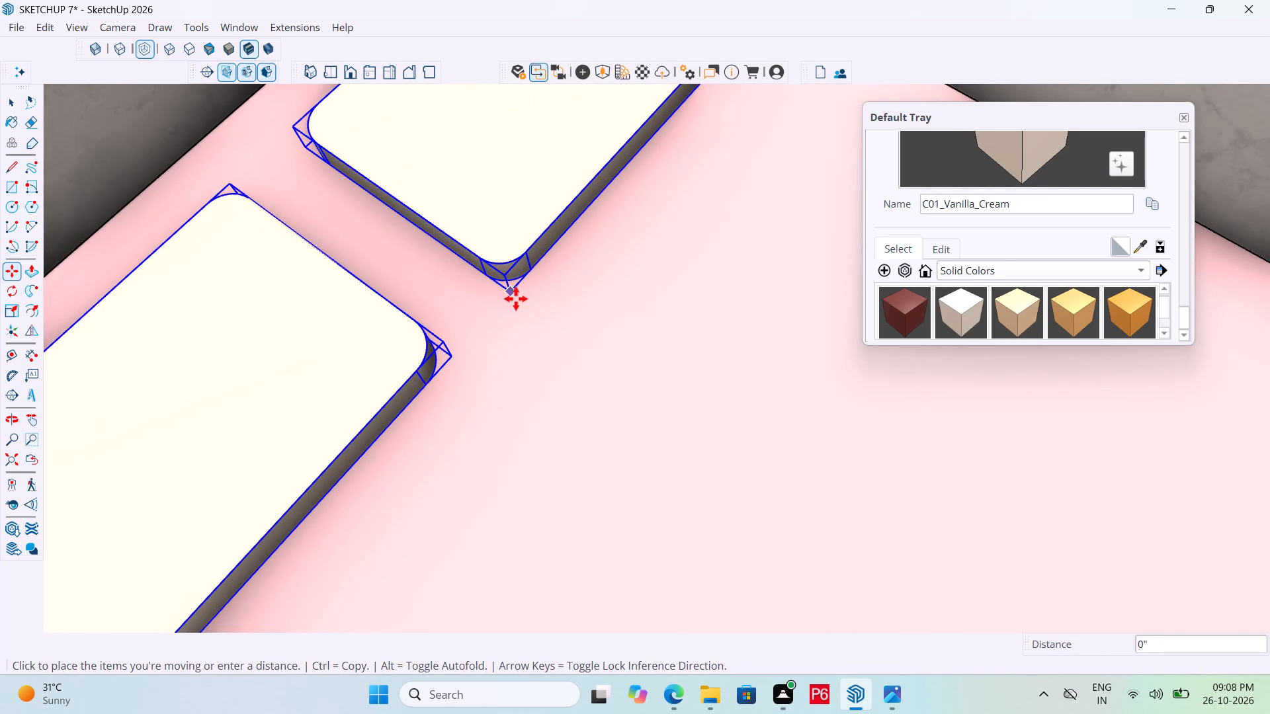
{"action": "left_click", "coordinate": [521, 309]}
Save the model.
{"action": "scroll", "coordinate": [501, 444], "scroll_direction": "down", "scroll_amount": 4}
{"action": "key", "text": "ctrl+s"}
{"action": "key", "text": "ctrl+s"}
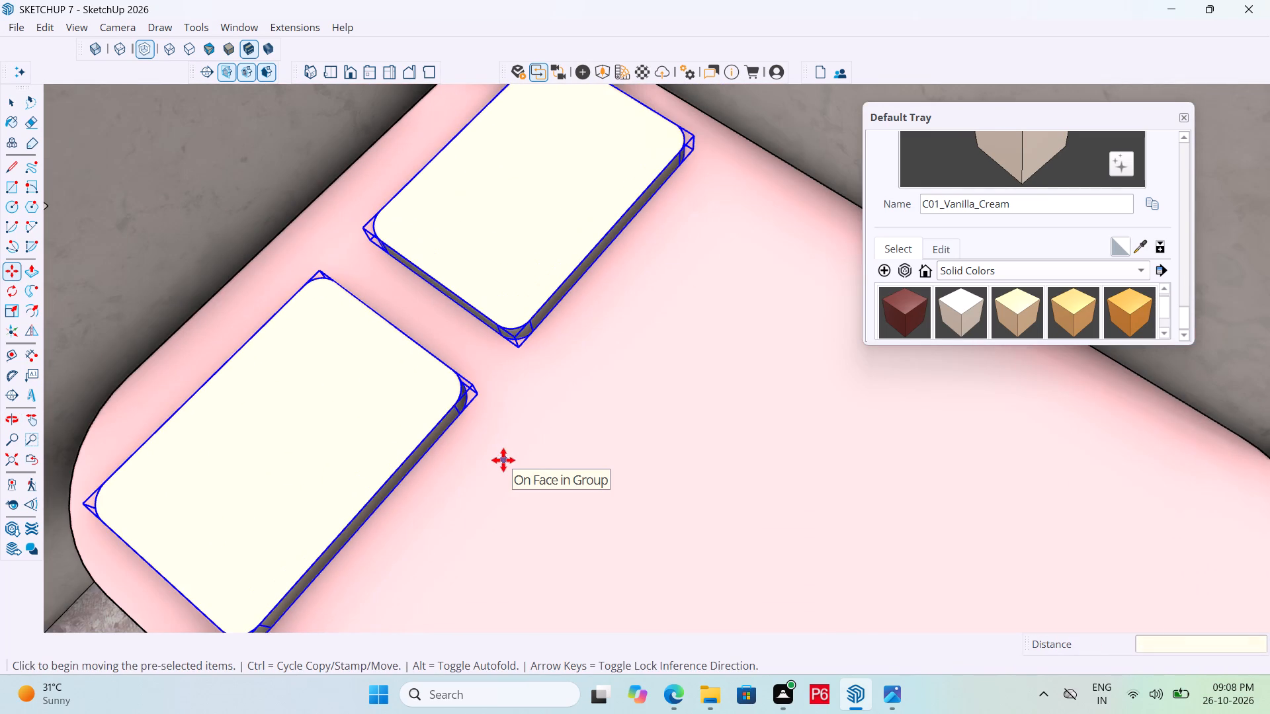
{"action": "key", "text": "ctrl+s"}
{"action": "key", "text": "ctrl+s"}
{"action": "scroll", "coordinate": [517, 489], "scroll_direction": "down", "scroll_amount": 4, "text": "ctrl"}
{"action": "key", "text": "ctrl+s"}
{"action": "key", "text": "ctrl+s"}
{"action": "key", "text": "ctrl+s"}
{"action": "key", "text": "ctrl+s"}
{"action": "key", "text": "ctrl+s"}
{"action": "key", "text": "ctrl+s"}
{"action": "key", "text": "ctrl+s"}
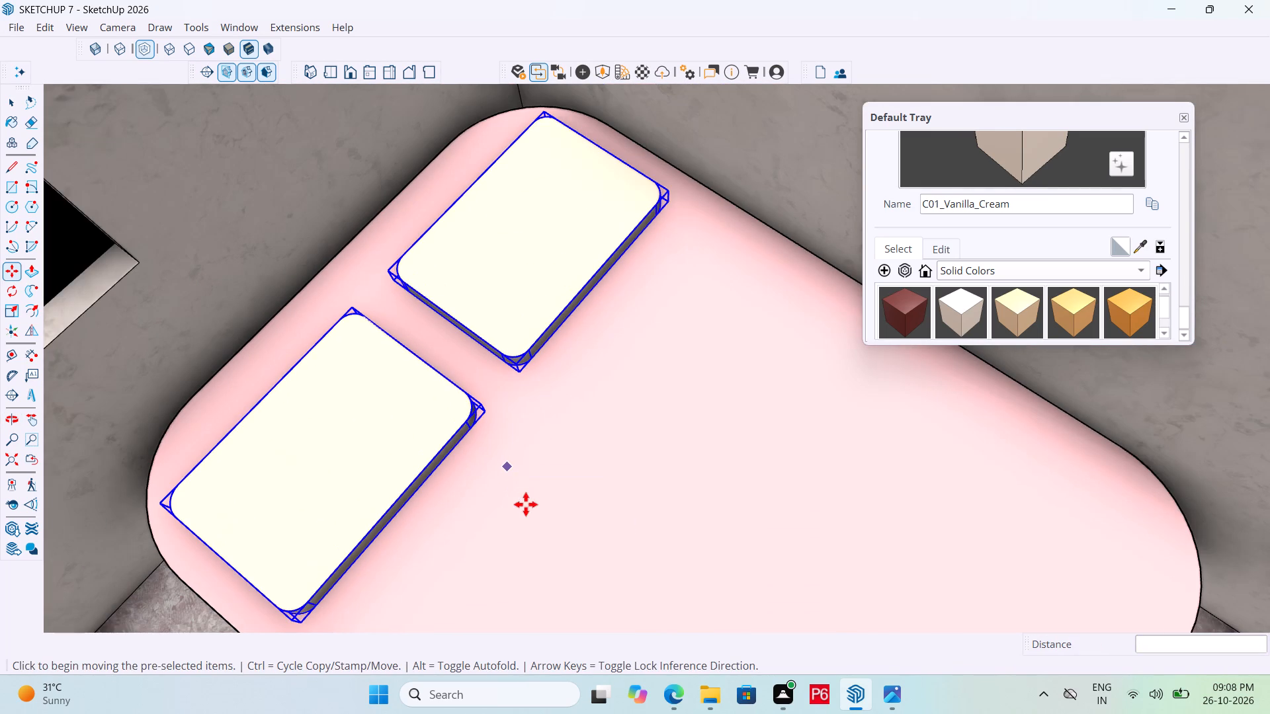
{"action": "scroll", "coordinate": [535, 507], "scroll_direction": "down", "scroll_amount": 7}
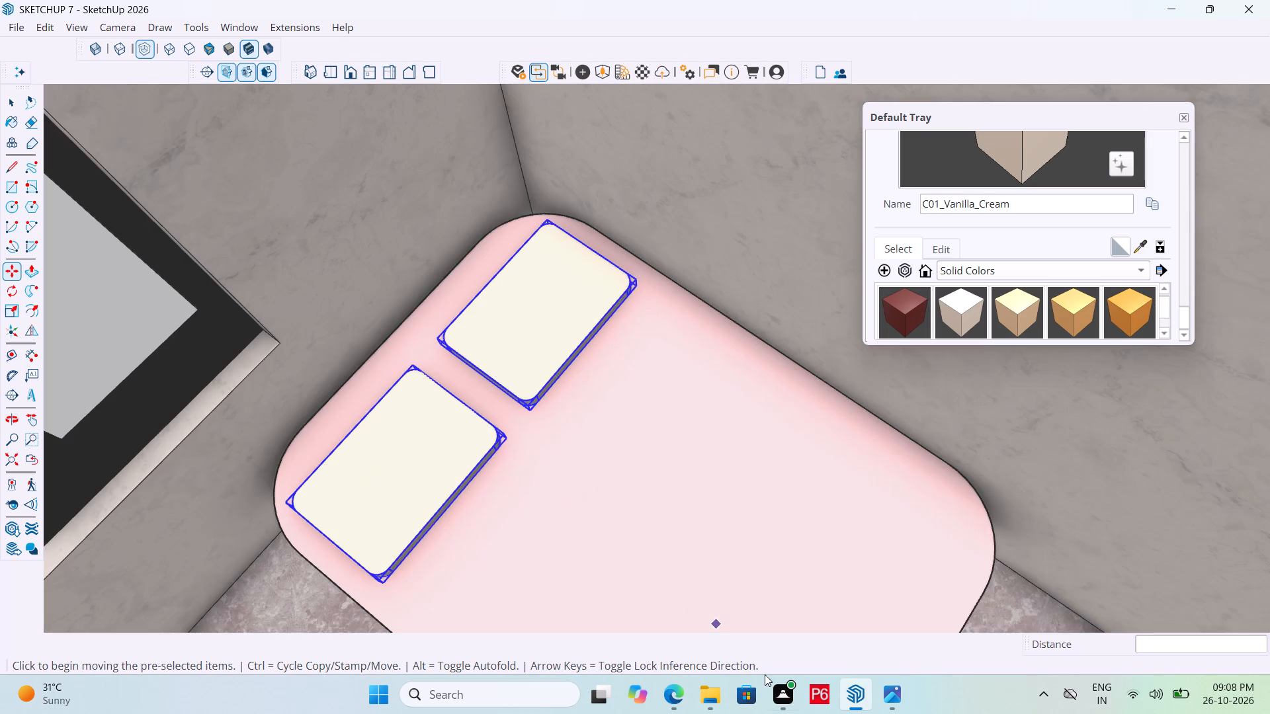
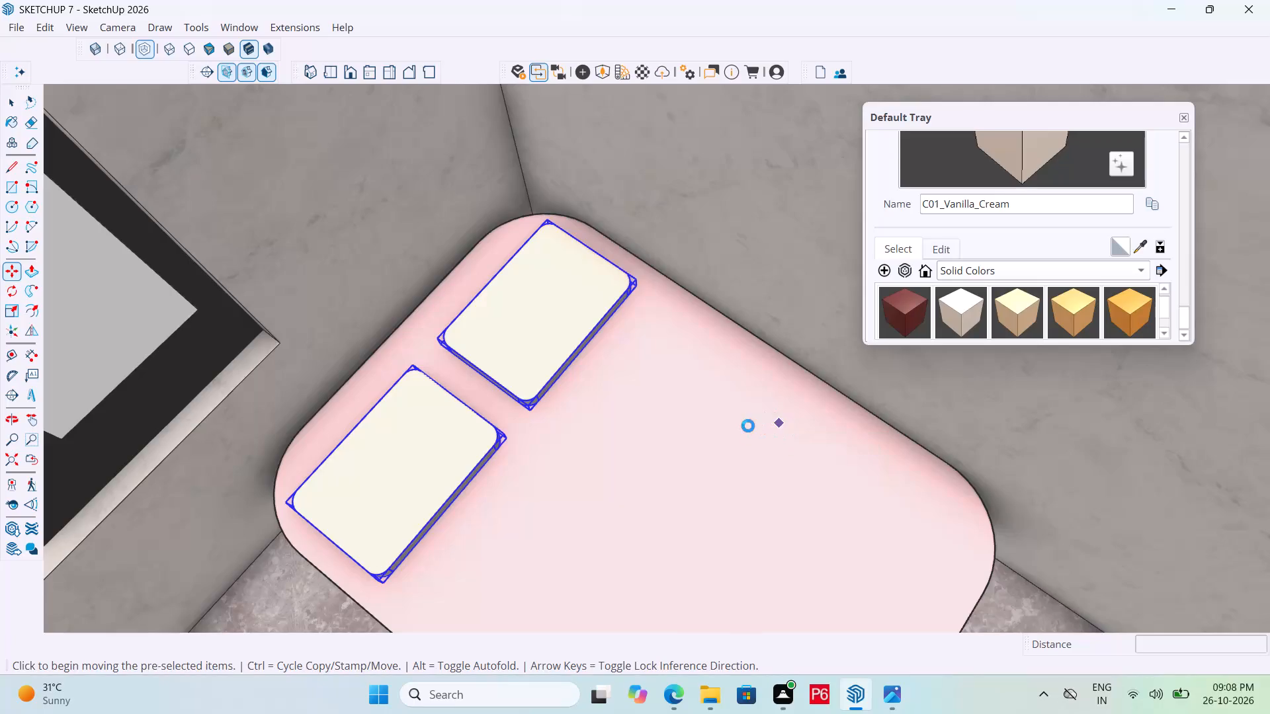
Save the model.
{"action": "key", "text": "ctrl+s"}
{"action": "key", "text": "ctrl+s"}
{"action": "key", "text": "ctrl+s"}
{"action": "key", "text": "ctrl+s"}
{"action": "key", "text": "ctrl+s"}
{"action": "key", "text": "ctrl+s"}
{"action": "key", "text": "ctrl+s"}
{"action": "key", "text": "ctrl+s"}
{"action": "key", "text": "ctrl+s"}
Outline a blanket band about 5' wide across the bed's top, from below the pillows to the start of the rounded foot corners.
{"action": "scroll", "coordinate": [637, 360], "scroll_direction": "down", "scroll_amount": 5}
{"action": "key", "text": "space"}
{"action": "scroll", "coordinate": [583, 376], "scroll_direction": "down", "scroll_amount": 6}
{"action": "middle_click_drag", "start_coordinate": [728, 409], "coordinate": [711, 302]}
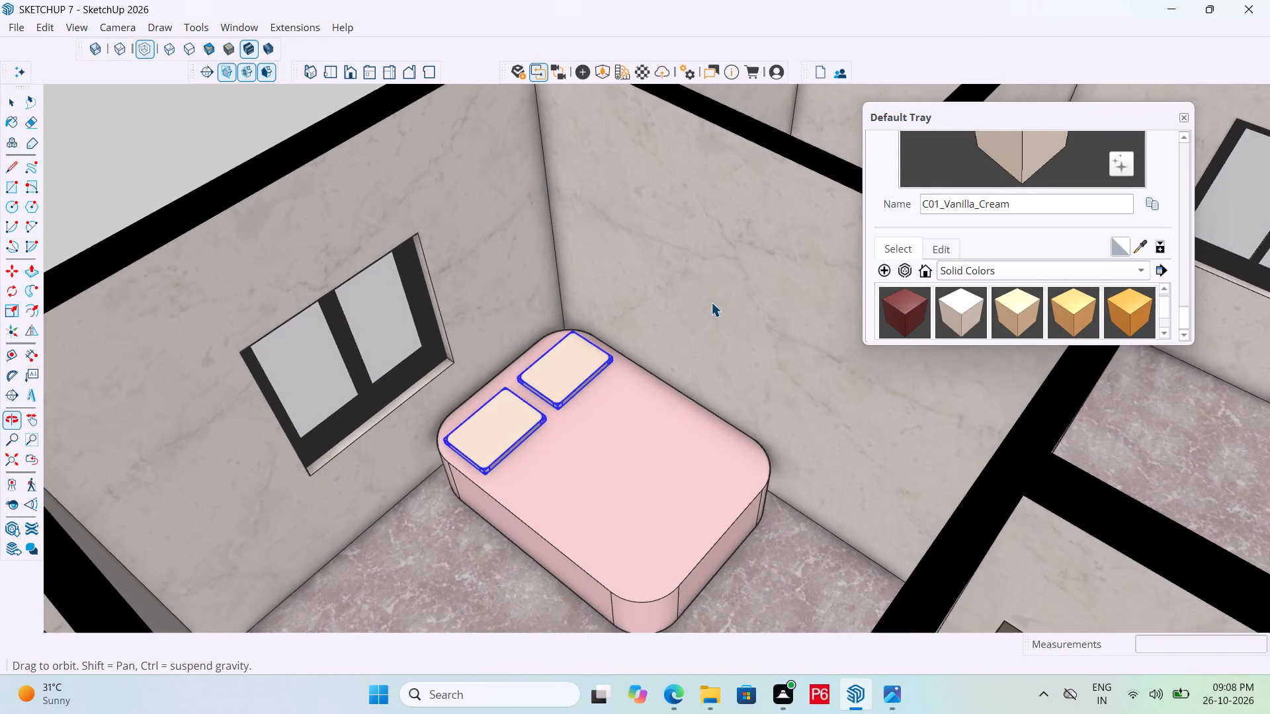
{"action": "scroll", "coordinate": [636, 389], "scroll_direction": "down", "scroll_amount": 5}
{"action": "middle_click_drag", "start_coordinate": [648, 414], "coordinate": [663, 448]}
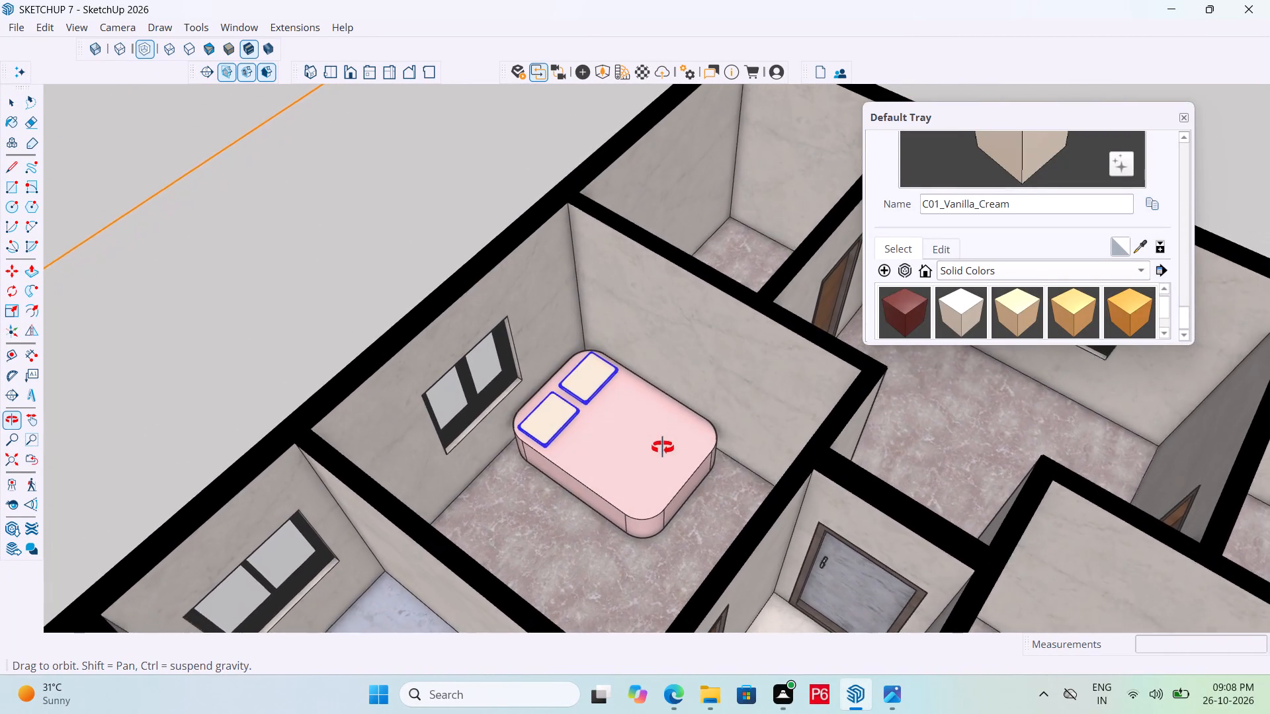
{"action": "middle_click_drag", "start_coordinate": [663, 448], "coordinate": [660, 449]}
{"action": "scroll", "coordinate": [658, 449], "scroll_direction": "up", "scroll_amount": 5}
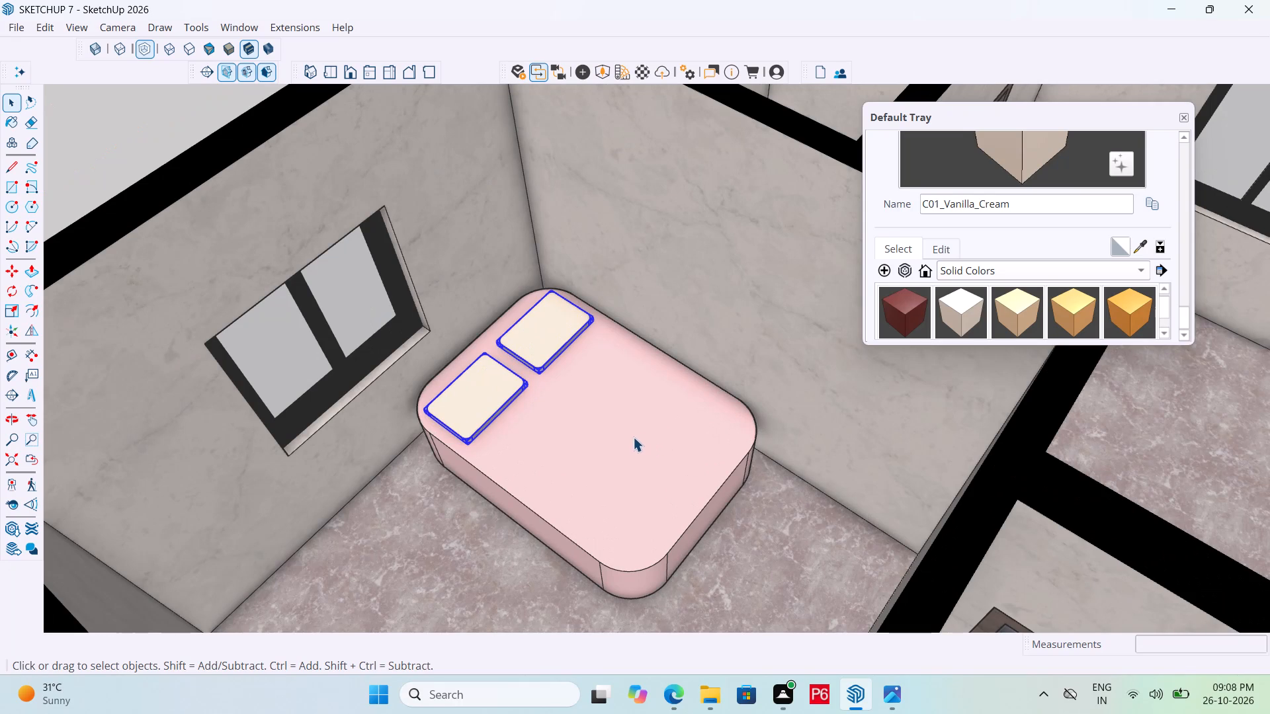
{"action": "key", "text": "l"}
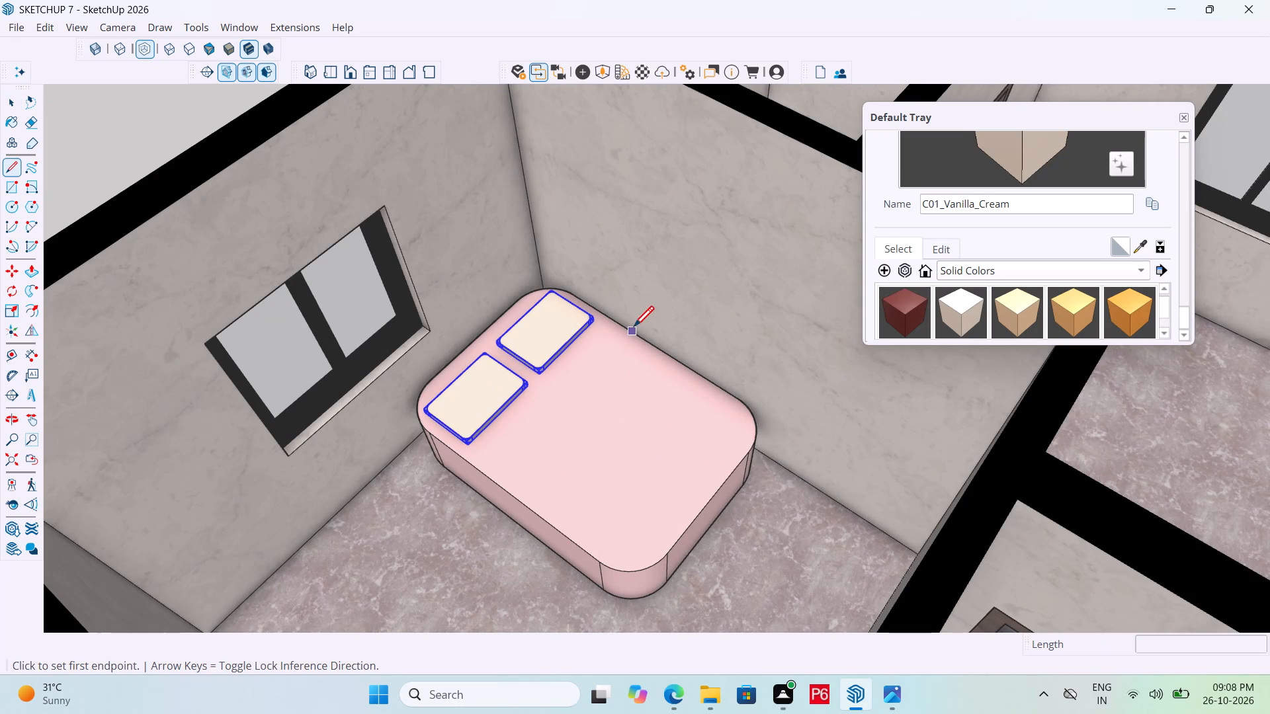
{"action": "left_click", "coordinate": [638, 339]}
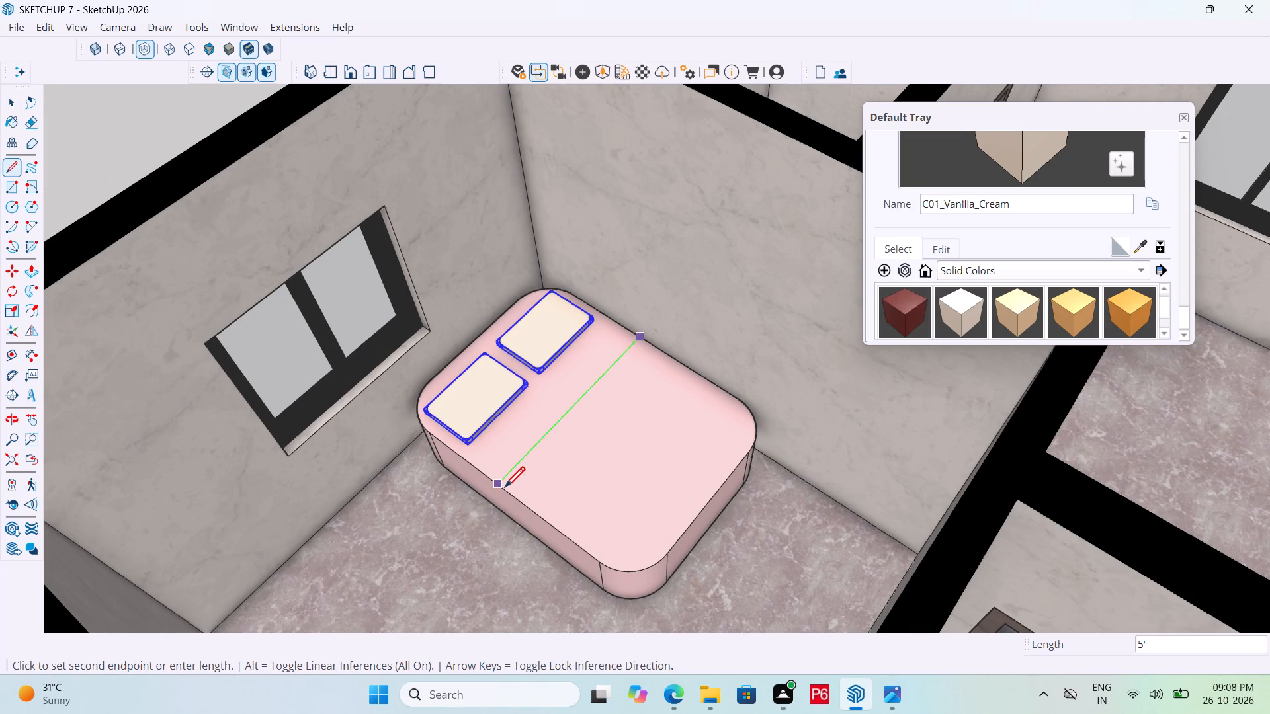
{"action": "left_click", "coordinate": [501, 489]}
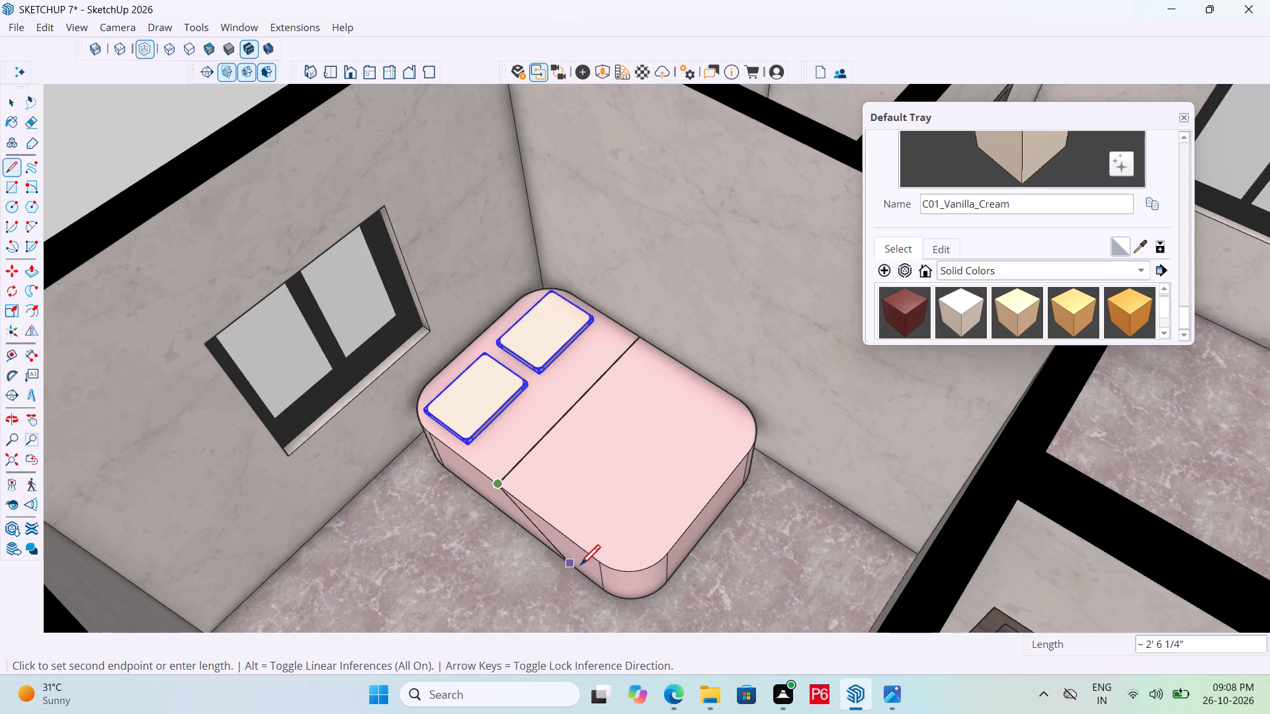
{"action": "left_click_drag", "start_coordinate": [599, 565], "coordinate": [609, 553]}
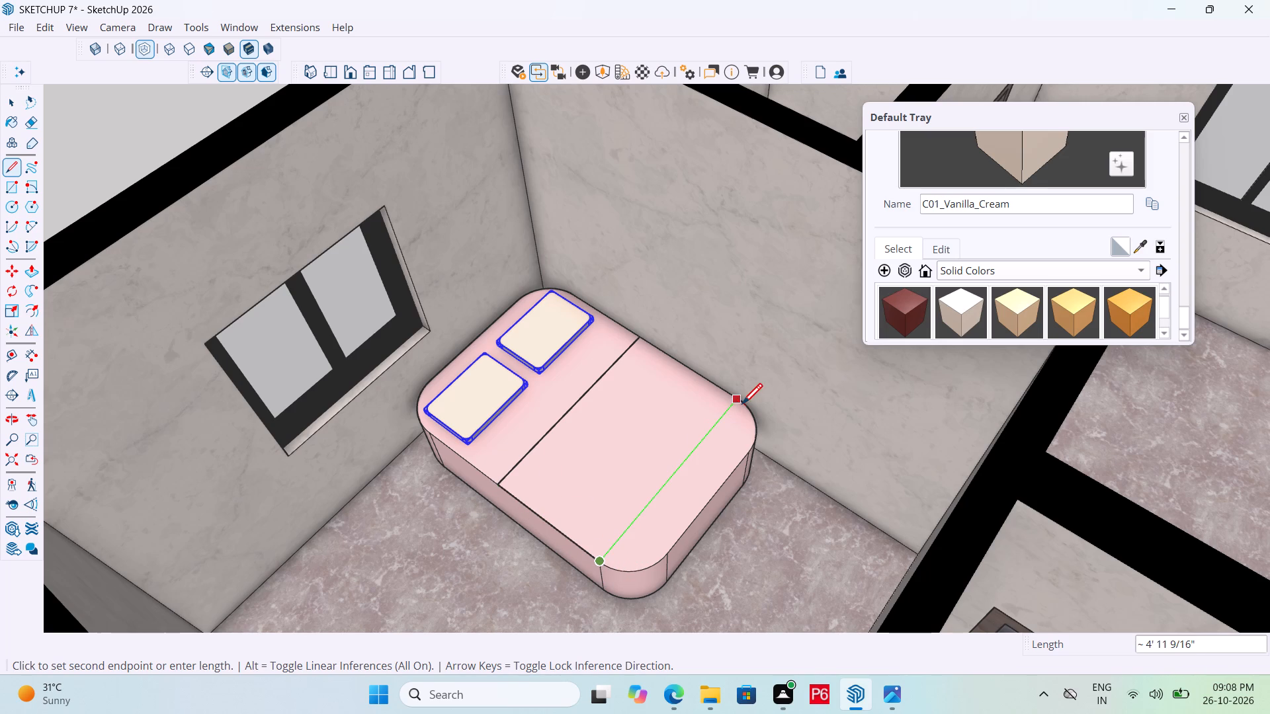
{"action": "left_click", "coordinate": [742, 406]}
{"action": "double_click", "coordinate": [636, 338]}
{"action": "key", "text": "space"}
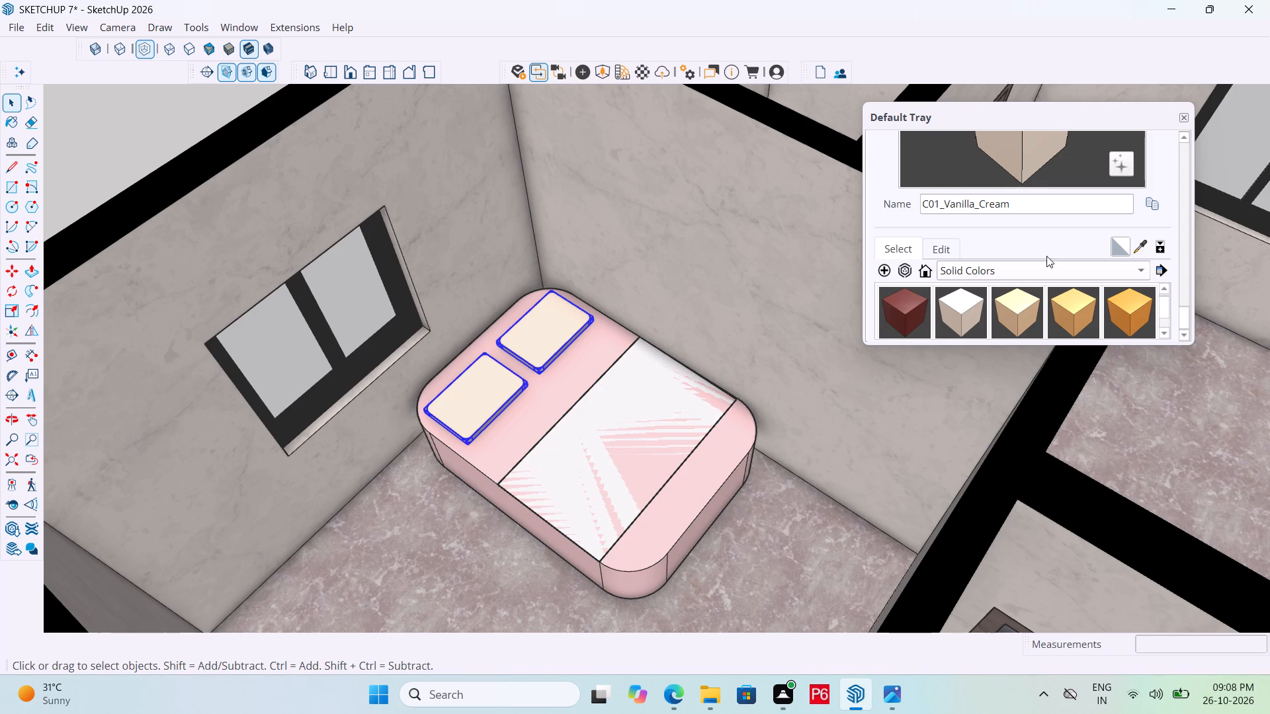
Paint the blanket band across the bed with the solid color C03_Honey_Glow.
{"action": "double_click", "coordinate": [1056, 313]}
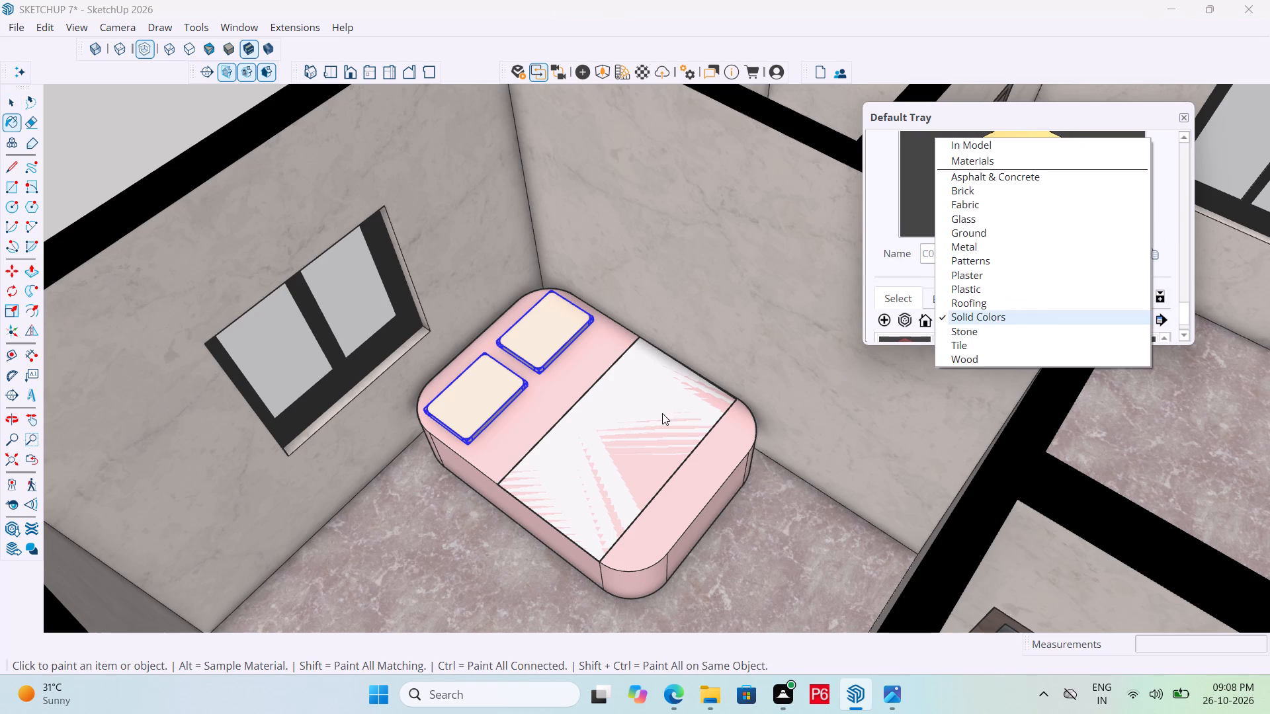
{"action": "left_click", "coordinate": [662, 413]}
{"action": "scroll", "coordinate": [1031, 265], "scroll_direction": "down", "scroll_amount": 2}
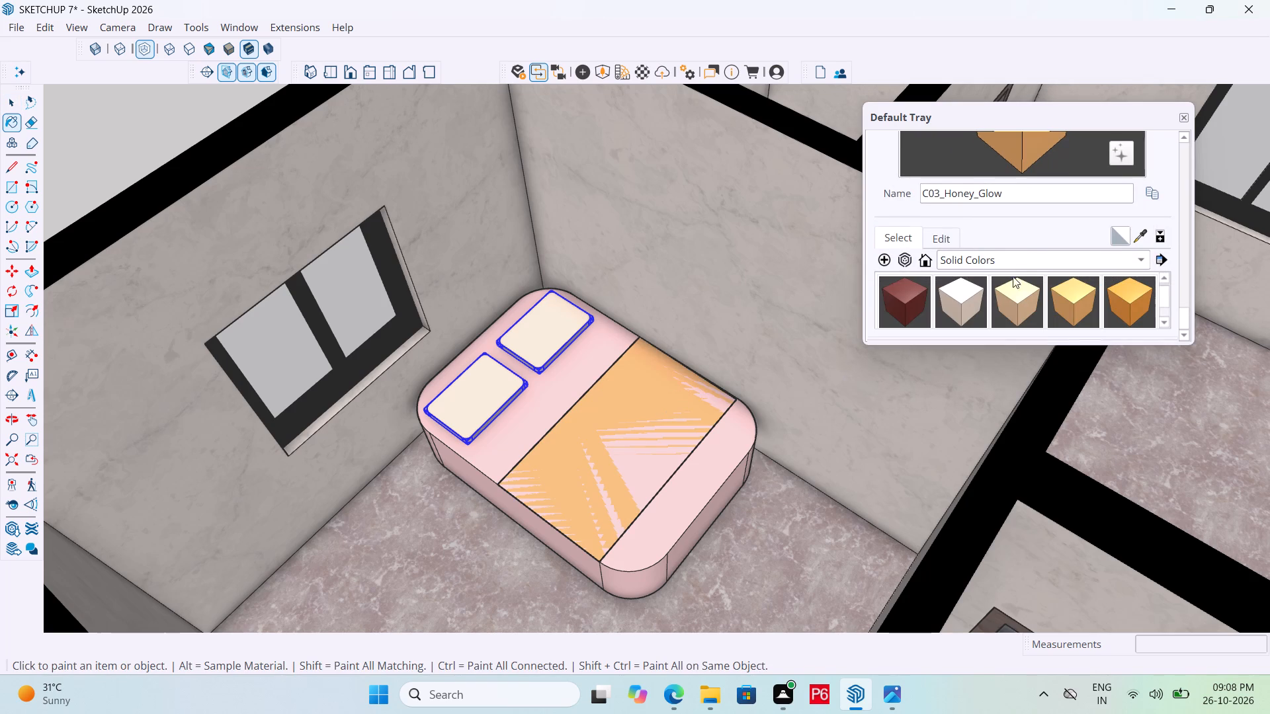
Paint the blanket band across the bed with the solid color C02_Golden_Beige.
{"action": "left_click", "coordinate": [1028, 297]}
{"action": "left_click", "coordinate": [636, 441]}
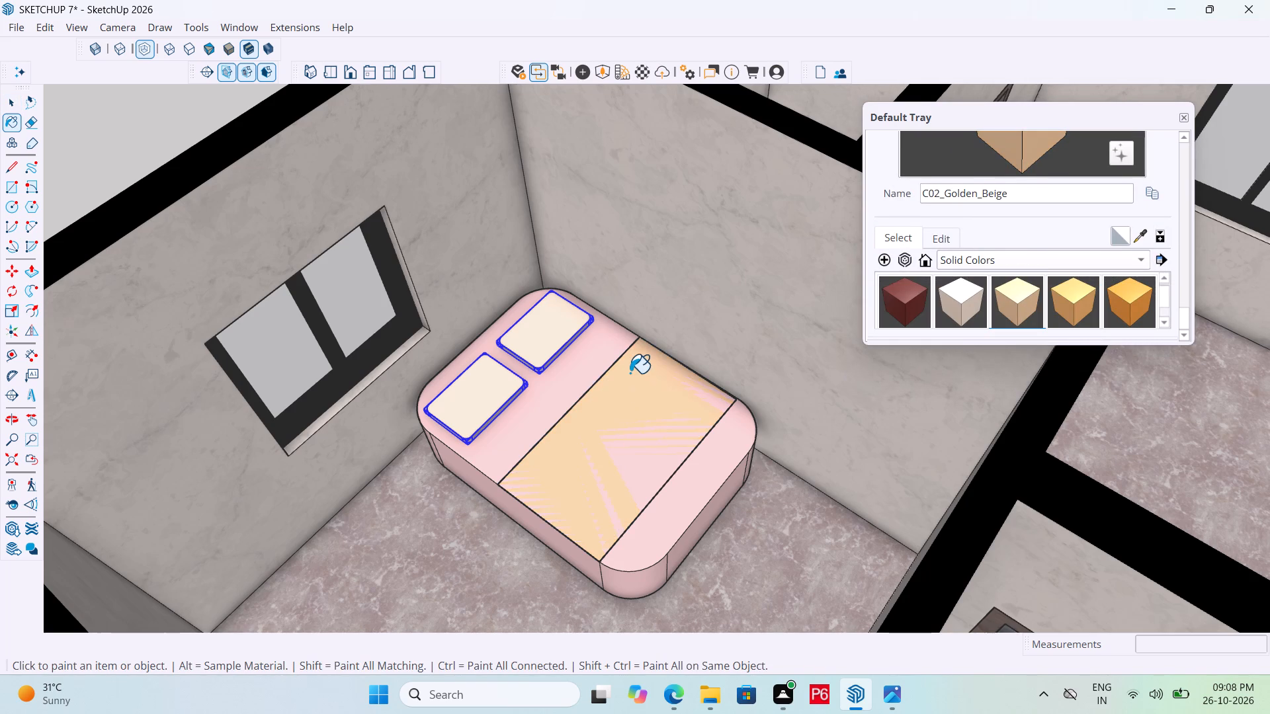
{"action": "scroll", "coordinate": [630, 373], "scroll_direction": "down", "scroll_amount": 3}
{"action": "key", "text": "space"}
Push/Pull the golden-beige blanket band up by 0.1" from the bed's top.
{"action": "left_click", "coordinate": [302, 207]}
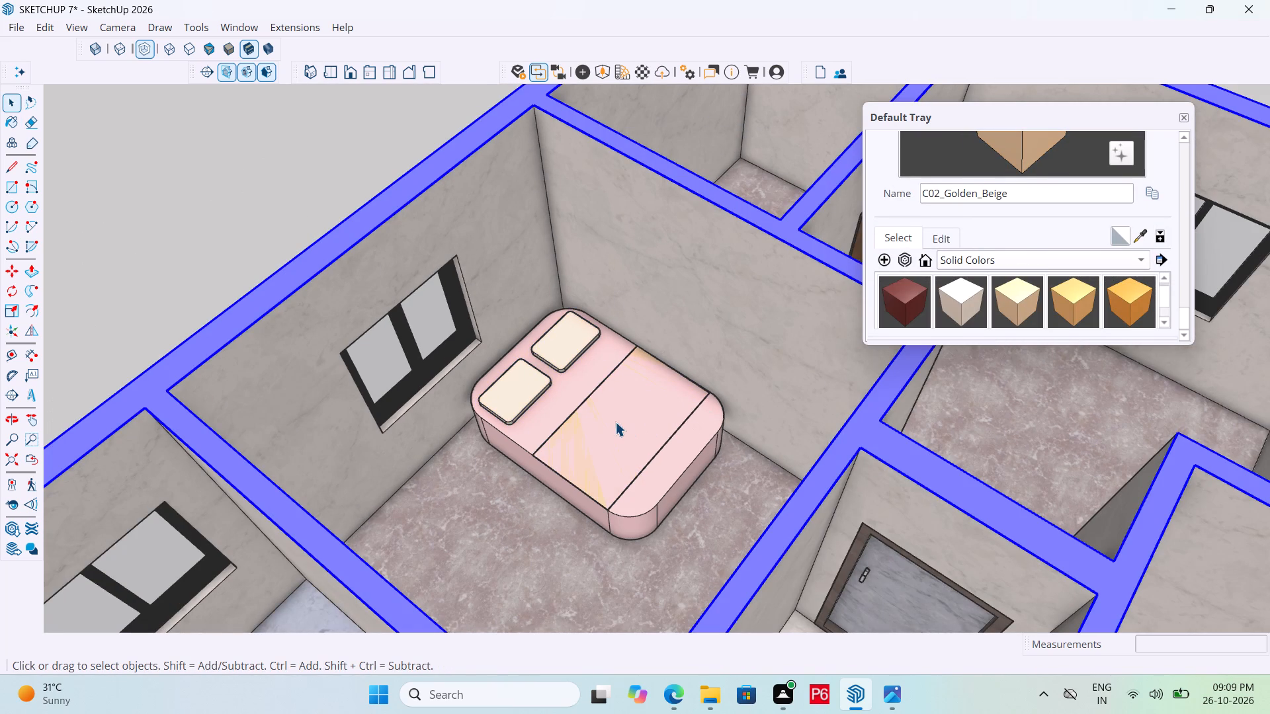
{"action": "key", "text": "space"}
{"action": "triple_click", "coordinate": [616, 422]}
{"action": "key", "text": "p"}
{"action": "left_click", "coordinate": [607, 422]}
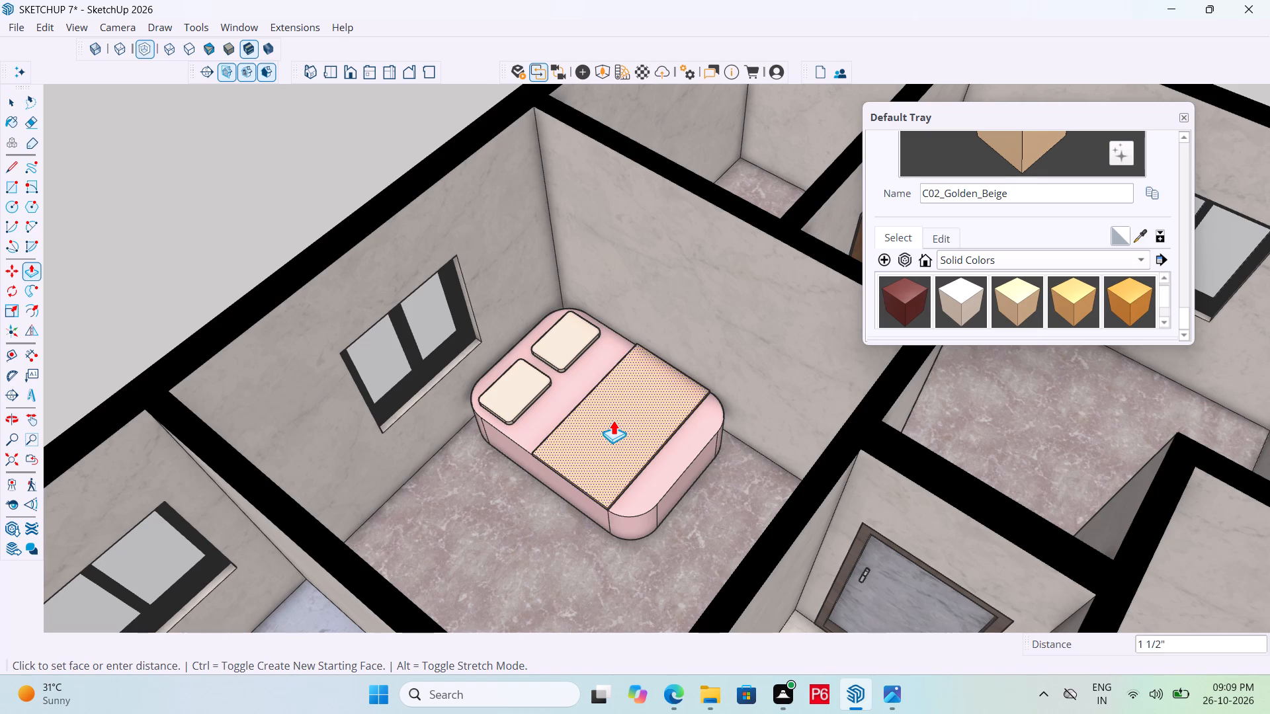
{"action": "type", "text": "0.1\""}
{"action": "key", "text": "Return"}
Save the model with the raised blanket.
{"action": "middle_click_drag", "start_coordinate": [630, 457], "coordinate": [609, 460]}
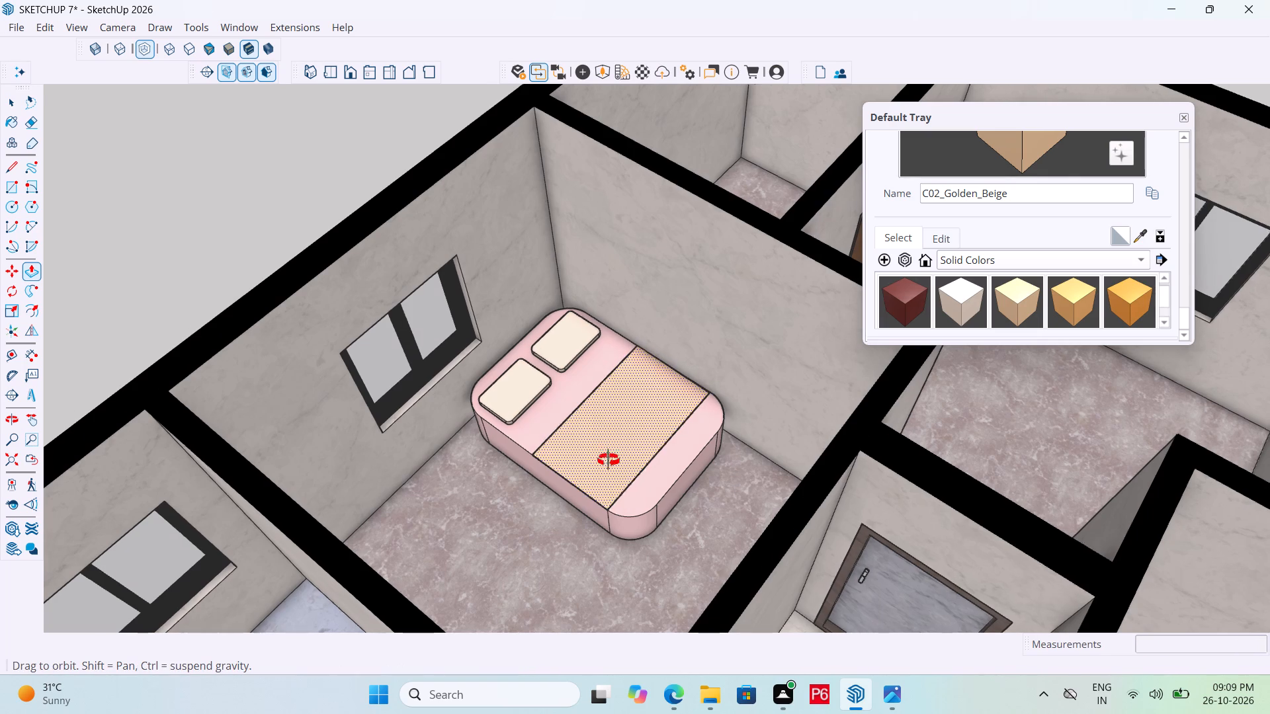
{"action": "middle_click_drag", "start_coordinate": [609, 460], "coordinate": [598, 459]}
{"action": "key", "text": "ctrl+s"}
{"action": "key", "text": "ctrl+s"}
{"action": "key", "text": "ctrl+s"}
Examine the raised blanket band up close along the bed's side and top edges.
{"action": "scroll", "coordinate": [551, 499], "scroll_direction": "up", "scroll_amount": 4, "text": "ctrl"}
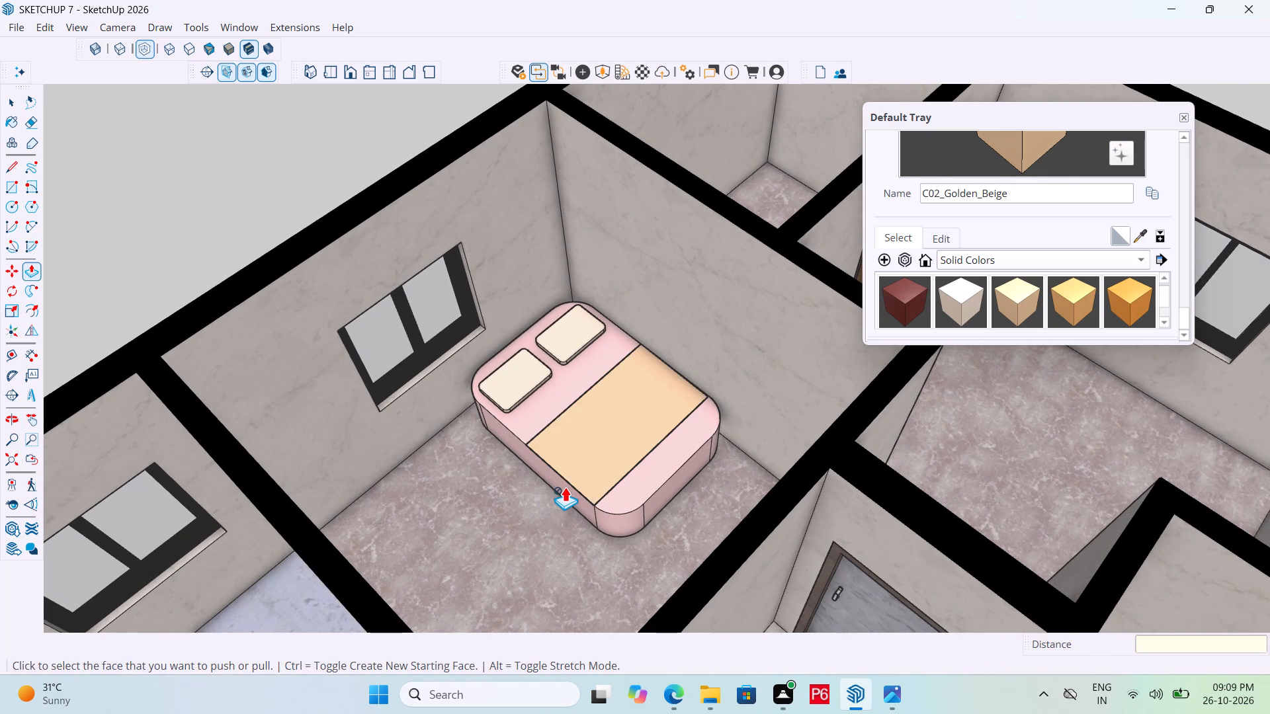
{"action": "middle_click_drag", "start_coordinate": [566, 485], "coordinate": [586, 459]}
{"action": "scroll", "coordinate": [571, 496], "scroll_direction": "up", "scroll_amount": 11}
{"action": "middle_click_drag", "start_coordinate": [577, 469], "coordinate": [600, 412]}
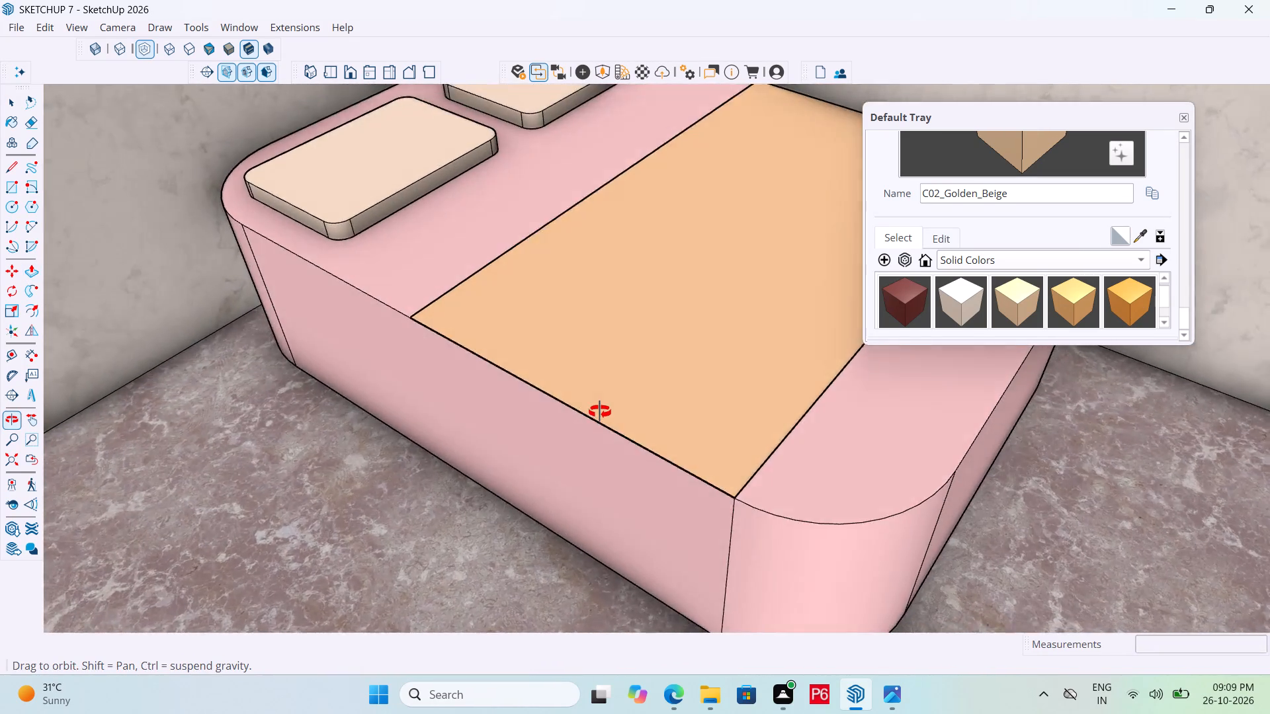
{"action": "middle_click_drag", "start_coordinate": [600, 412], "coordinate": [529, 514]}
{"action": "scroll", "coordinate": [544, 509], "scroll_direction": "up", "scroll_amount": 1}
{"action": "scroll", "coordinate": [606, 454], "scroll_direction": "down", "scroll_amount": 14}
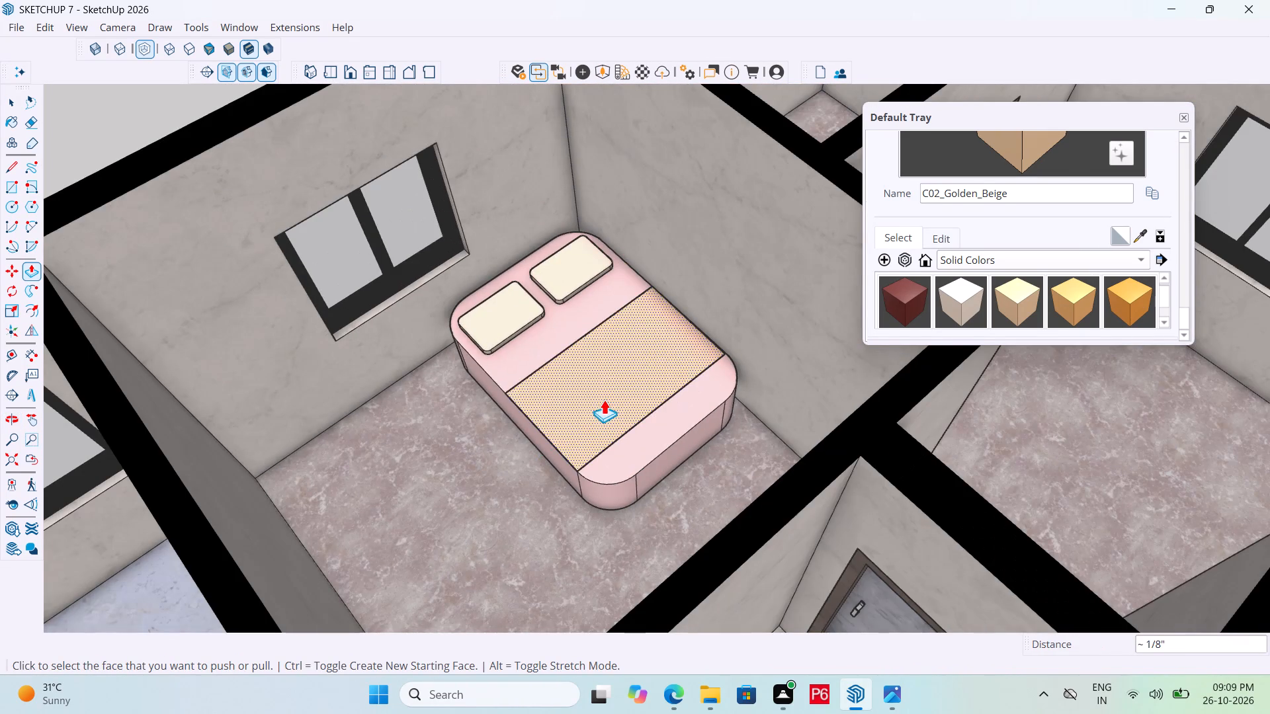
{"action": "scroll", "coordinate": [597, 403], "scroll_direction": "down", "scroll_amount": 2}
Group the golden-beige blanket band's face together with its bounding edges.
{"action": "key", "text": "space"}
{"action": "left_click", "coordinate": [310, 116]}
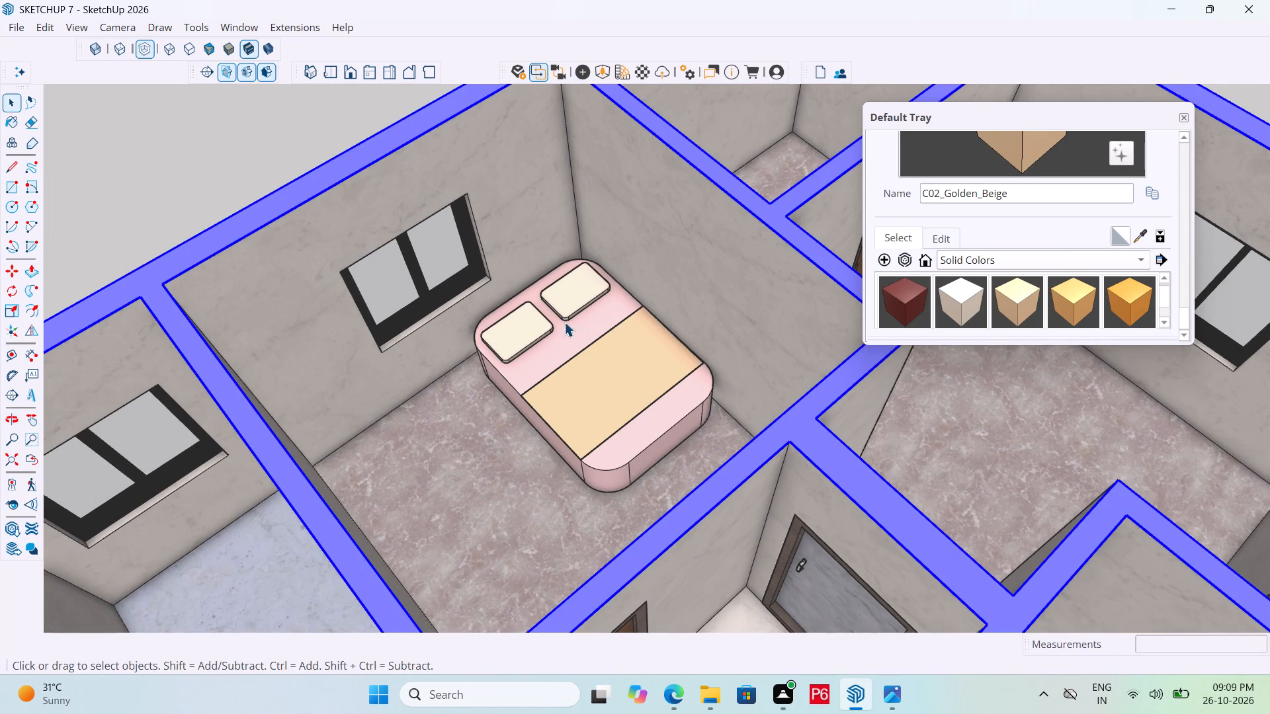
{"action": "left_click", "coordinate": [538, 331], "text": "ctrl"}
{"action": "left_click", "coordinate": [568, 305], "text": "ctrl"}
{"action": "left_click", "coordinate": [591, 355], "text": "ctrl"}
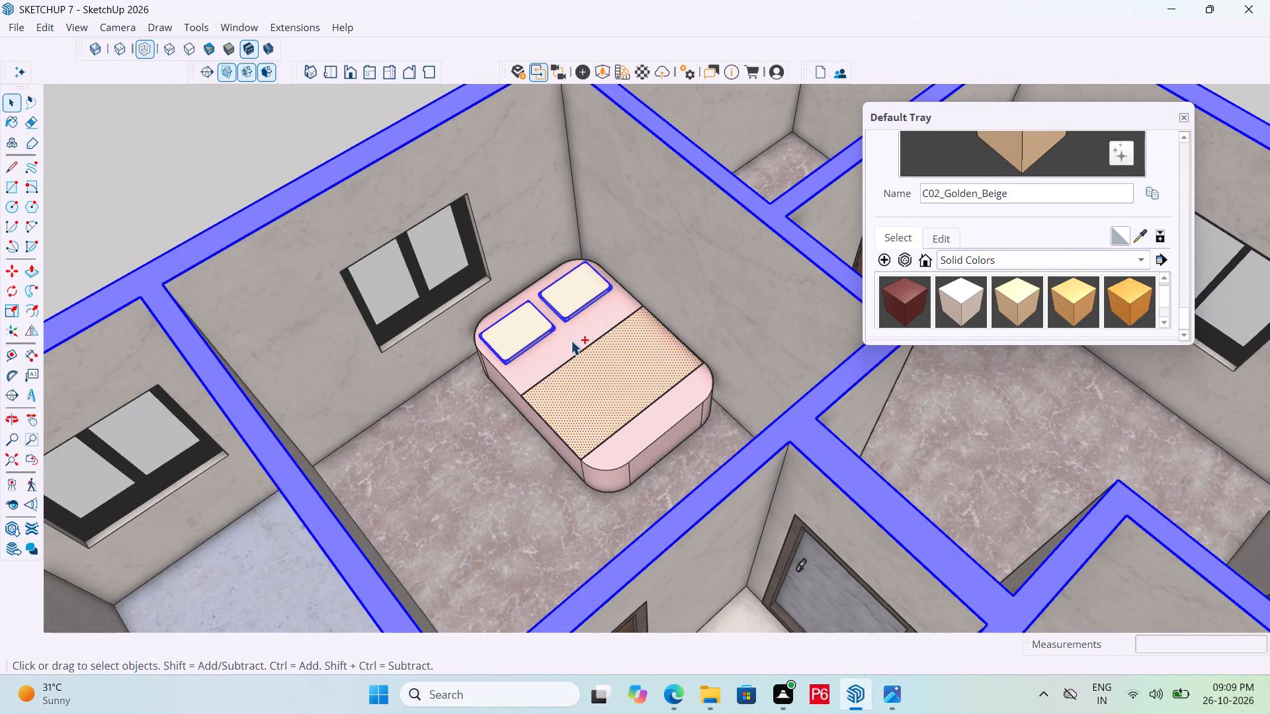
{"action": "left_click", "coordinate": [590, 383]}
{"action": "key", "text": "space"}
{"action": "triple_click", "coordinate": [601, 371]}
{"action": "left_click", "coordinate": [601, 371]}
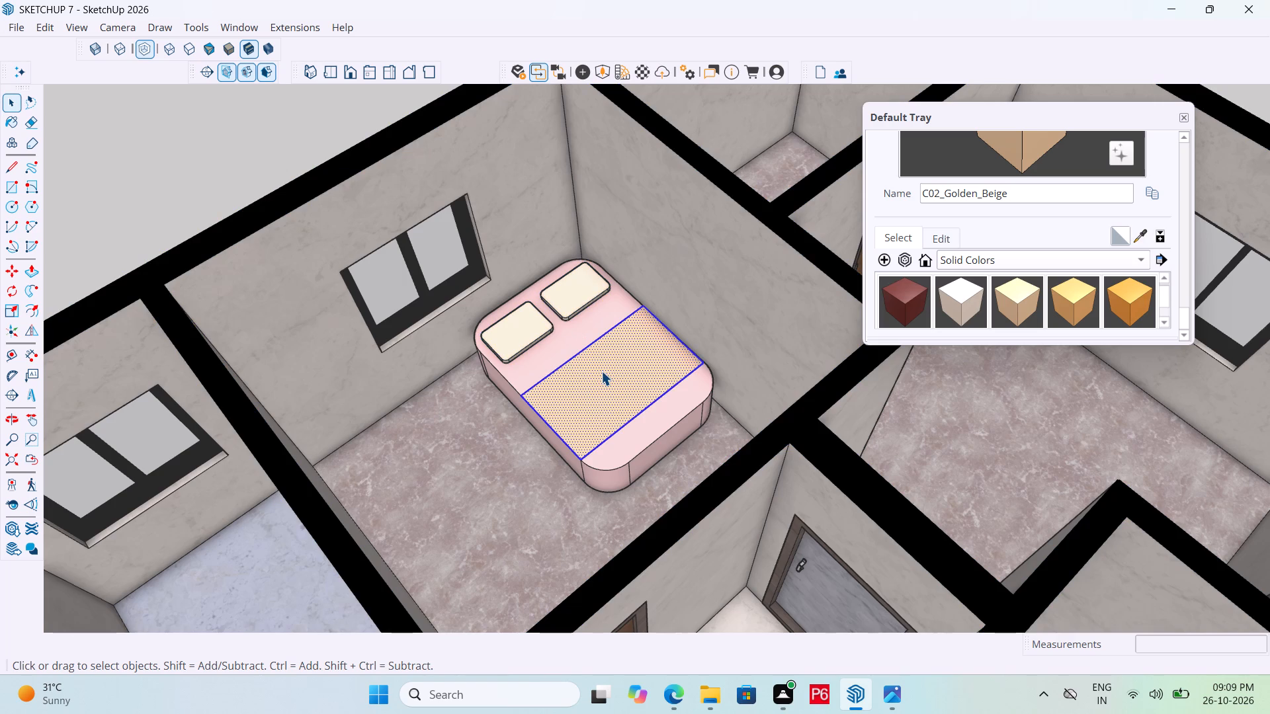
{"action": "right_click", "coordinate": [601, 371]}
{"action": "left_click", "coordinate": [666, 523]}
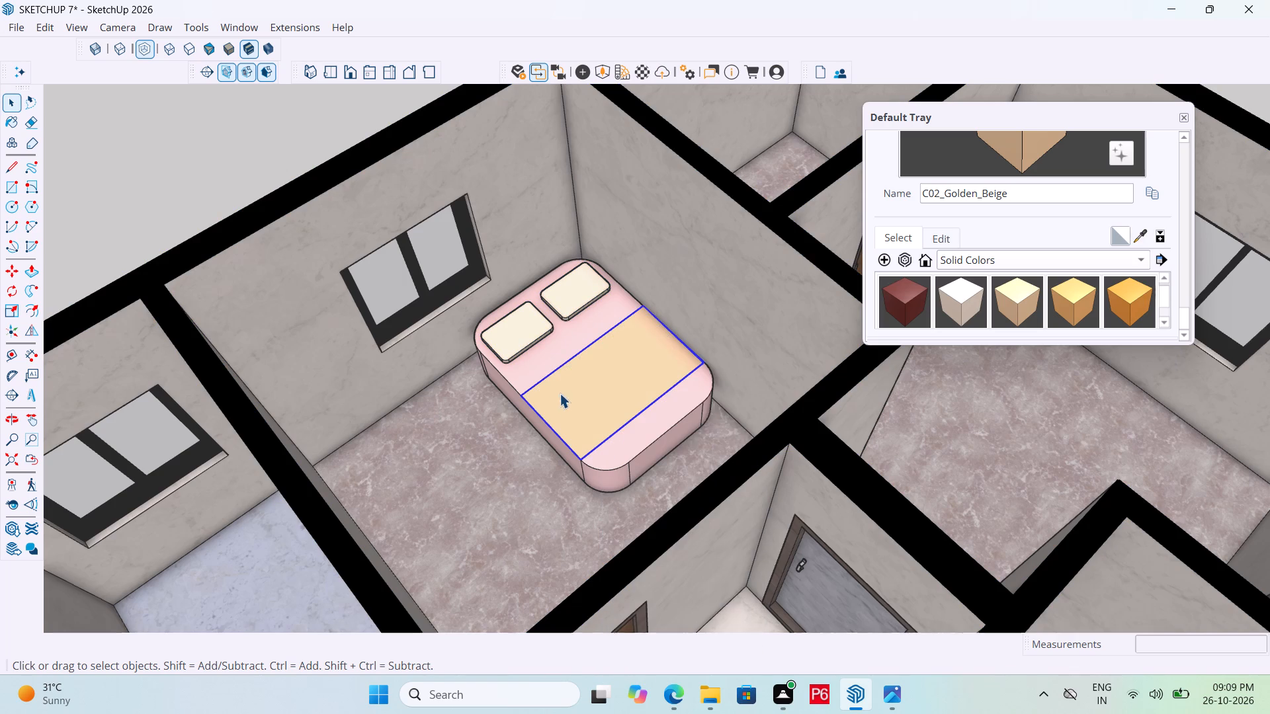
Combine the blanket band, both pillows and the pink bed base into one group.
{"action": "left_click", "coordinate": [531, 332], "text": "ctrl"}
{"action": "left_click", "coordinate": [566, 315], "text": "ctrl"}
{"action": "left_click", "coordinate": [565, 332], "text": "ctrl"}
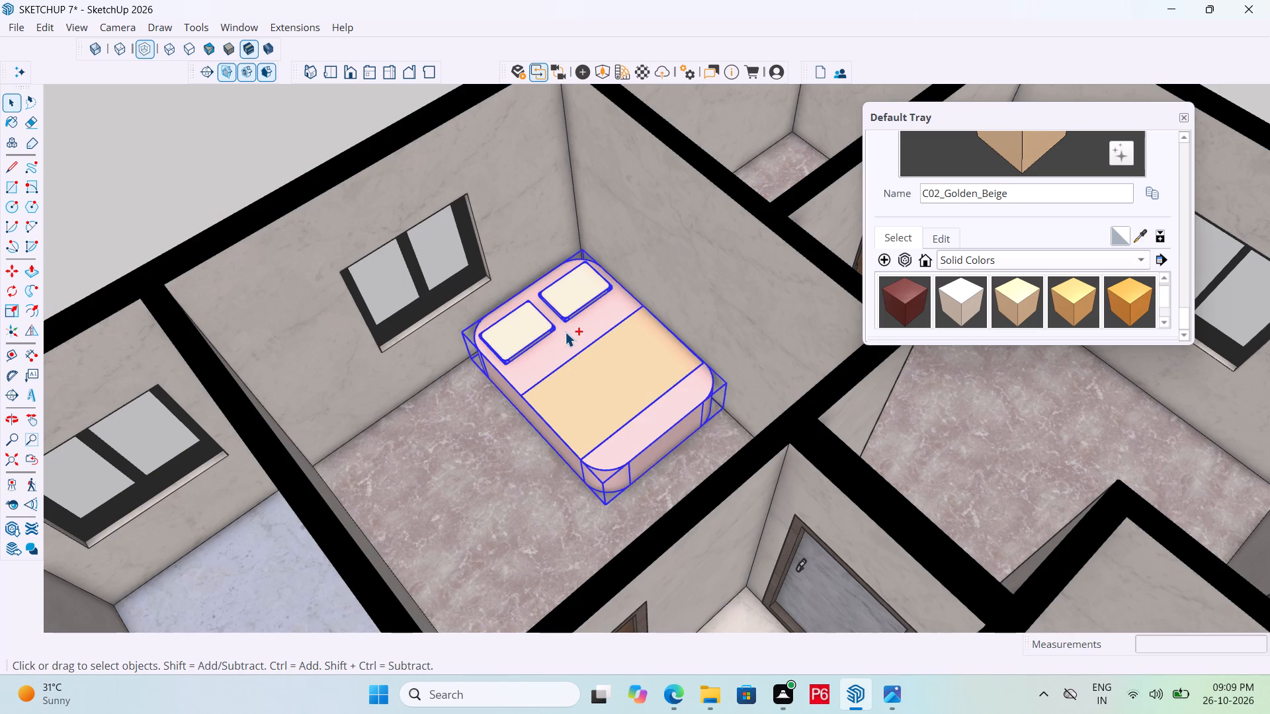
{"action": "right_click", "coordinate": [573, 355]}
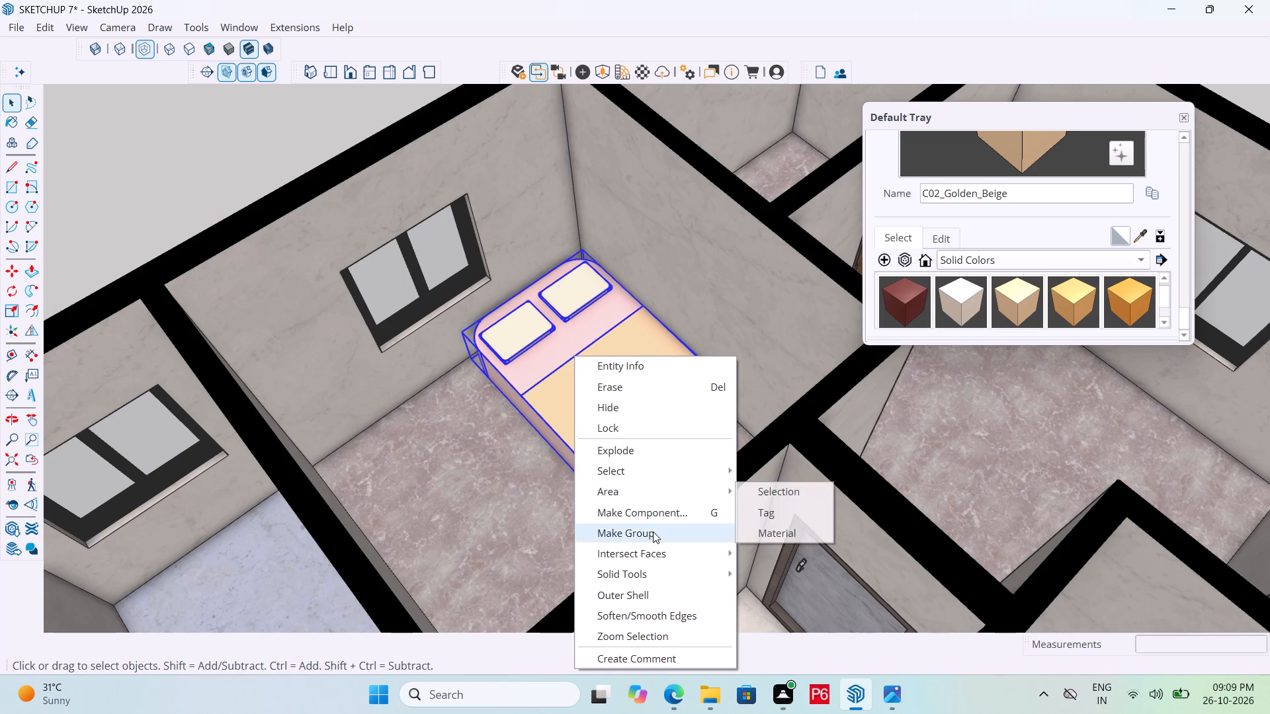
{"action": "left_click", "coordinate": [654, 534]}
{"action": "left_click", "coordinate": [273, 121]}
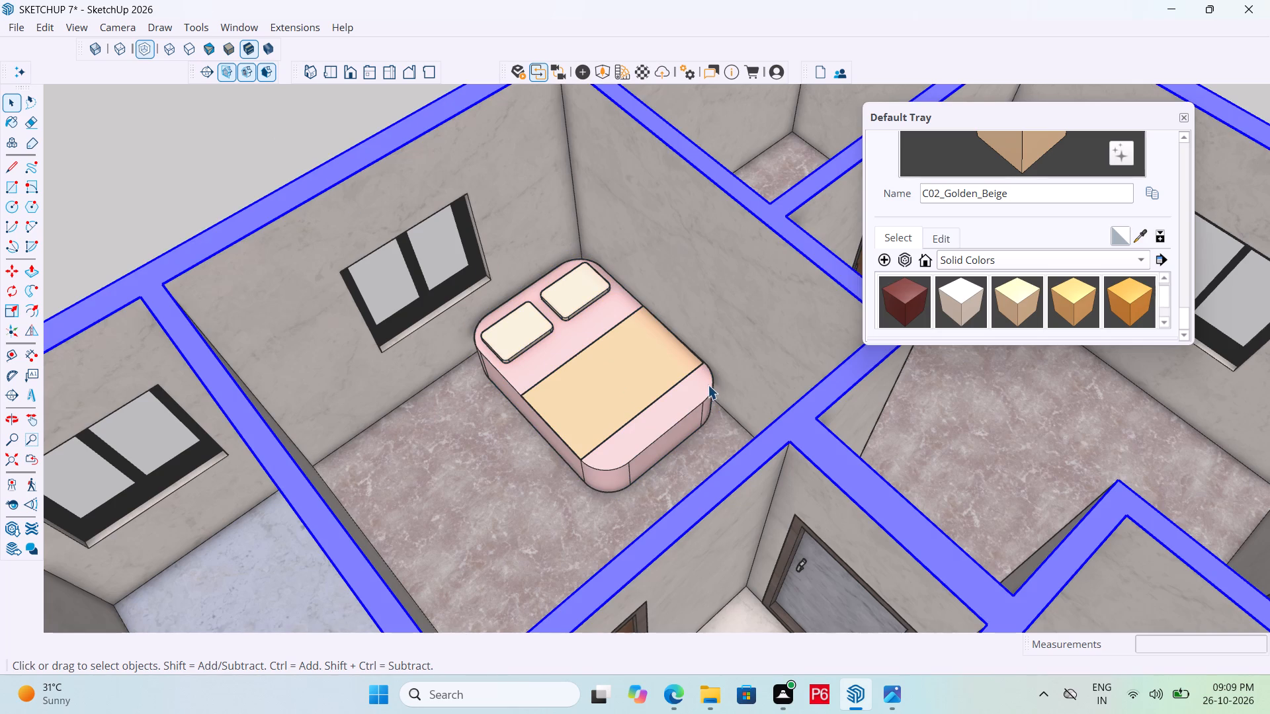
Copy the grouped bed about 18' 9" across the corridor into the empty bedroom on the opposite side of the house.
{"action": "left_click", "coordinate": [646, 415]}
{"action": "scroll", "coordinate": [609, 448], "scroll_direction": "up", "scroll_amount": 6}
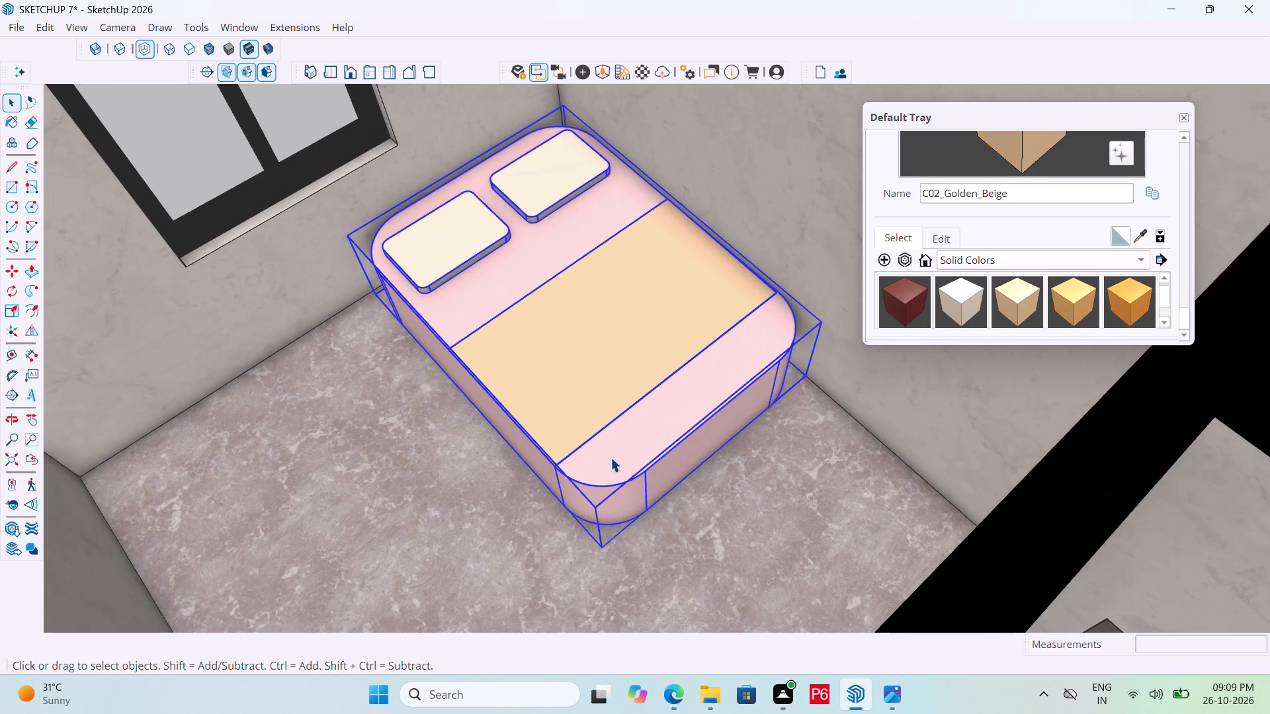
{"action": "key", "text": "m"}
{"action": "left_click", "coordinate": [608, 551]}
{"action": "scroll", "coordinate": [532, 463], "scroll_direction": "down", "scroll_amount": 13}
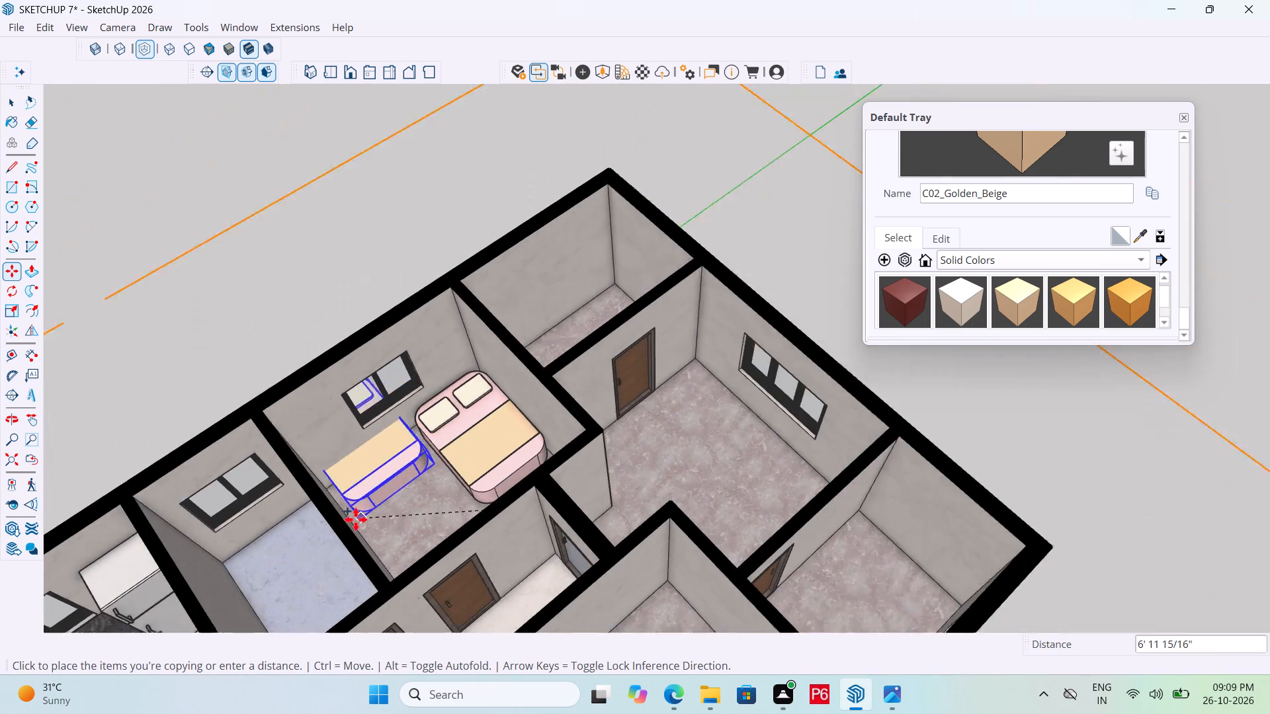
{"action": "scroll", "coordinate": [356, 520], "scroll_direction": "down", "scroll_amount": 1}
{"action": "scroll", "coordinate": [684, 352], "scroll_direction": "down", "scroll_amount": 7}
{"action": "scroll", "coordinate": [726, 491], "scroll_direction": "up", "scroll_amount": 4}
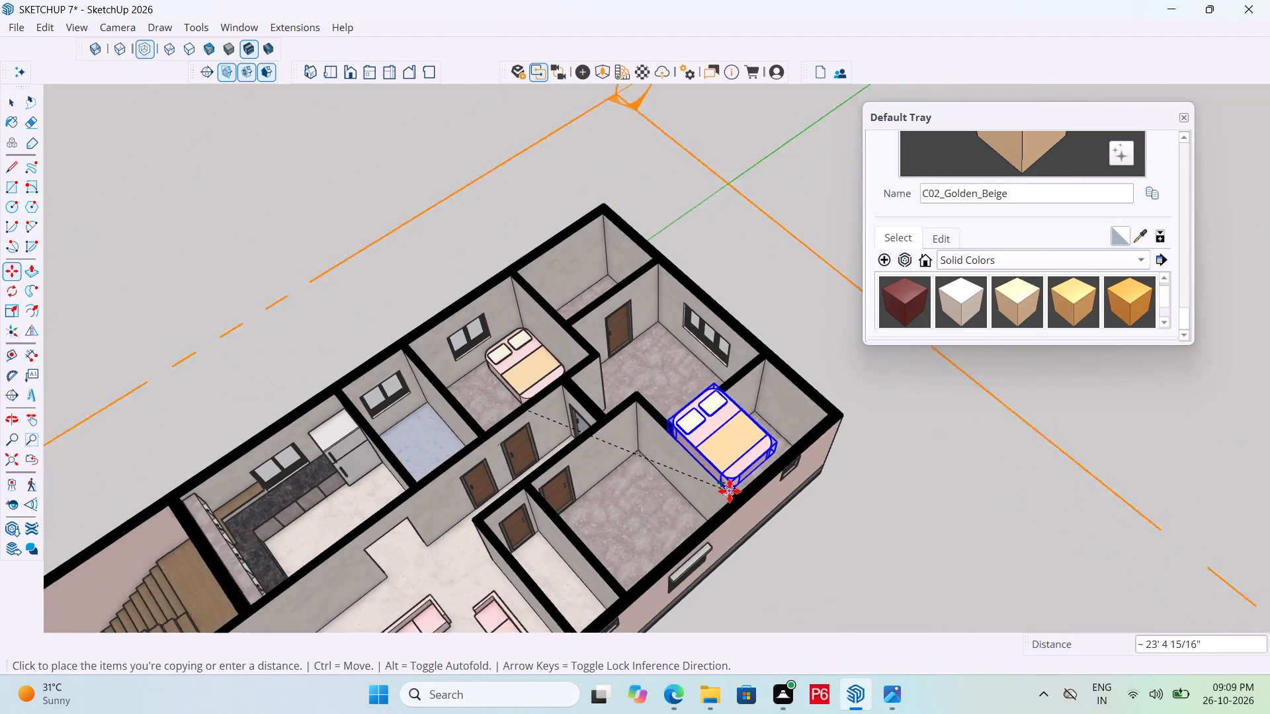
{"action": "left_click", "coordinate": [628, 584]}
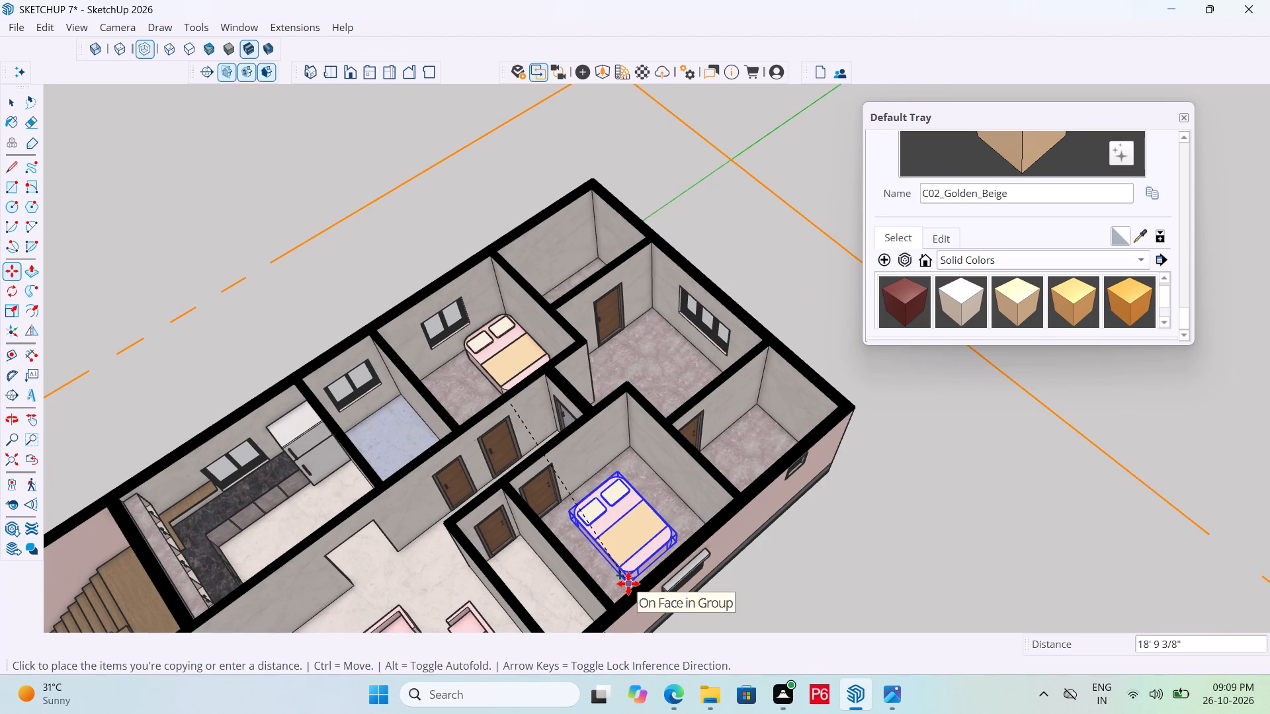
{"action": "key", "text": "Escape"}
{"action": "middle_click_drag", "start_coordinate": [636, 583], "coordinate": [800, 569]}
{"action": "key", "text": "space"}
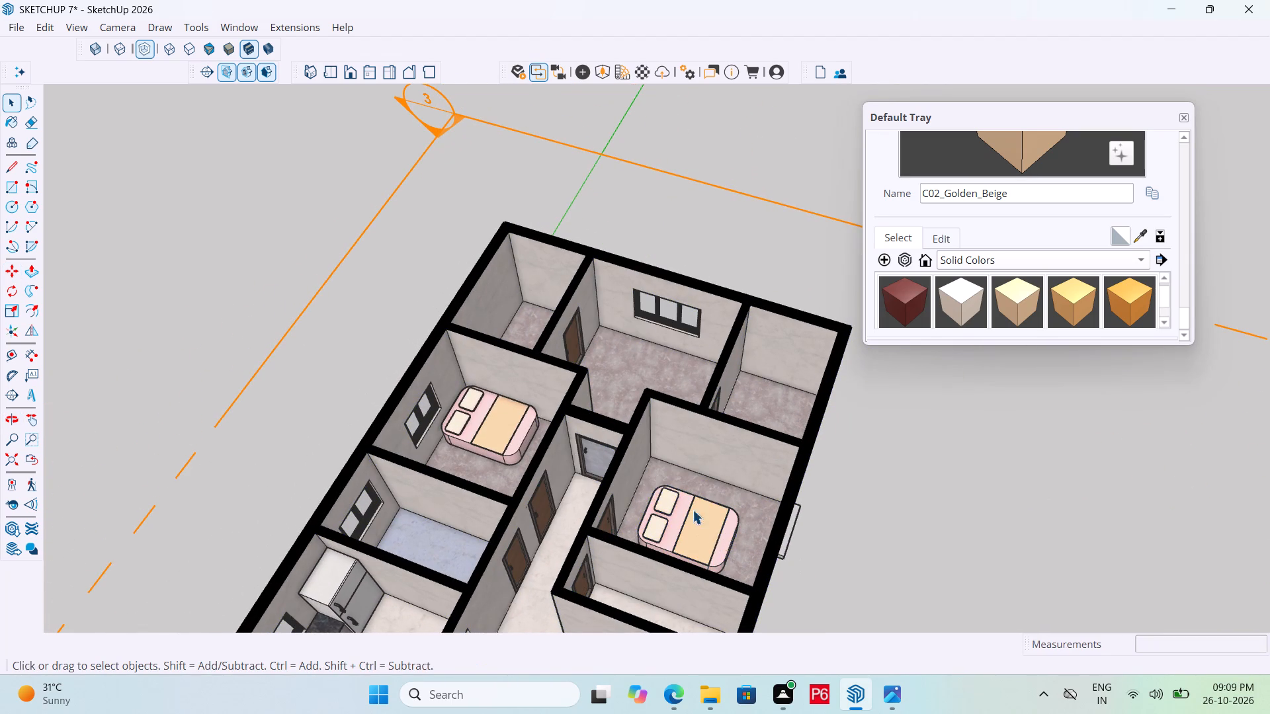
Rotate the copied bed about 185° around a point just outside the house's outer wall.
{"action": "scroll", "coordinate": [372, 430], "scroll_direction": "down", "scroll_amount": 6}
{"action": "middle_click_drag", "start_coordinate": [537, 451], "coordinate": [500, 527]}
{"action": "scroll", "coordinate": [500, 527], "scroll_direction": "up", "scroll_amount": 1}
{"action": "scroll", "coordinate": [601, 510], "scroll_direction": "up", "scroll_amount": 5}
{"action": "left_click", "coordinate": [571, 442]}
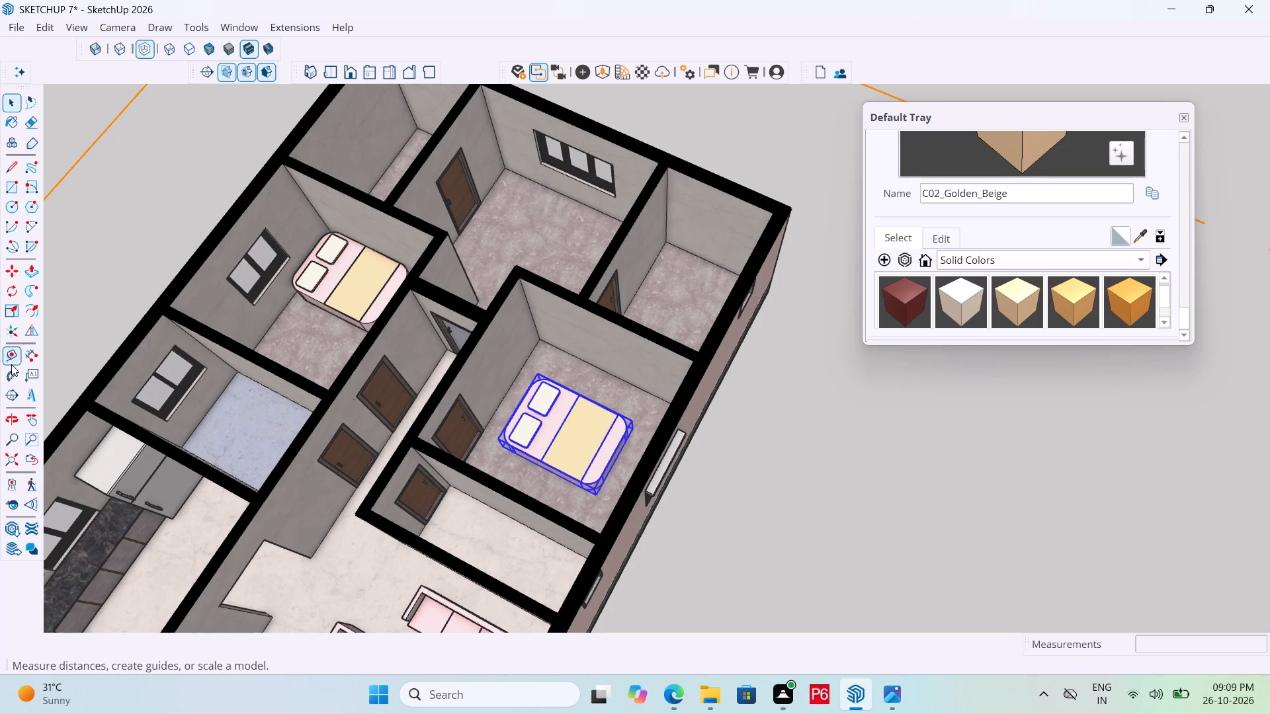
{"action": "left_click", "coordinate": [10, 292]}
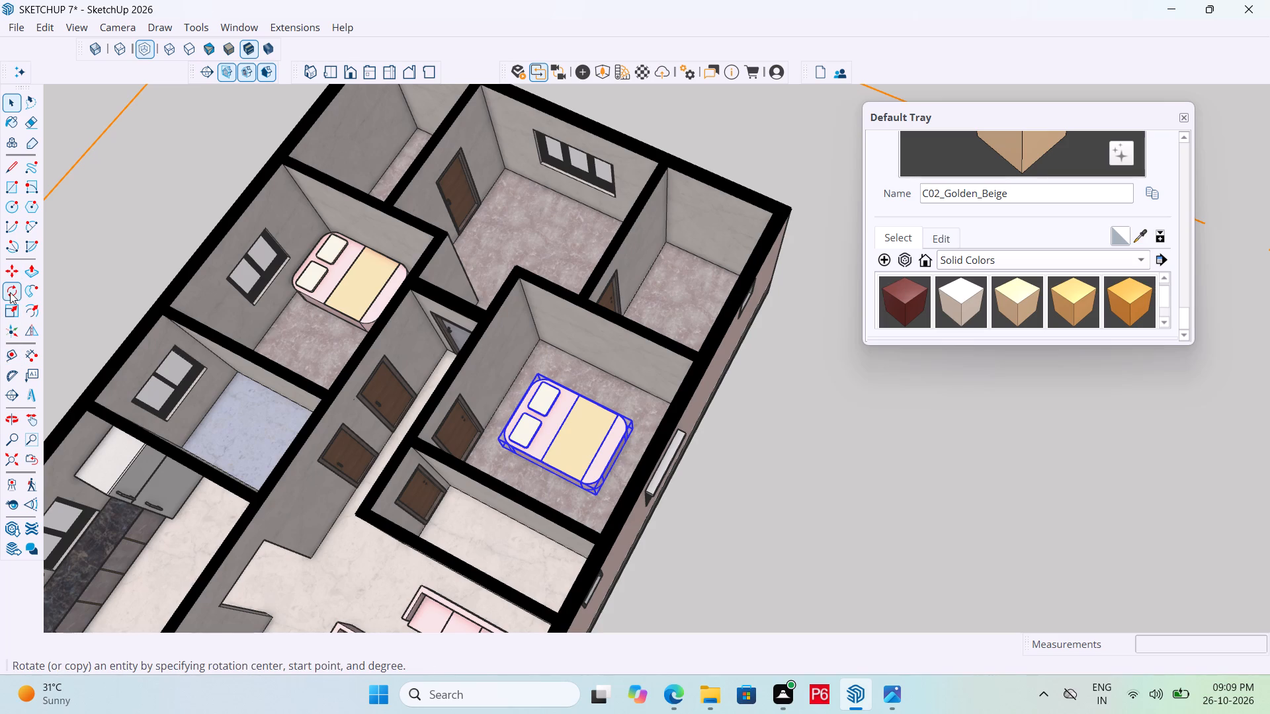
{"action": "scroll", "coordinate": [417, 315], "scroll_direction": "down", "scroll_amount": 5}
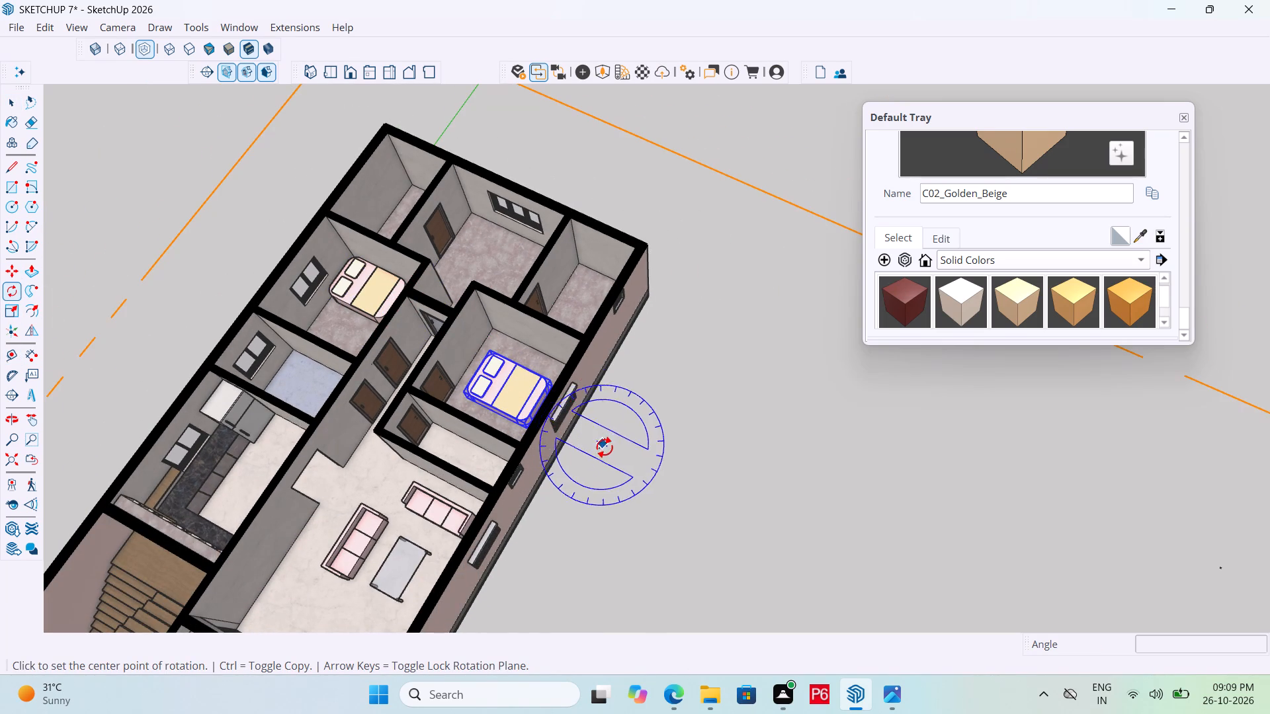
{"action": "double_click", "coordinate": [613, 453]}
{"action": "left_click", "coordinate": [698, 495]}
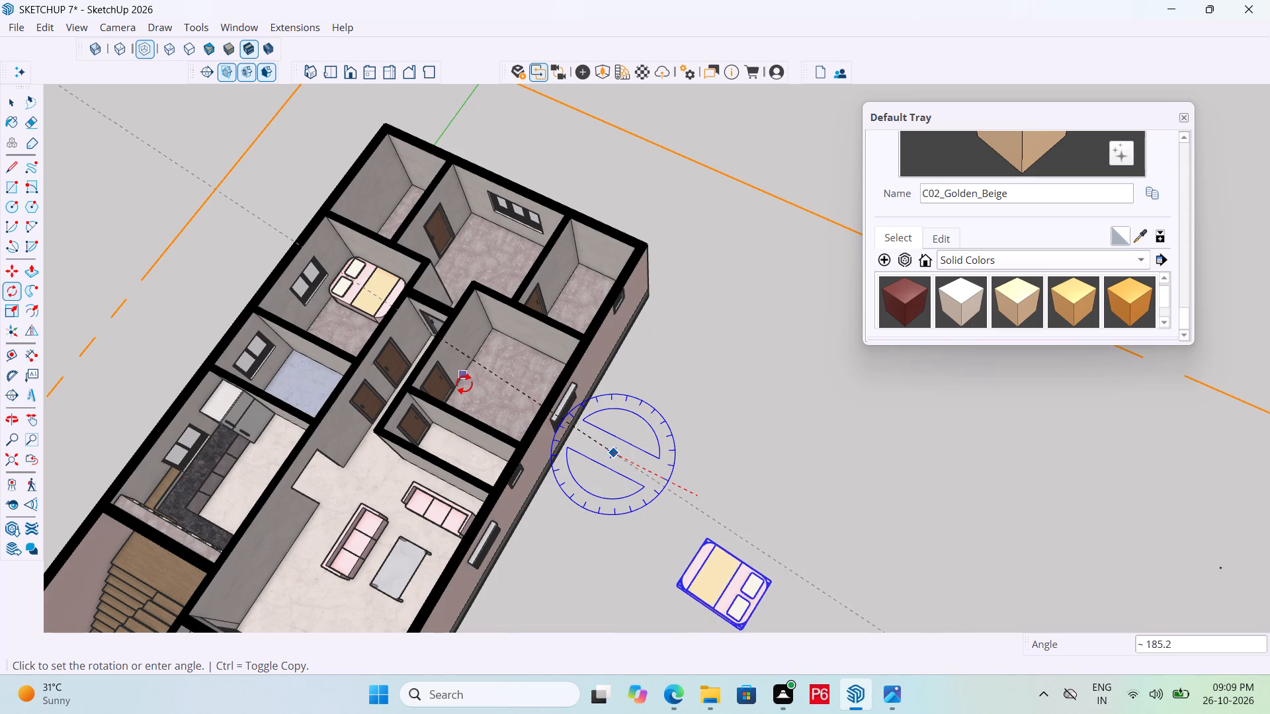
{"action": "left_click", "coordinate": [464, 386]}
{"action": "scroll", "coordinate": [489, 268], "scroll_direction": "down", "scroll_amount": 3}
{"action": "key", "text": "space"}
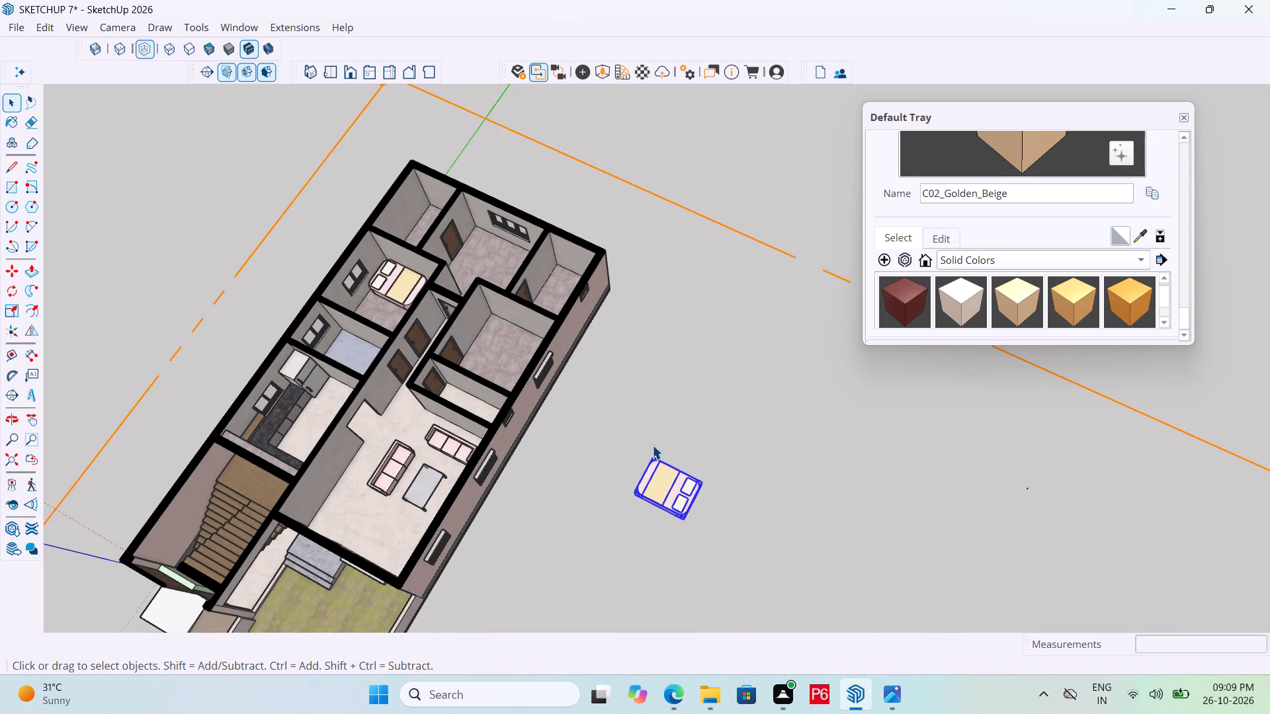
Move the rotated bed about 26' 6" back into the second bedroom, with its pillows toward the windowed outer wall.
{"action": "middle_click_drag", "start_coordinate": [639, 512], "coordinate": [937, 418]}
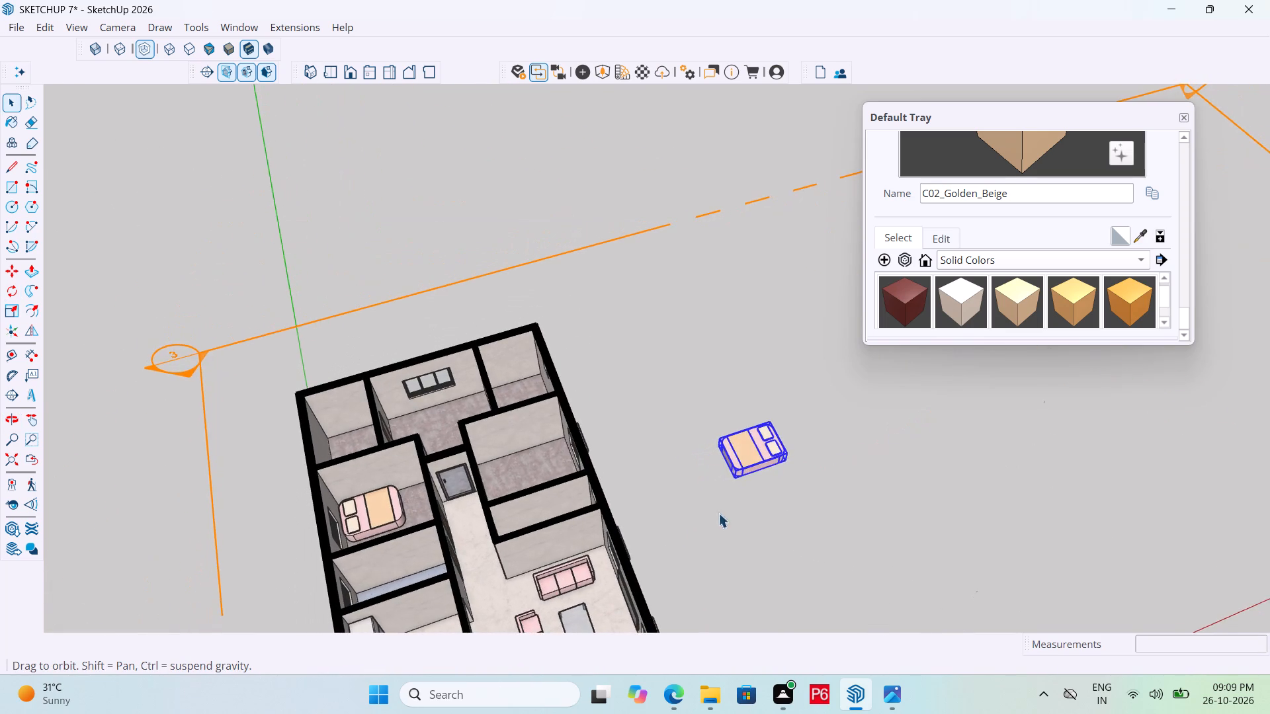
{"action": "scroll", "coordinate": [693, 524], "scroll_direction": "up", "scroll_amount": 6}
{"action": "scroll", "coordinate": [791, 462], "scroll_direction": "up", "scroll_amount": 6}
{"action": "key", "text": "m"}
{"action": "scroll", "coordinate": [762, 450], "scroll_direction": "up", "scroll_amount": 5}
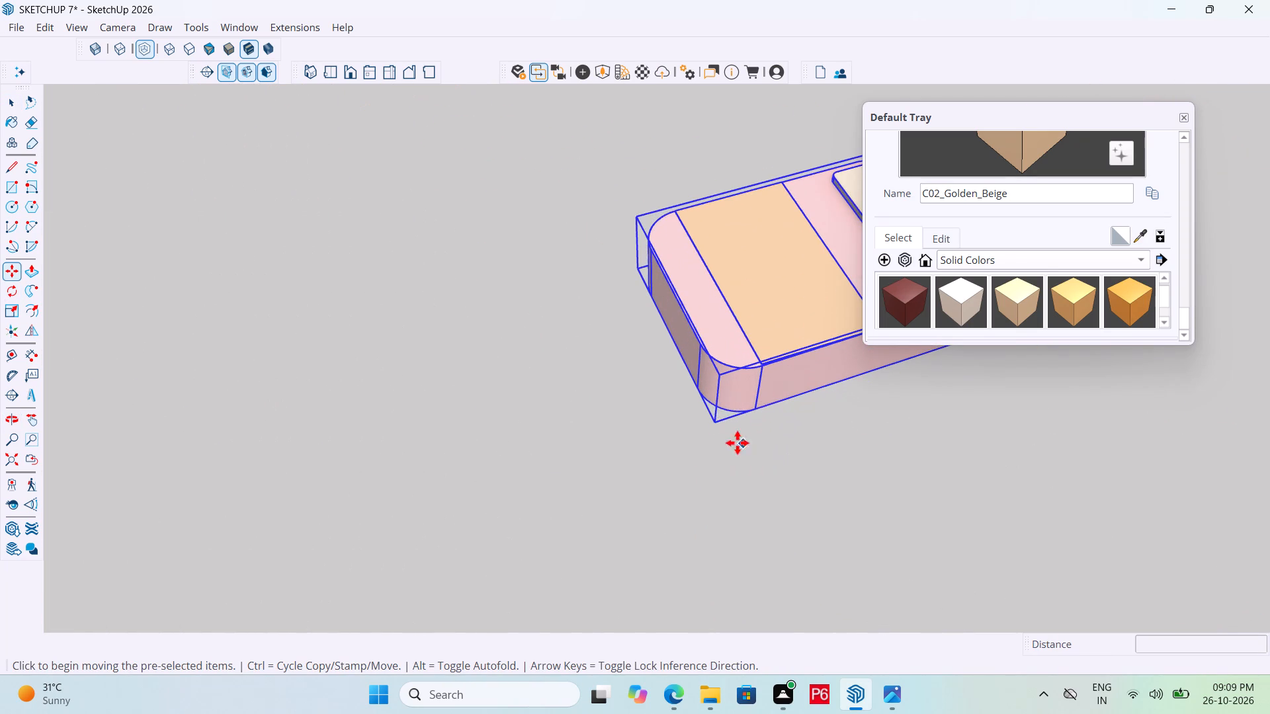
{"action": "double_click", "coordinate": [720, 424]}
{"action": "scroll", "coordinate": [716, 399], "scroll_direction": "down", "scroll_amount": 8}
{"action": "scroll", "coordinate": [1015, 405], "scroll_direction": "down", "scroll_amount": 6}
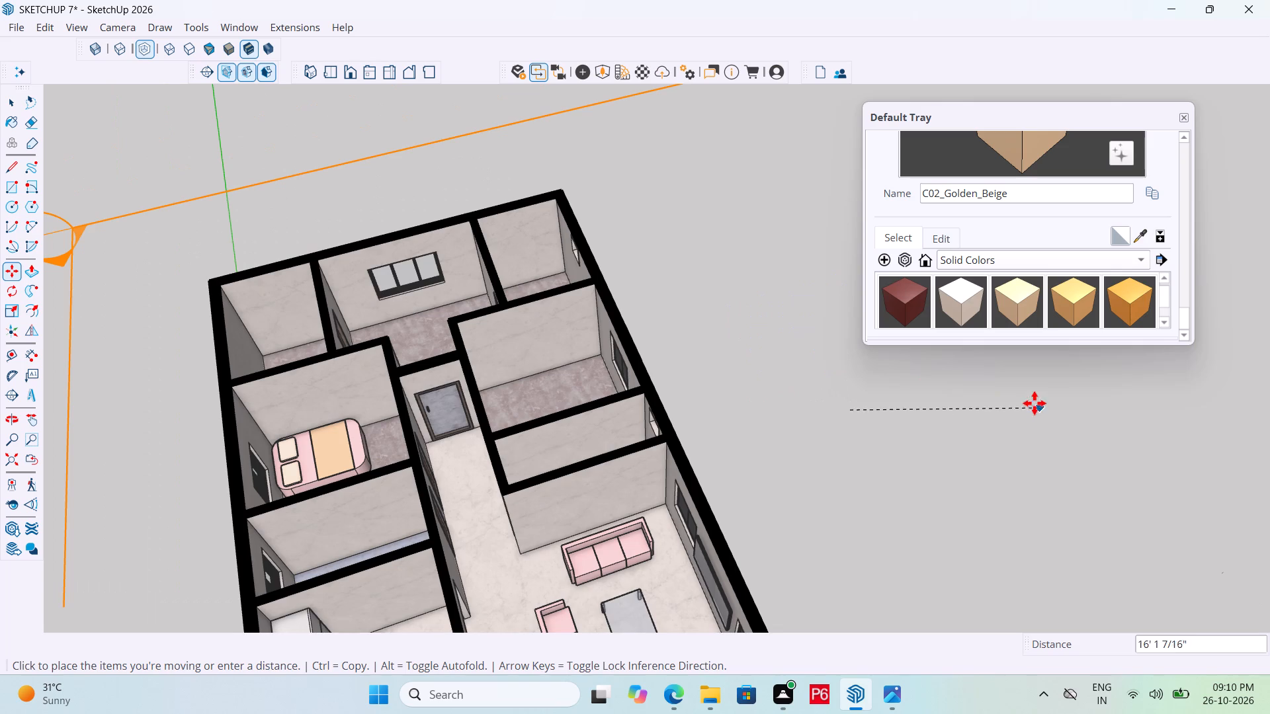
{"action": "scroll", "coordinate": [532, 355], "scroll_direction": "up", "scroll_amount": 1}
{"action": "middle_click_drag", "start_coordinate": [538, 378], "coordinate": [659, 413]}
{"action": "scroll", "coordinate": [566, 445], "scroll_direction": "up", "scroll_amount": 6}
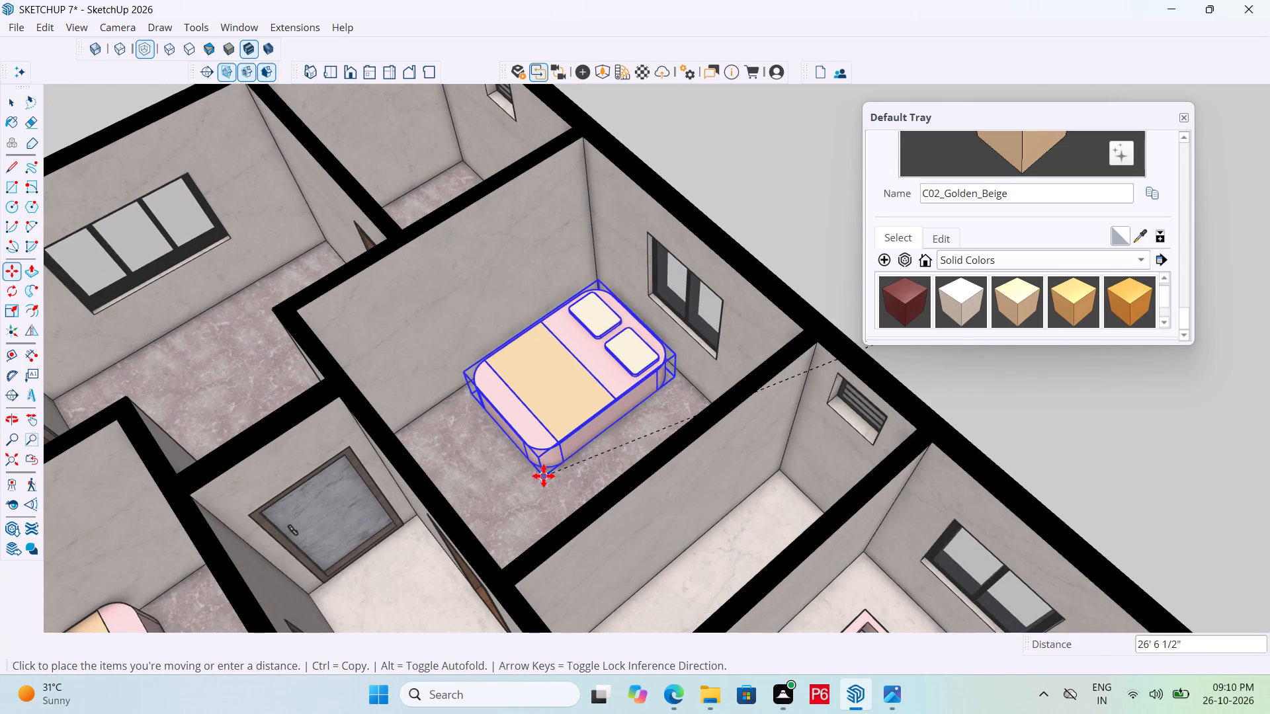
{"action": "left_click", "coordinate": [547, 473]}
{"action": "middle_click_drag", "start_coordinate": [714, 319], "coordinate": [748, 296]}
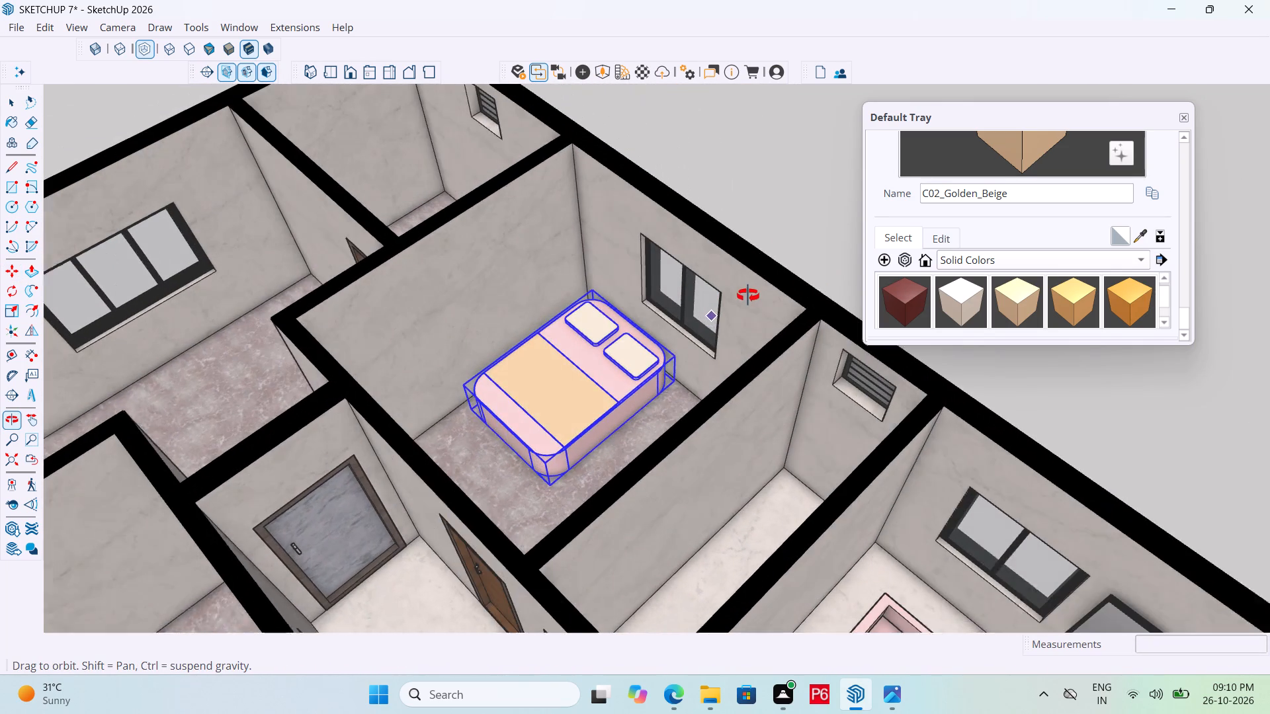
{"action": "middle_click_drag", "start_coordinate": [748, 296], "coordinate": [752, 294]}
Save the house model.
{"action": "key", "text": "ctrl+s"}
{"action": "key", "text": "ctrl+s"}
{"action": "key", "text": "ctrl+s"}
{"action": "key", "text": "ctrl+s"}
{"action": "key", "text": "ctrl+s"}
Examine the bed placement in both bedrooms from several angles around the house.
{"action": "scroll", "coordinate": [777, 325], "scroll_direction": "down", "scroll_amount": 2}
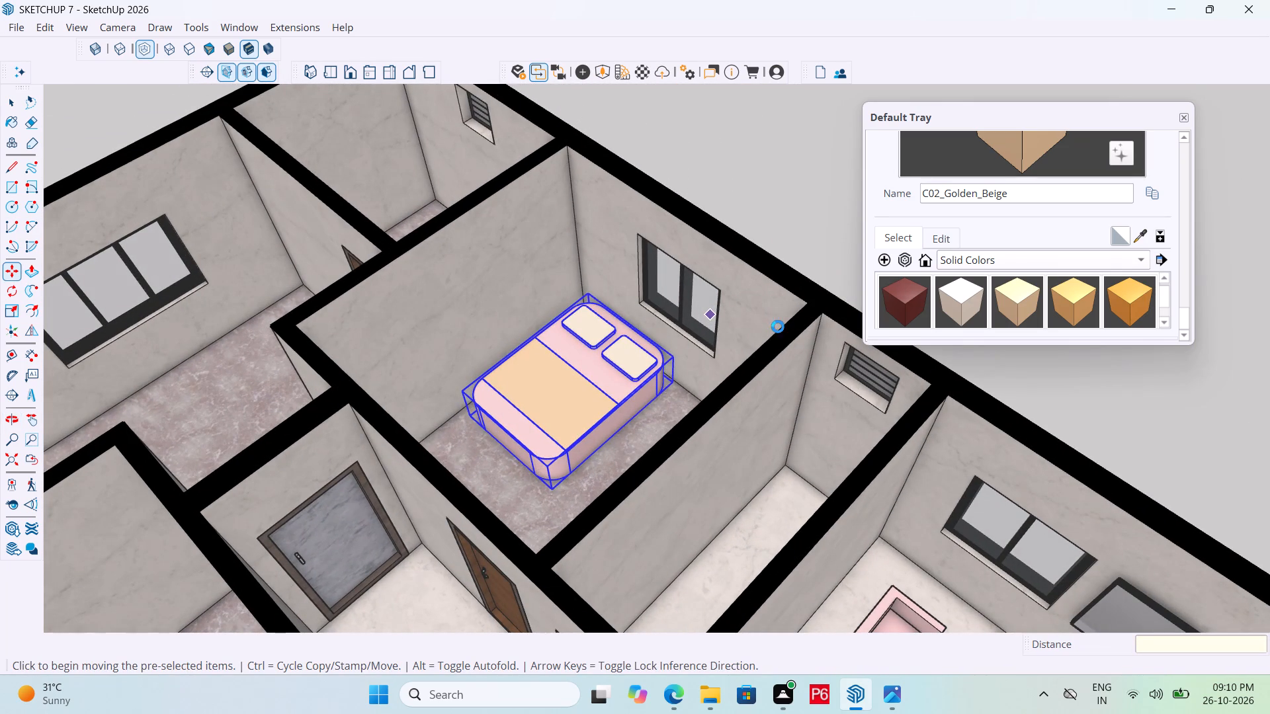
{"action": "scroll", "coordinate": [778, 327], "scroll_direction": "down", "scroll_amount": 6}
{"action": "middle_click_drag", "start_coordinate": [776, 354], "coordinate": [884, 332]}
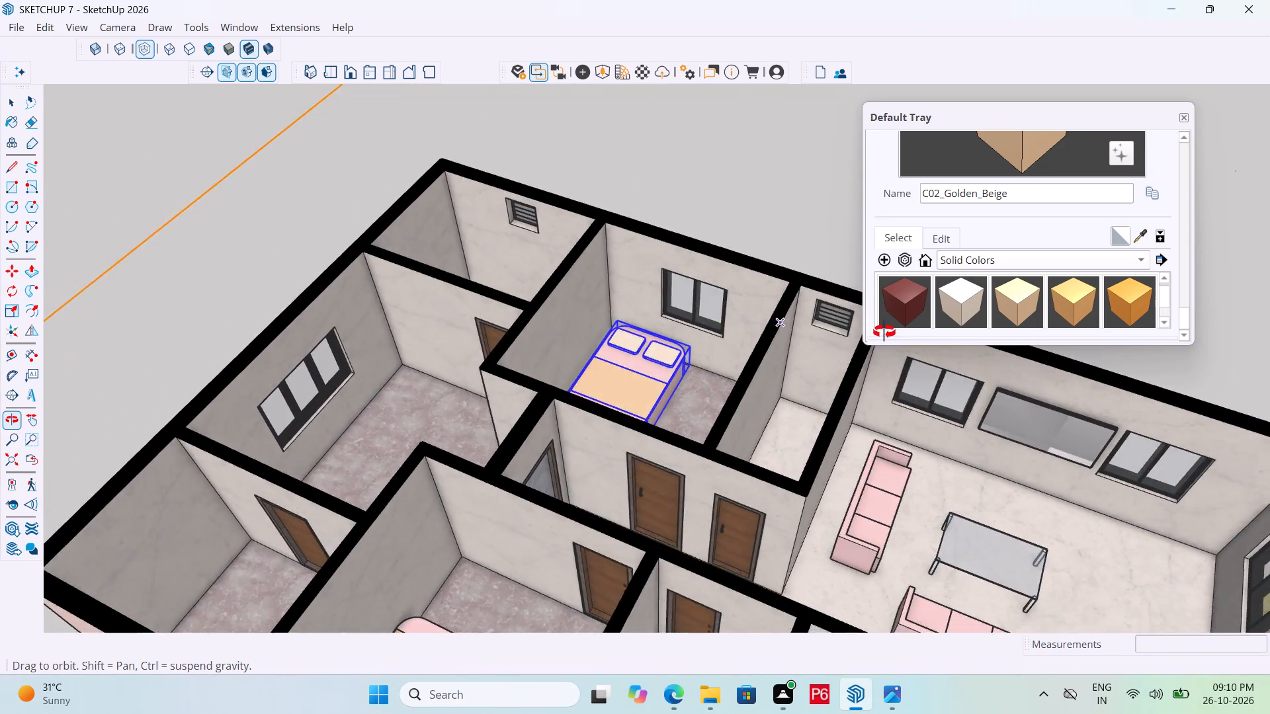
{"action": "middle_click_drag", "start_coordinate": [884, 332], "coordinate": [391, 360]}
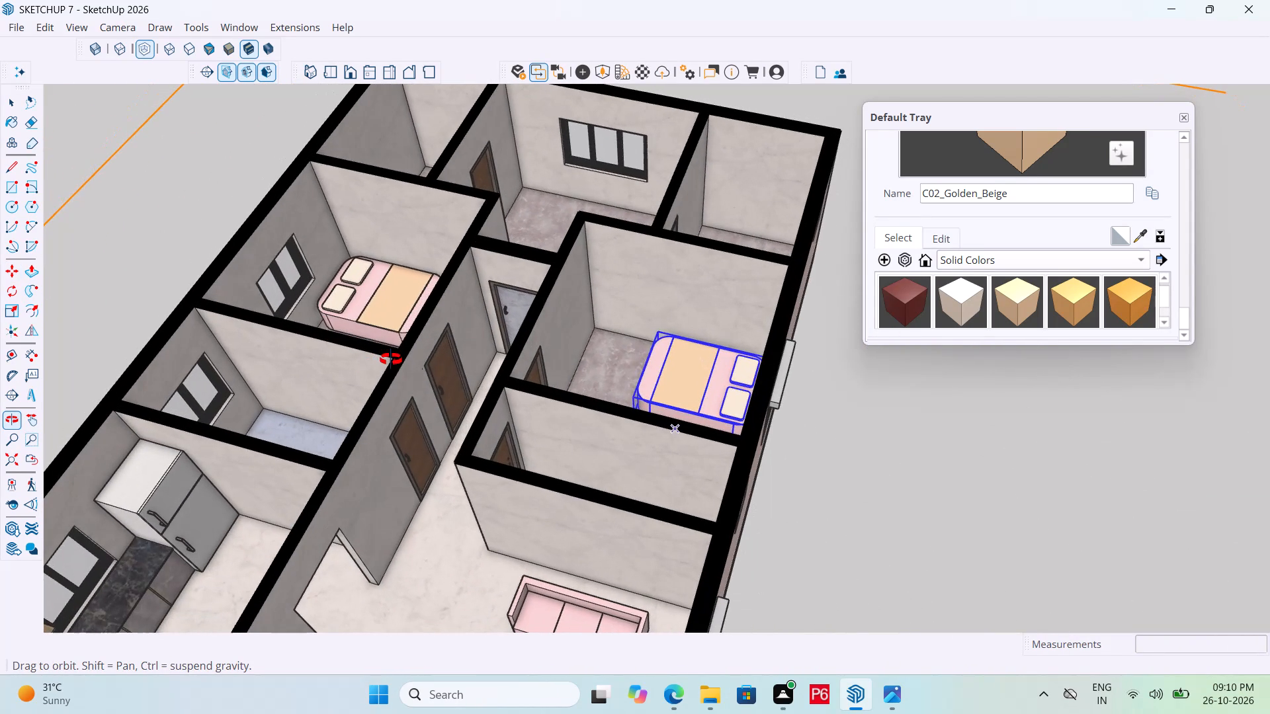
{"action": "middle_click_drag", "start_coordinate": [391, 360], "coordinate": [848, 440]}
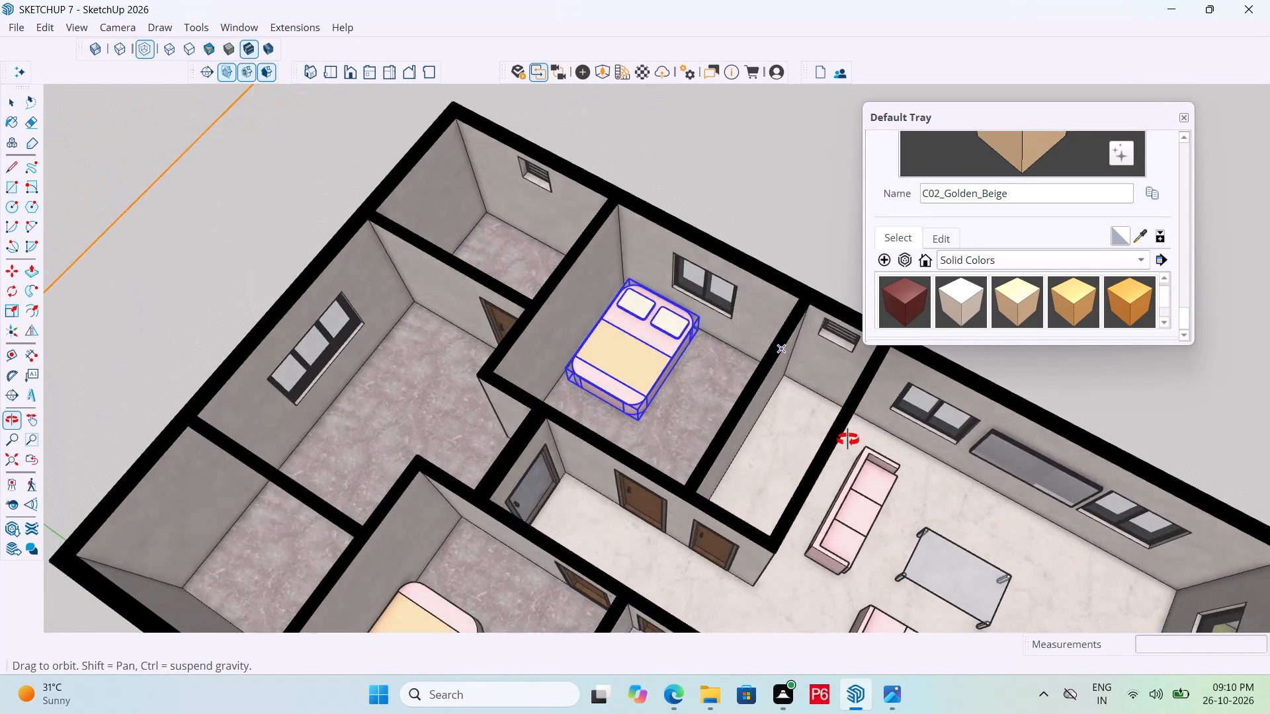
{"action": "middle_click_drag", "start_coordinate": [848, 440], "coordinate": [726, 422]}
{"action": "middle_click", "coordinate": [630, 407]}
{"action": "scroll", "coordinate": [723, 312], "scroll_direction": "down", "scroll_amount": 6}
{"action": "middle_click_drag", "start_coordinate": [735, 371], "coordinate": [726, 381]}
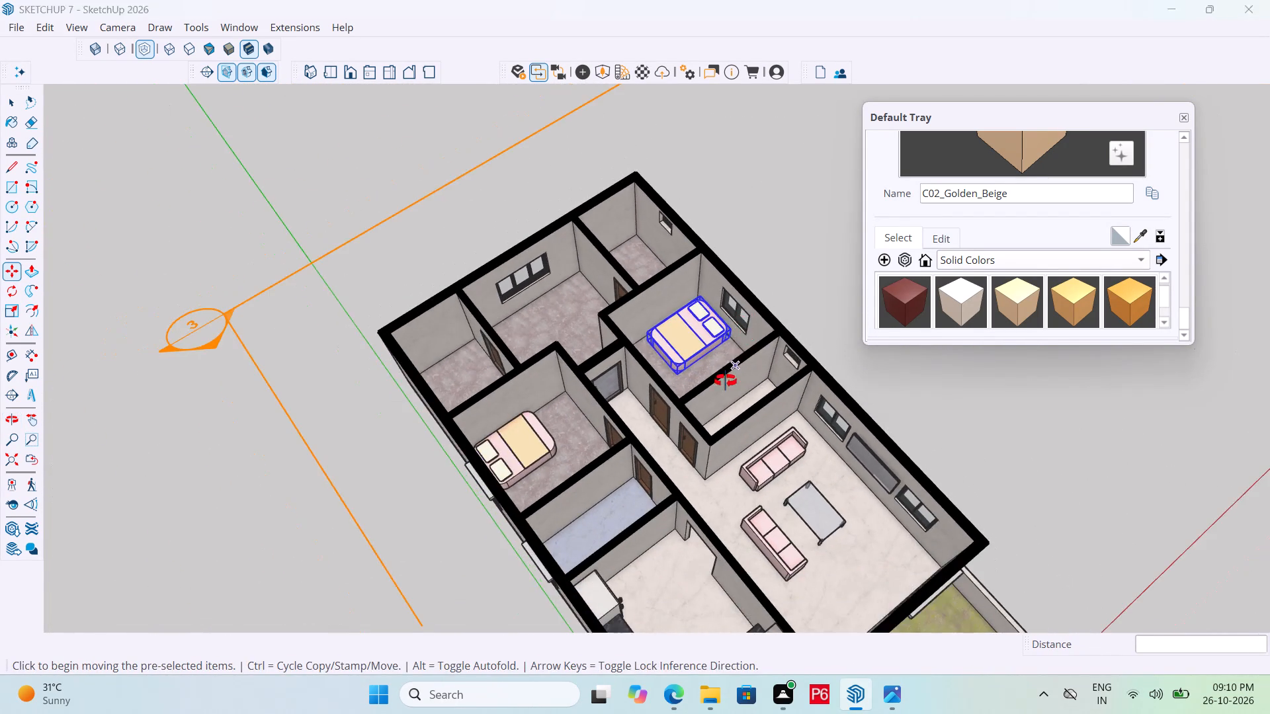
{"action": "middle_click_drag", "start_coordinate": [726, 381], "coordinate": [593, 221]}
Examine up close the base of the wall corner where the corridor meets the living room beside the sofas.
{"action": "scroll", "coordinate": [749, 438], "scroll_direction": "up", "scroll_amount": 10}
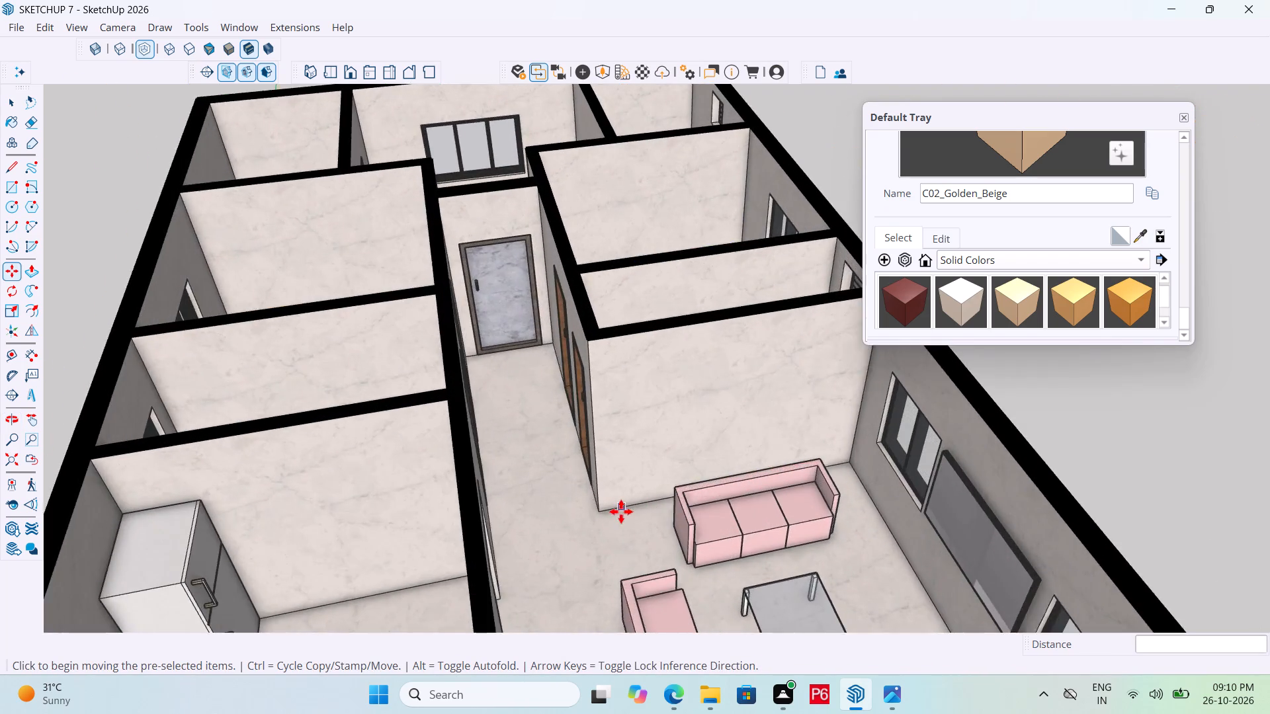
{"action": "scroll", "coordinate": [621, 512], "scroll_direction": "up", "scroll_amount": 12}
{"action": "middle_click_drag", "start_coordinate": [651, 483], "coordinate": [772, 264]}
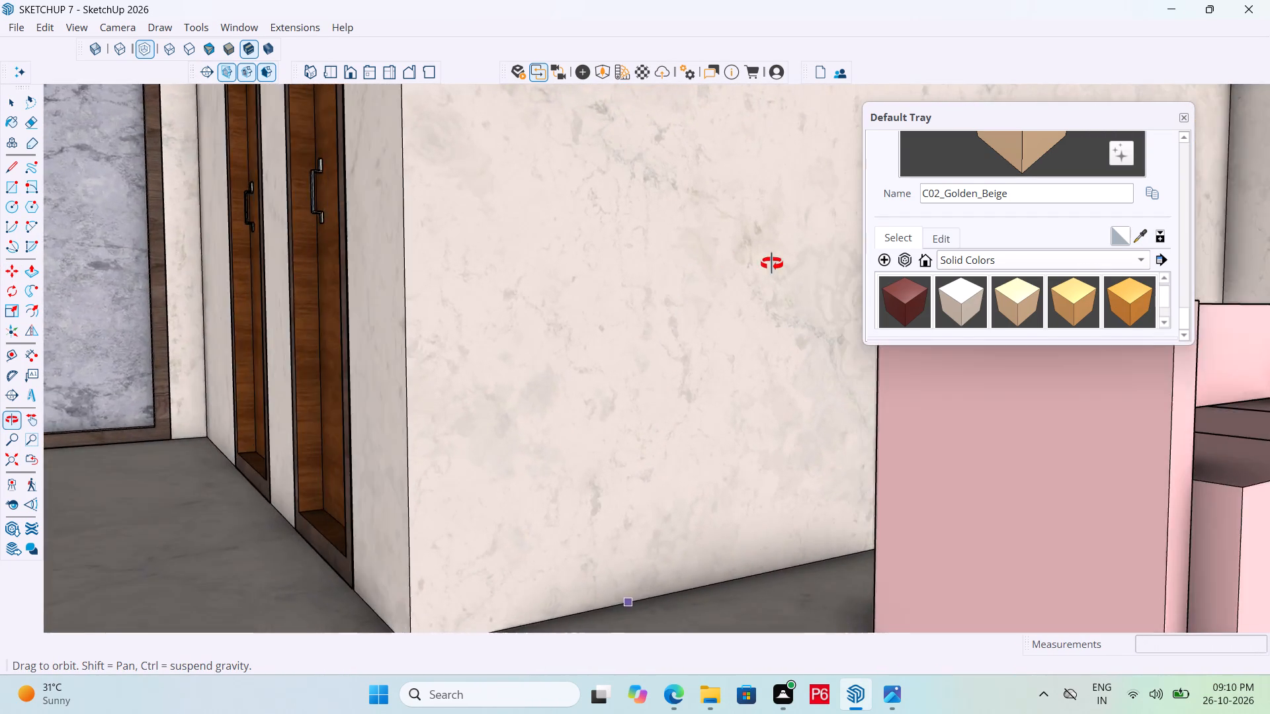
{"action": "middle_click_drag", "start_coordinate": [772, 264], "coordinate": [789, 292]}
{"action": "scroll", "coordinate": [570, 249], "scroll_direction": "down", "scroll_amount": 3}
{"action": "middle_click_drag", "start_coordinate": [482, 535], "coordinate": [482, 425]}
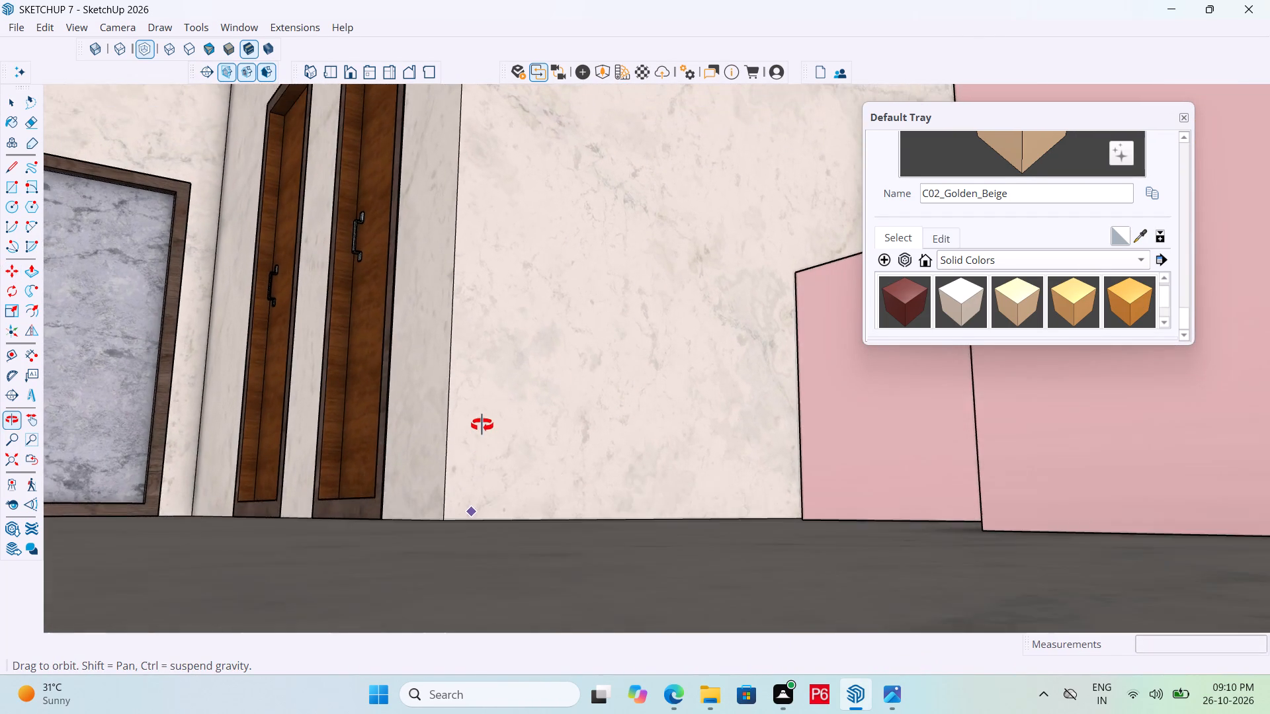
{"action": "middle_click_drag", "start_coordinate": [482, 425], "coordinate": [468, 459]}
{"action": "scroll", "coordinate": [463, 556], "scroll_direction": "up", "scroll_amount": 20}
{"action": "middle_click_drag", "start_coordinate": [415, 469], "coordinate": [412, 452]}
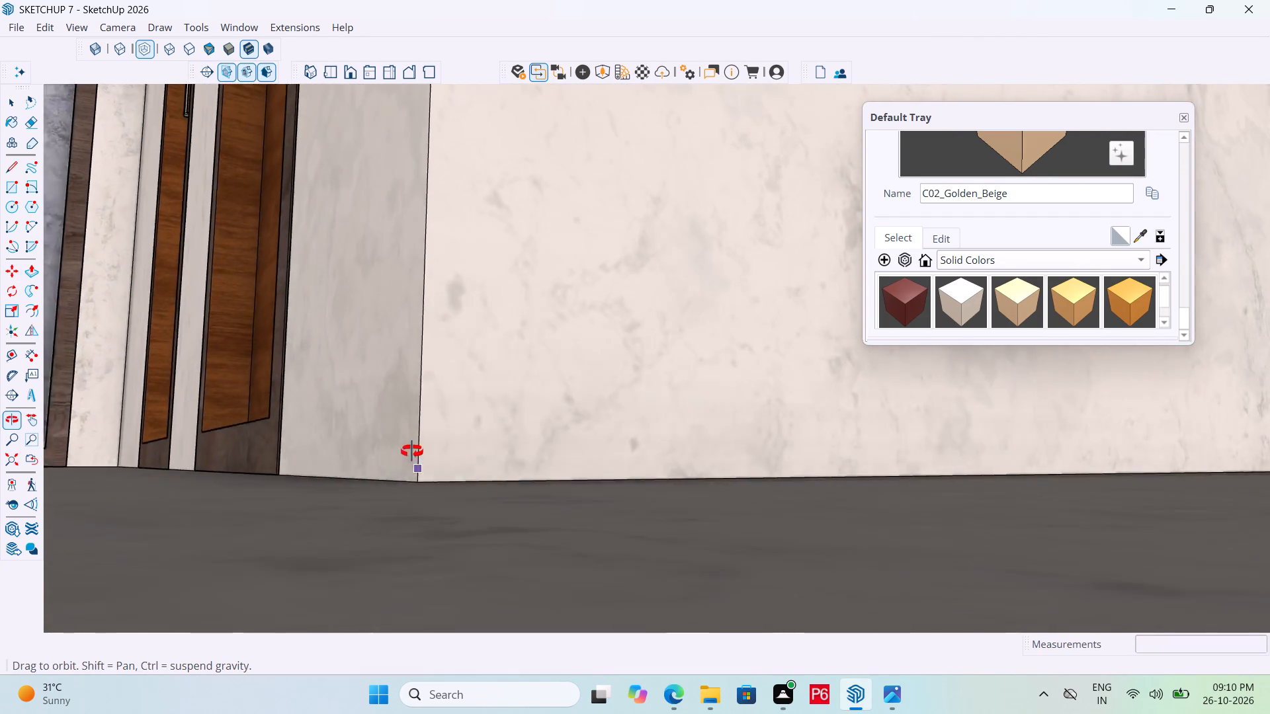
{"action": "middle_click_drag", "start_coordinate": [412, 452], "coordinate": [416, 494]}
{"action": "scroll", "coordinate": [410, 495], "scroll_direction": "up", "scroll_amount": 20}
{"action": "scroll", "coordinate": [410, 495], "scroll_direction": "up", "scroll_amount": 13}
{"action": "middle_click", "coordinate": [419, 491]}
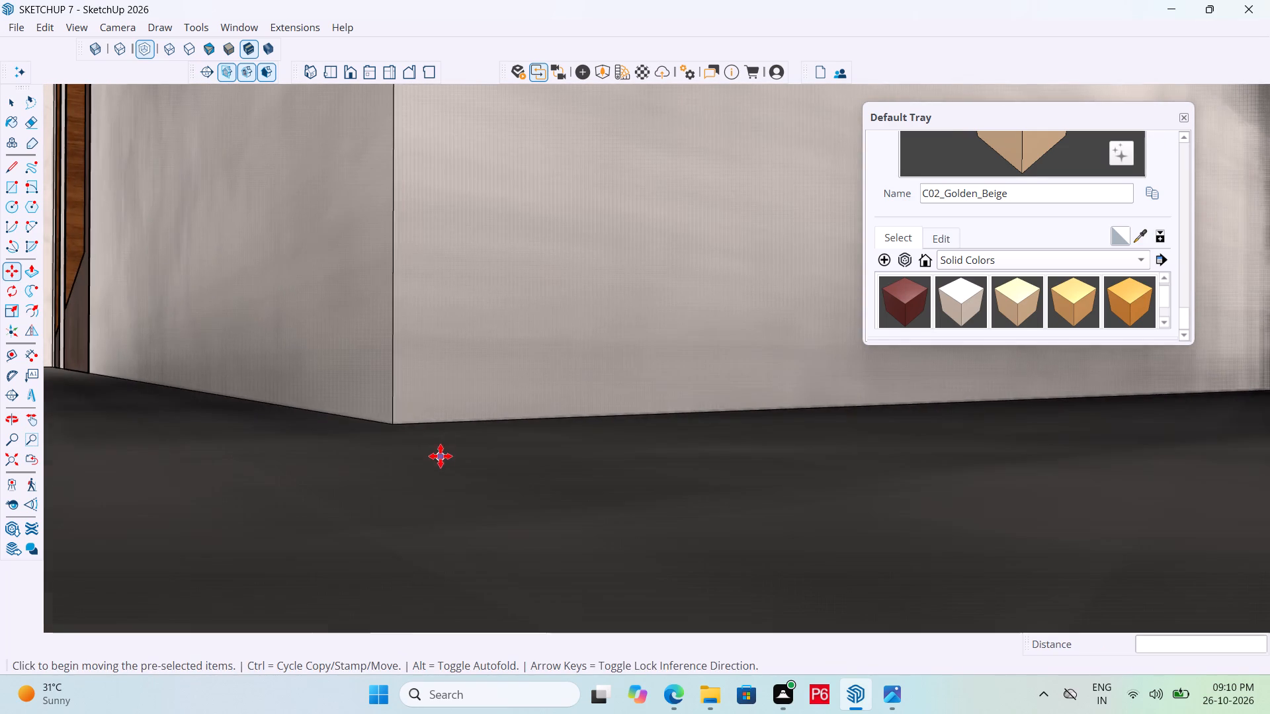
{"action": "middle_click_drag", "start_coordinate": [416, 400], "coordinate": [410, 391]}
{"action": "scroll", "coordinate": [416, 400], "scroll_direction": "up", "scroll_amount": 1}
{"action": "scroll", "coordinate": [408, 454], "scroll_direction": "up", "scroll_amount": 4}
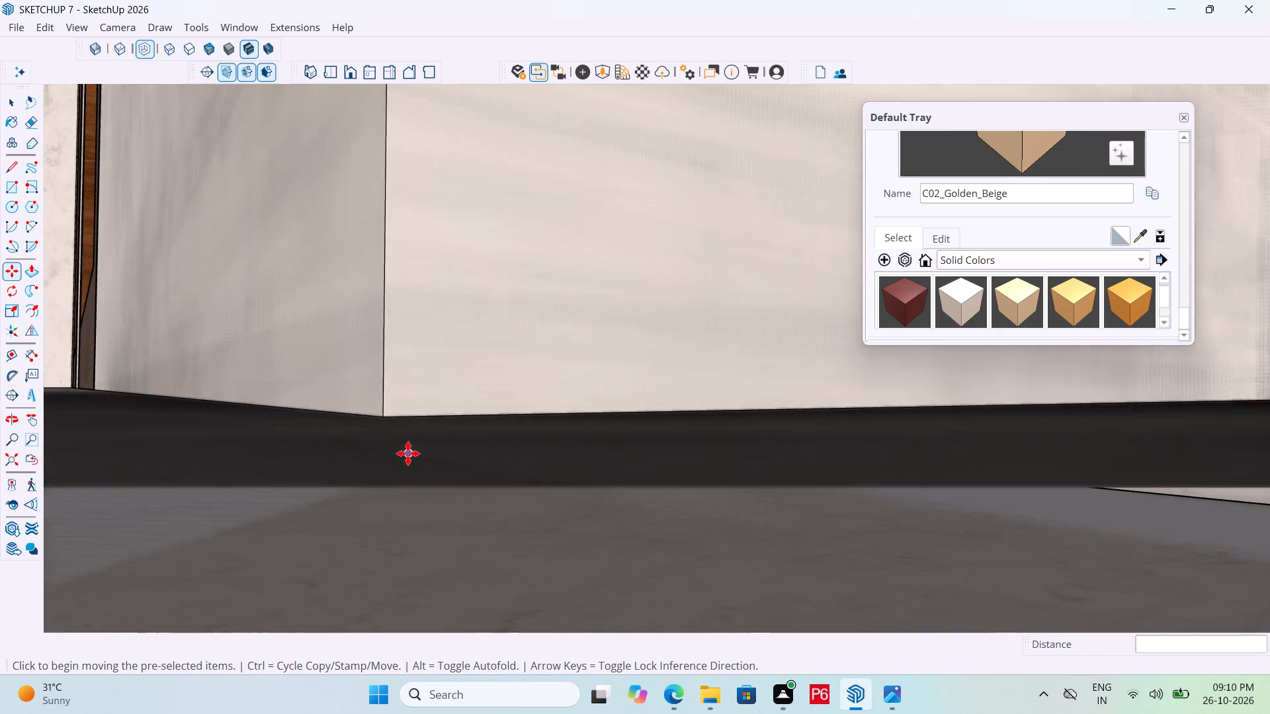
{"action": "scroll", "coordinate": [408, 454], "scroll_direction": "up", "scroll_amount": 10}
{"action": "scroll", "coordinate": [392, 427], "scroll_direction": "down", "scroll_amount": 6}
{"action": "middle_click_drag", "start_coordinate": [388, 372], "coordinate": [387, 399]}
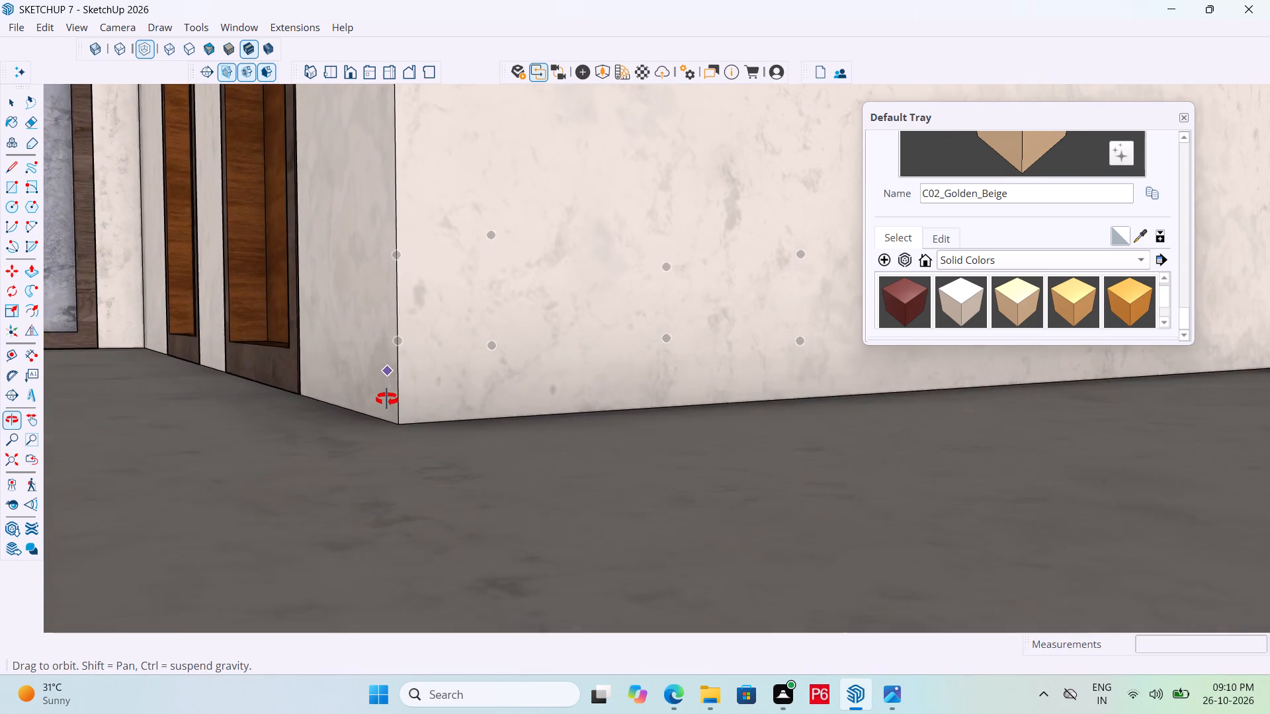
{"action": "middle_click_drag", "start_coordinate": [387, 399], "coordinate": [339, 479]}
{"action": "scroll", "coordinate": [495, 411], "scroll_direction": "down", "scroll_amount": 14}
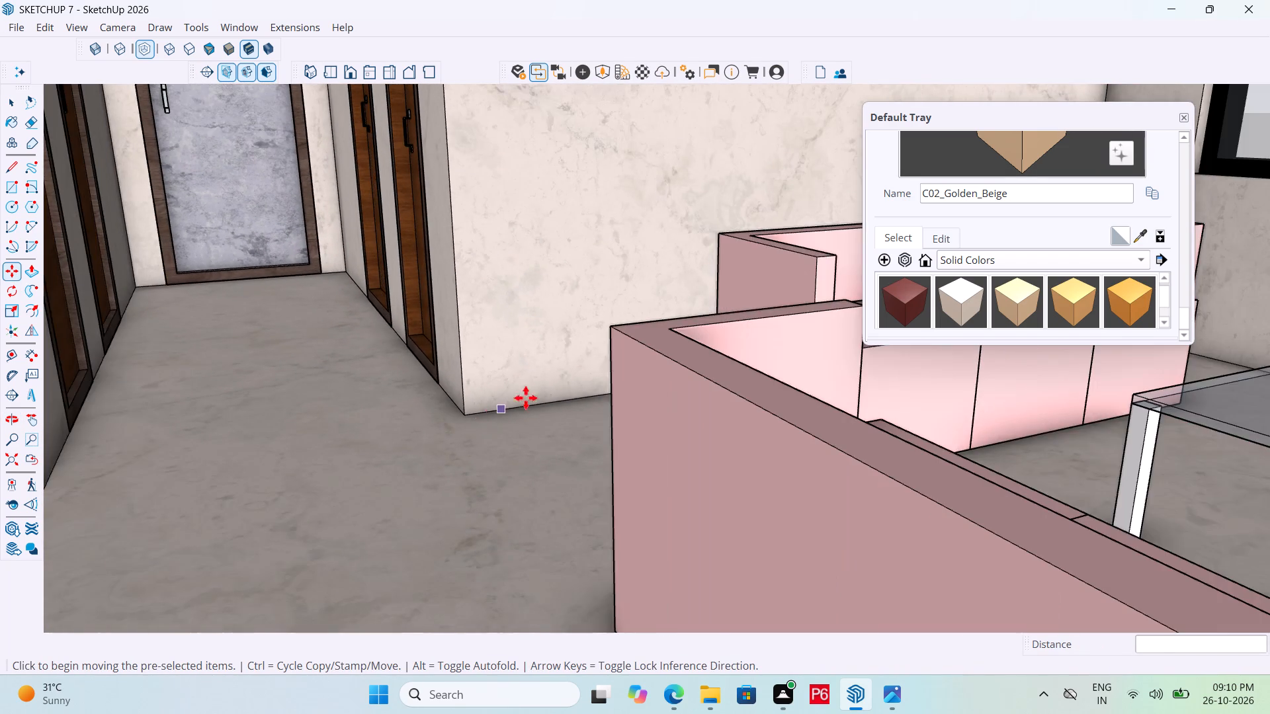
{"action": "scroll", "coordinate": [569, 400], "scroll_direction": "down", "scroll_amount": 6}
Look over the whole furnished floor plan from above.
{"action": "left_click", "coordinate": [332, 72]}
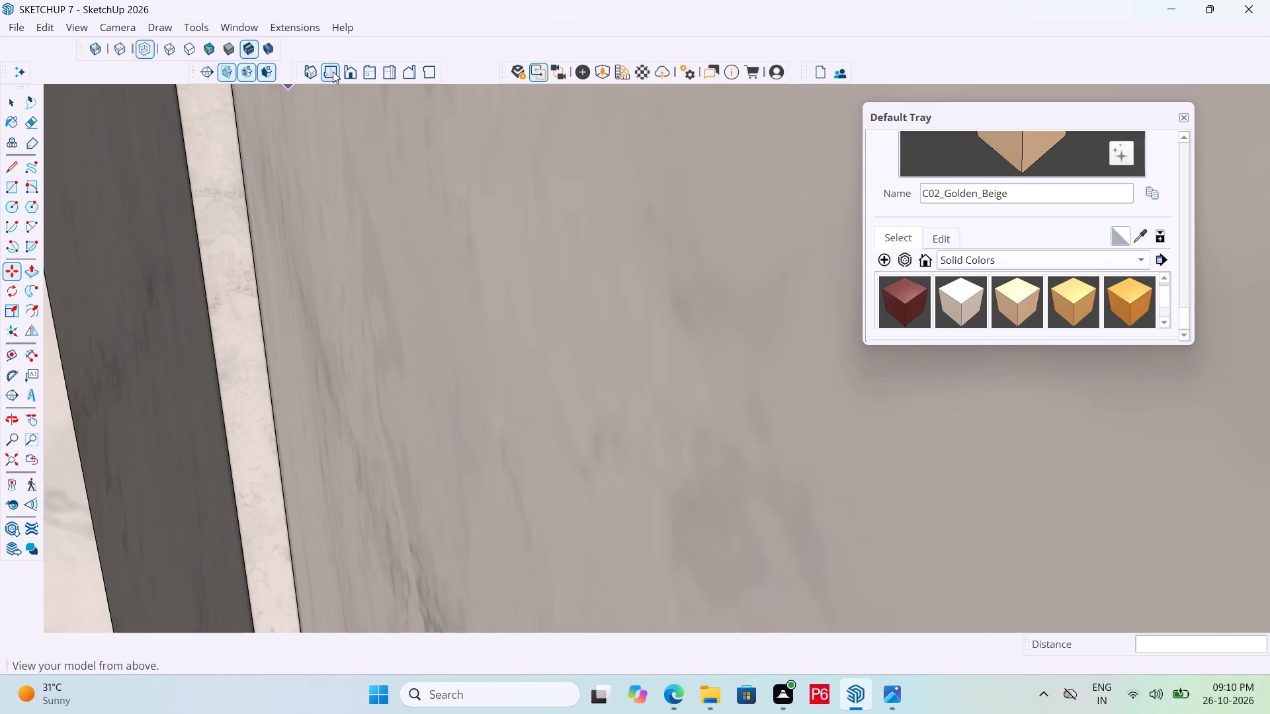
{"action": "scroll", "coordinate": [542, 225], "scroll_direction": "down", "scroll_amount": 6}
{"action": "scroll", "coordinate": [643, 243], "scroll_direction": "down", "scroll_amount": 7}
{"action": "scroll", "coordinate": [741, 280], "scroll_direction": "down", "scroll_amount": 5}
{"action": "middle_click_drag", "start_coordinate": [714, 307], "coordinate": [683, 307]}
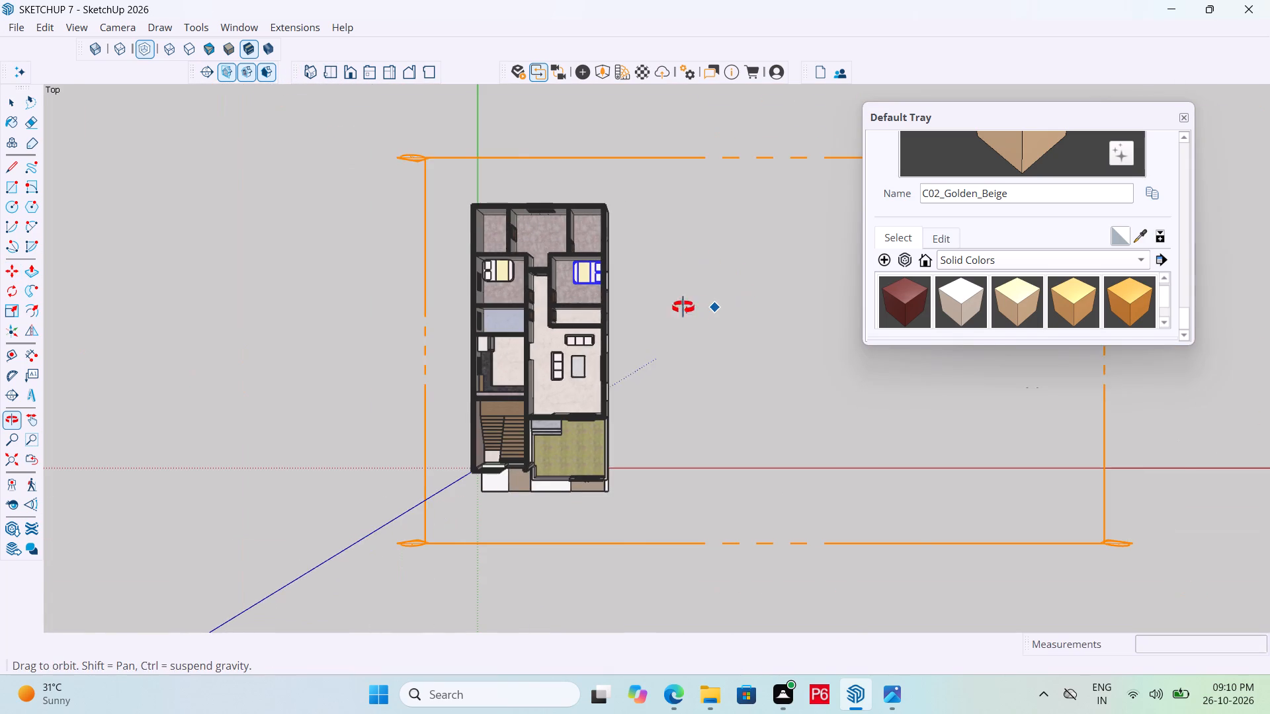
{"action": "middle_click_drag", "start_coordinate": [683, 307], "coordinate": [638, 303]}
Save the house model with both bedrooms' beds in place.
{"action": "key", "text": "ctrl+s"}
{"action": "key", "text": "ctrl+s"}
{"action": "key", "text": "ctrl+s"}
{"action": "key", "text": "ctrl+s"}
{"action": "key", "text": "ctrl+s"}
{"action": "key", "text": "ctrl+s"}
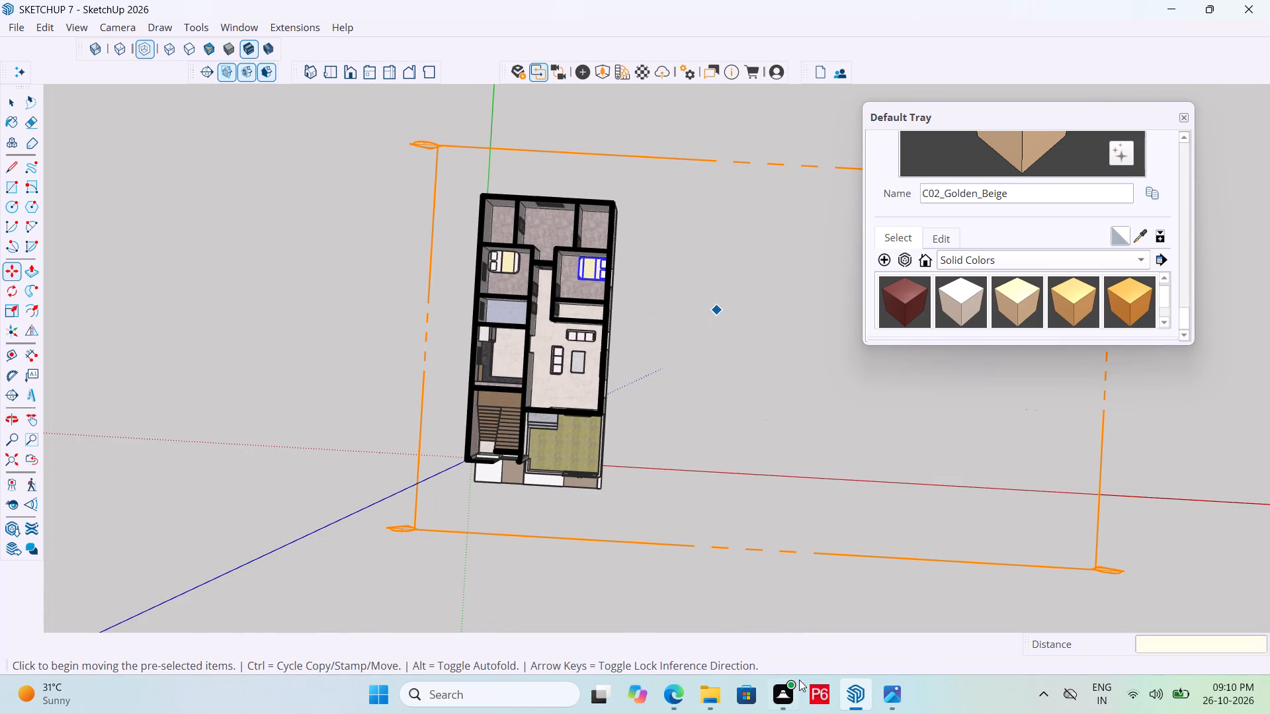
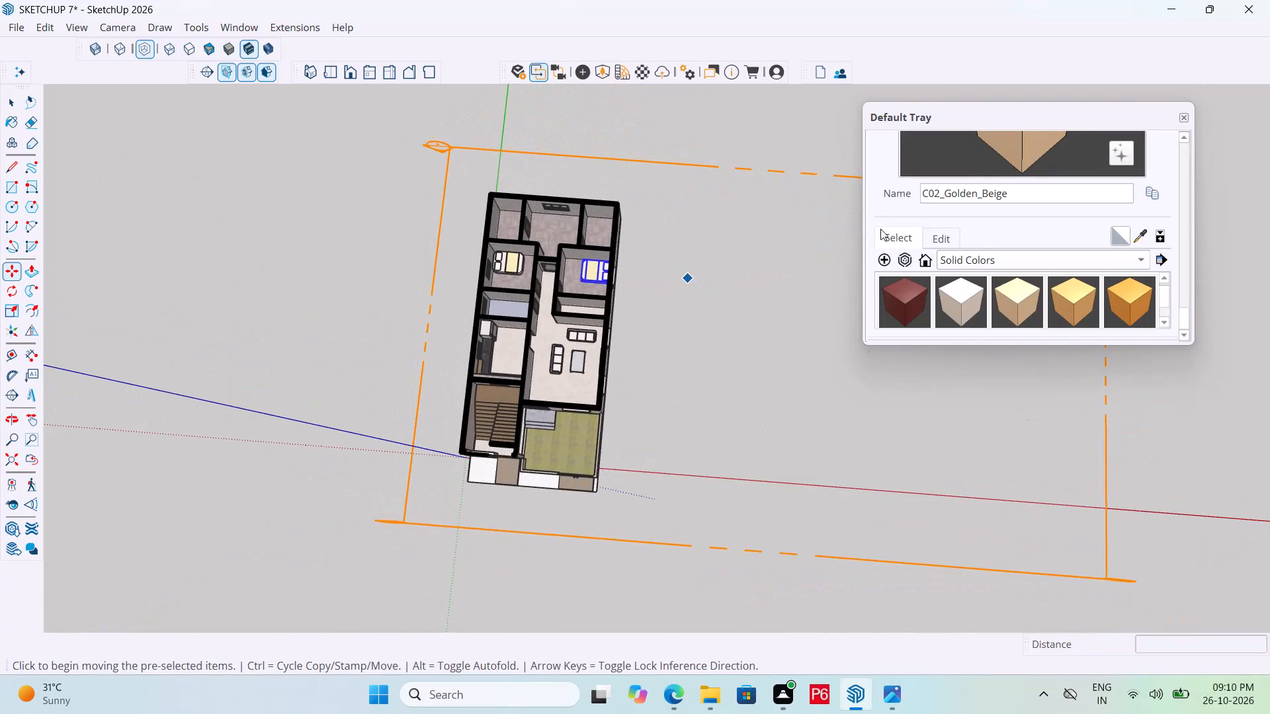
Copy the pink bed from its bedroom into the empty bedroom with the three-pane window, about 13' 8" away.
{"action": "middle_click_drag", "start_coordinate": [562, 273], "coordinate": [823, 211]}
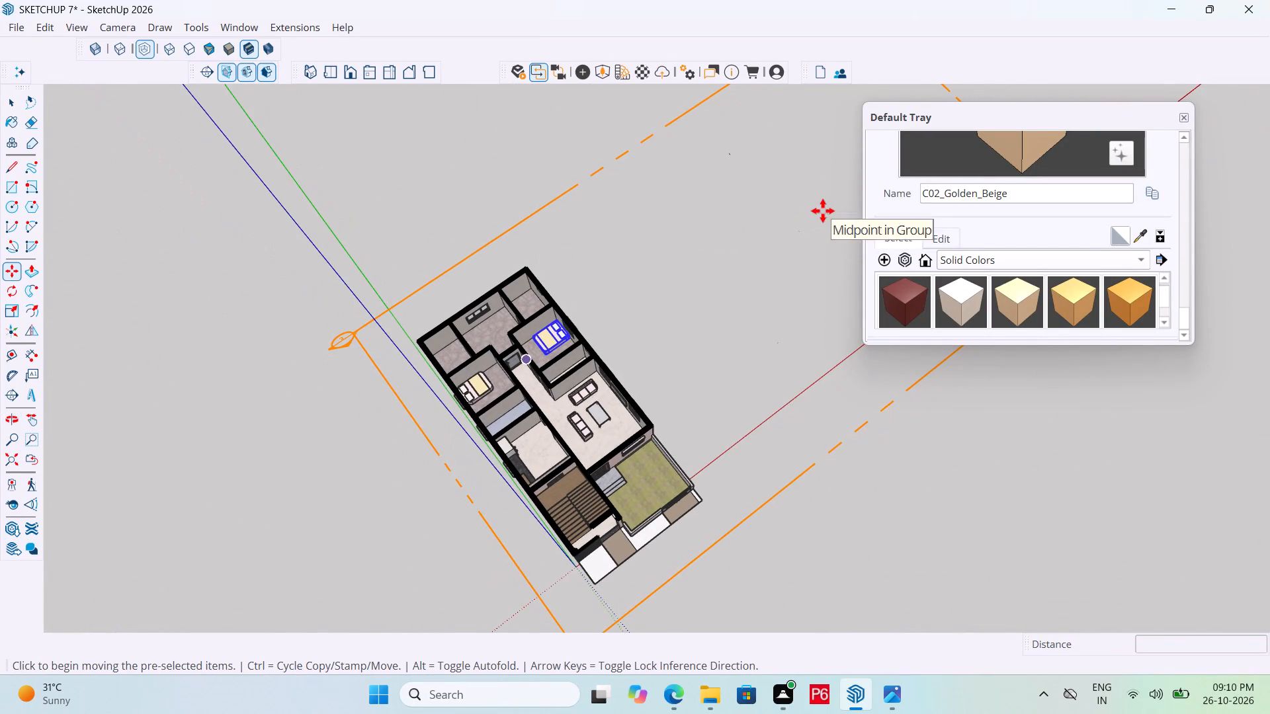
{"action": "middle_click_drag", "start_coordinate": [466, 348], "coordinate": [671, 262]}
{"action": "key", "text": "space"}
{"action": "left_click", "coordinate": [628, 300]}
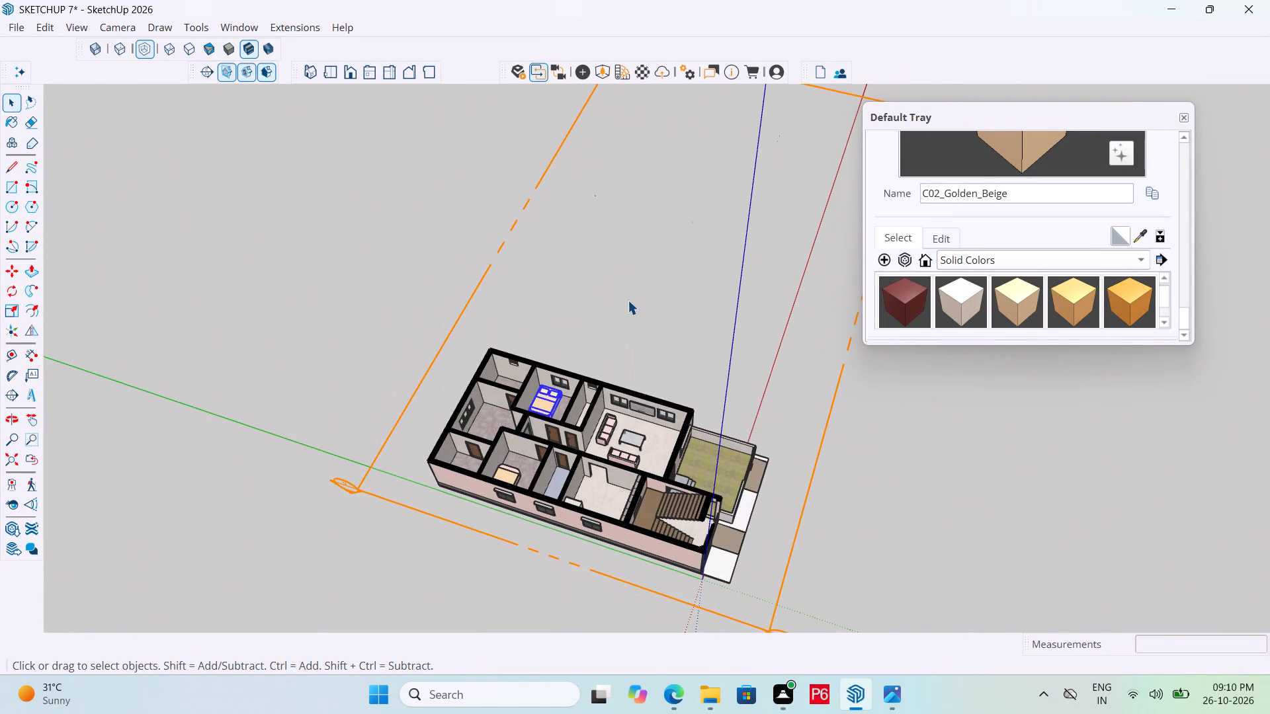
{"action": "middle_click_drag", "start_coordinate": [616, 352], "coordinate": [476, 398]}
{"action": "scroll", "coordinate": [440, 418], "scroll_direction": "up", "scroll_amount": 7}
{"action": "middle_click", "coordinate": [441, 418]}
{"action": "scroll", "coordinate": [540, 377], "scroll_direction": "up", "scroll_amount": 5}
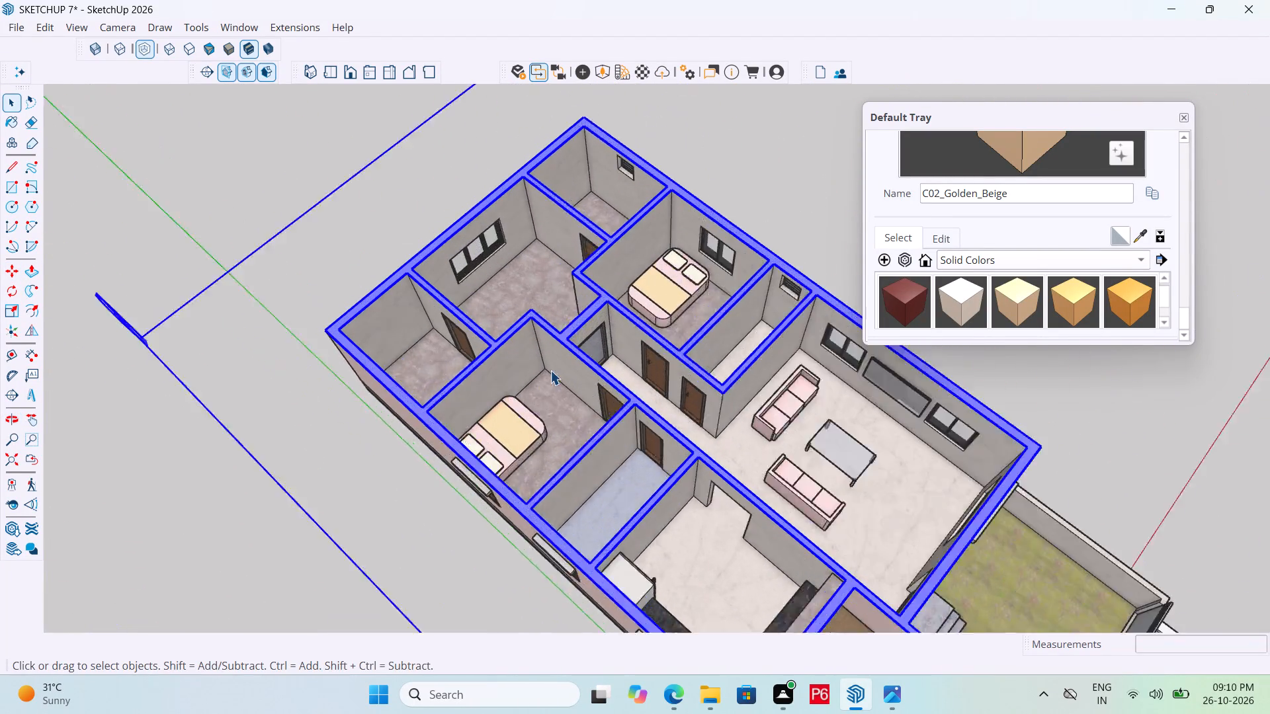
{"action": "scroll", "coordinate": [550, 370], "scroll_direction": "up", "scroll_amount": 2}
{"action": "middle_click_drag", "start_coordinate": [700, 317], "coordinate": [591, 431]}
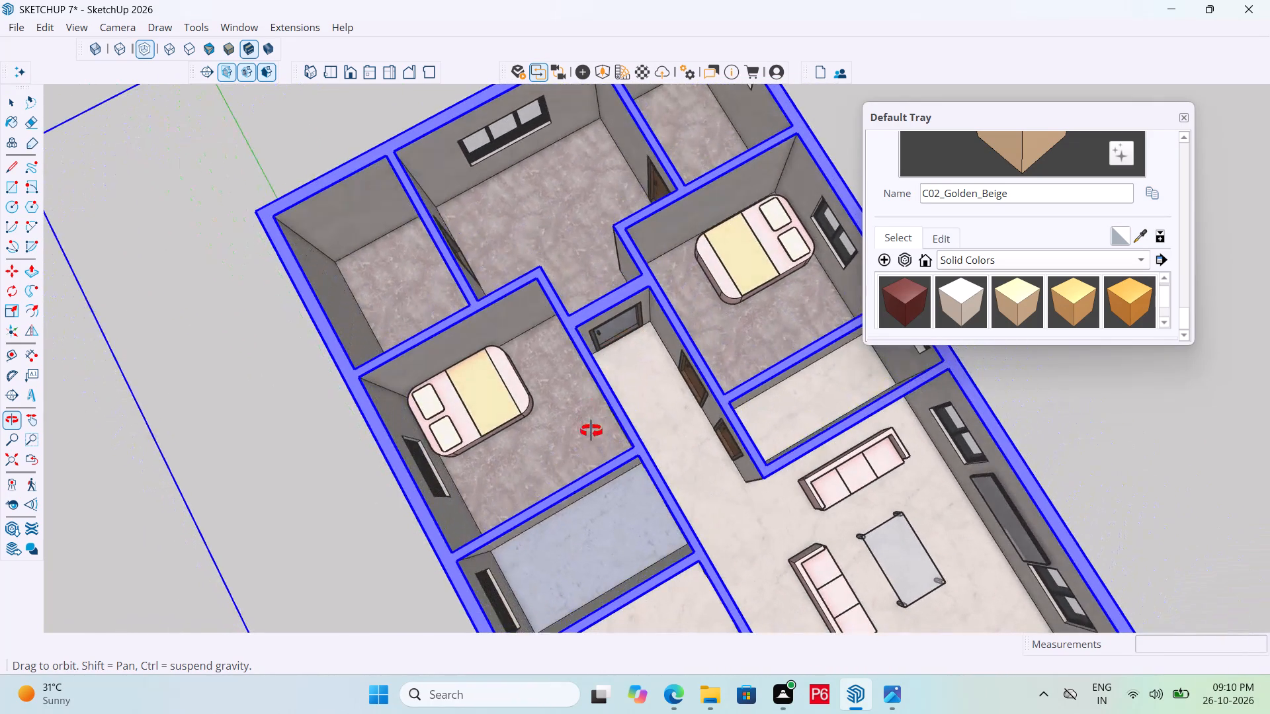
{"action": "middle_click_drag", "start_coordinate": [591, 431], "coordinate": [591, 432]}
{"action": "left_click", "coordinate": [744, 280]}
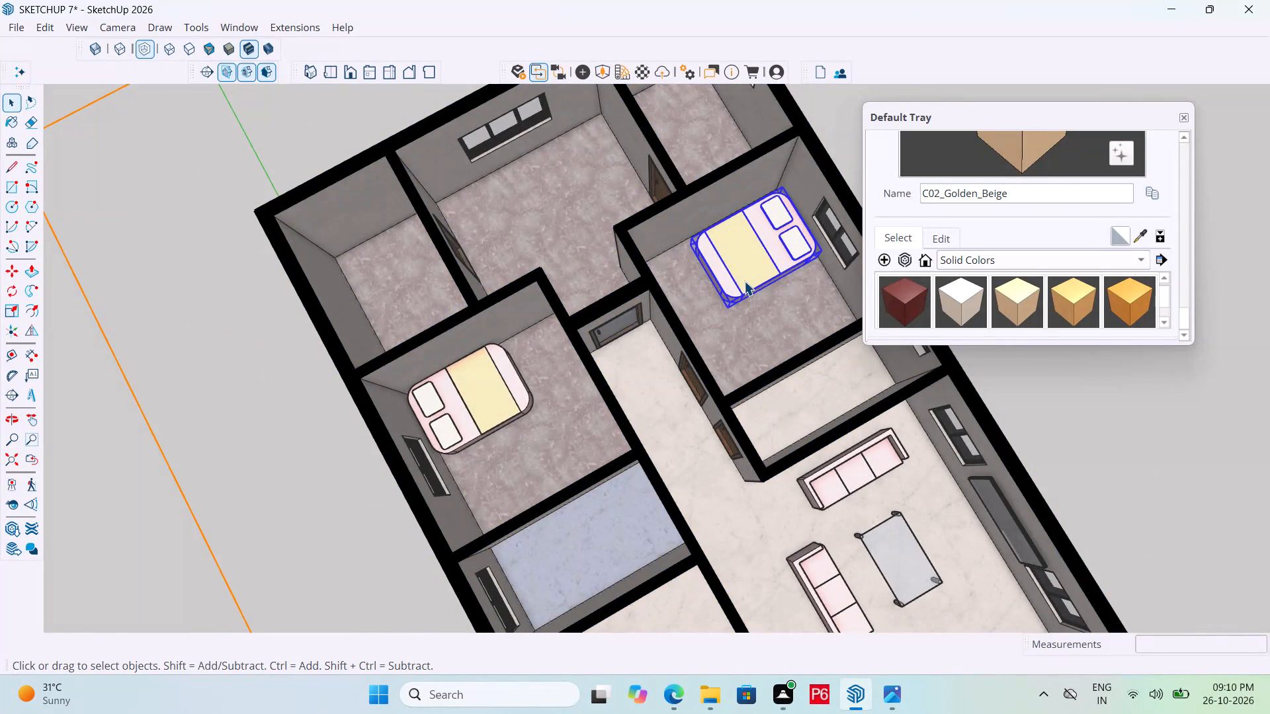
{"action": "key", "text": "m"}
{"action": "scroll", "coordinate": [722, 329], "scroll_direction": "up", "scroll_amount": 7}
{"action": "left_click", "coordinate": [734, 301]}
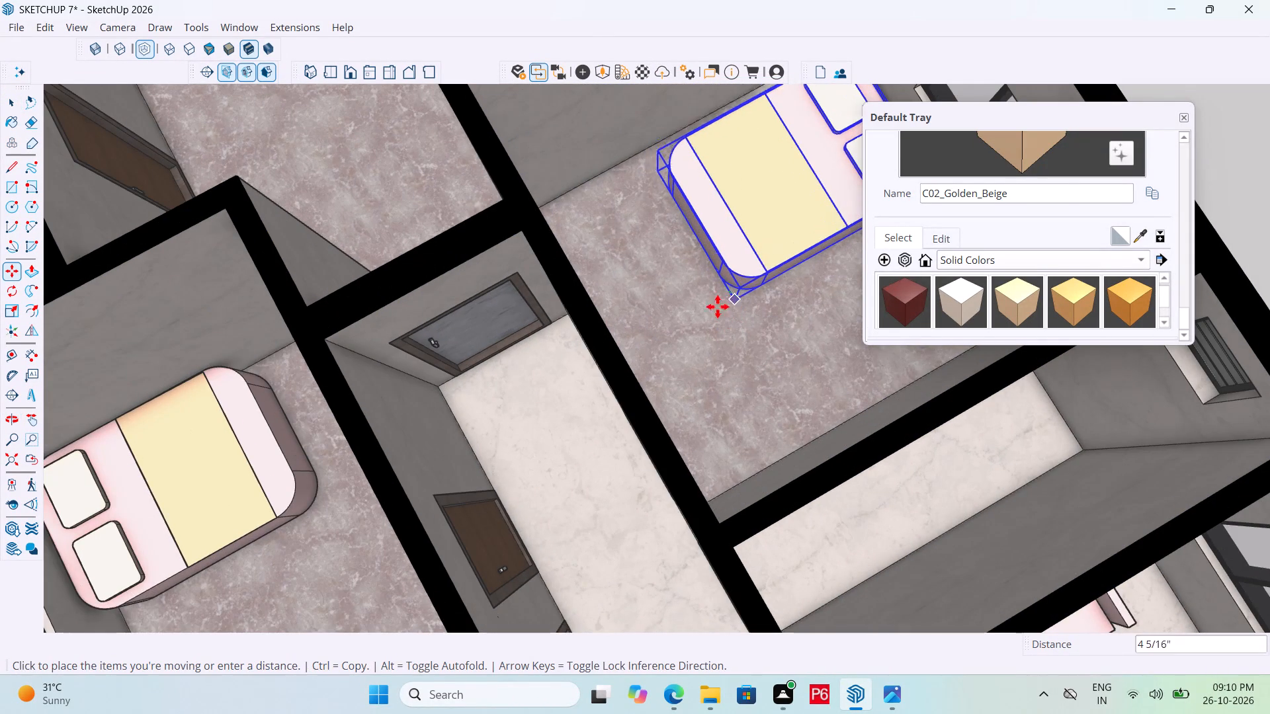
{"action": "scroll", "coordinate": [626, 377], "scroll_direction": "down", "scroll_amount": 5}
{"action": "scroll", "coordinate": [487, 268], "scroll_direction": "up", "scroll_amount": 3}
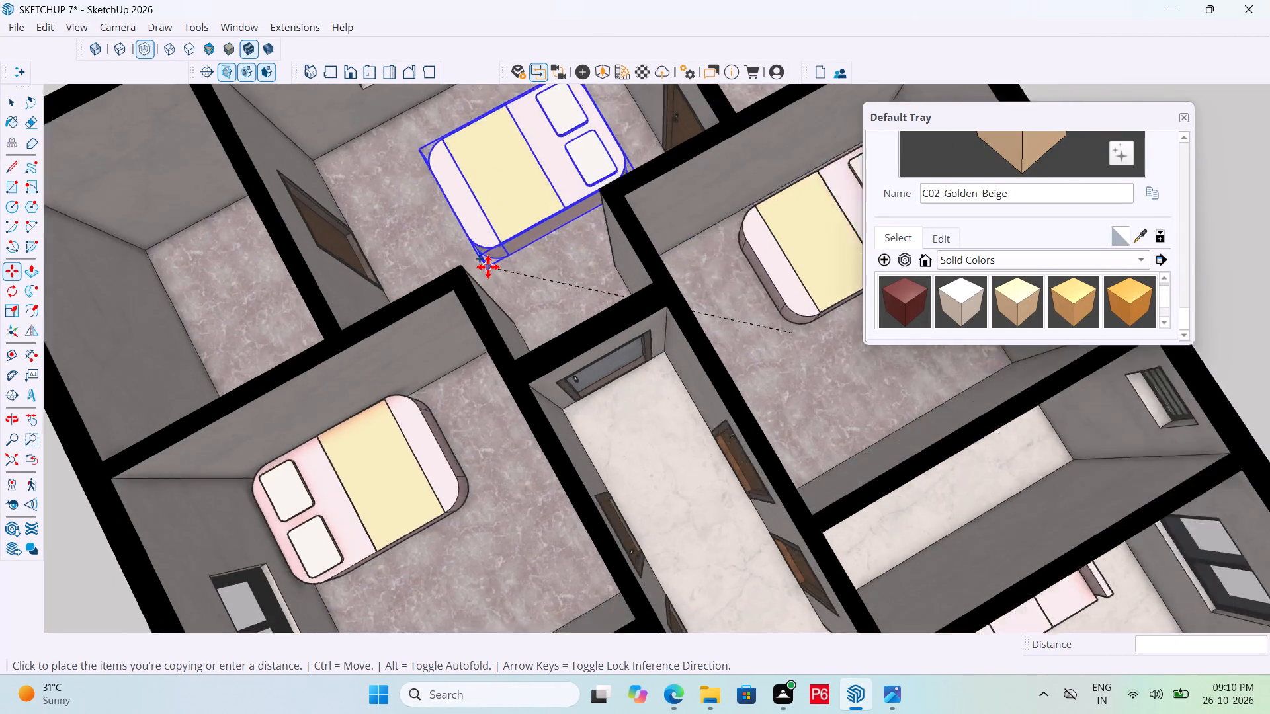
{"action": "scroll", "coordinate": [488, 267], "scroll_direction": "up", "scroll_amount": 2}
{"action": "scroll", "coordinate": [611, 316], "scroll_direction": "down", "scroll_amount": 6}
{"action": "scroll", "coordinate": [559, 341], "scroll_direction": "down", "scroll_amount": 3}
{"action": "middle_click_drag", "start_coordinate": [628, 405], "coordinate": [765, 439]}
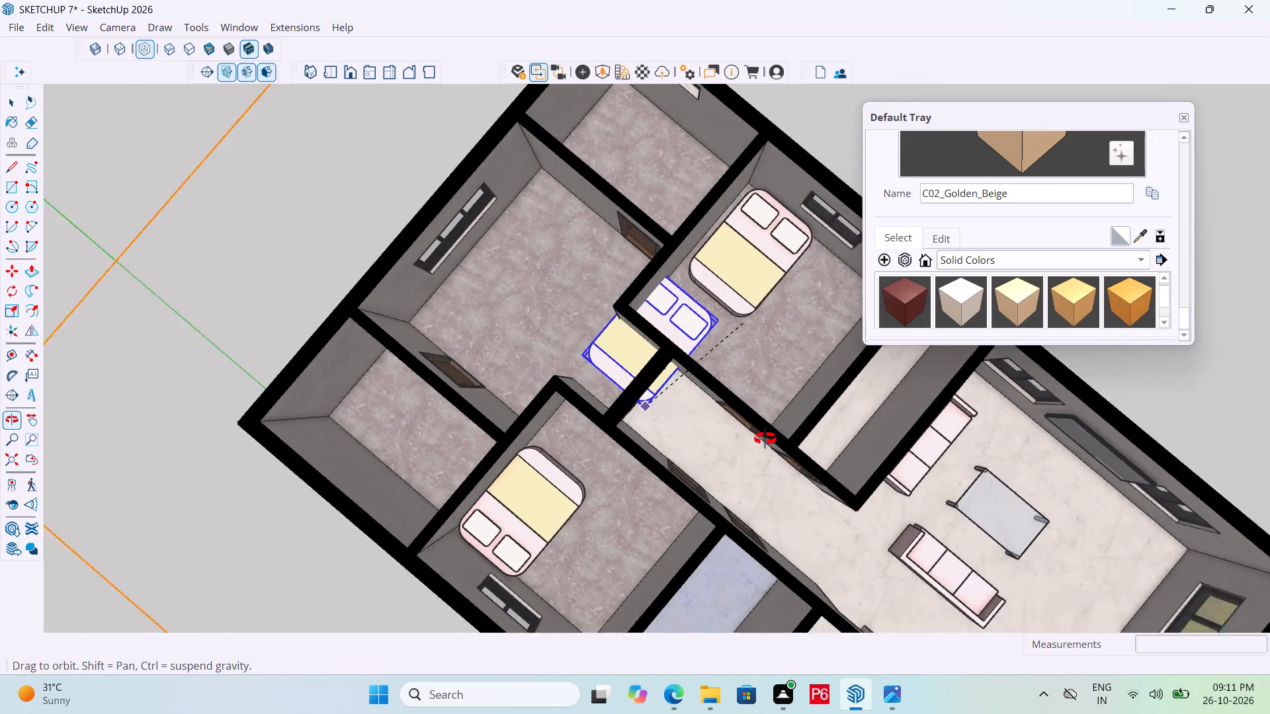
{"action": "middle_click_drag", "start_coordinate": [765, 439], "coordinate": [387, 329]}
{"action": "scroll", "coordinate": [696, 127], "scroll_direction": "up", "scroll_amount": 6}
{"action": "scroll", "coordinate": [611, 273], "scroll_direction": "down", "scroll_amount": 4}
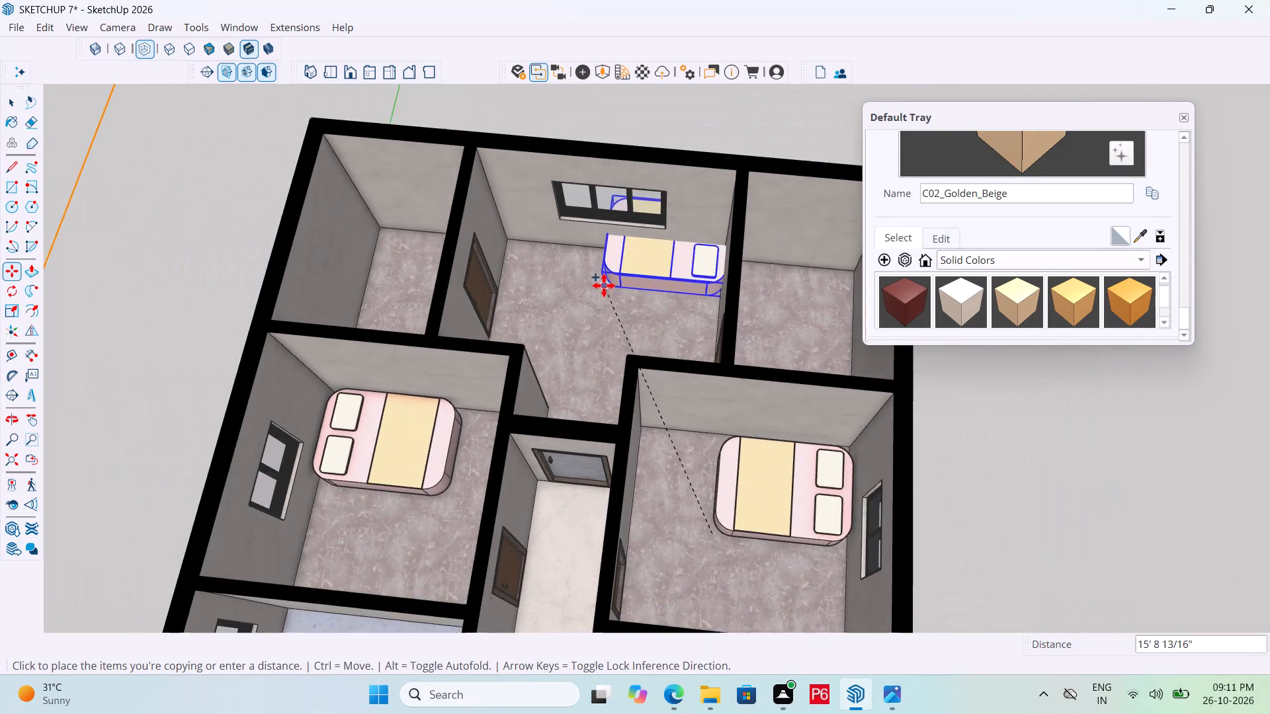
{"action": "middle_click_drag", "start_coordinate": [620, 303], "coordinate": [607, 319]}
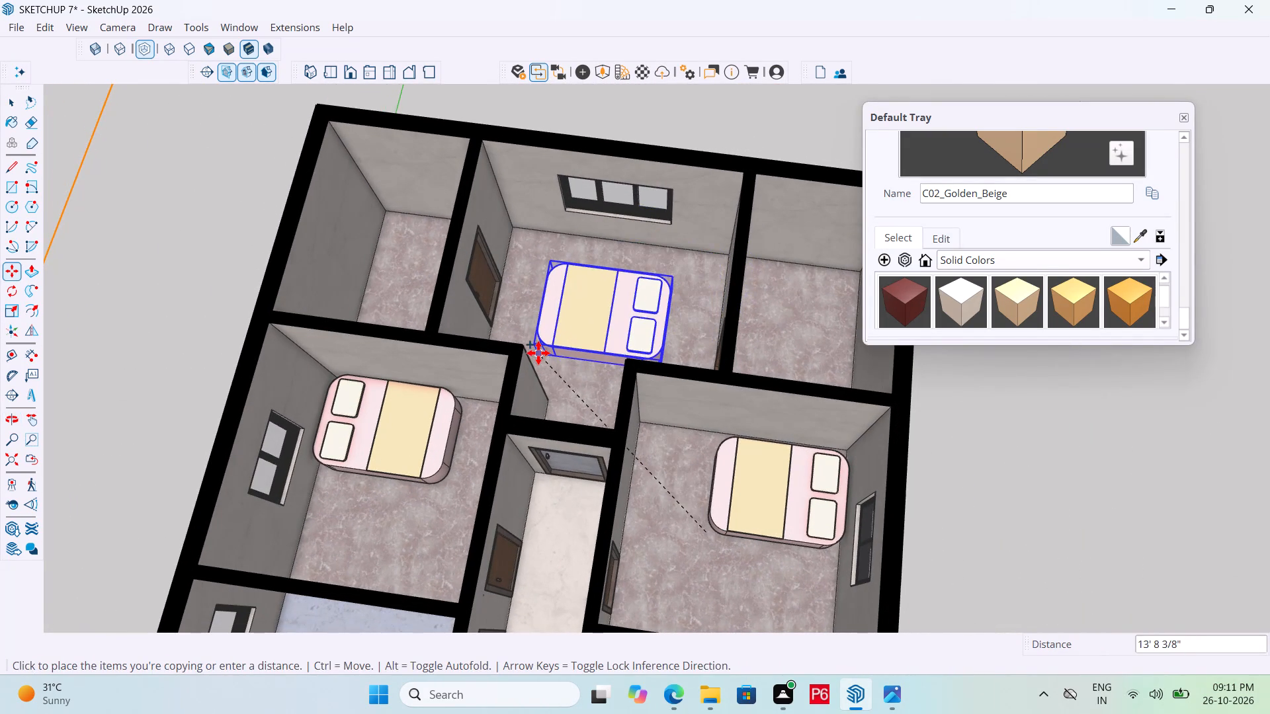
{"action": "left_click", "coordinate": [538, 353]}
{"action": "key", "text": "Escape"}
Rotate the copied bed 90 degrees about its centre so its pillows face the three-pane window wall.
{"action": "middle_click_drag", "start_coordinate": [667, 319], "coordinate": [705, 317]}
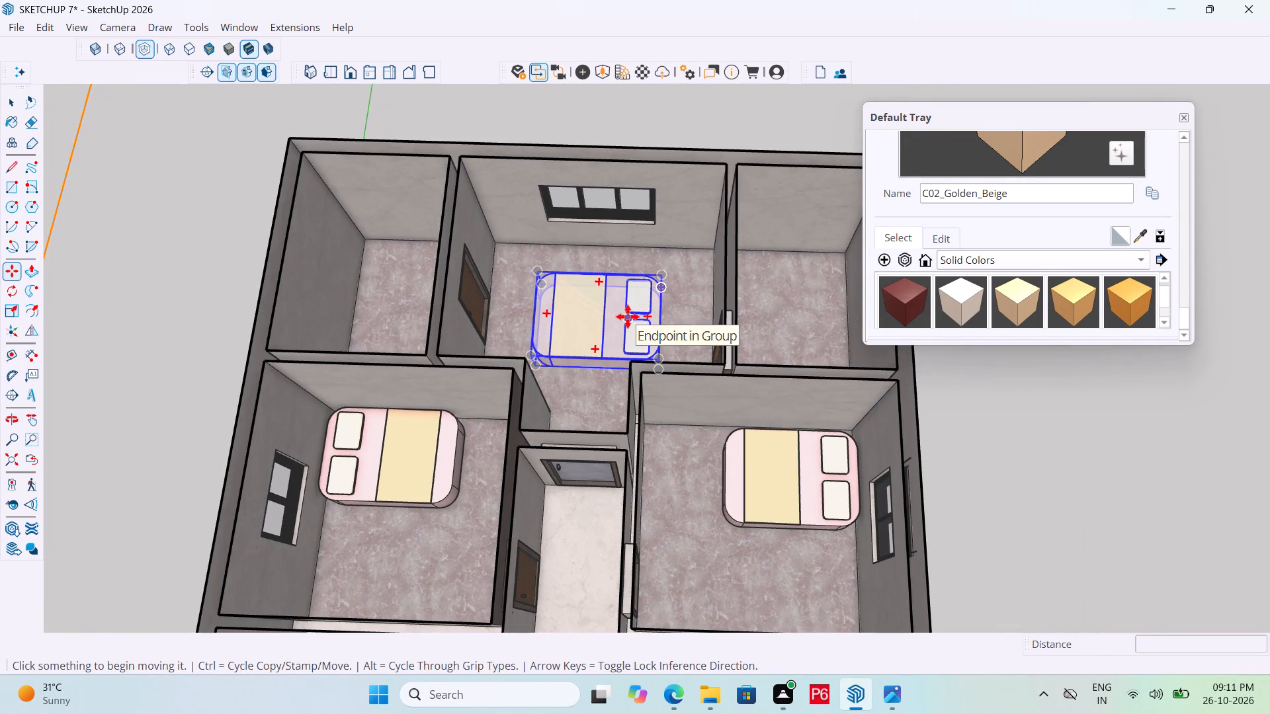
{"action": "key", "text": "q"}
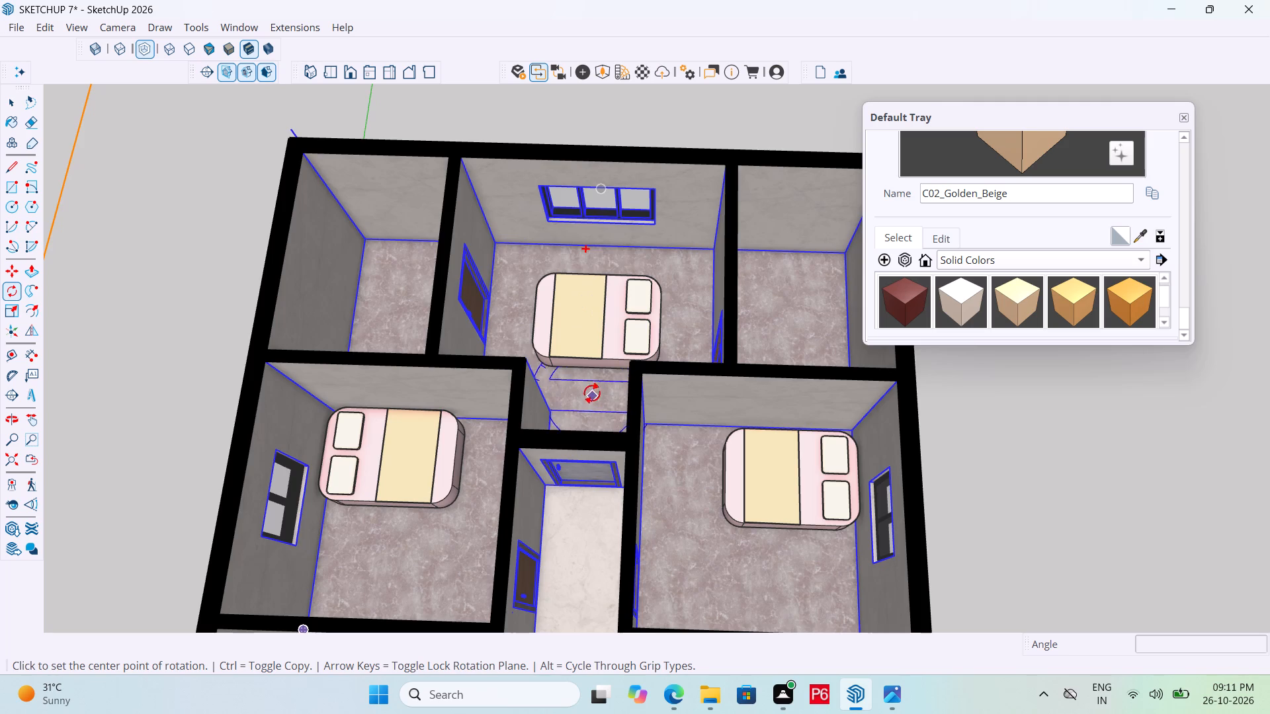
{"action": "scroll", "coordinate": [579, 336], "scroll_direction": "down", "scroll_amount": 6}
{"action": "middle_click_drag", "start_coordinate": [874, 350], "coordinate": [190, 268]}
{"action": "middle_click_drag", "start_coordinate": [850, 252], "coordinate": [893, 298]}
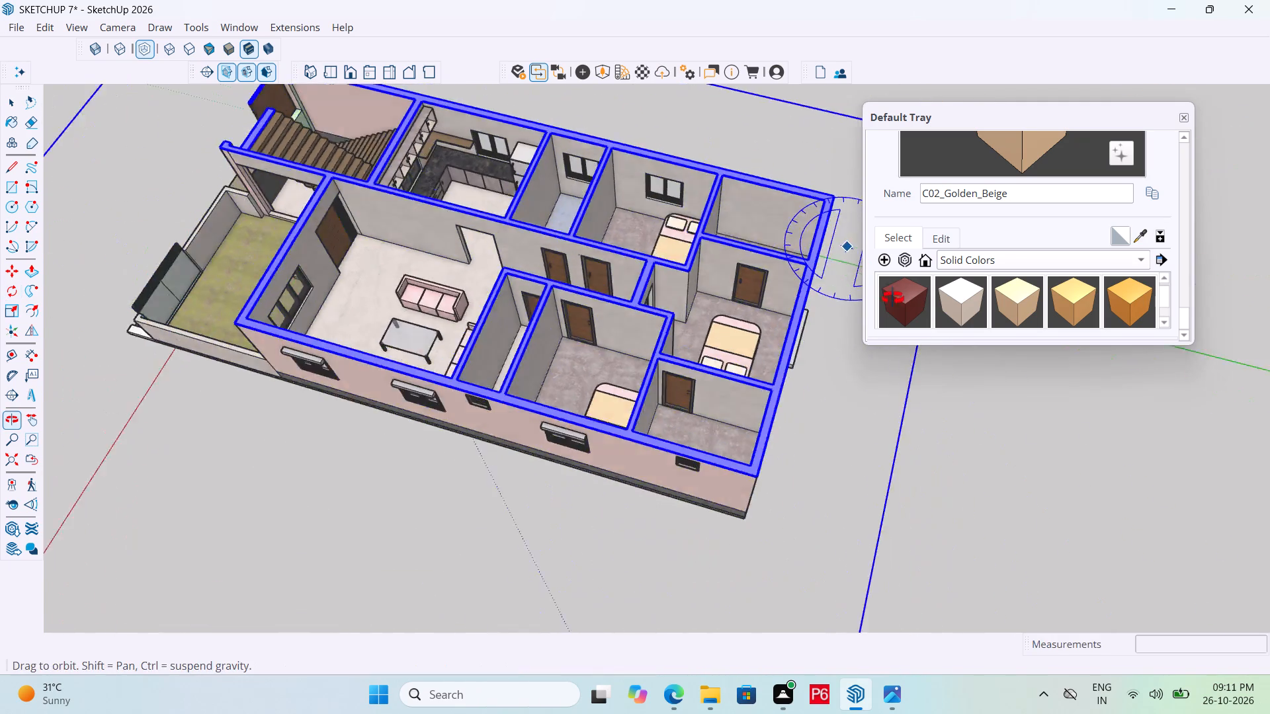
{"action": "middle_click_drag", "start_coordinate": [893, 298], "coordinate": [1003, 393]}
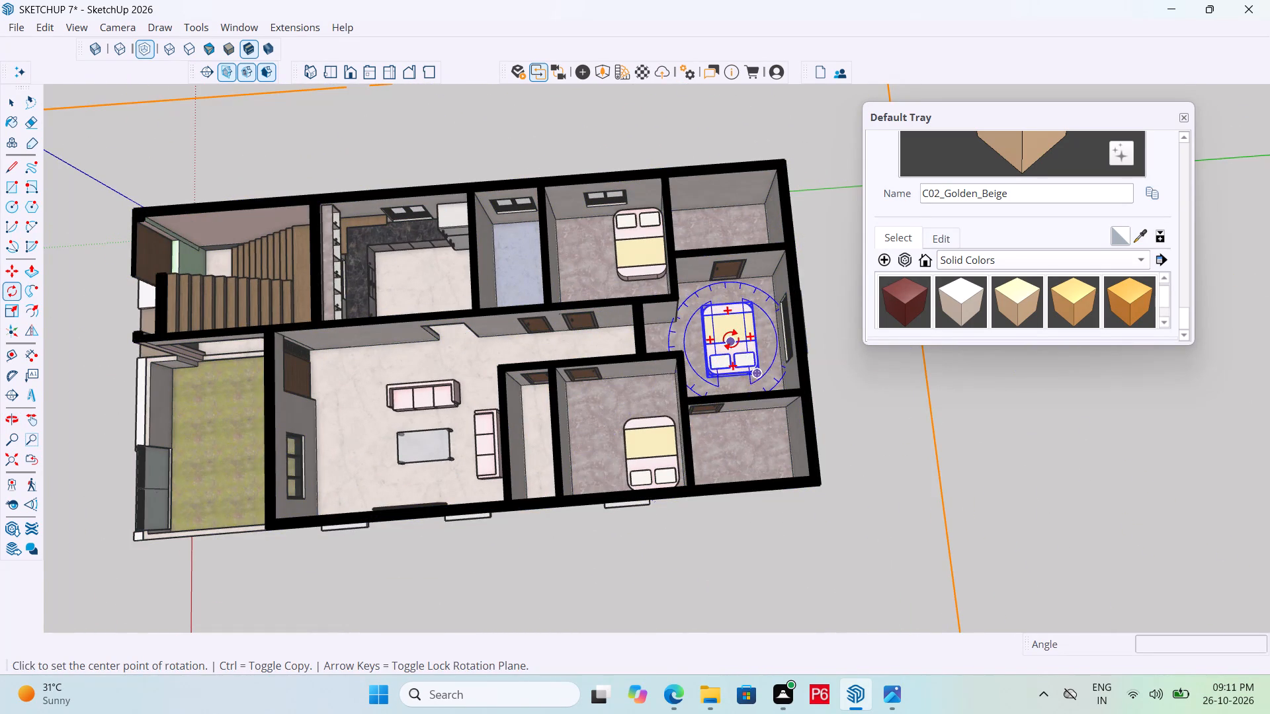
{"action": "left_click_drag", "start_coordinate": [731, 339], "coordinate": [741, 338]}
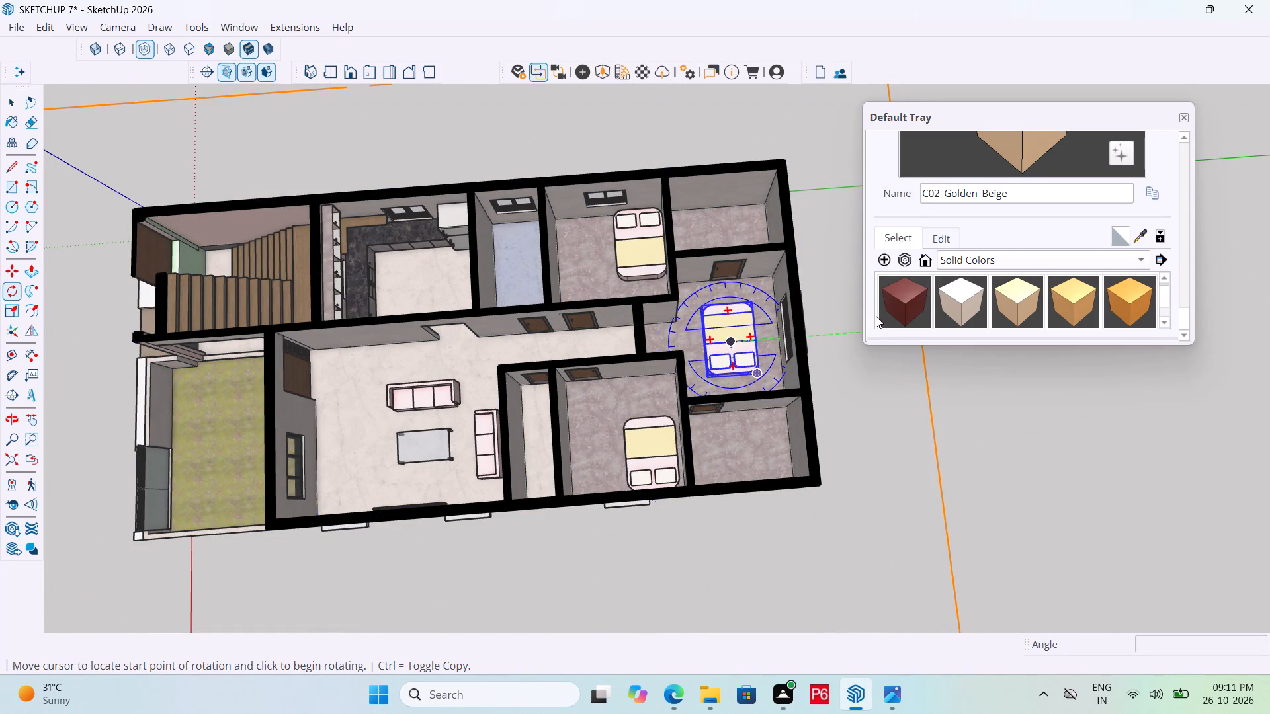
{"action": "left_click", "coordinate": [837, 333]}
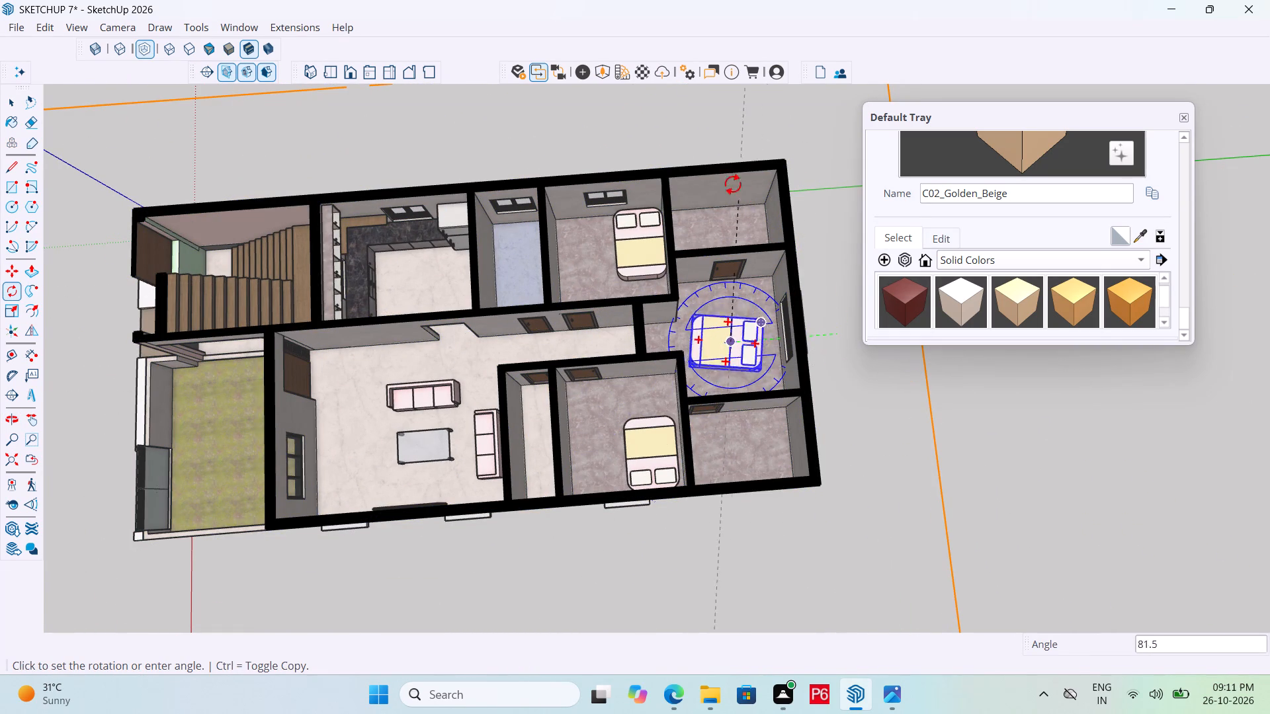
{"action": "double_click", "coordinate": [708, 139]}
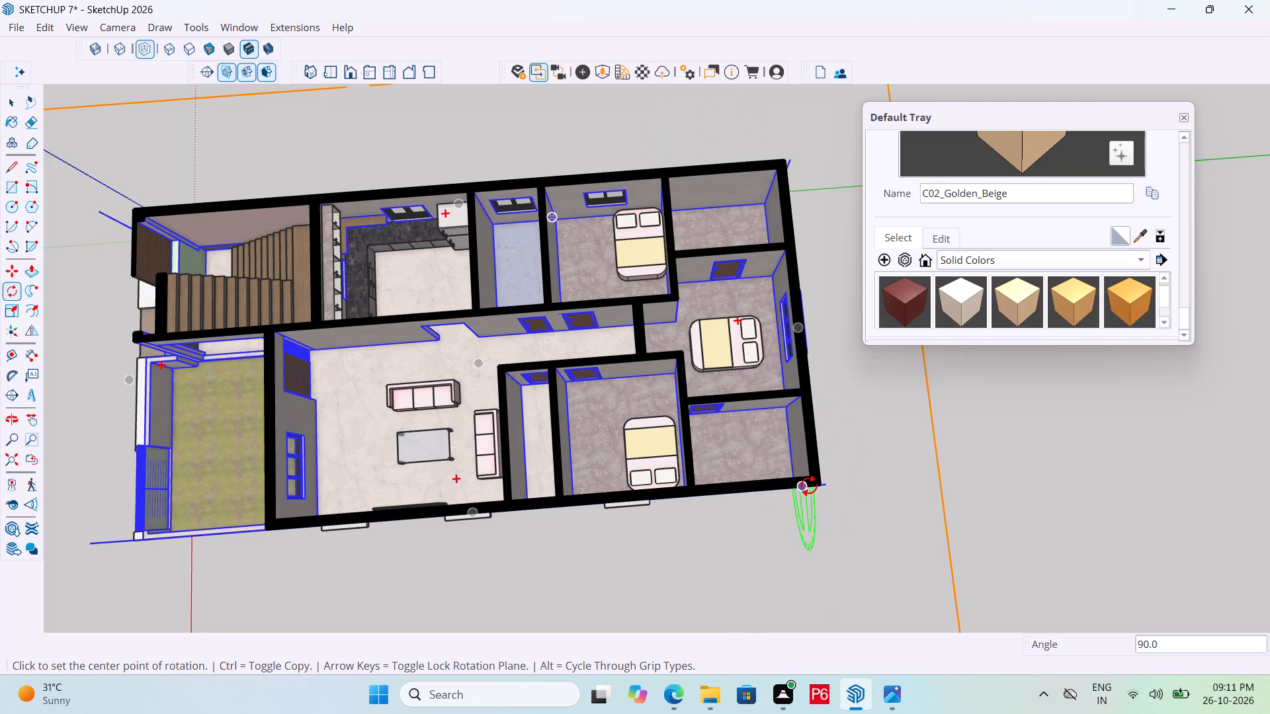
{"action": "key", "text": "space"}
Move the rotated bed about 2' toward the three-pane window wall.
{"action": "scroll", "coordinate": [753, 379], "scroll_direction": "up", "scroll_amount": 5}
{"action": "middle_click_drag", "start_coordinate": [751, 370], "coordinate": [813, 319]}
{"action": "scroll", "coordinate": [813, 319], "scroll_direction": "up", "scroll_amount": 4}
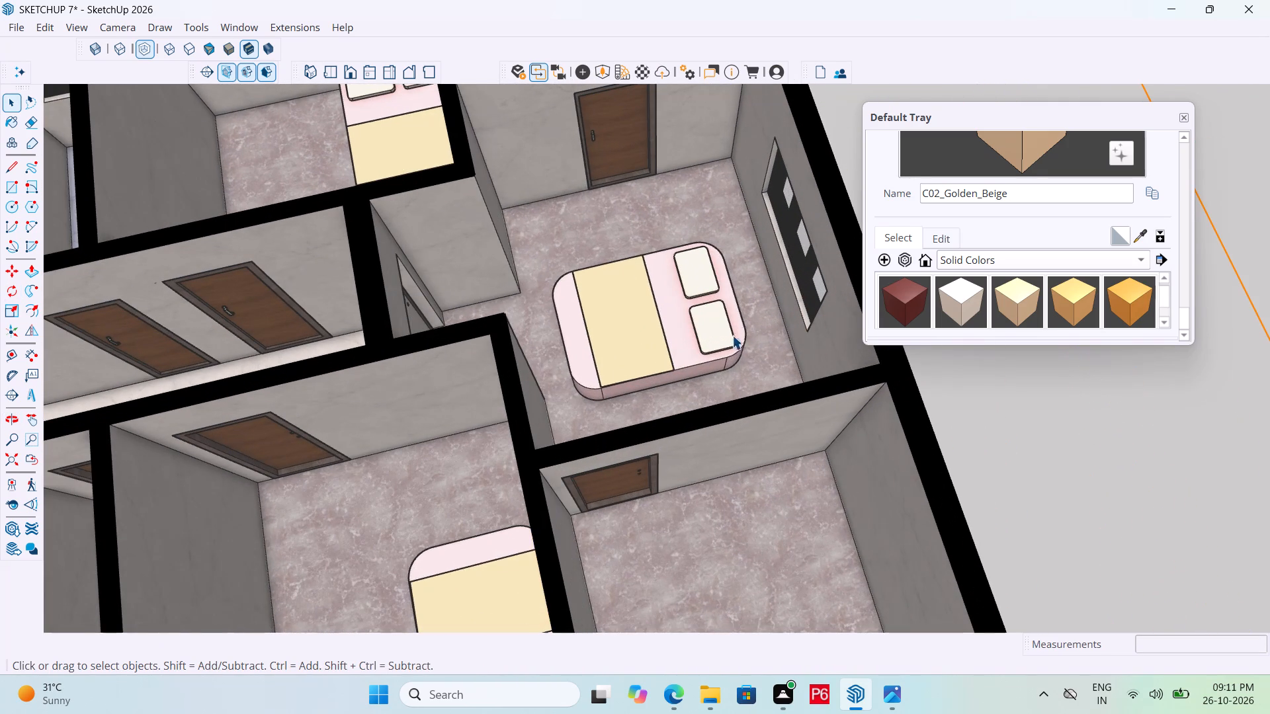
{"action": "double_click", "coordinate": [717, 348]}
{"action": "left_click", "coordinate": [1024, 515]}
{"action": "left_click", "coordinate": [715, 337]}
{"action": "scroll", "coordinate": [759, 370], "scroll_direction": "up", "scroll_amount": 3}
{"action": "key", "text": "m"}
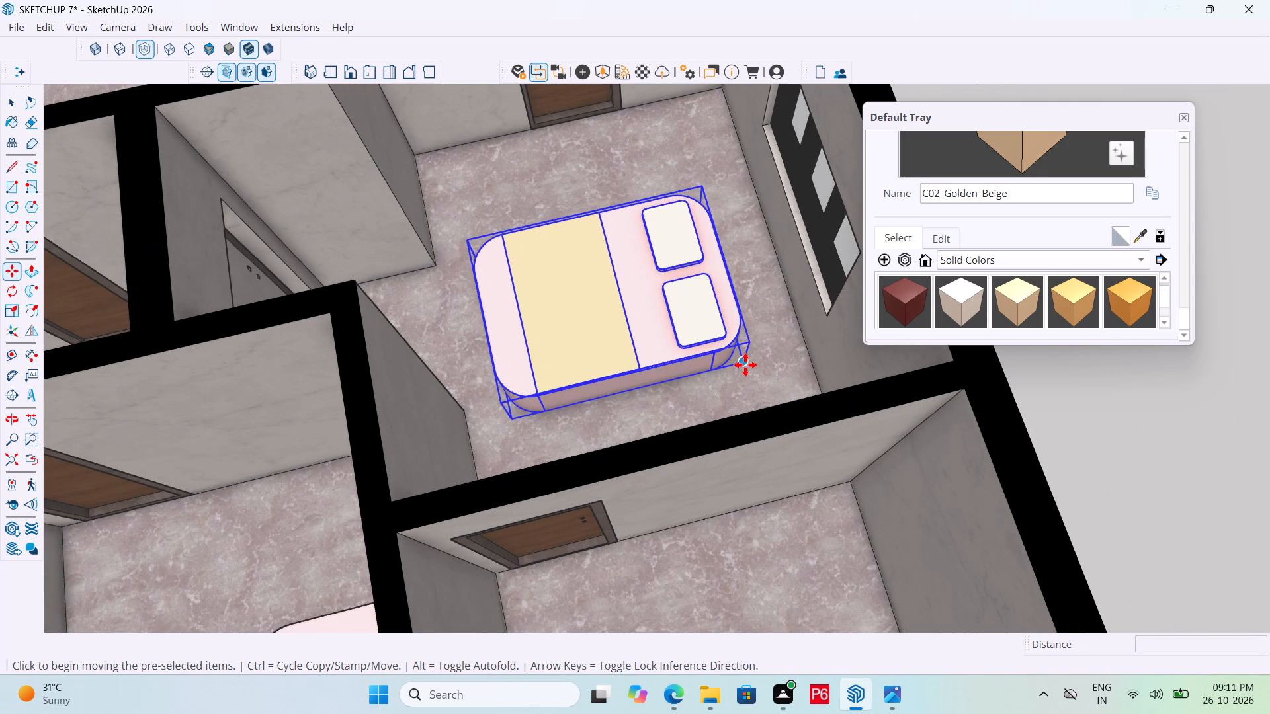
{"action": "double_click", "coordinate": [745, 365]}
{"action": "scroll", "coordinate": [798, 364], "scroll_direction": "up", "scroll_amount": 3}
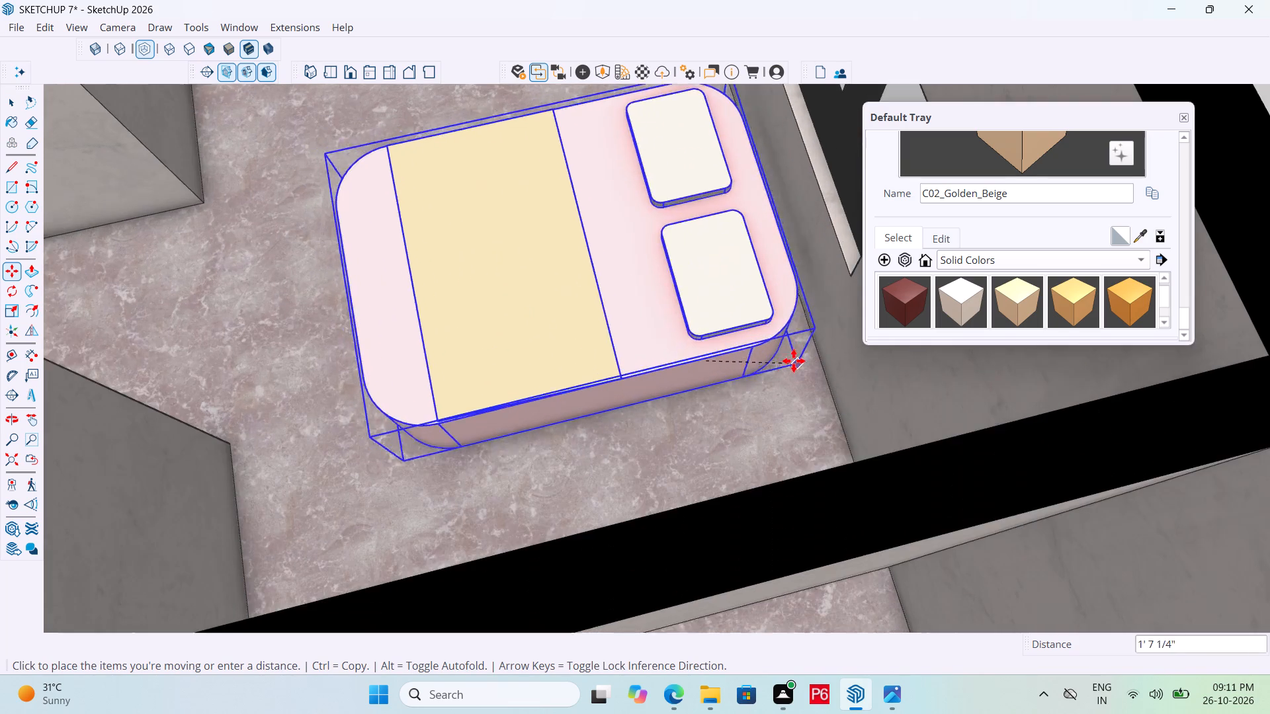
{"action": "scroll", "coordinate": [794, 361], "scroll_direction": "up", "scroll_amount": 7}
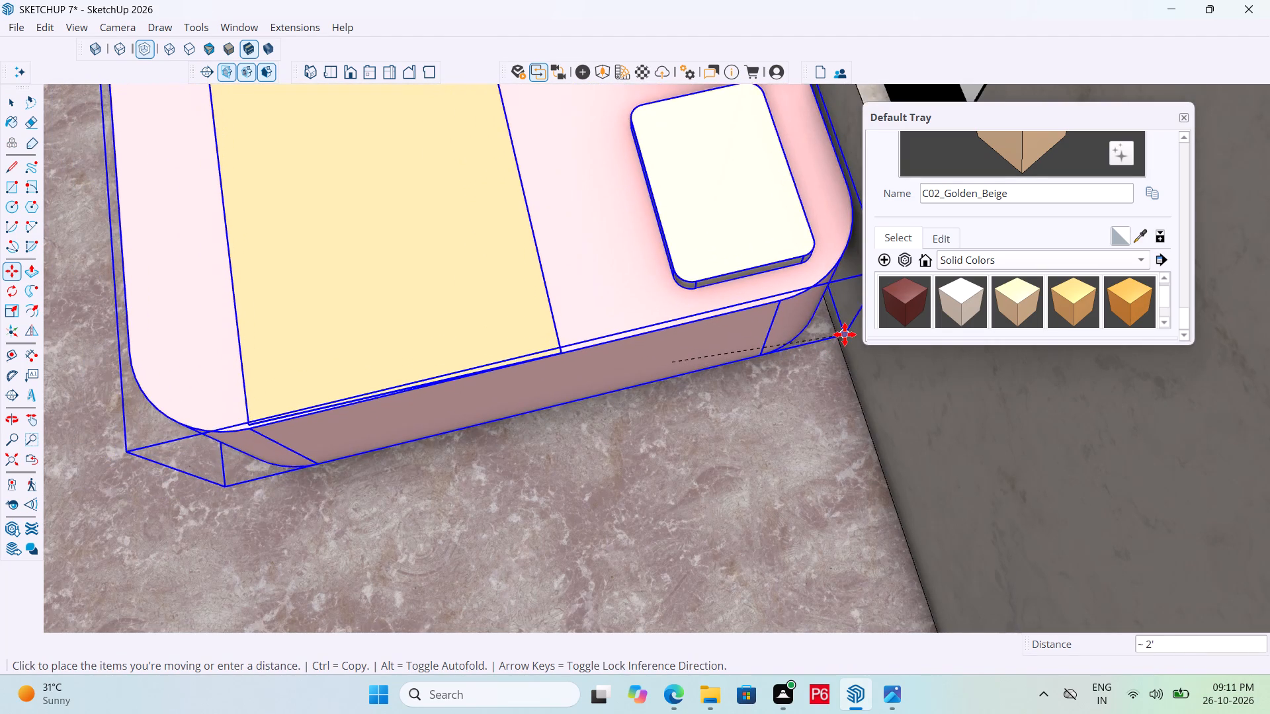
{"action": "left_click", "coordinate": [835, 339]}
{"action": "scroll", "coordinate": [702, 379], "scroll_direction": "down", "scroll_amount": 6}
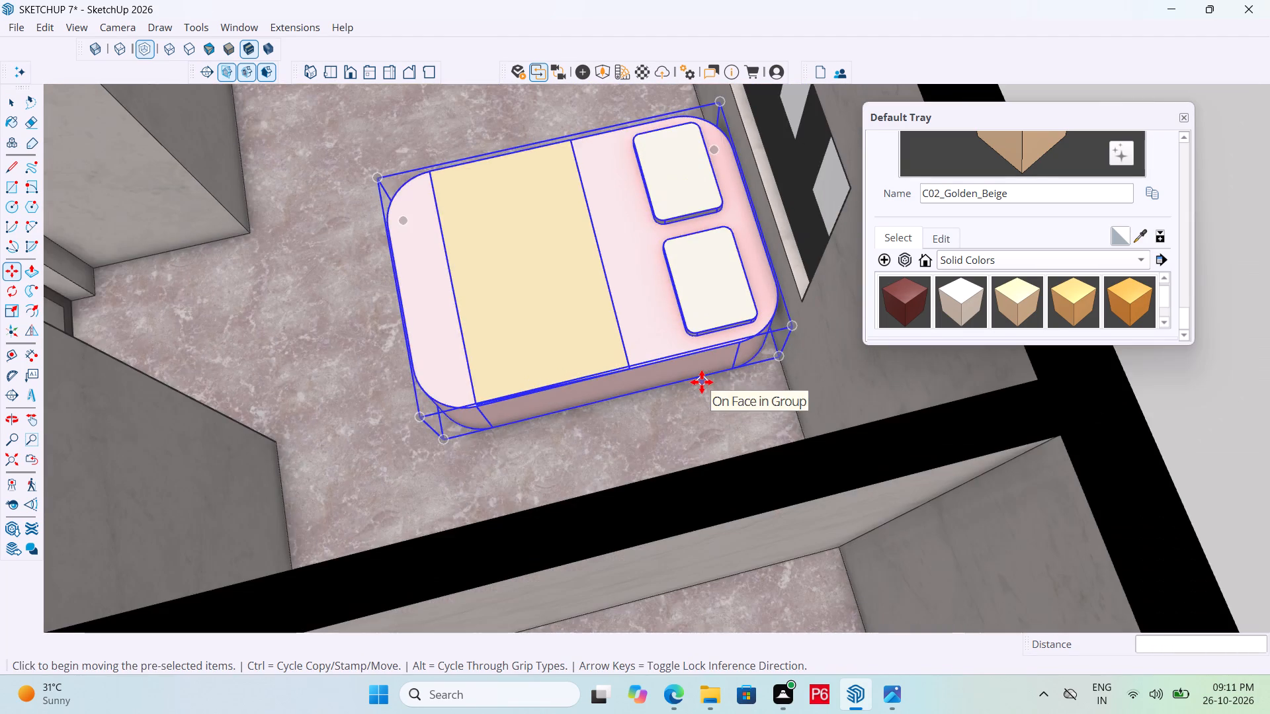
{"action": "scroll", "coordinate": [694, 383], "scroll_direction": "down", "scroll_amount": 3}
Save the house model with the third bed placed.
{"action": "key", "text": "ctrl+s"}
{"action": "key", "text": "ctrl+s"}
{"action": "key", "text": "ctrl+s"}
{"action": "key", "text": "ctrl+s"}
{"action": "key", "text": "ctrl+s"}
{"action": "key", "text": "ctrl+s"}
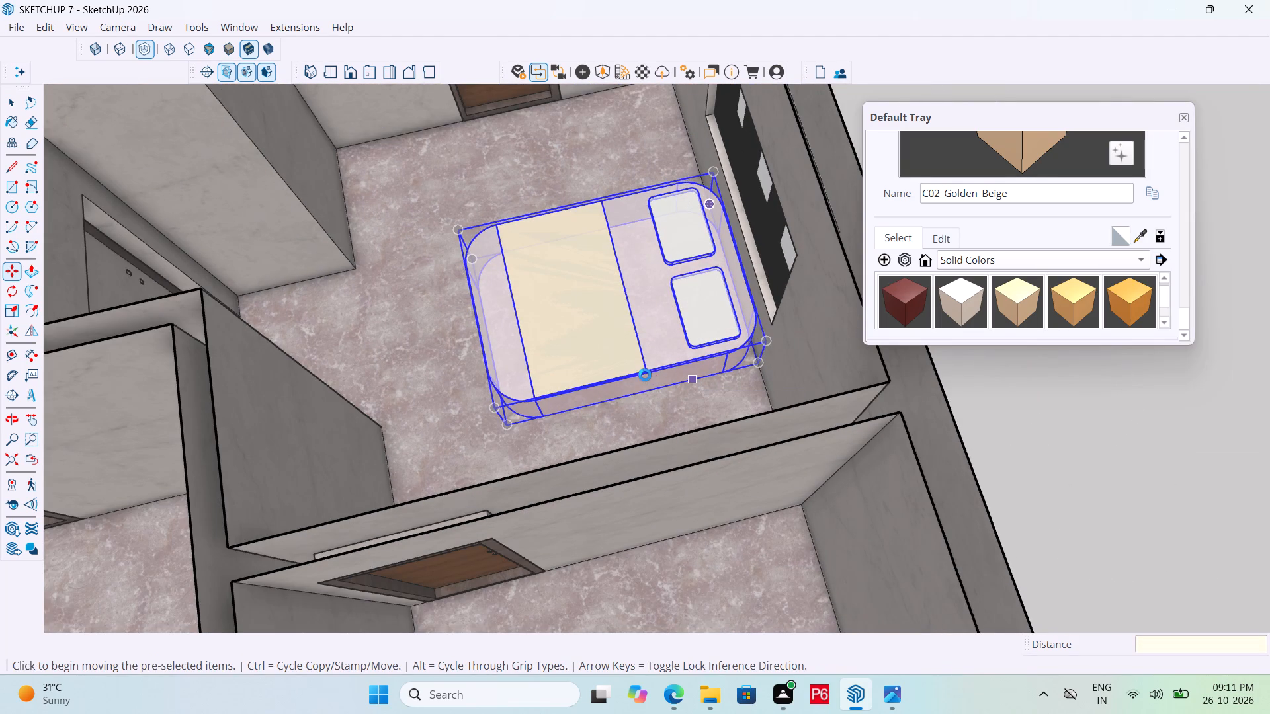
Adjust the third bed's position by moving its pillow-end base corner against the window wall.
{"action": "scroll", "coordinate": [658, 308], "scroll_direction": "down", "scroll_amount": 7}
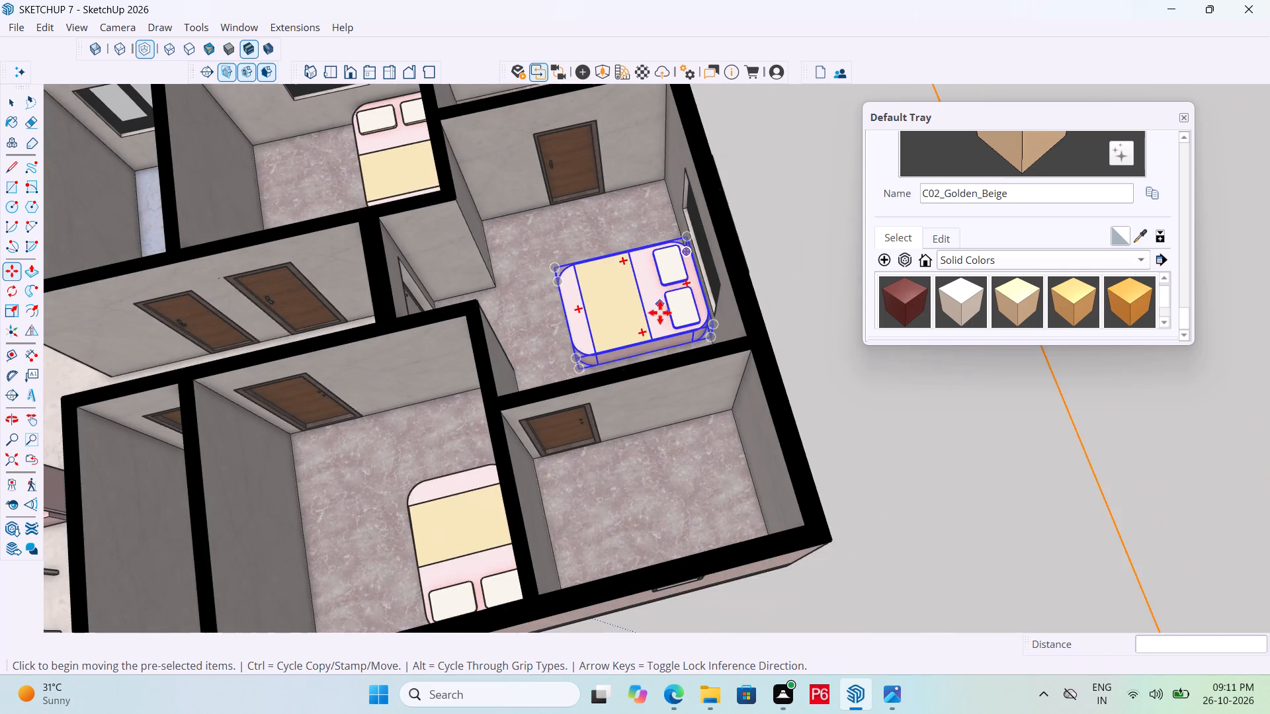
{"action": "middle_click_drag", "start_coordinate": [634, 372], "coordinate": [1141, 331]}
{"action": "middle_click_drag", "start_coordinate": [630, 370], "coordinate": [856, 339]}
{"action": "scroll", "coordinate": [513, 482], "scroll_direction": "up", "scroll_amount": 5}
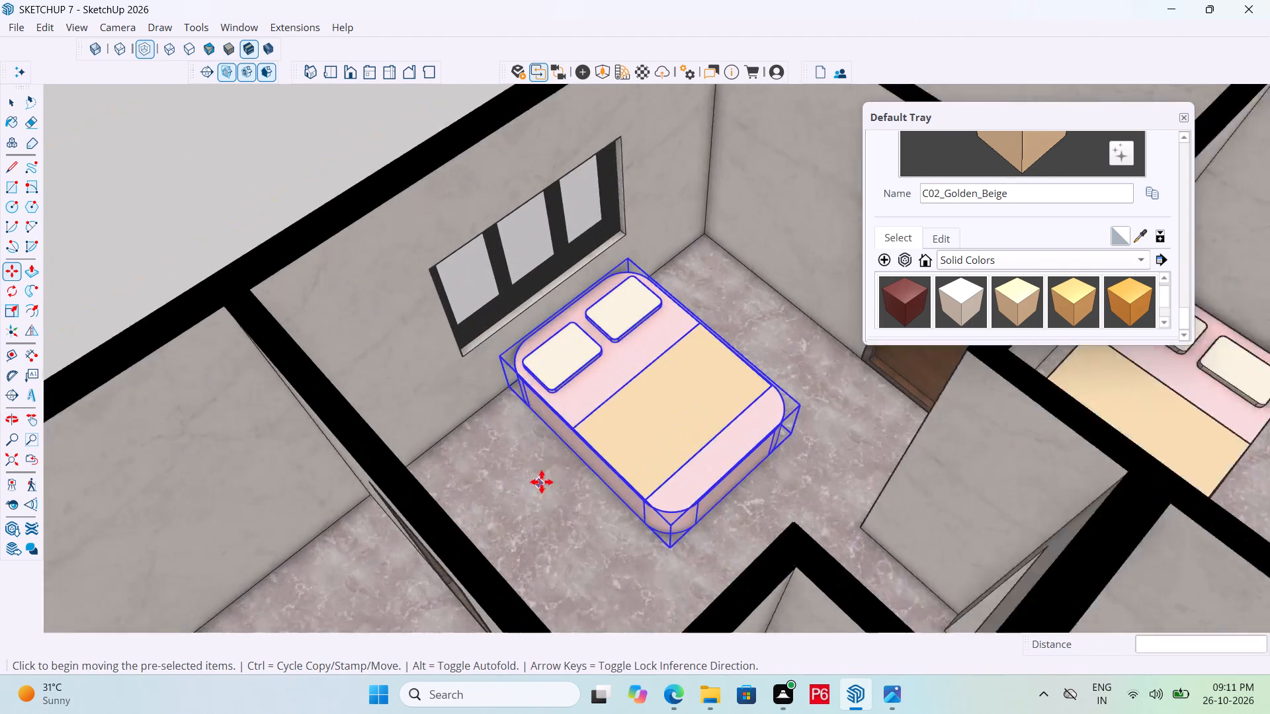
{"action": "scroll", "coordinate": [542, 482], "scroll_direction": "up", "scroll_amount": 2}
{"action": "scroll", "coordinate": [517, 379], "scroll_direction": "up", "scroll_amount": 5}
{"action": "left_click", "coordinate": [488, 358]}
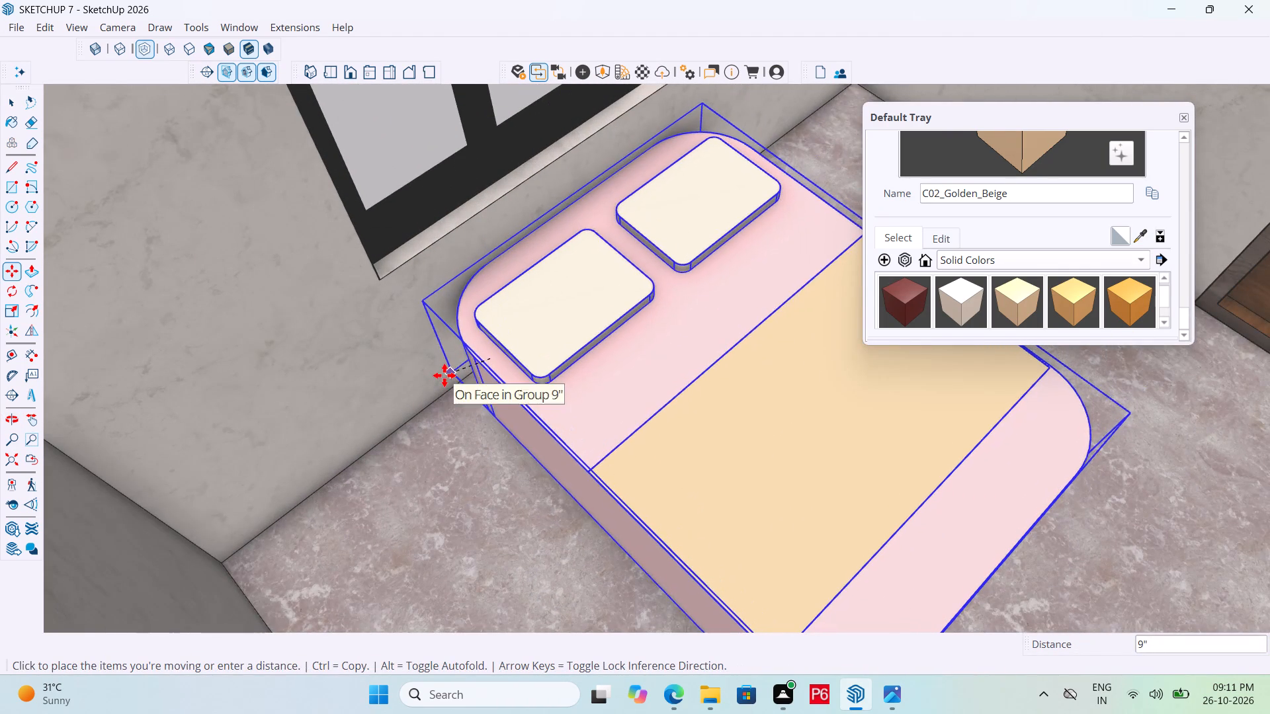
{"action": "left_click", "coordinate": [452, 383]}
{"action": "scroll", "coordinate": [453, 383], "scroll_direction": "down", "scroll_amount": 6}
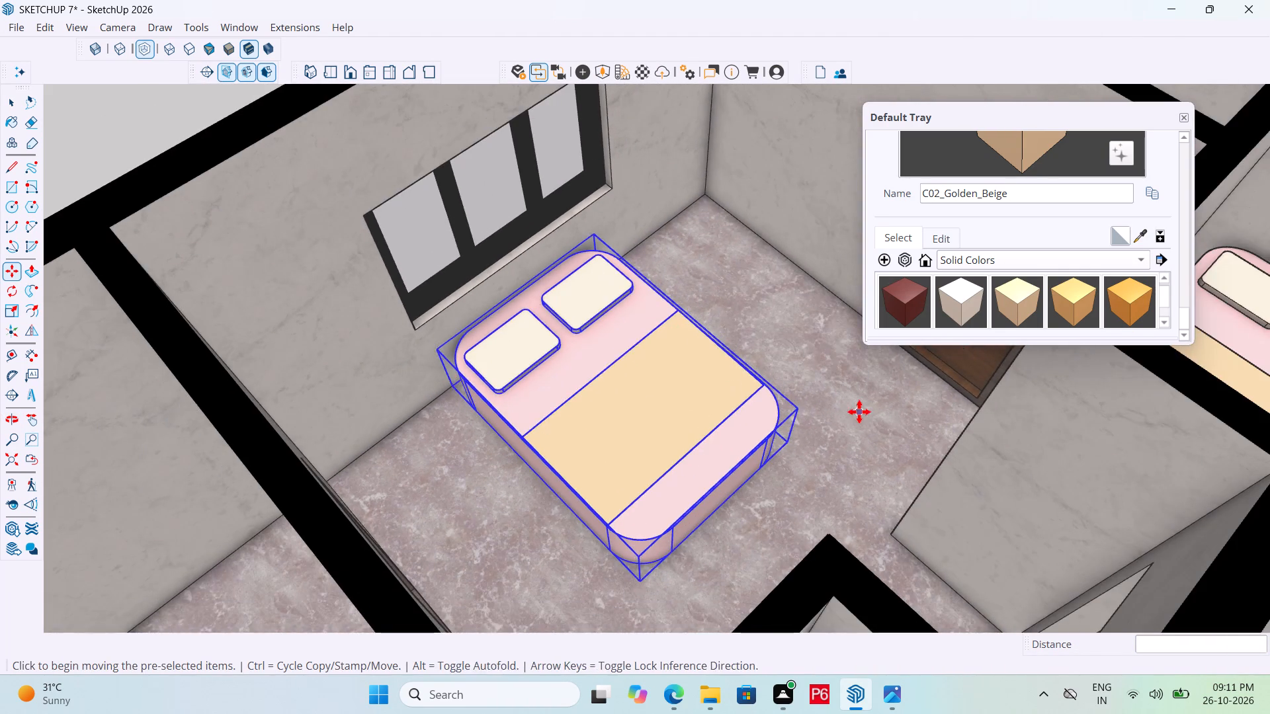
Shift the third bed about 5 3/4" along the window wall, away from the nearby brown door.
{"action": "middle_click_drag", "start_coordinate": [859, 413], "coordinate": [404, 417]}
{"action": "scroll", "coordinate": [844, 351], "scroll_direction": "up", "scroll_amount": 6}
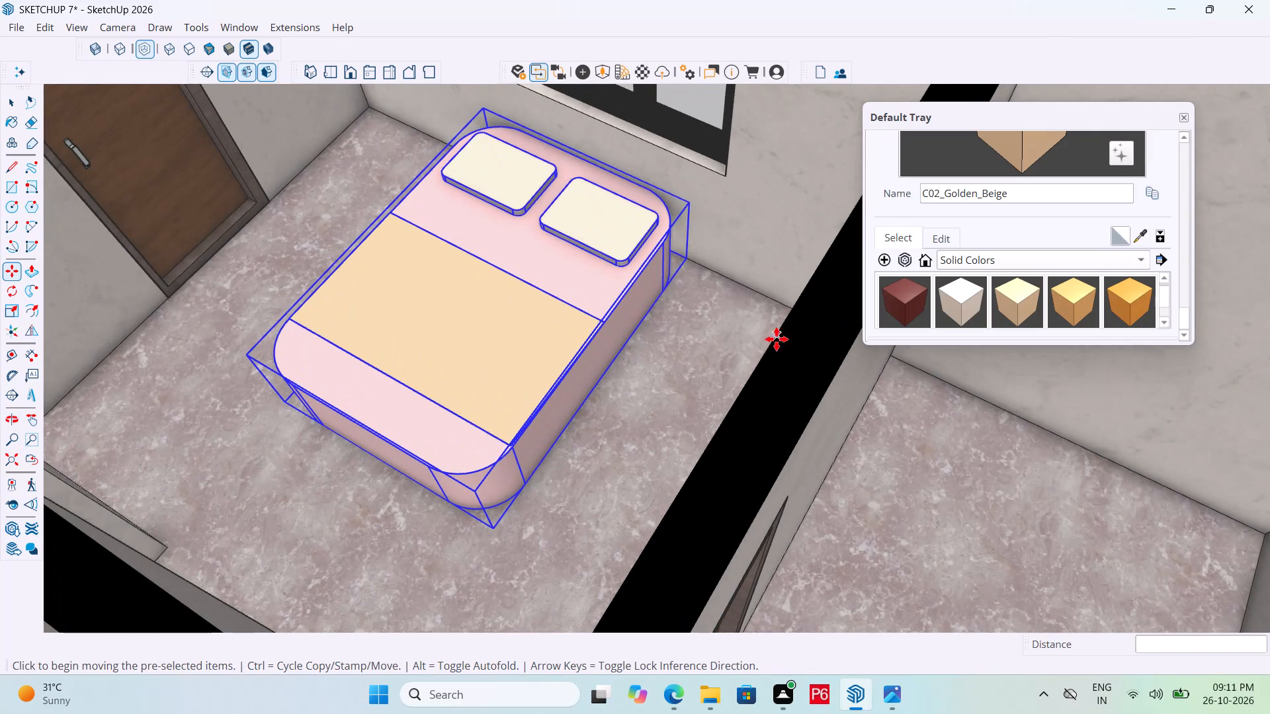
{"action": "left_click", "coordinate": [694, 260]}
{"action": "left_click", "coordinate": [708, 264]}
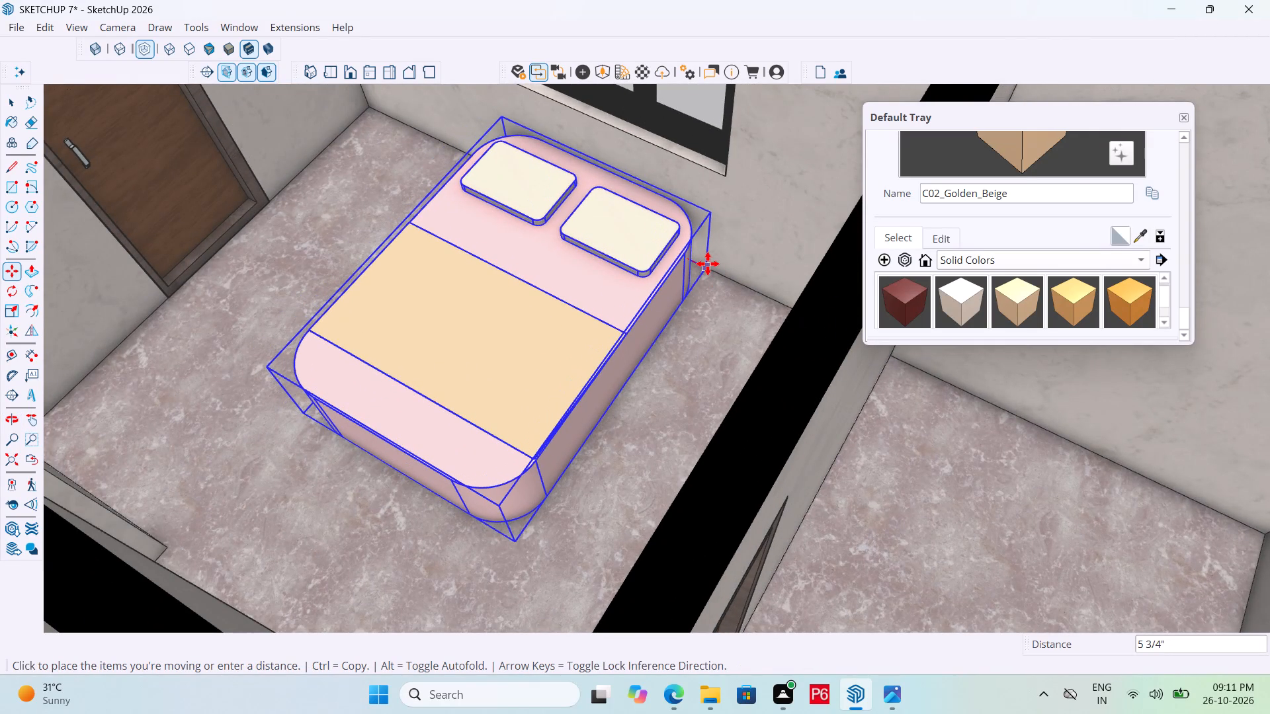
{"action": "scroll", "coordinate": [728, 276], "scroll_direction": "down", "scroll_amount": 5}
Save the house model with the third bed's adjusted position.
{"action": "key", "text": "ctrl+s"}
{"action": "key", "text": "ctrl+s"}
{"action": "key", "text": "ctrl+s"}
{"action": "key", "text": "ctrl+s"}
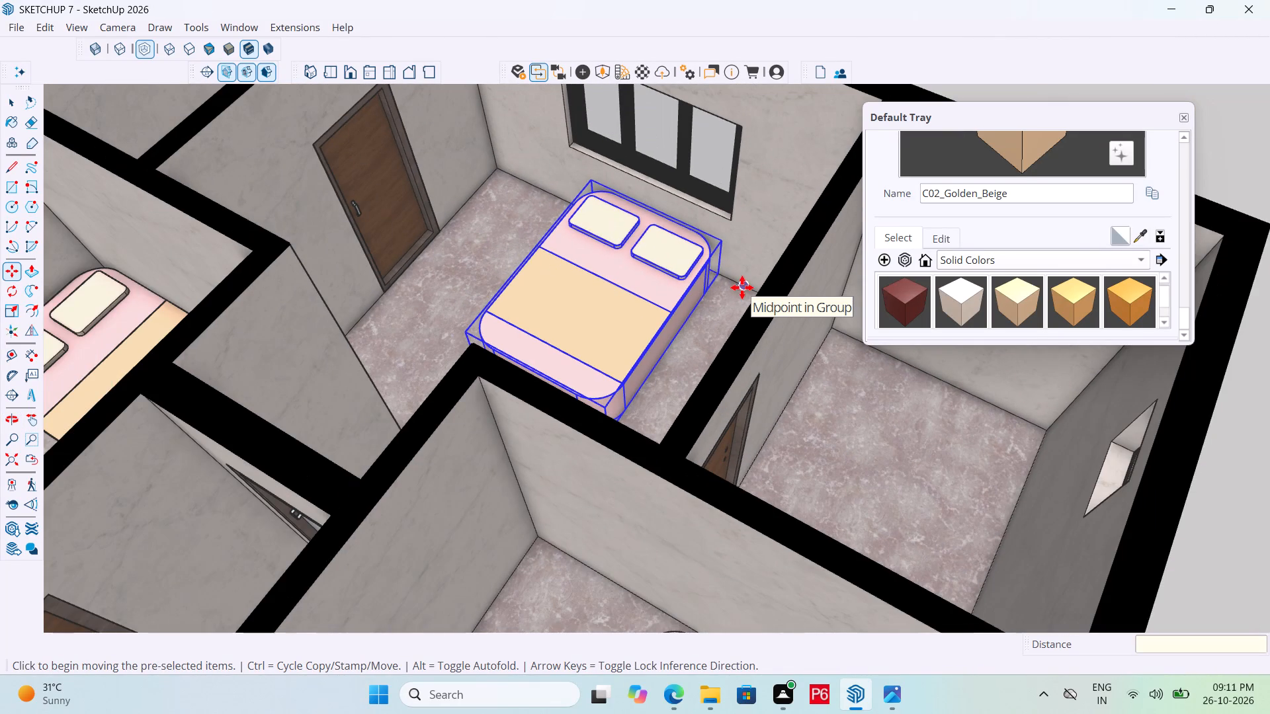
{"action": "key", "text": "ctrl+s"}
{"action": "key", "text": "ctrl+s"}
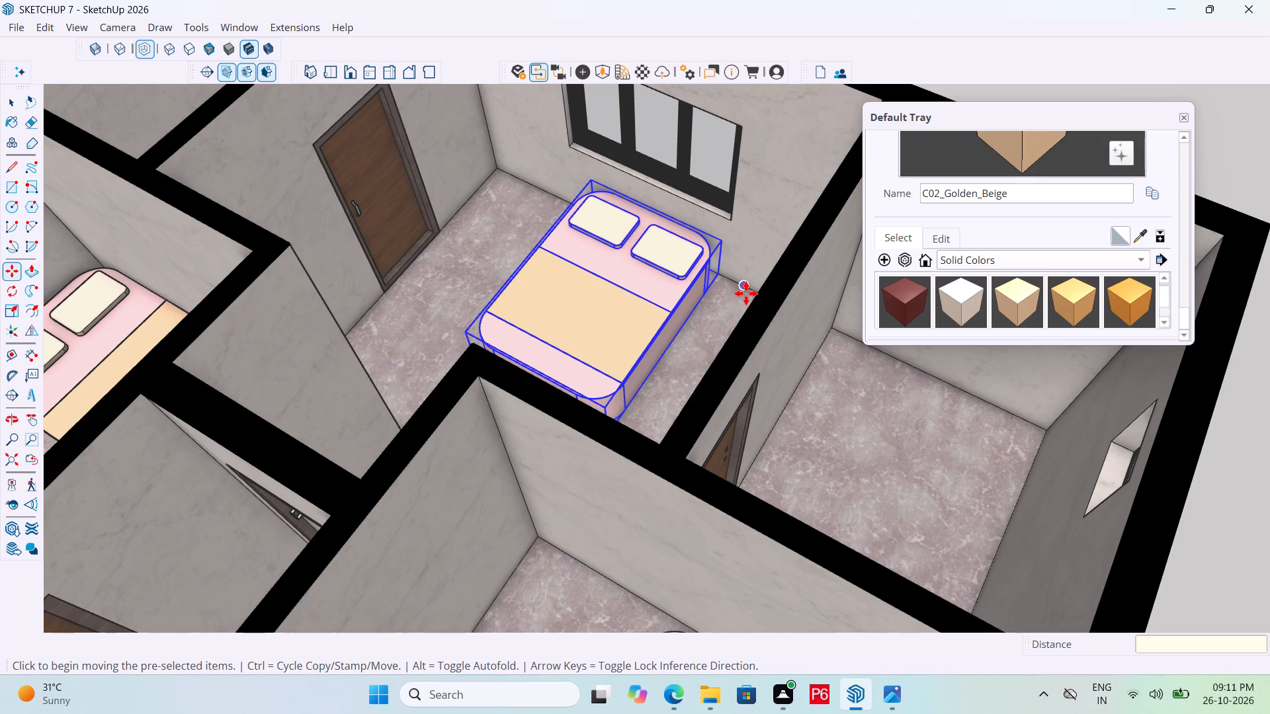
Examine the third bed's placement beneath the window and relative to the other bedrooms from several angles.
{"action": "scroll", "coordinate": [692, 276], "scroll_direction": "down", "scroll_amount": 6}
{"action": "middle_click_drag", "start_coordinate": [659, 280], "coordinate": [926, 316]}
{"action": "key", "text": "space"}
{"action": "left_click", "coordinate": [1107, 372]}
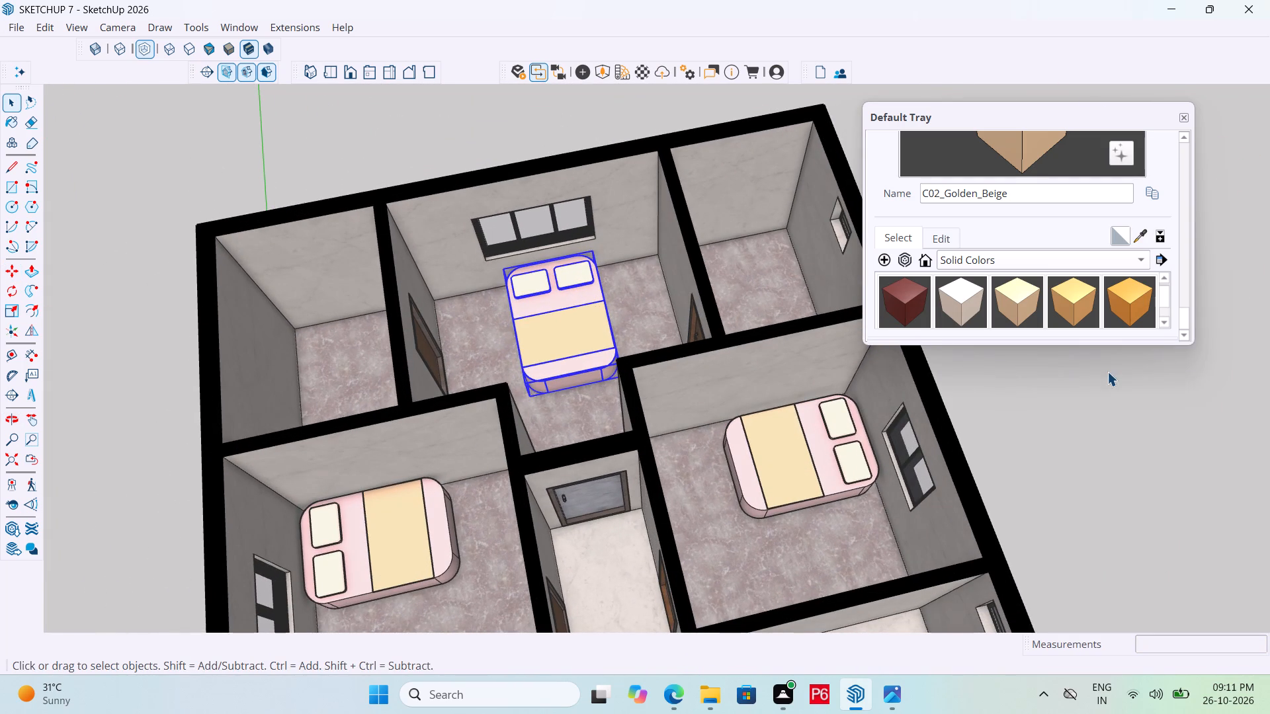
{"action": "middle_click_drag", "start_coordinate": [740, 366], "coordinate": [1040, 338]}
{"action": "scroll", "coordinate": [755, 366], "scroll_direction": "down", "scroll_amount": 1}
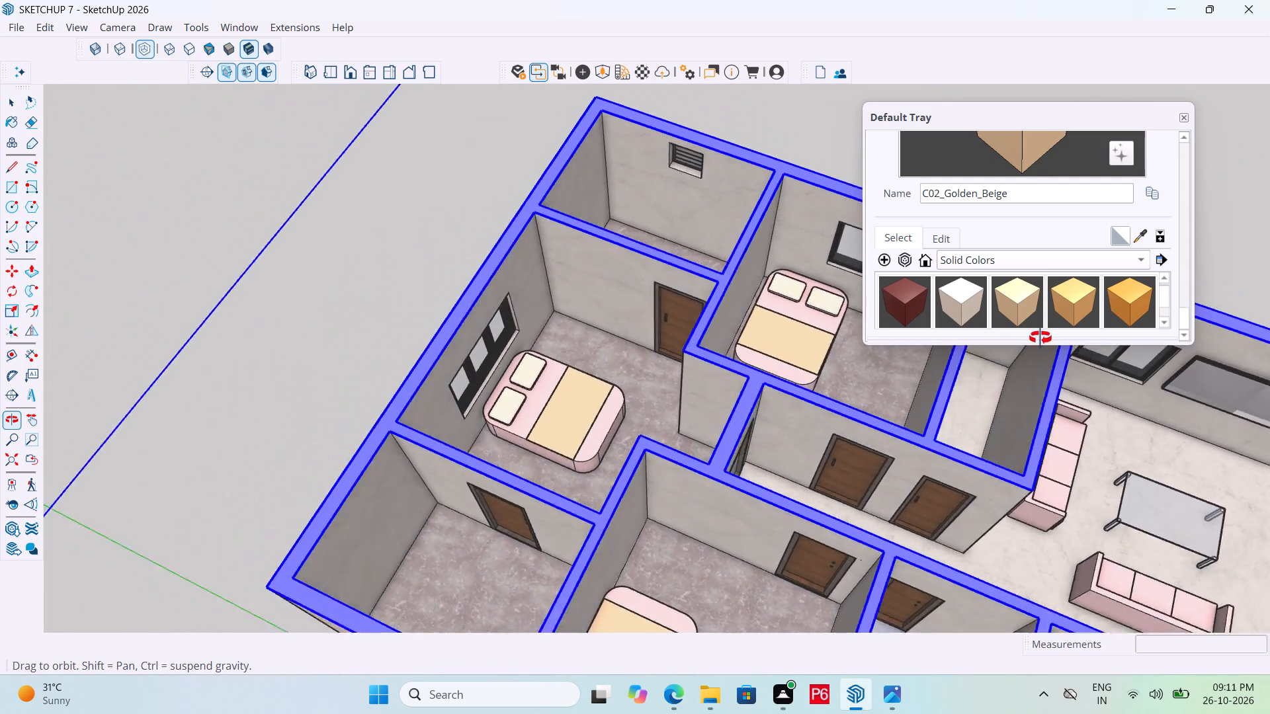
{"action": "middle_click_drag", "start_coordinate": [1040, 338], "coordinate": [956, 331]}
{"action": "scroll", "coordinate": [448, 368], "scroll_direction": "up", "scroll_amount": 5}
{"action": "scroll", "coordinate": [518, 358], "scroll_direction": "down", "scroll_amount": 2}
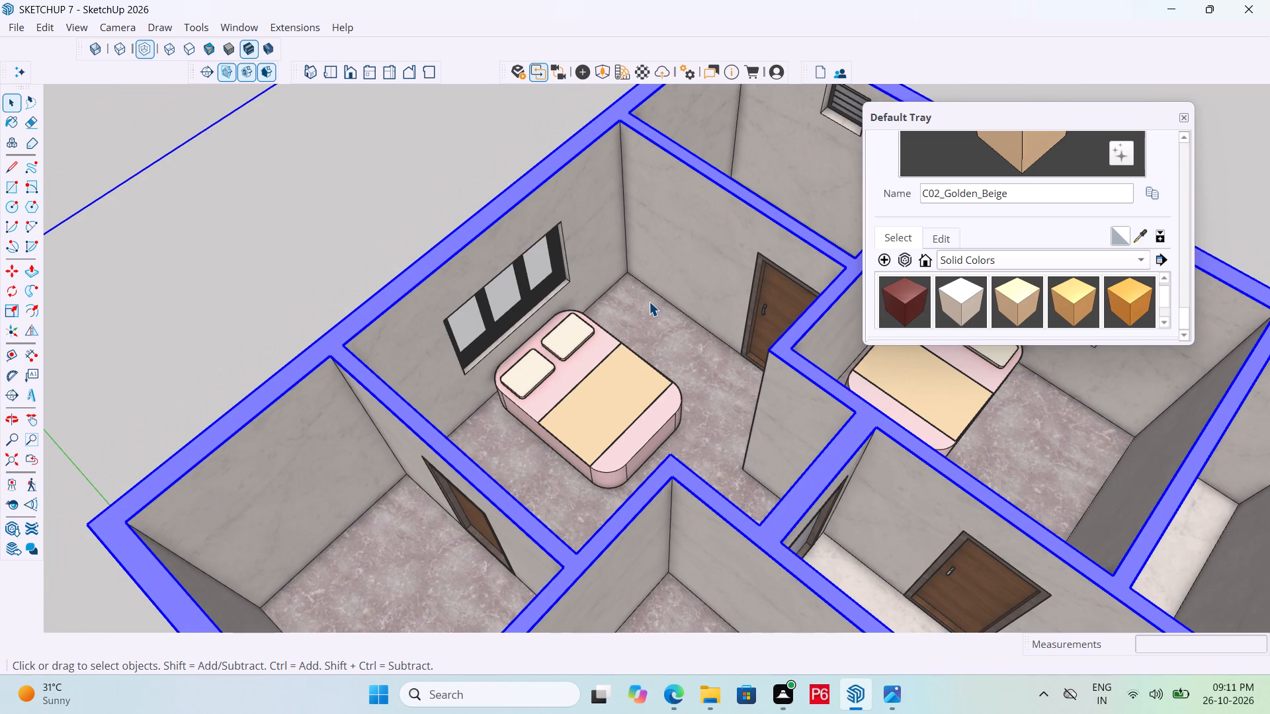
Draw a 6' by 2' rectangle on the third bedroom's floor, from the wall corner beside the bed towards the brown door.
{"action": "key", "text": "r"}
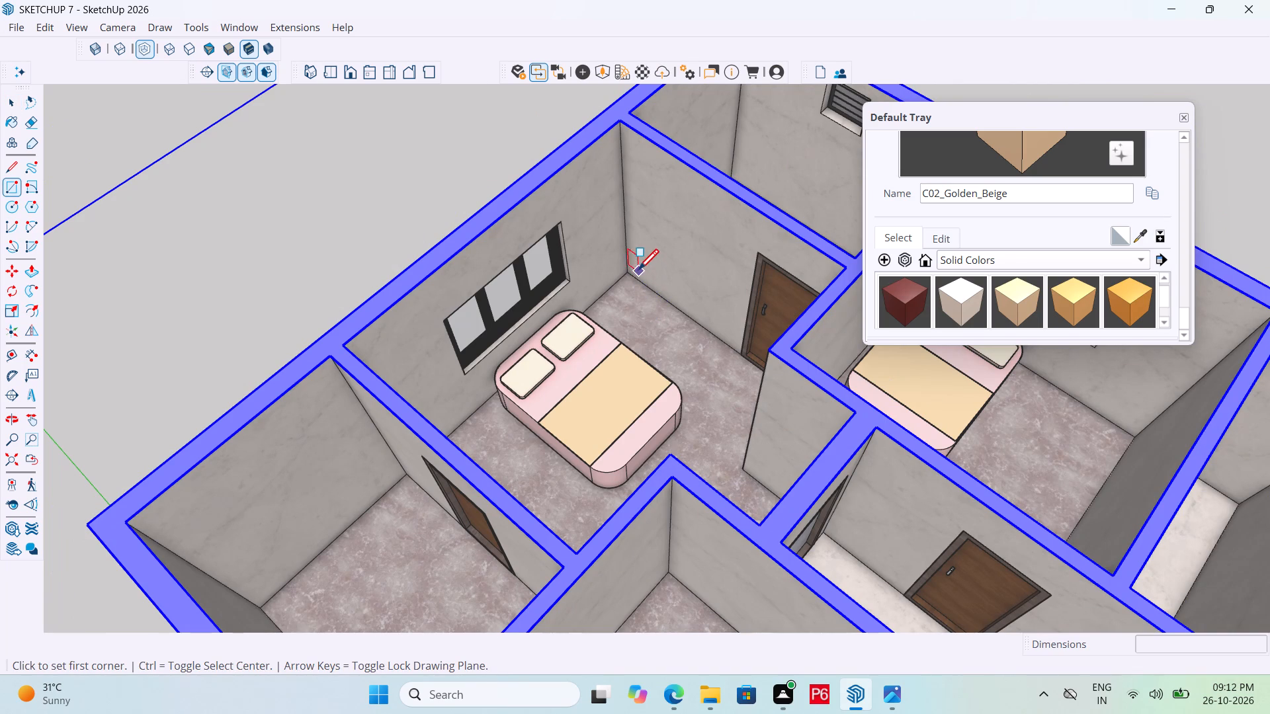
{"action": "double_click", "coordinate": [633, 271]}
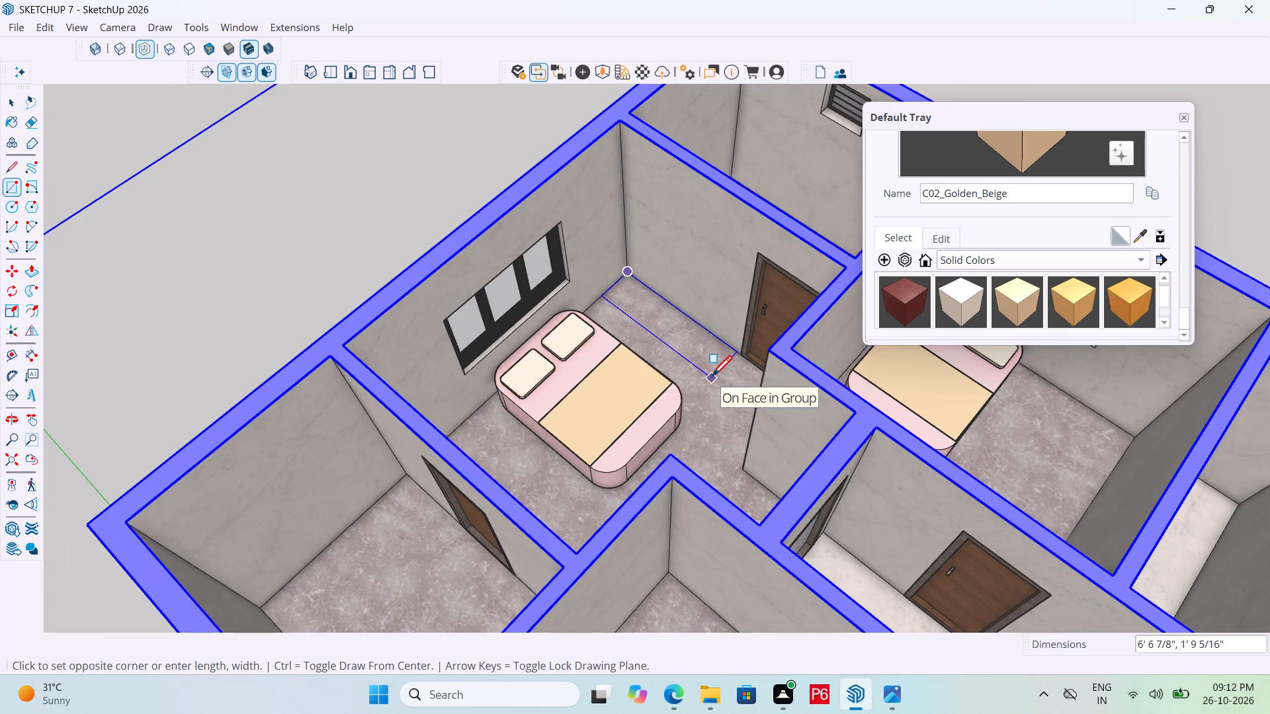
{"action": "type", "text": "6',2'"}
{"action": "key", "text": "Return"}
{"action": "key", "text": "space"}
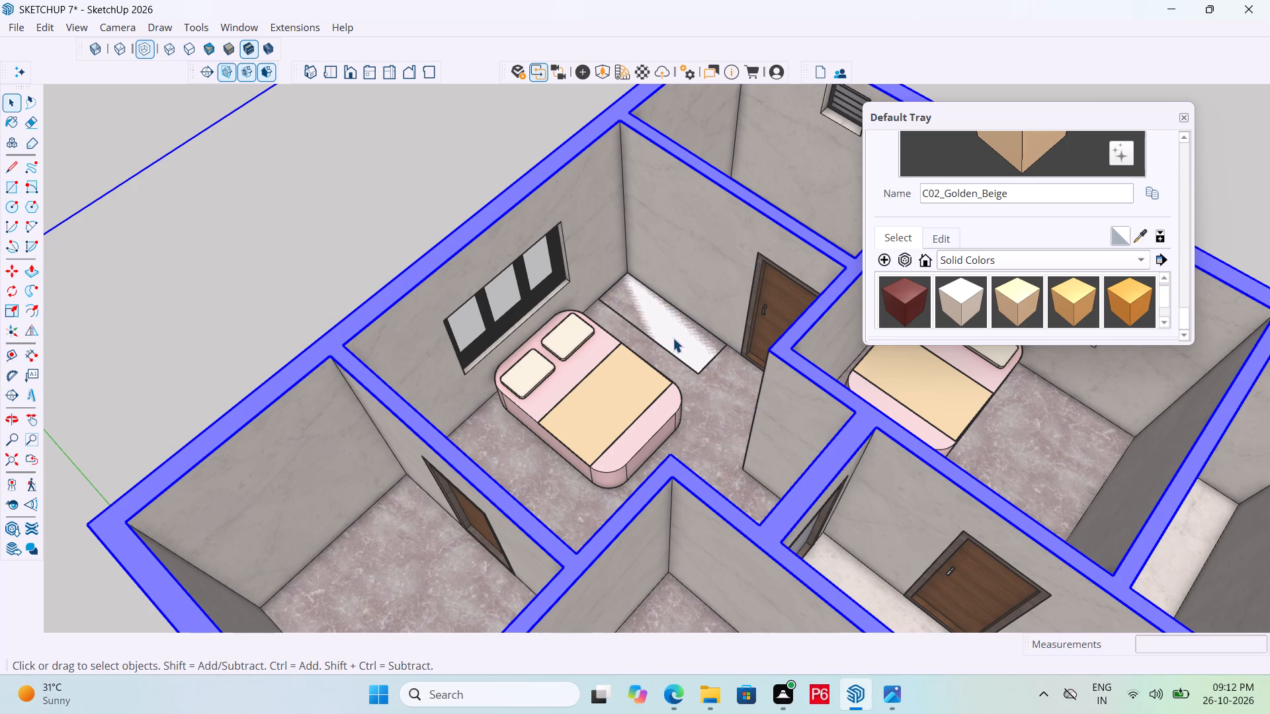
Group the new floor rectangle's face together with its edges.
{"action": "double_click", "coordinate": [670, 334]}
{"action": "right_click", "coordinate": [670, 334]}
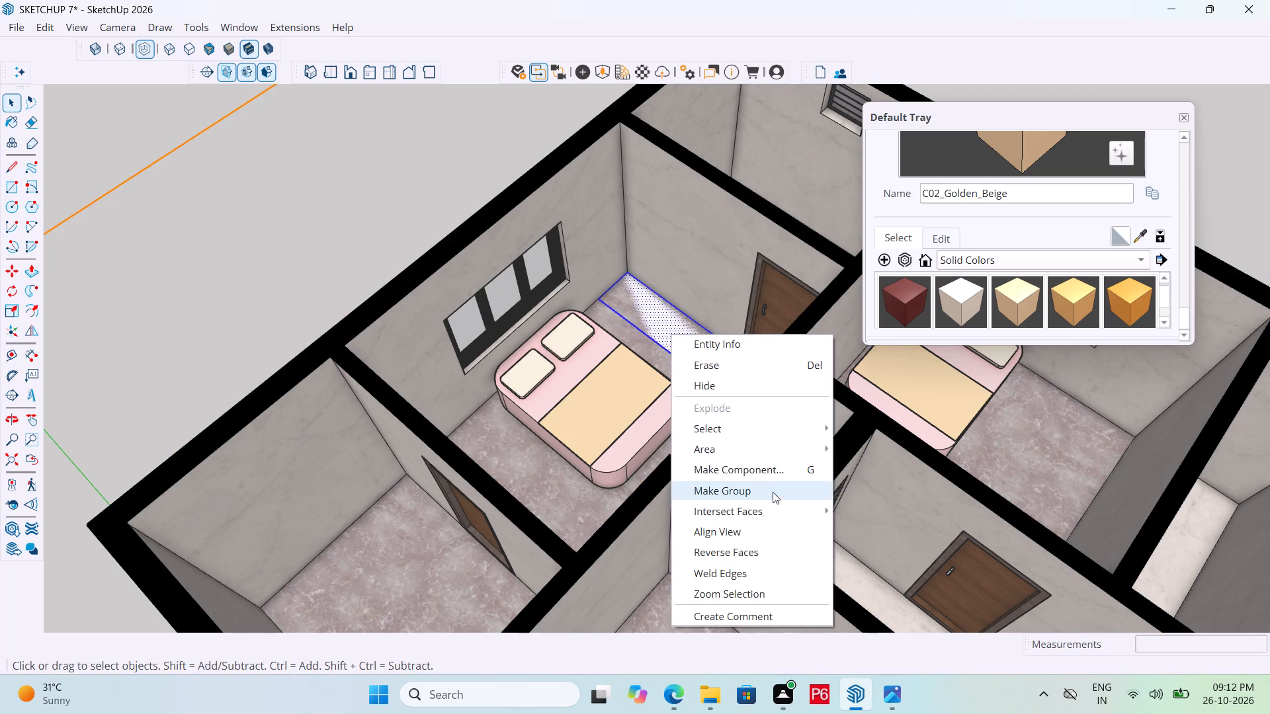
{"action": "left_click", "coordinate": [773, 492]}
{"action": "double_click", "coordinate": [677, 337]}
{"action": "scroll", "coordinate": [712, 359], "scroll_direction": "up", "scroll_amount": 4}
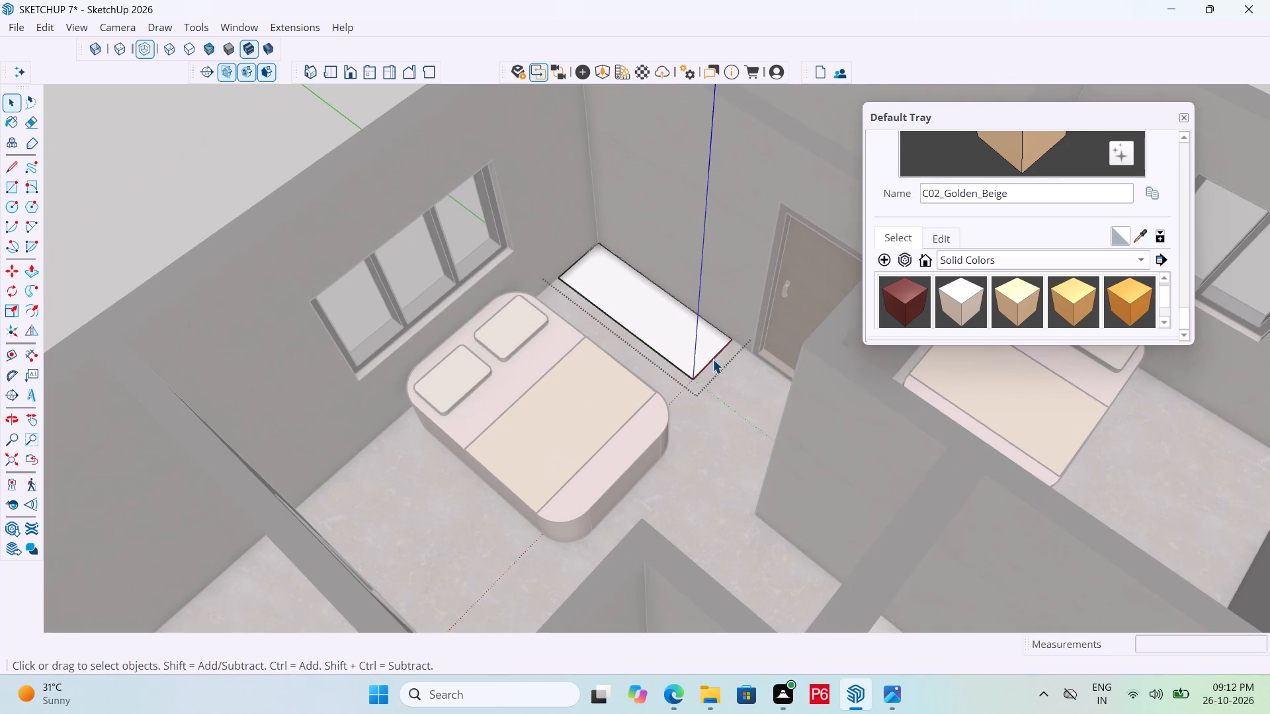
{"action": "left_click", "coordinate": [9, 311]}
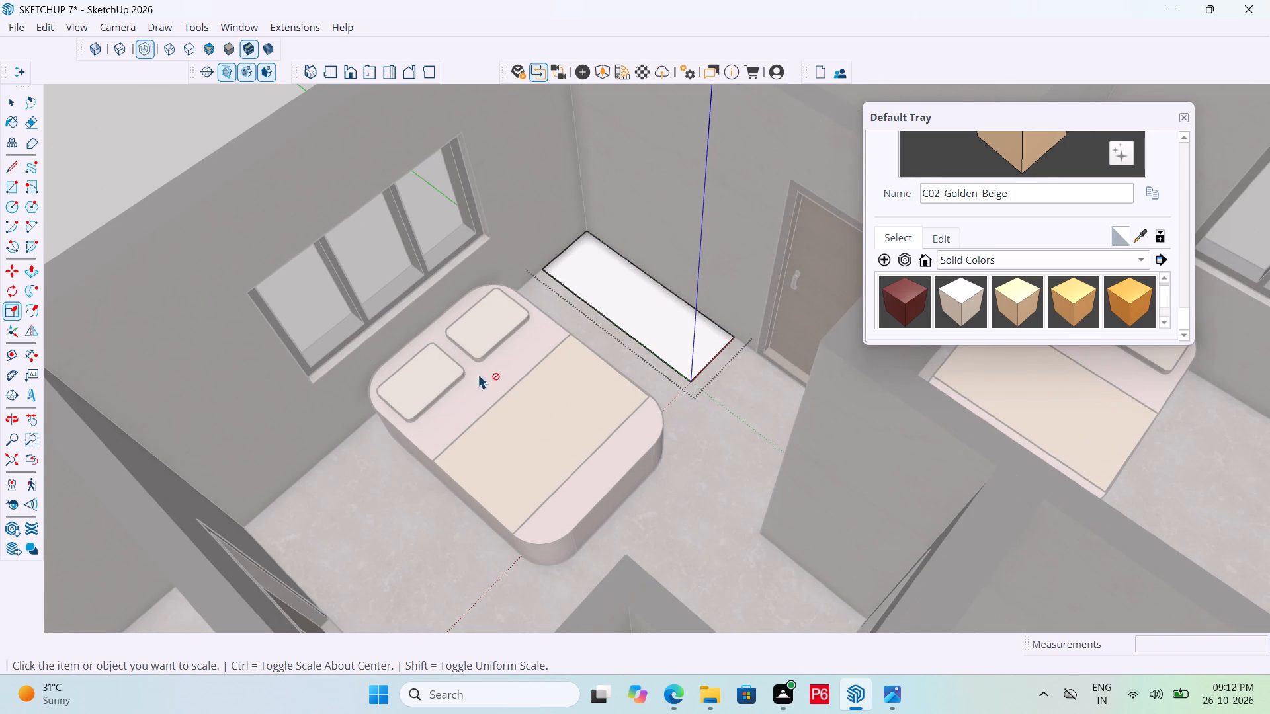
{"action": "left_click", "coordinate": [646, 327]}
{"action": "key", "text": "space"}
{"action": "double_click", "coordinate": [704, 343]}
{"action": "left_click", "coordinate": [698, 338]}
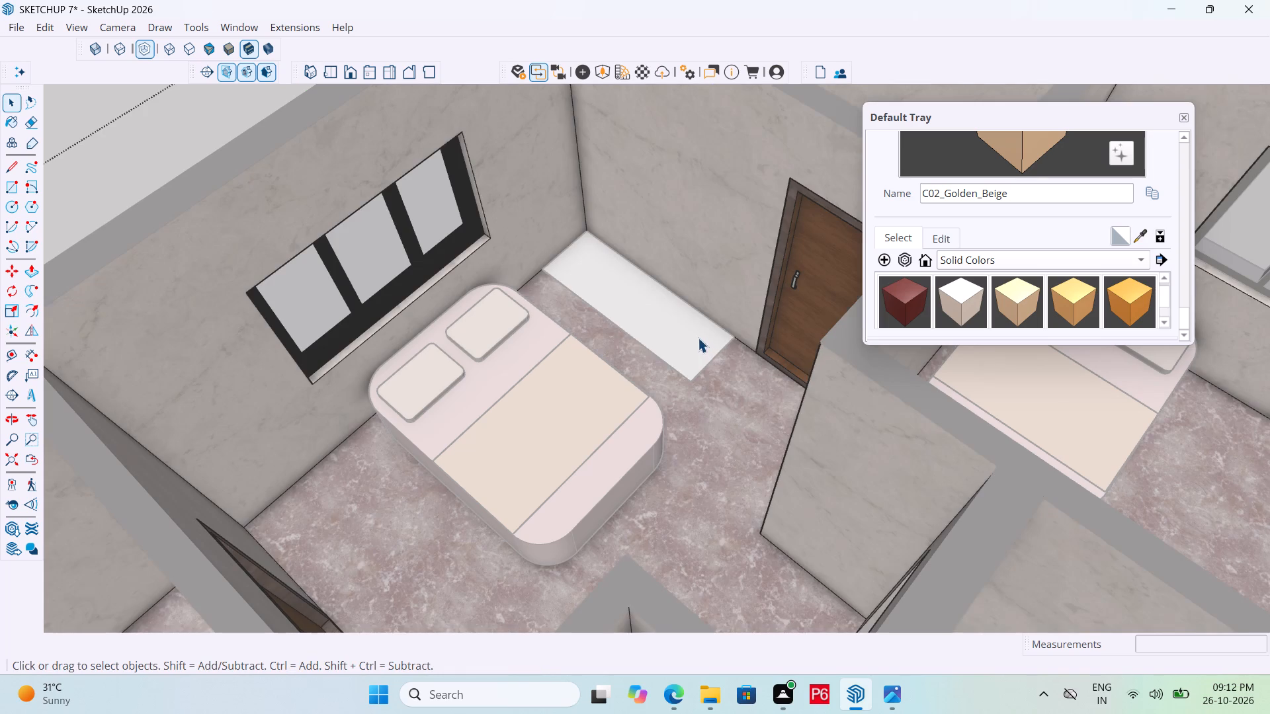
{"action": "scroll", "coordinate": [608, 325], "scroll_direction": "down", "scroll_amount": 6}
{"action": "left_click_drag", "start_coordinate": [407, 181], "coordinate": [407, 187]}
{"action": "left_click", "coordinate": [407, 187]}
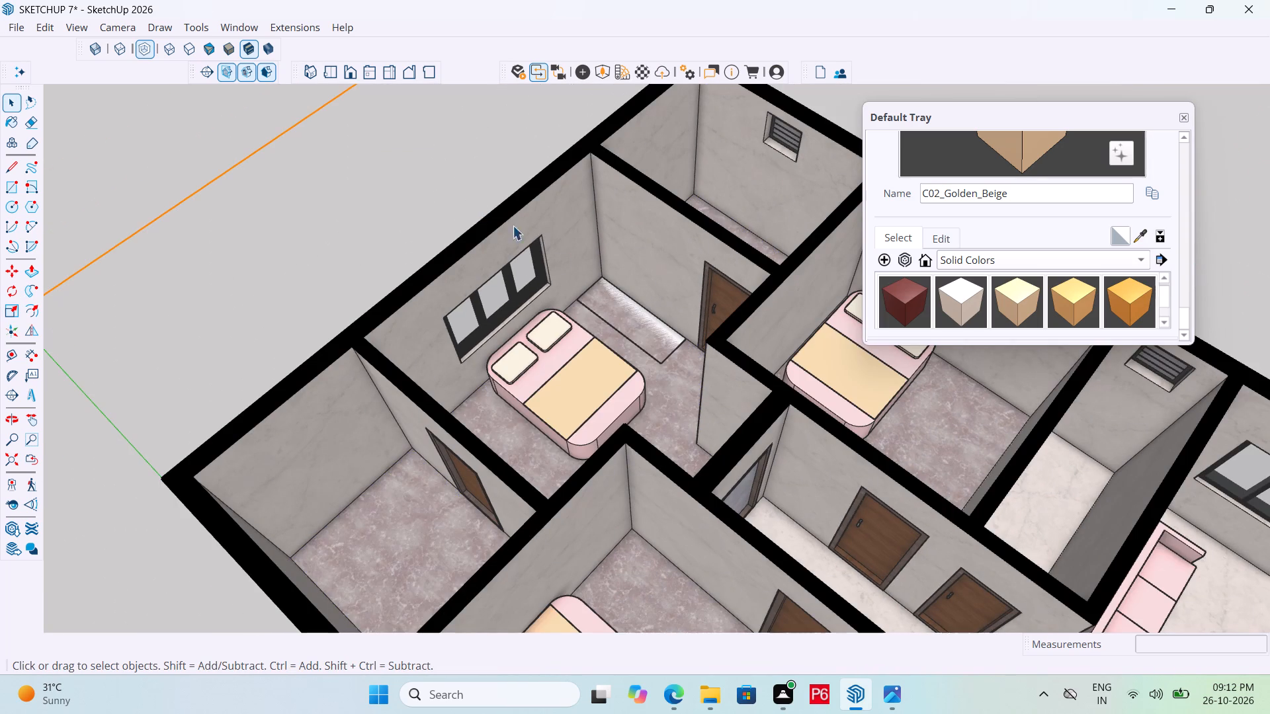
Scale the rectangle group lengthwise by about 1.13 so its end meets the brown door's frame.
{"action": "left_click", "coordinate": [632, 324]}
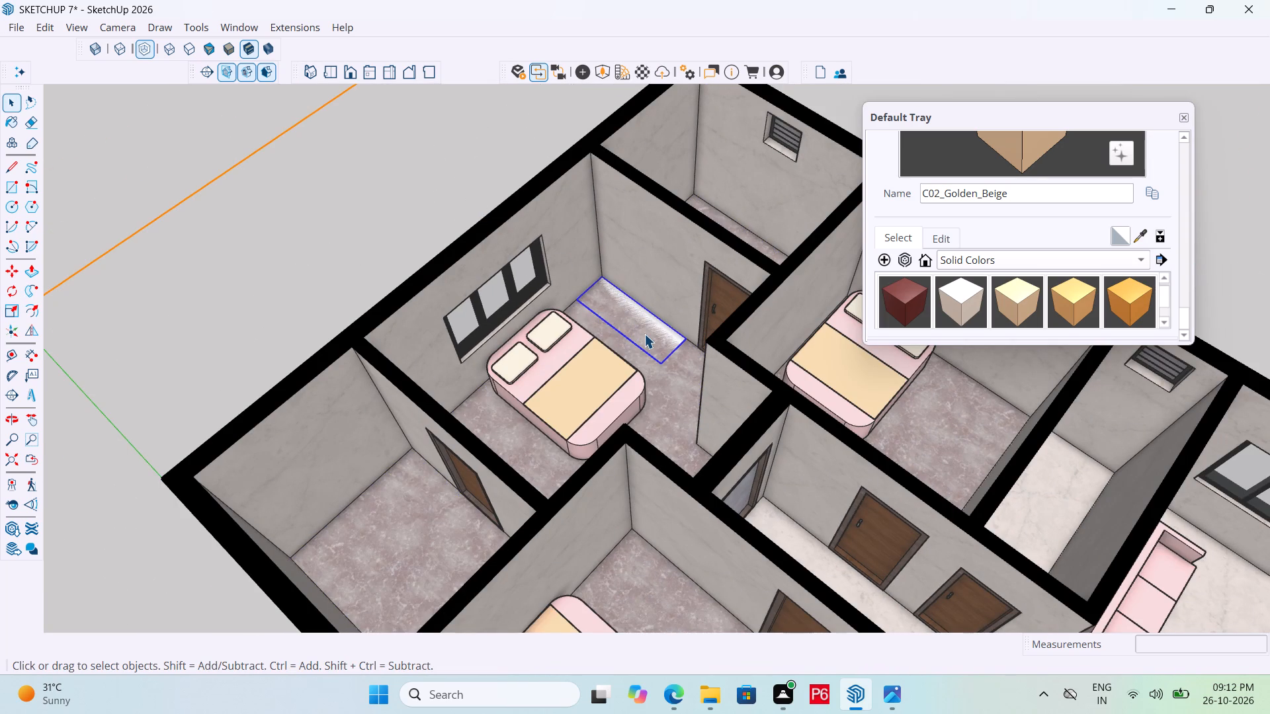
{"action": "scroll", "coordinate": [679, 348], "scroll_direction": "up", "scroll_amount": 2}
{"action": "left_click", "coordinate": [14, 305]}
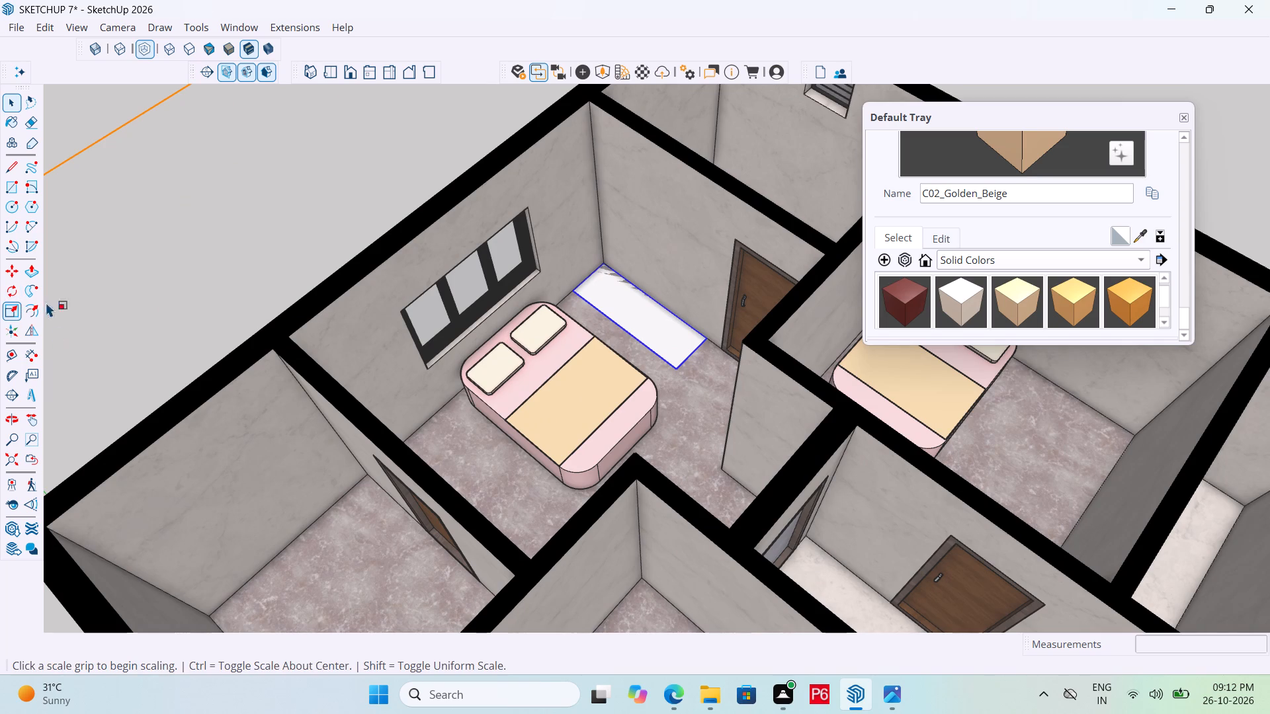
{"action": "scroll", "coordinate": [740, 365], "scroll_direction": "up", "scroll_amount": 15}
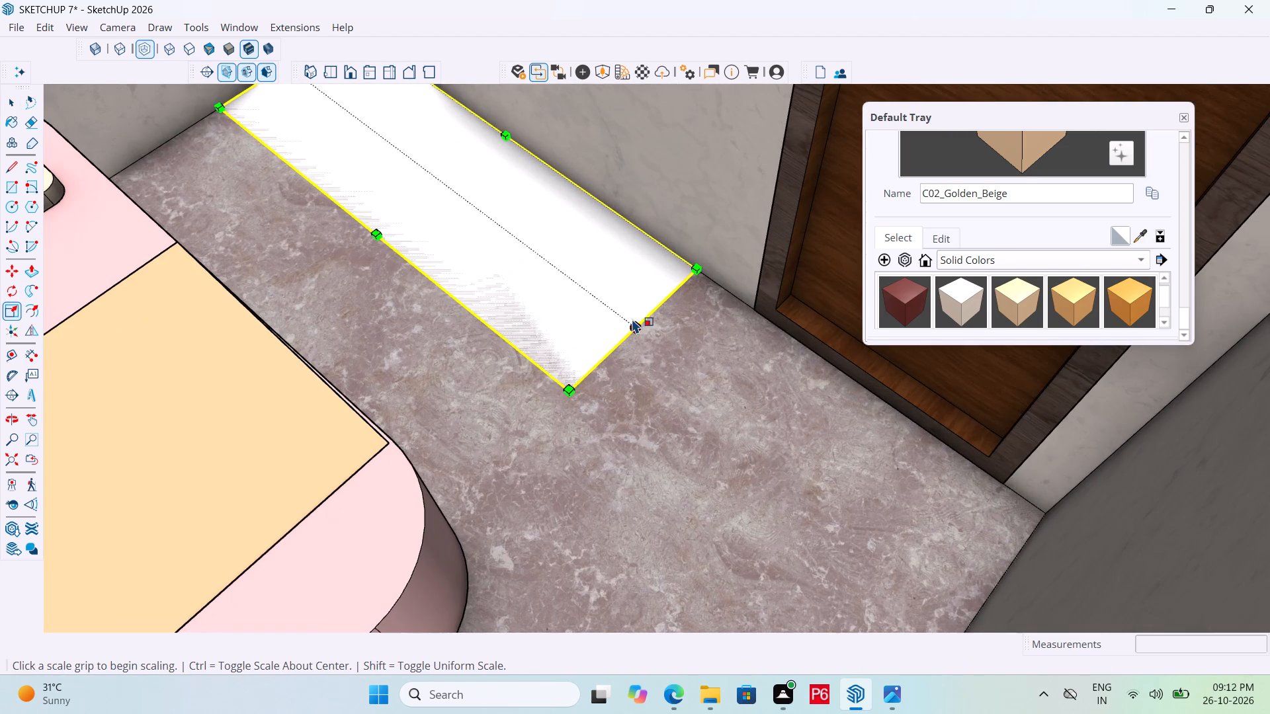
{"action": "left_click", "coordinate": [632, 319]}
{"action": "left_click", "coordinate": [633, 327]}
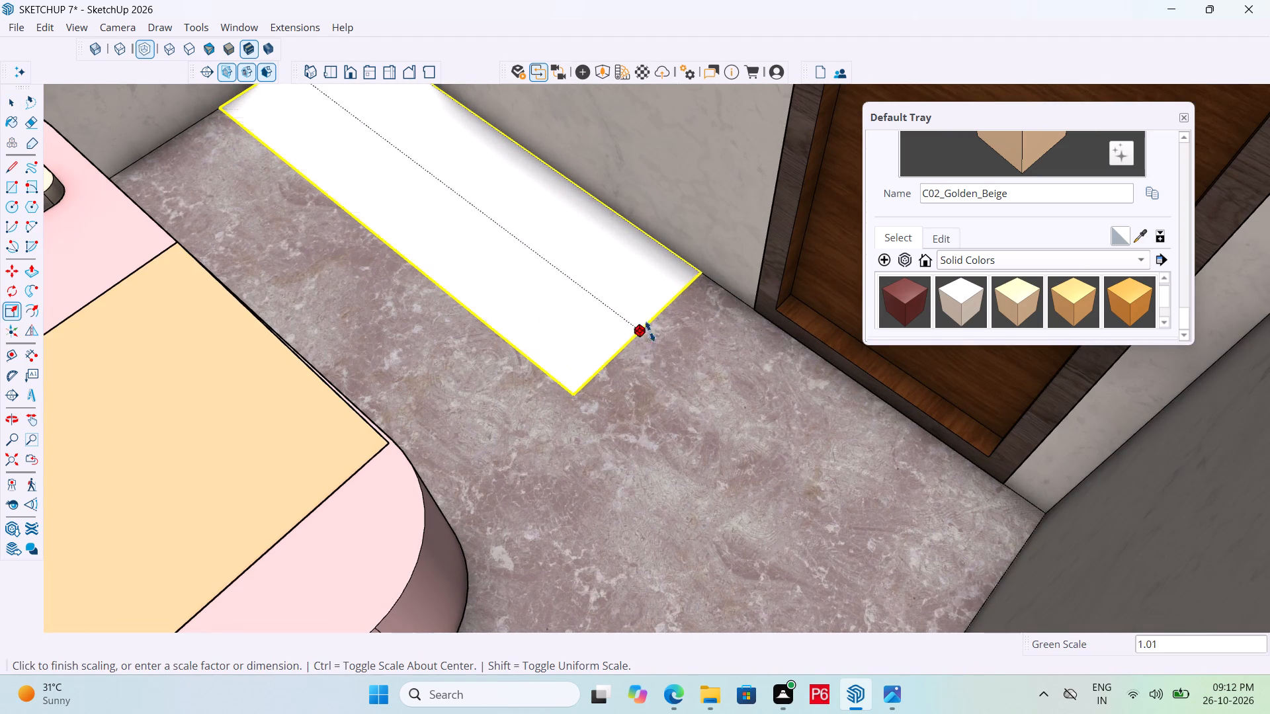
{"action": "left_click", "coordinate": [775, 220]}
{"action": "scroll", "coordinate": [818, 342], "scroll_direction": "down", "scroll_amount": 5}
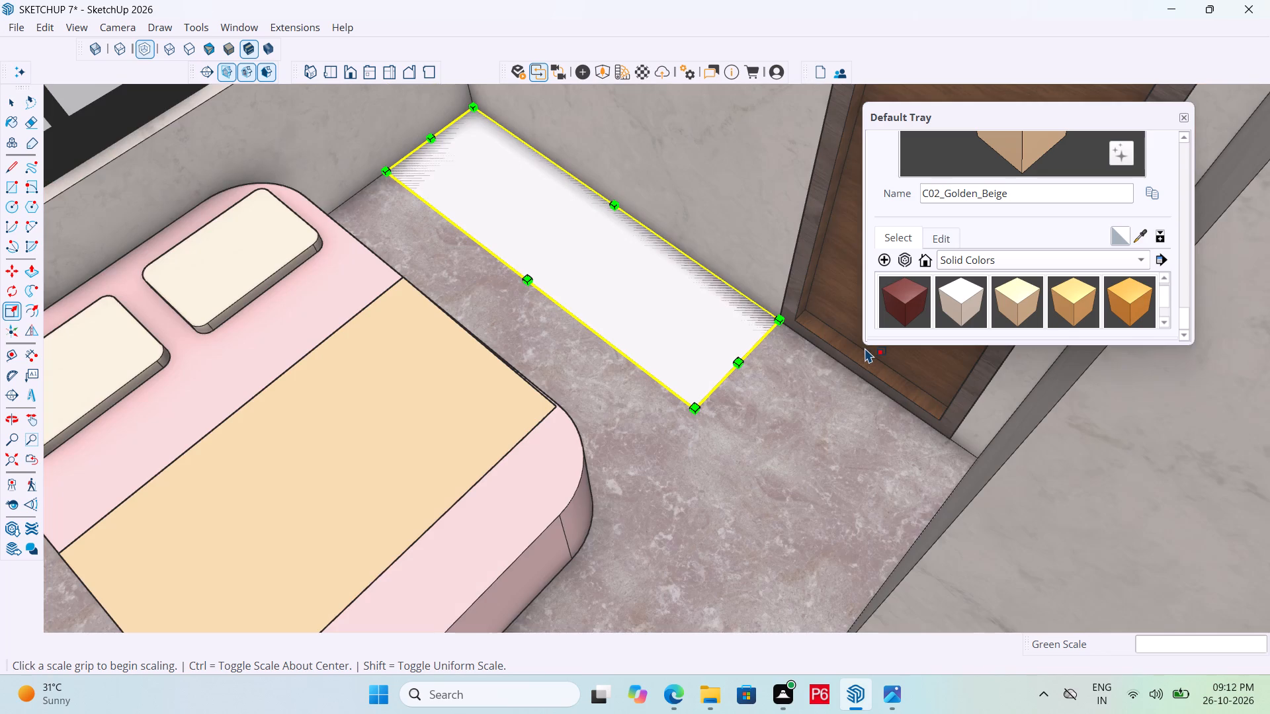
Save the house model with the lengthened floor rectangle.
{"action": "key", "text": "ctrl+s"}
{"action": "key", "text": "ctrl+s"}
{"action": "key", "text": "ctrl+s"}
{"action": "key", "text": "ctrl+s"}
{"action": "key", "text": "ctrl+s"}
{"action": "key", "text": "ctrl+s"}
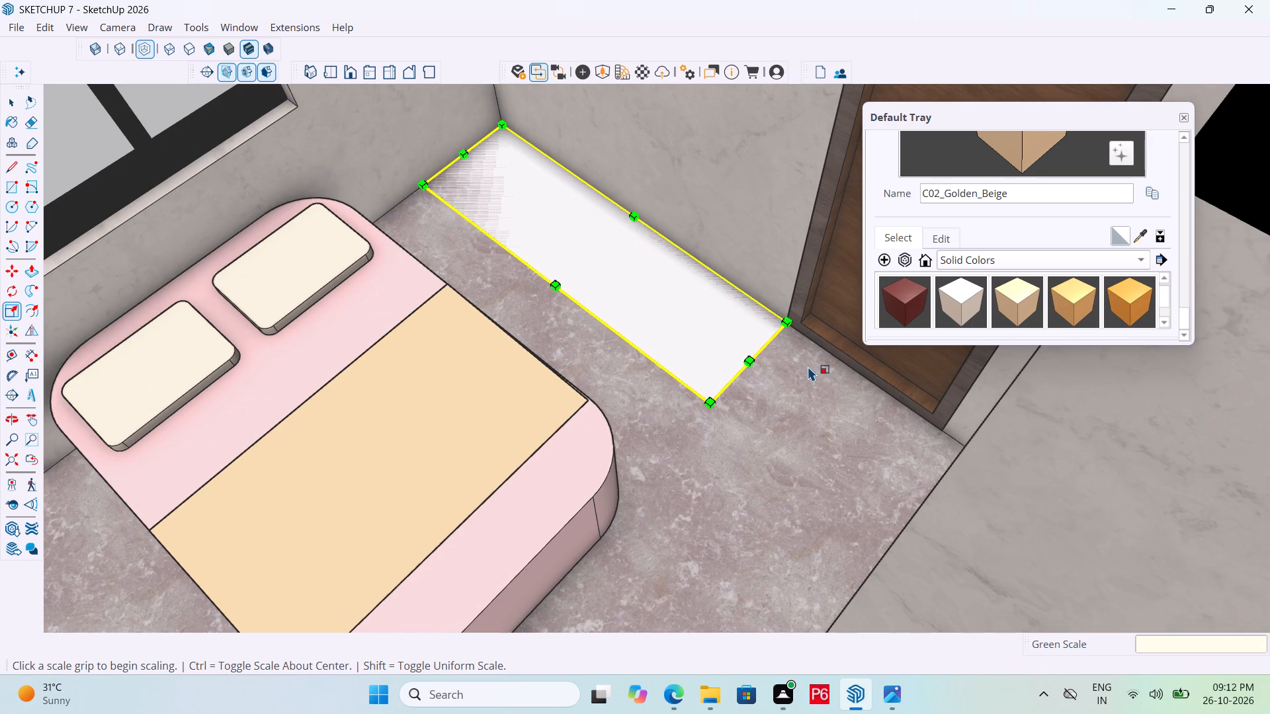
{"action": "key", "text": "ctrl+s"}
{"action": "key", "text": "ctrl+s"}
{"action": "key", "text": "ctrl+s"}
Open the white floor rectangle group beside the third bed for editing.
{"action": "scroll", "coordinate": [747, 376], "scroll_direction": "down", "scroll_amount": 6}
{"action": "scroll", "coordinate": [624, 393], "scroll_direction": "down", "scroll_amount": 2}
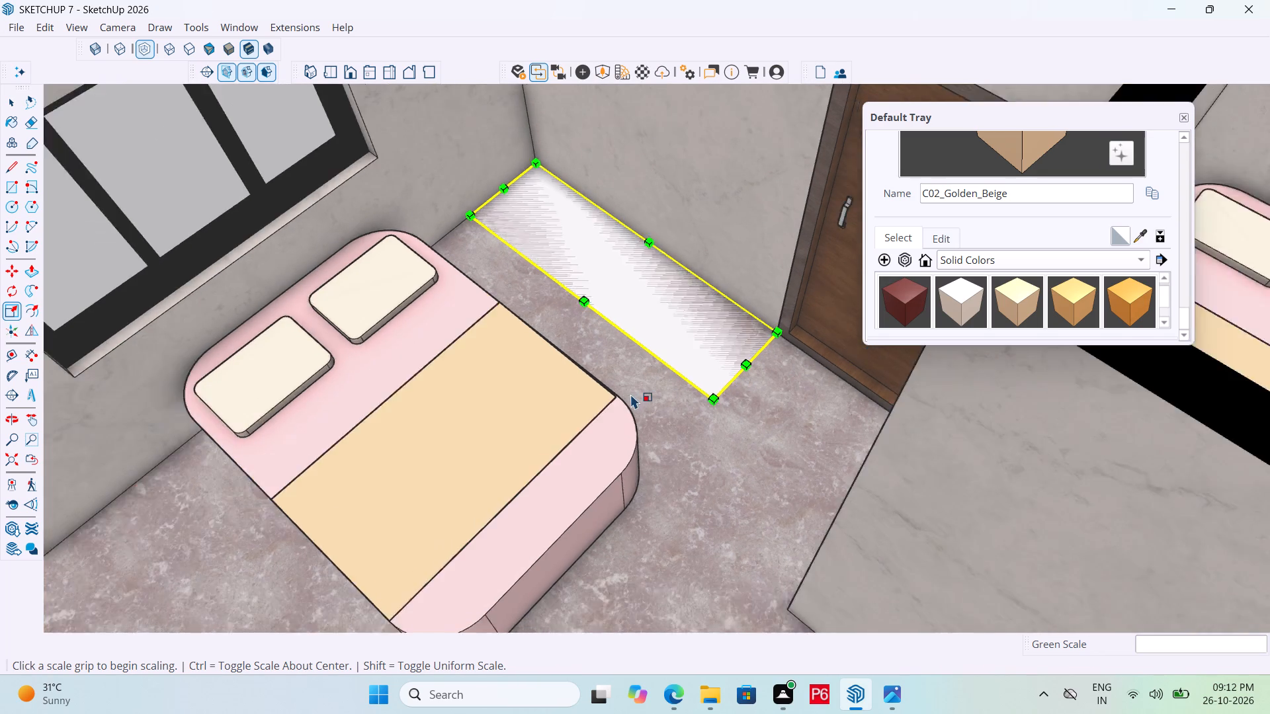
{"action": "scroll", "coordinate": [630, 394], "scroll_direction": "down", "scroll_amount": 4}
{"action": "scroll", "coordinate": [712, 402], "scroll_direction": "down", "scroll_amount": 4}
{"action": "key", "text": "space"}
{"action": "left_click", "coordinate": [438, 186]}
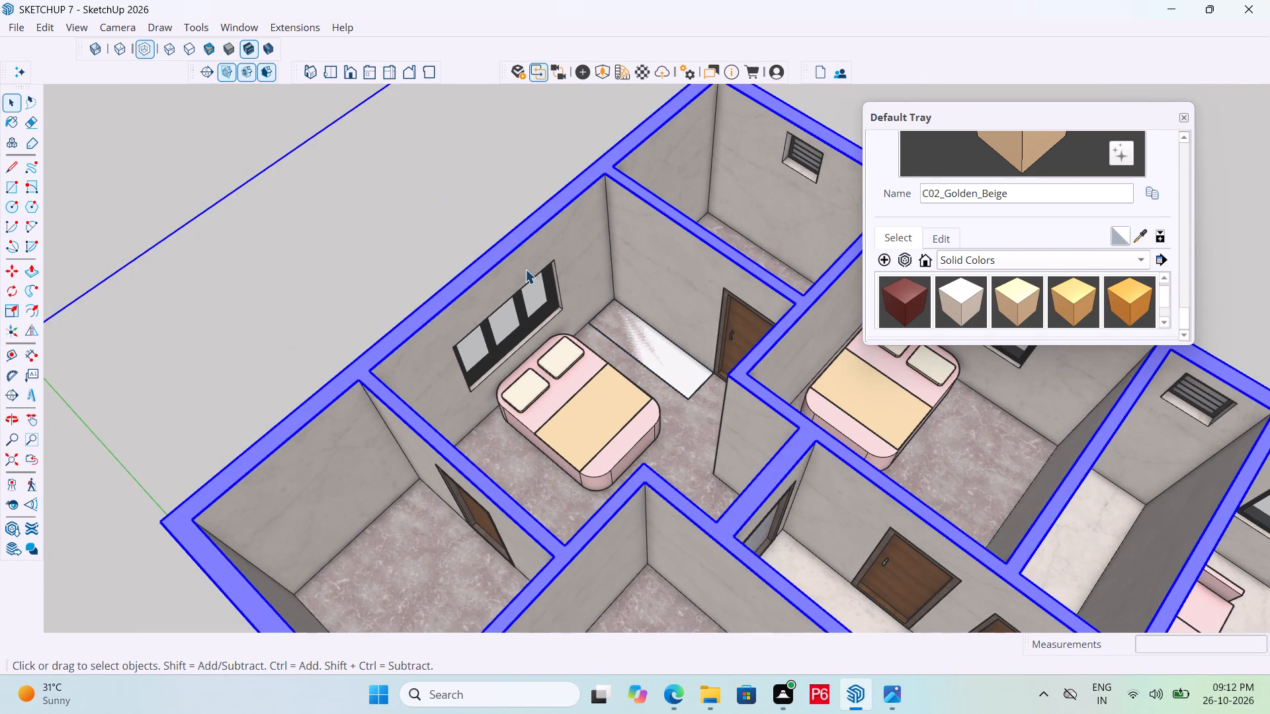
{"action": "scroll", "coordinate": [669, 368], "scroll_direction": "up", "scroll_amount": 5}
{"action": "left_click", "coordinate": [669, 368]}
{"action": "left_click", "coordinate": [661, 348]}
{"action": "left_click", "coordinate": [657, 343]}
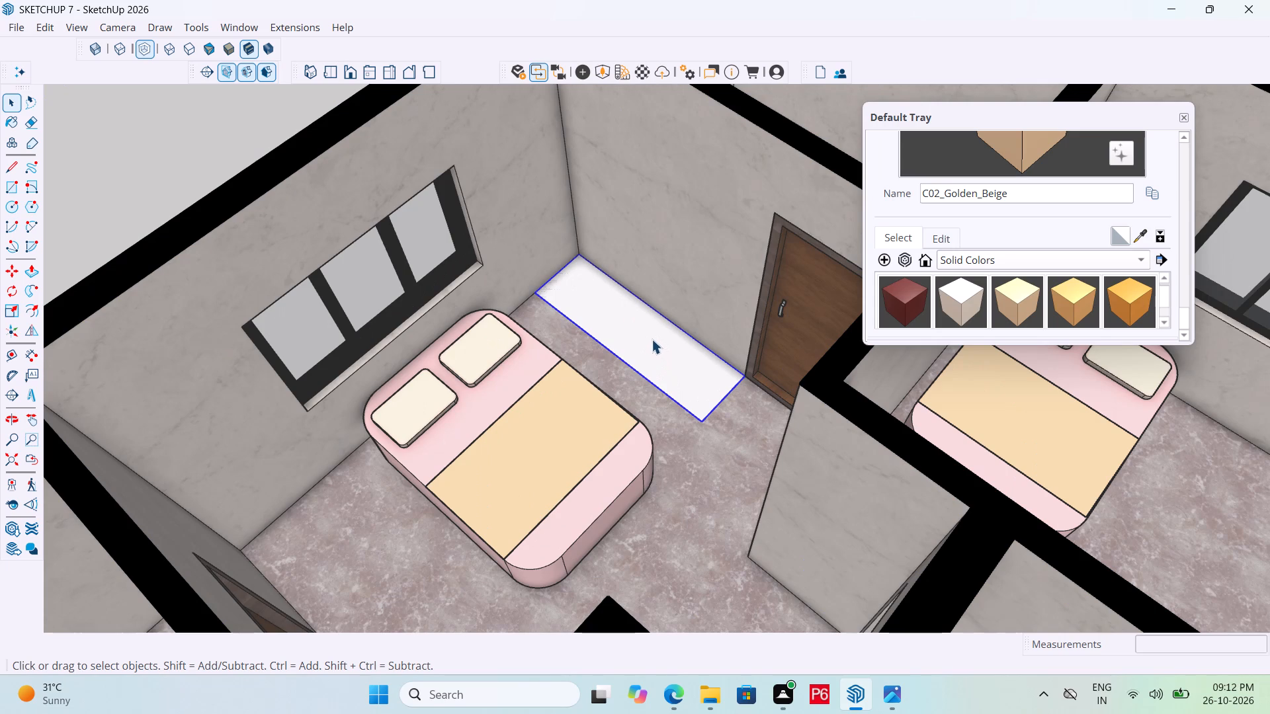
{"action": "left_click", "coordinate": [642, 330]}
{"action": "double_click", "coordinate": [624, 322]}
{"action": "scroll", "coordinate": [636, 350], "scroll_direction": "down", "scroll_amount": 8}
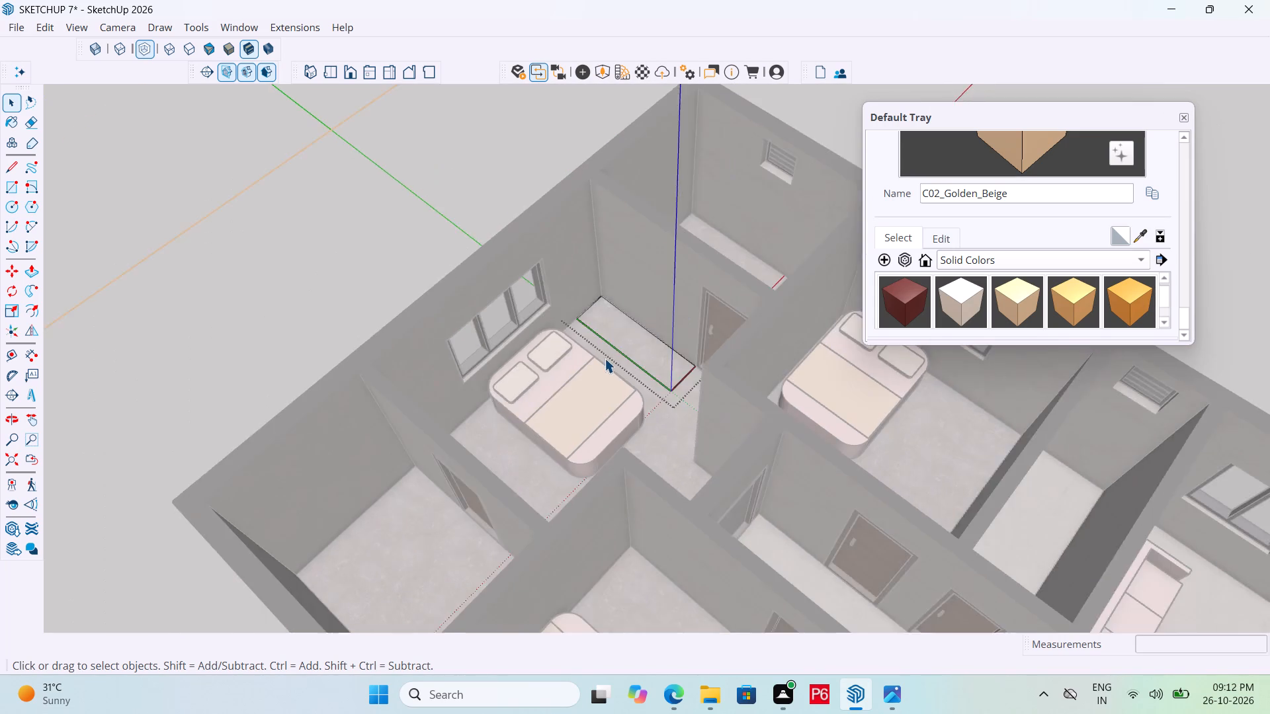
{"action": "scroll", "coordinate": [605, 358], "scroll_direction": "down", "scroll_amount": 2}
Save the house model again with the rectangle group open for editing.
{"action": "key", "text": "ctrl+s"}
{"action": "key", "text": "ctrl+s"}
{"action": "key", "text": "ctrl+s"}
{"action": "key", "text": "ctrl+s"}
{"action": "key", "text": "ctrl+s"}
{"action": "key", "text": "ctrl+s"}
{"action": "key", "text": "ctrl+s"}
{"action": "key", "text": "ctrl+s"}
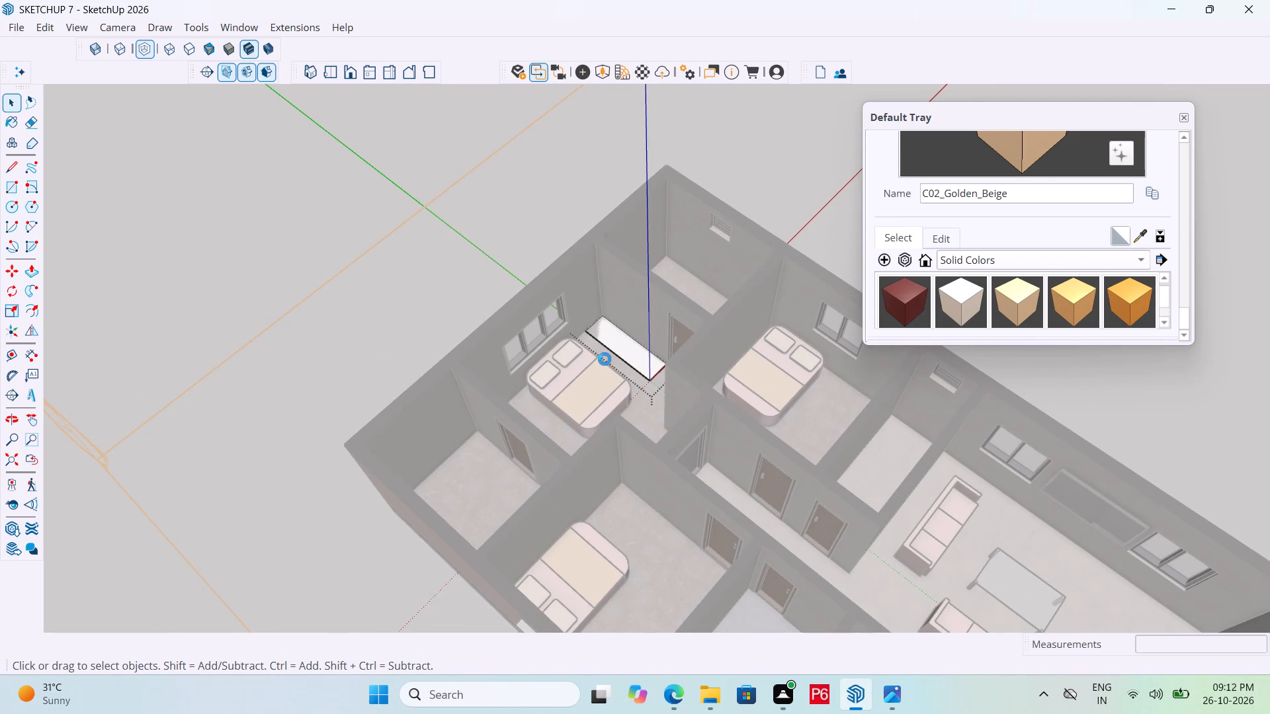
{"action": "key", "text": "ctrl+s"}
{"action": "key", "text": "ctrl+s"}
{"action": "key", "text": "ctrl+s"}
{"action": "key", "text": "ctrl+s"}
{"action": "key", "text": "ctrl+s"}
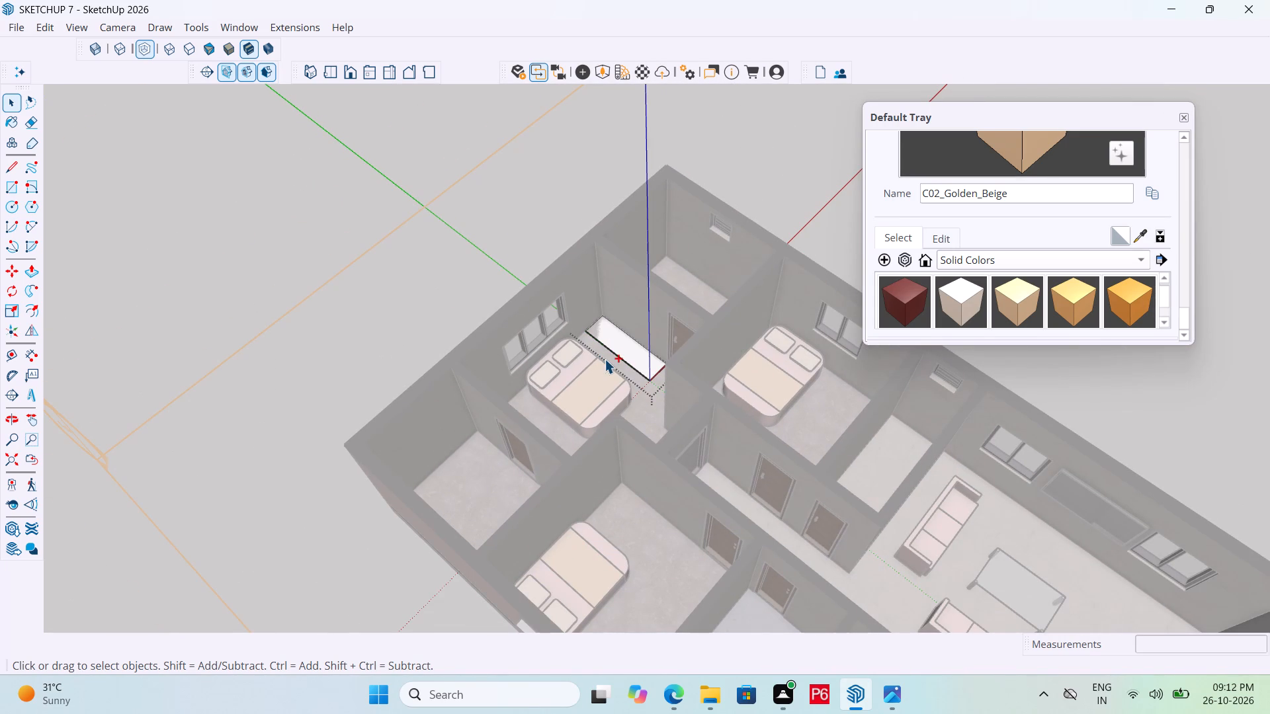
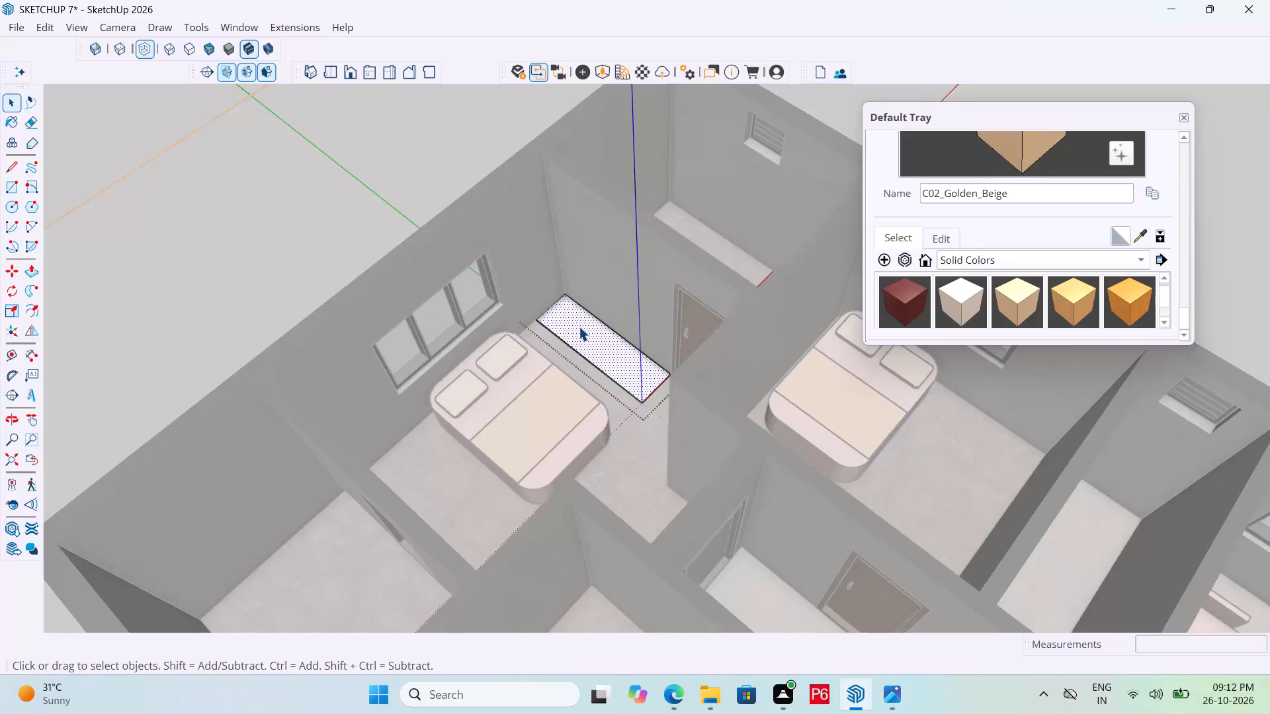
Extrude the floor rectangle beside the bed upward 7' 6" into a tall box and save the model.
{"action": "key", "text": "p"}
{"action": "left_click", "coordinate": [579, 327]}
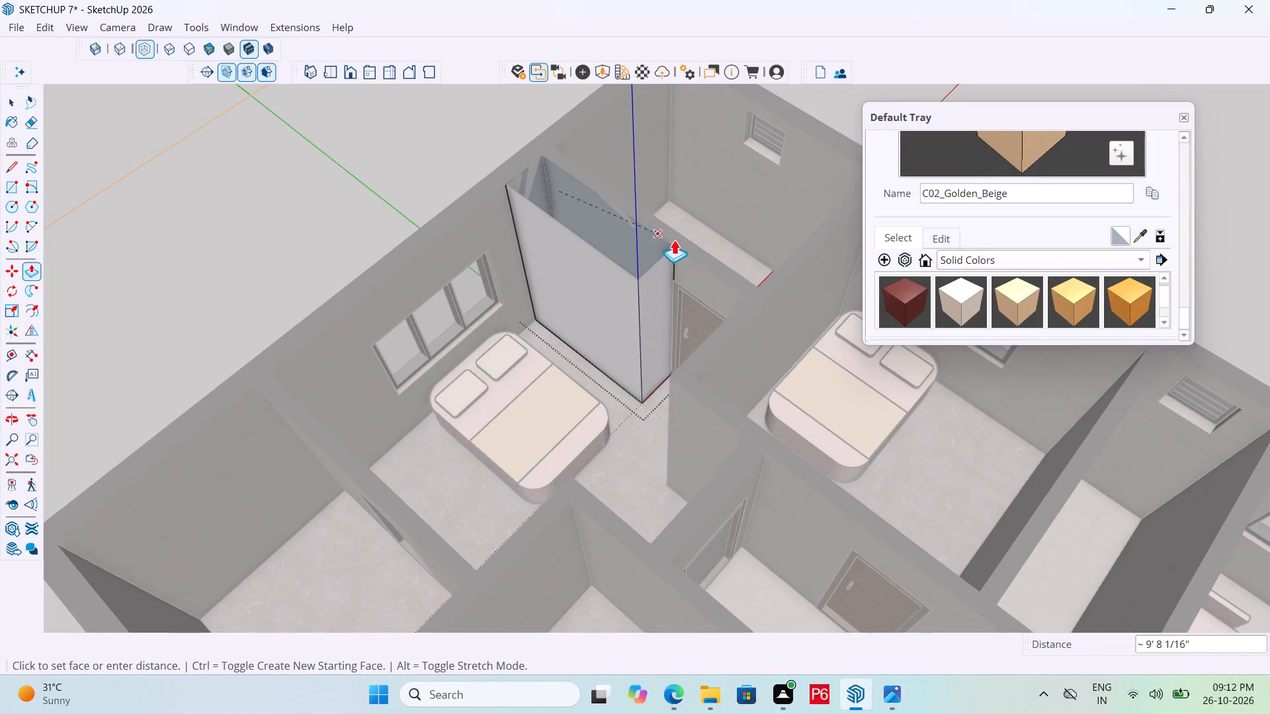
{"action": "scroll", "coordinate": [693, 270], "scroll_direction": "up", "scroll_amount": 9}
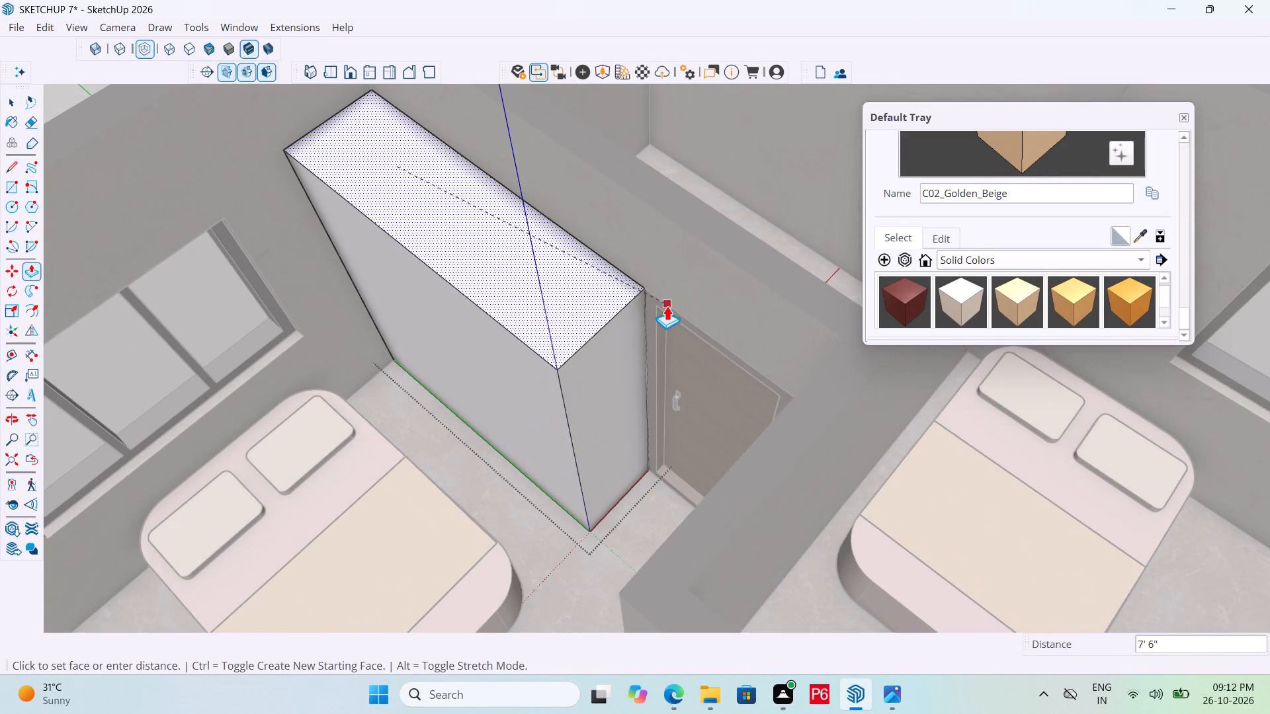
{"action": "left_click", "coordinate": [667, 305]}
{"action": "middle_click_drag", "start_coordinate": [639, 297], "coordinate": [763, 192]}
{"action": "scroll", "coordinate": [758, 192], "scroll_direction": "up", "scroll_amount": 2}
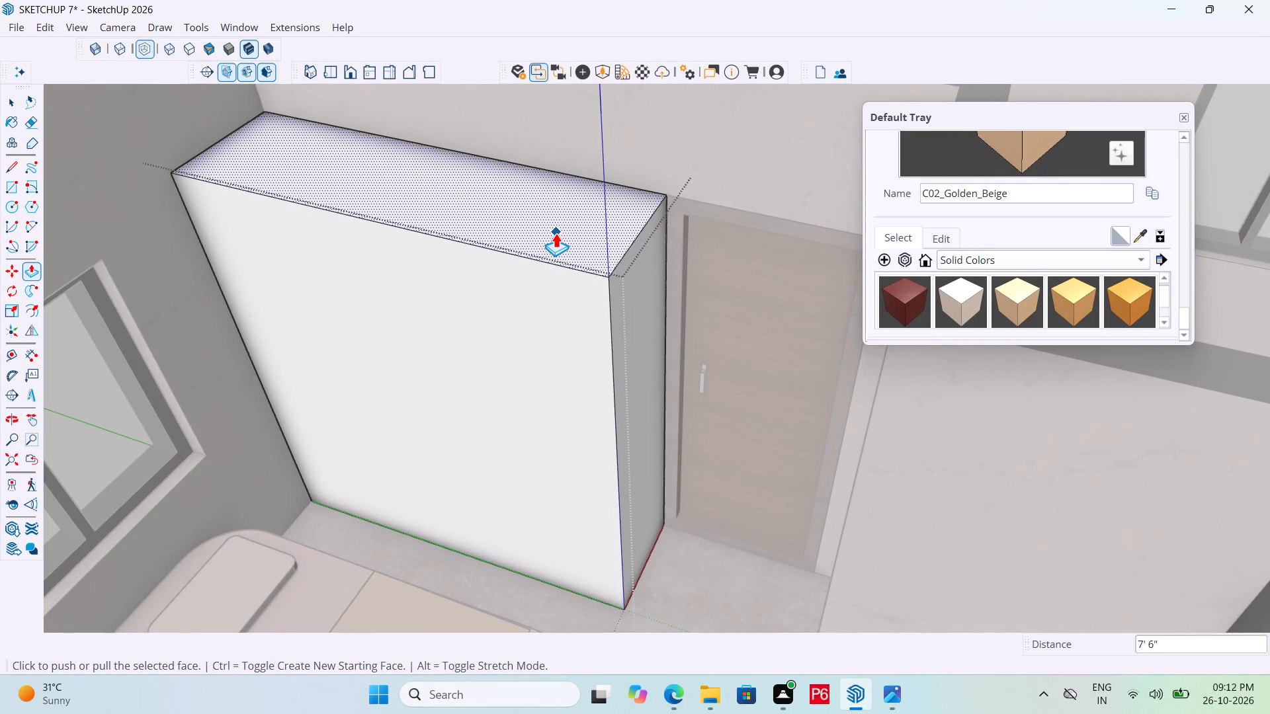
{"action": "key", "text": "ctrl+s"}
{"action": "key", "text": "ctrl+s"}
{"action": "key", "text": "ctrl+s"}
{"action": "key", "text": "ctrl+s"}
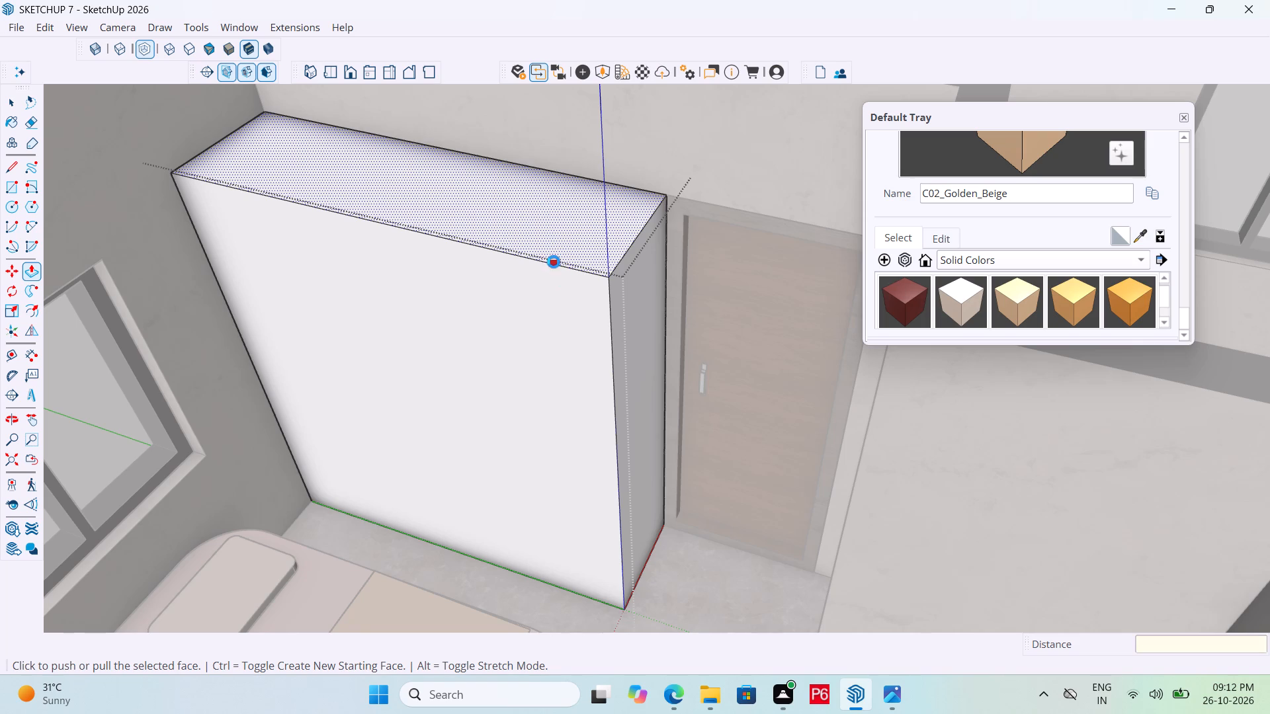
{"action": "key", "text": "ctrl+s"}
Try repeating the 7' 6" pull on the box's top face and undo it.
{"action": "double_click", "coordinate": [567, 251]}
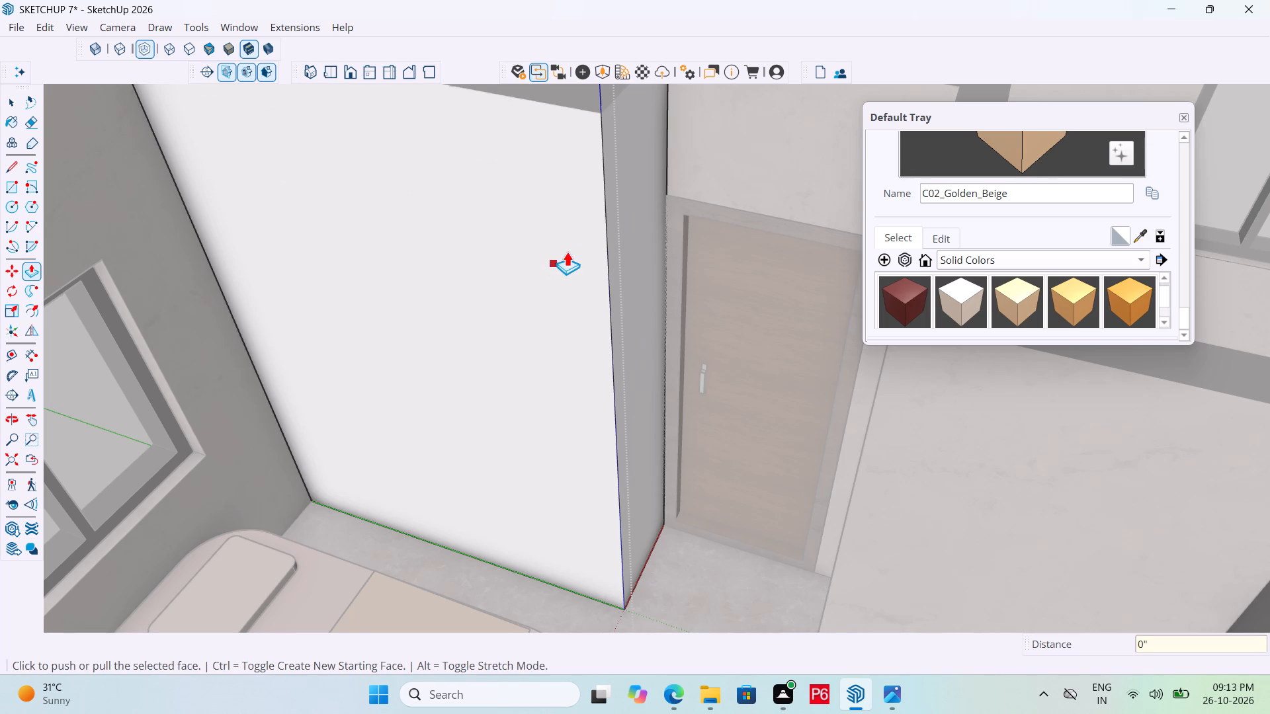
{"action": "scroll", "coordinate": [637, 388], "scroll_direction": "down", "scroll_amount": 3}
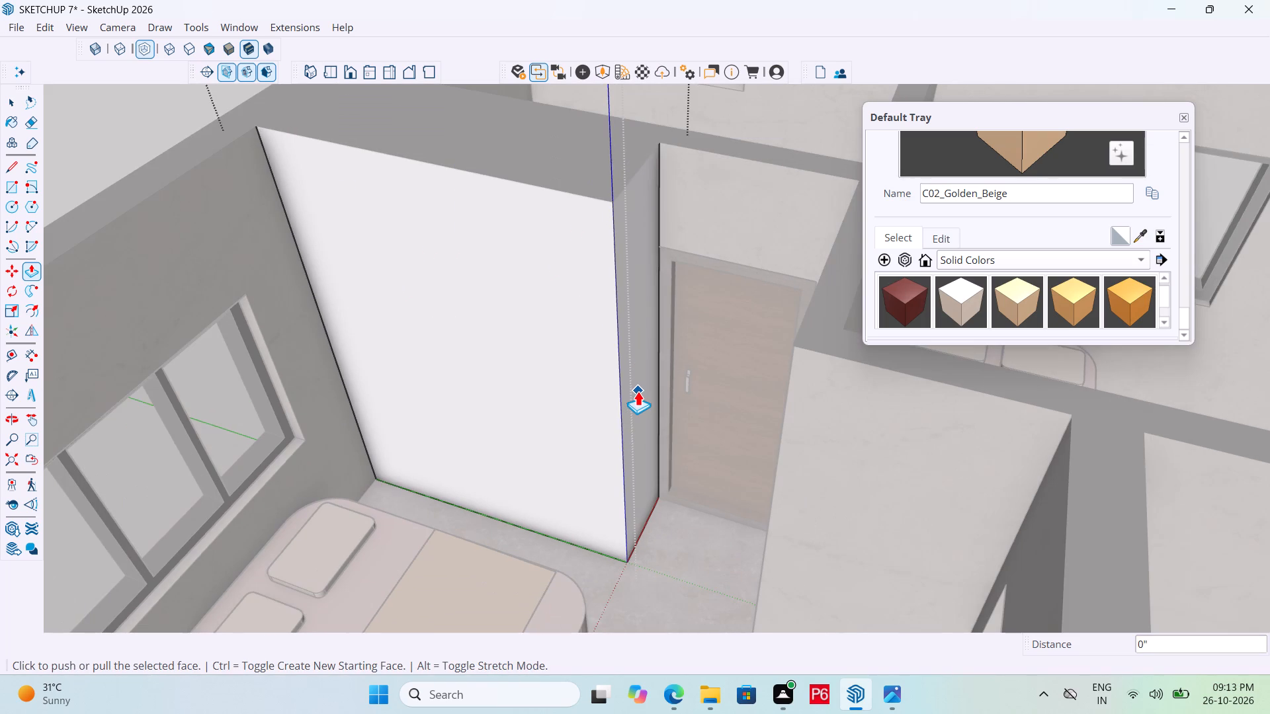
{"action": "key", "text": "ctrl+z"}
Raise the top face of the box by about 2' with Push/Pull and save the model.
{"action": "left_click", "coordinate": [587, 274]}
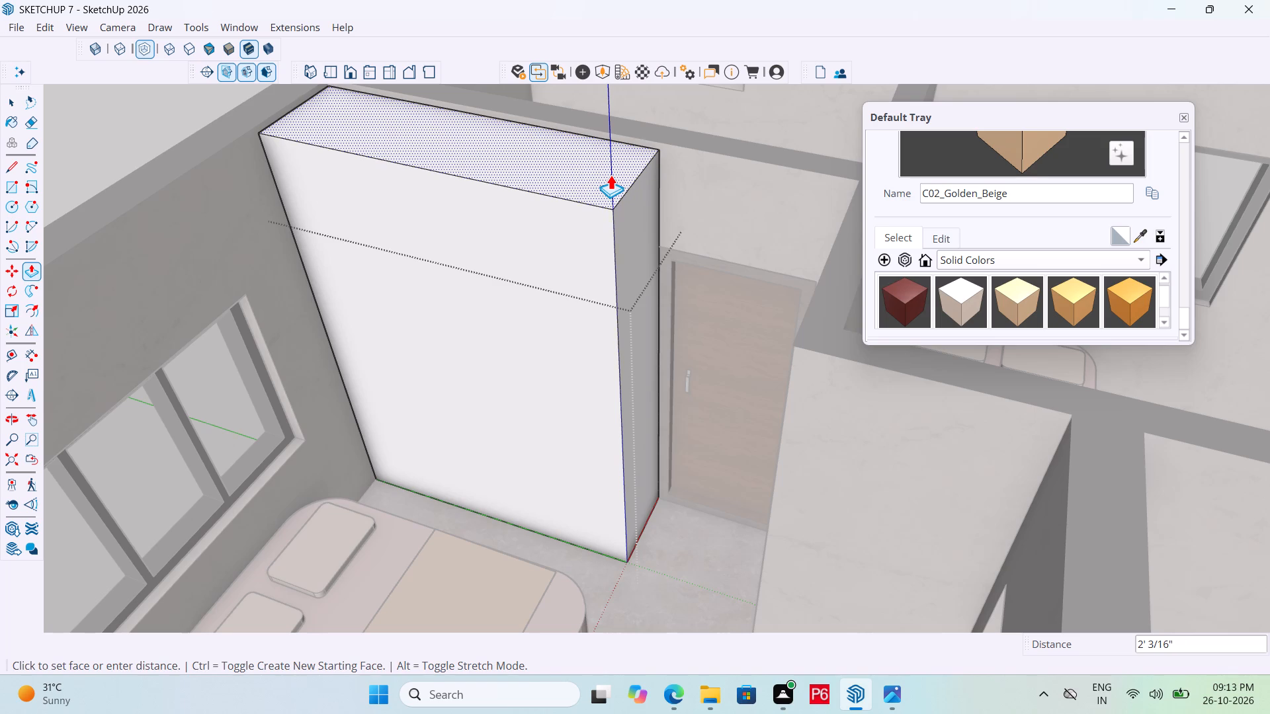
{"action": "left_click", "coordinate": [611, 175]}
{"action": "key", "text": "ctrl+s"}
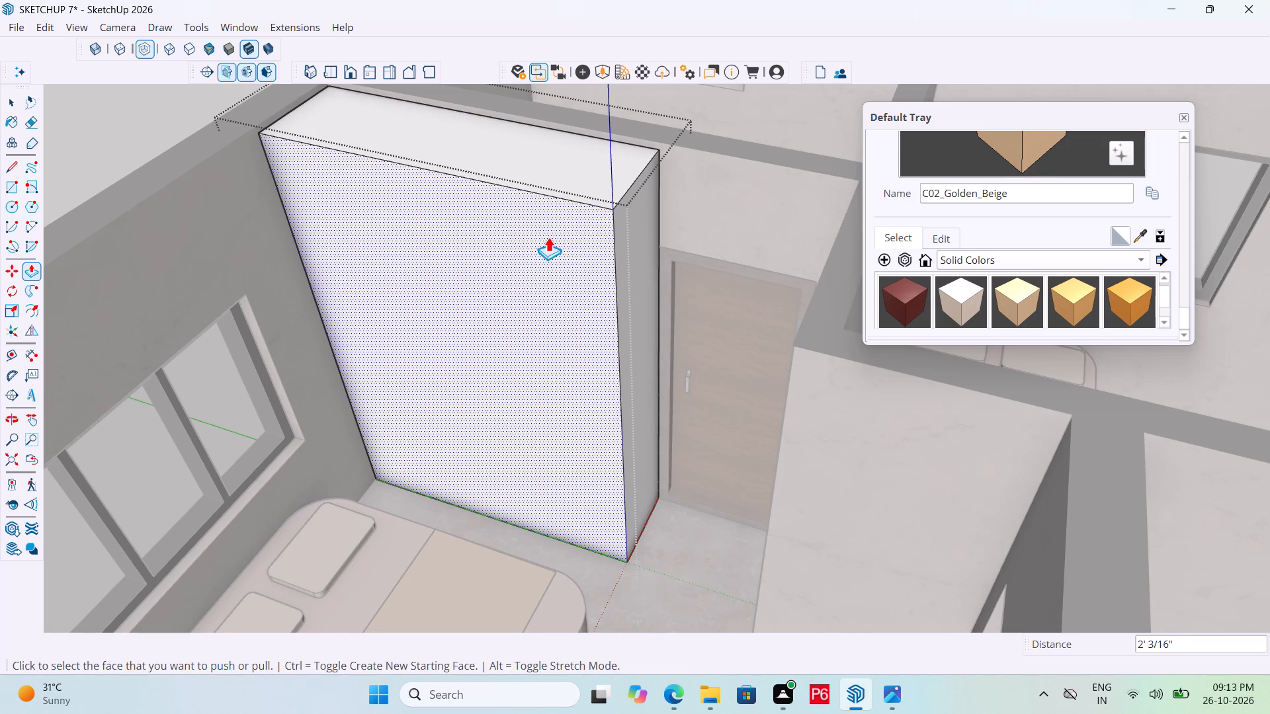
{"action": "key", "text": "ctrl+s"}
{"action": "key", "text": "ctrl+s"}
{"action": "key", "text": "ctrl+s"}
{"action": "key", "text": "ctrl+s"}
{"action": "key", "text": "ctrl+s"}
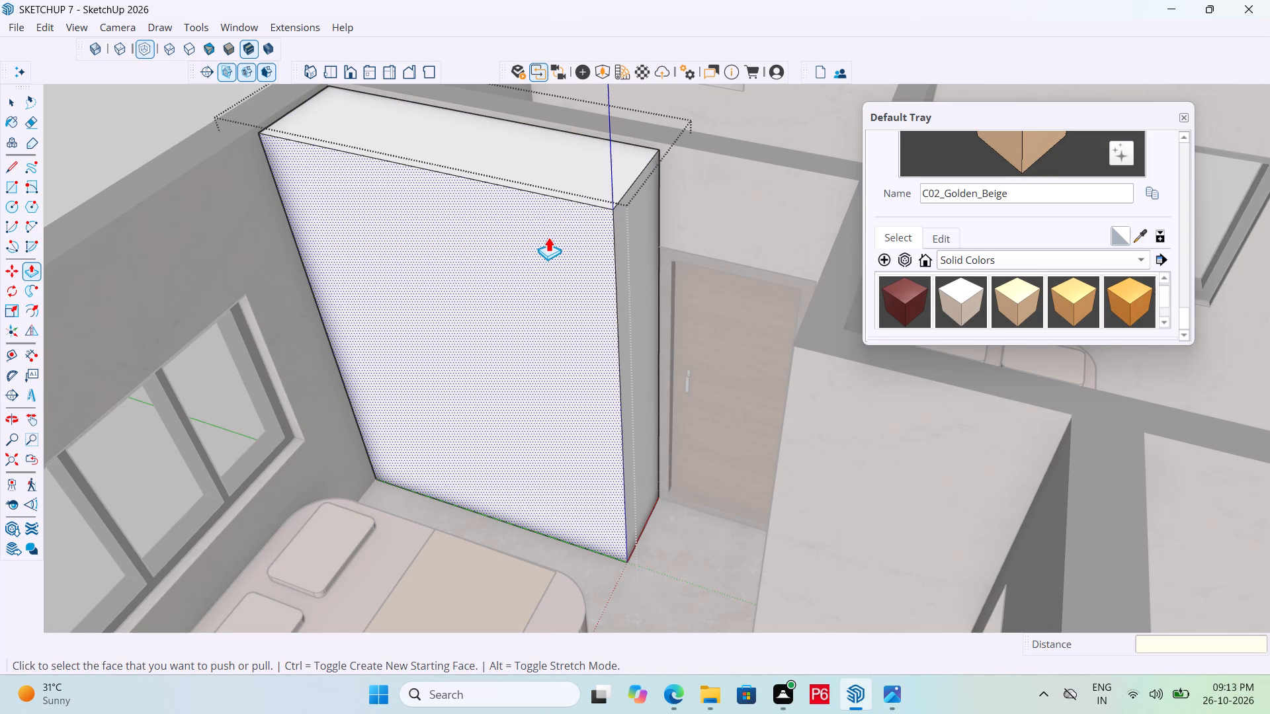
{"action": "key", "text": "ctrl+s"}
{"action": "key", "text": "ctrl+s"}
{"action": "key", "text": "ctrl+s"}
{"action": "key", "text": "ctrl+s"}
{"action": "key", "text": "ctrl+s"}
{"action": "key", "text": "ctrl+s"}
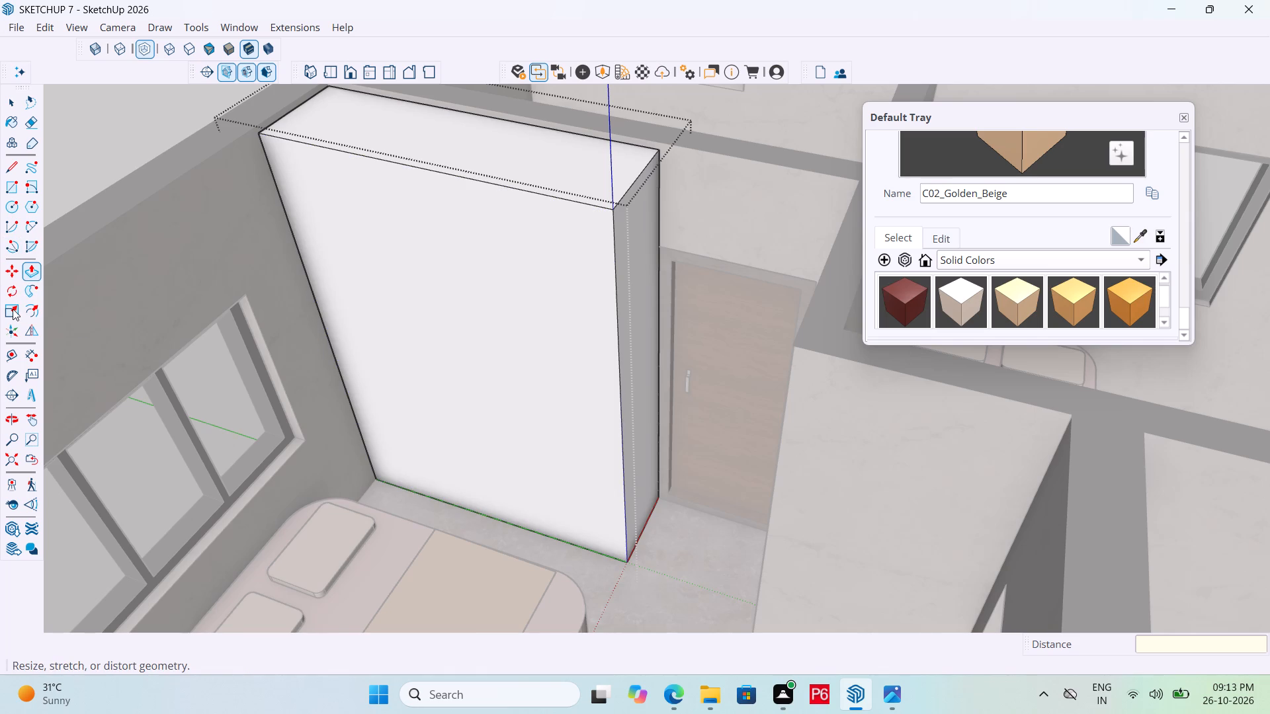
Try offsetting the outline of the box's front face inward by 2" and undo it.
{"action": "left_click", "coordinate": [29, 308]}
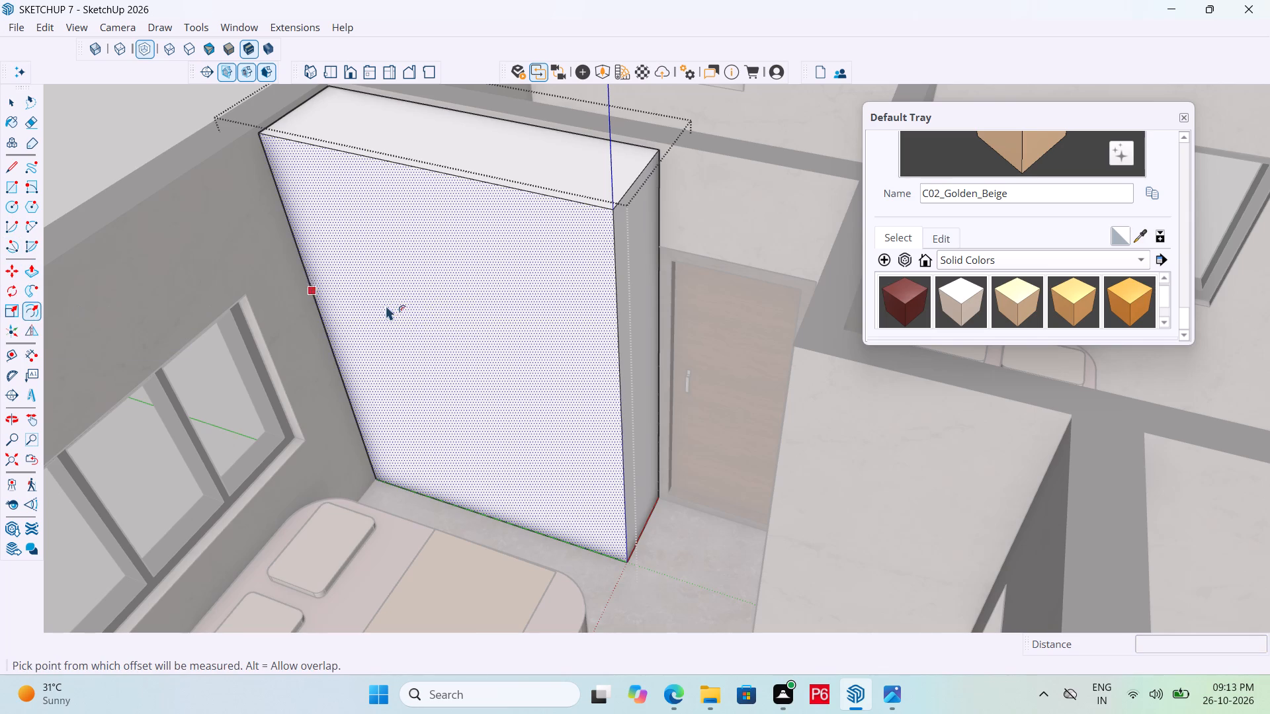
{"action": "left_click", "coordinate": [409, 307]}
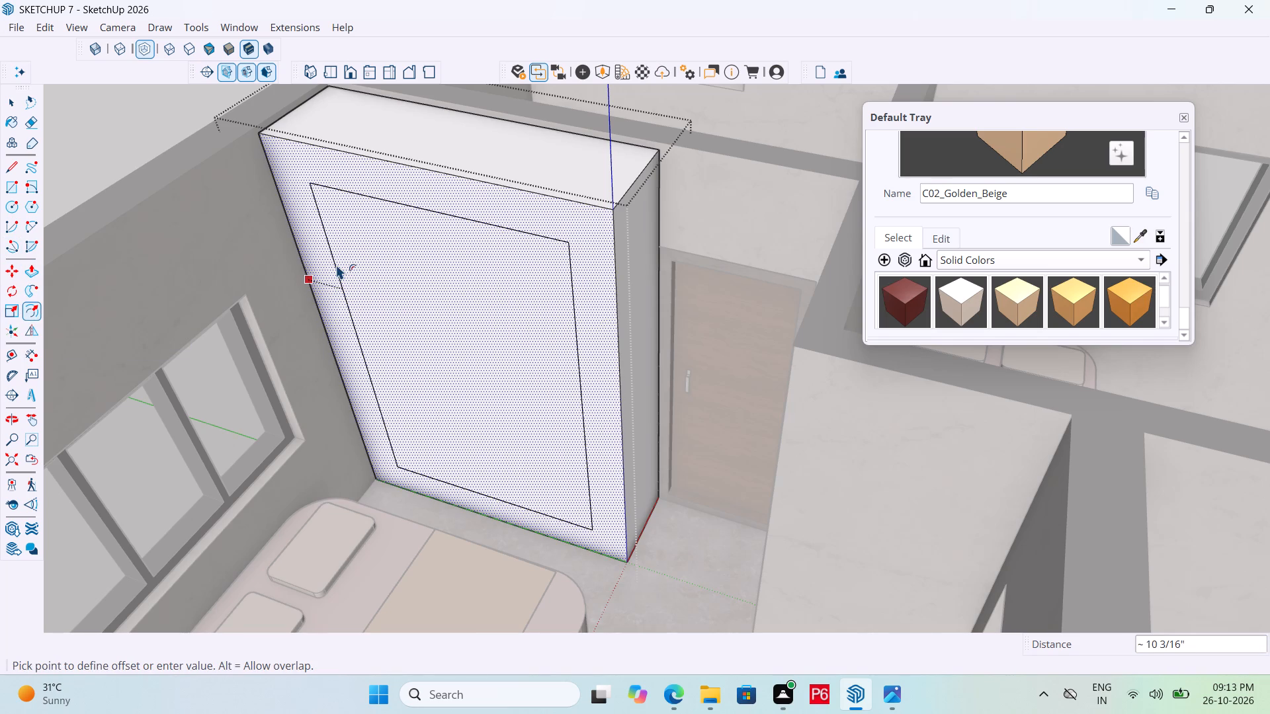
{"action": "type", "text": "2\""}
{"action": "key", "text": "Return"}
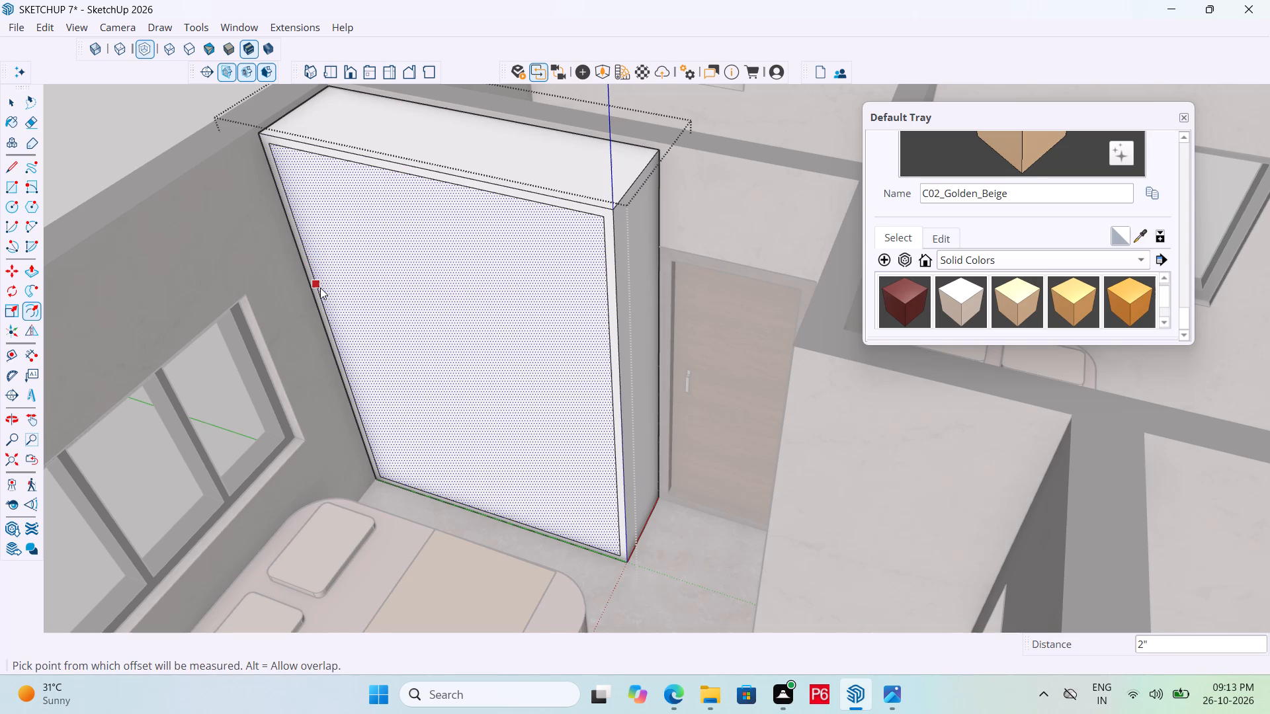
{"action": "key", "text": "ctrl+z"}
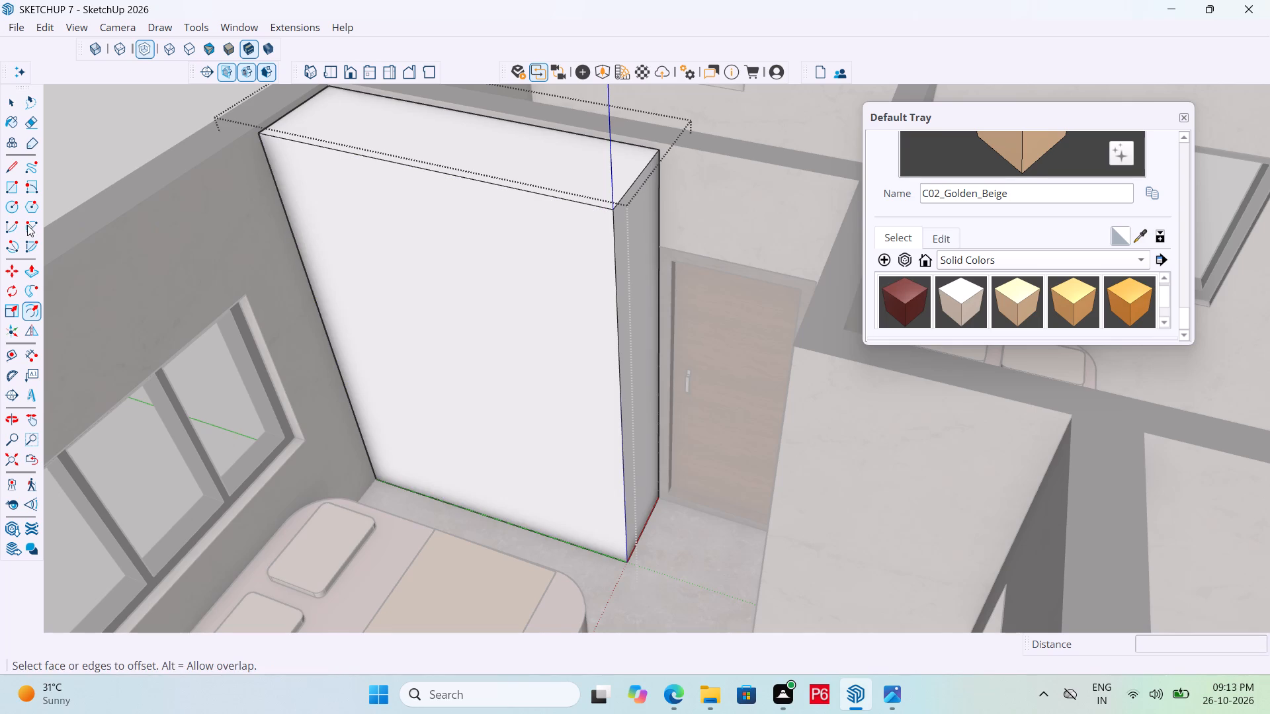
Offset the outline of the box's large front face inward by 1" to form a thin frame.
{"action": "left_click", "coordinate": [33, 306]}
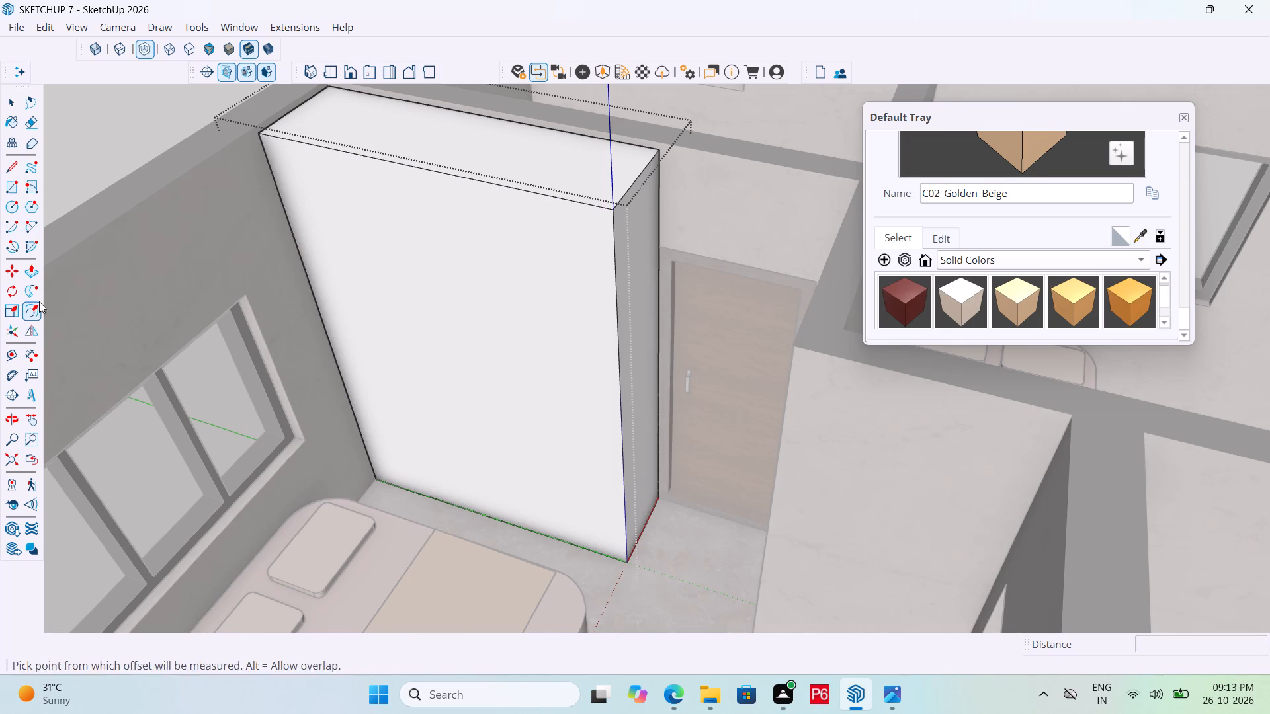
{"action": "left_click", "coordinate": [493, 280]}
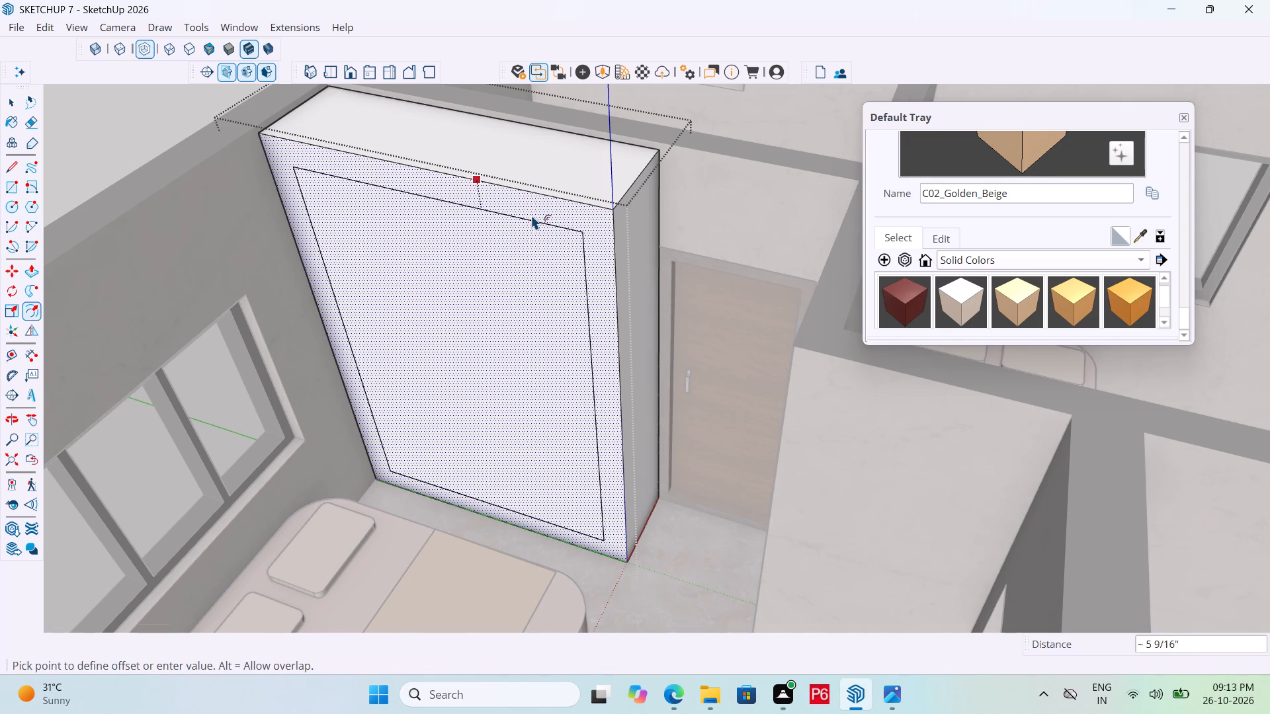
{"action": "type", "text": "1\""}
{"action": "key", "text": "Return"}
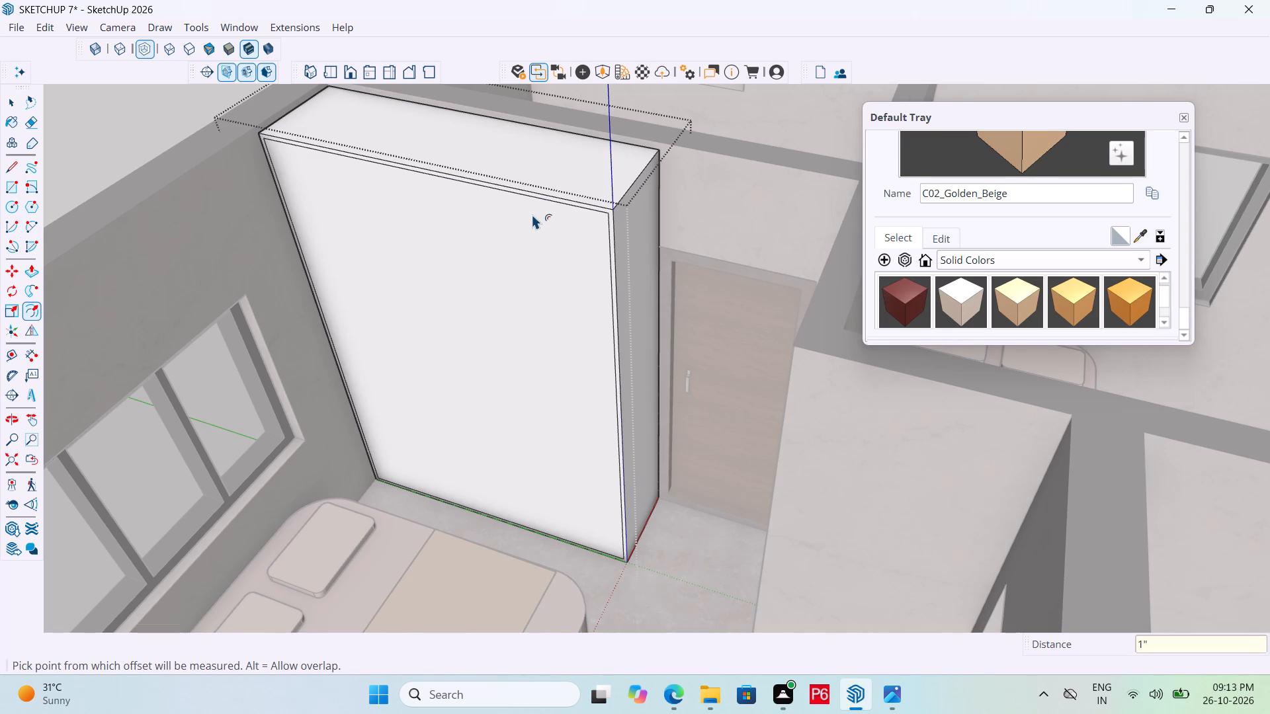
Place two vertical guides on the front panel, 2' from the frame edge near the window wall and 2' beyond that.
{"action": "scroll", "coordinate": [353, 249], "scroll_direction": "up", "scroll_amount": 5}
{"action": "scroll", "coordinate": [582, 306], "scroll_direction": "down", "scroll_amount": 2}
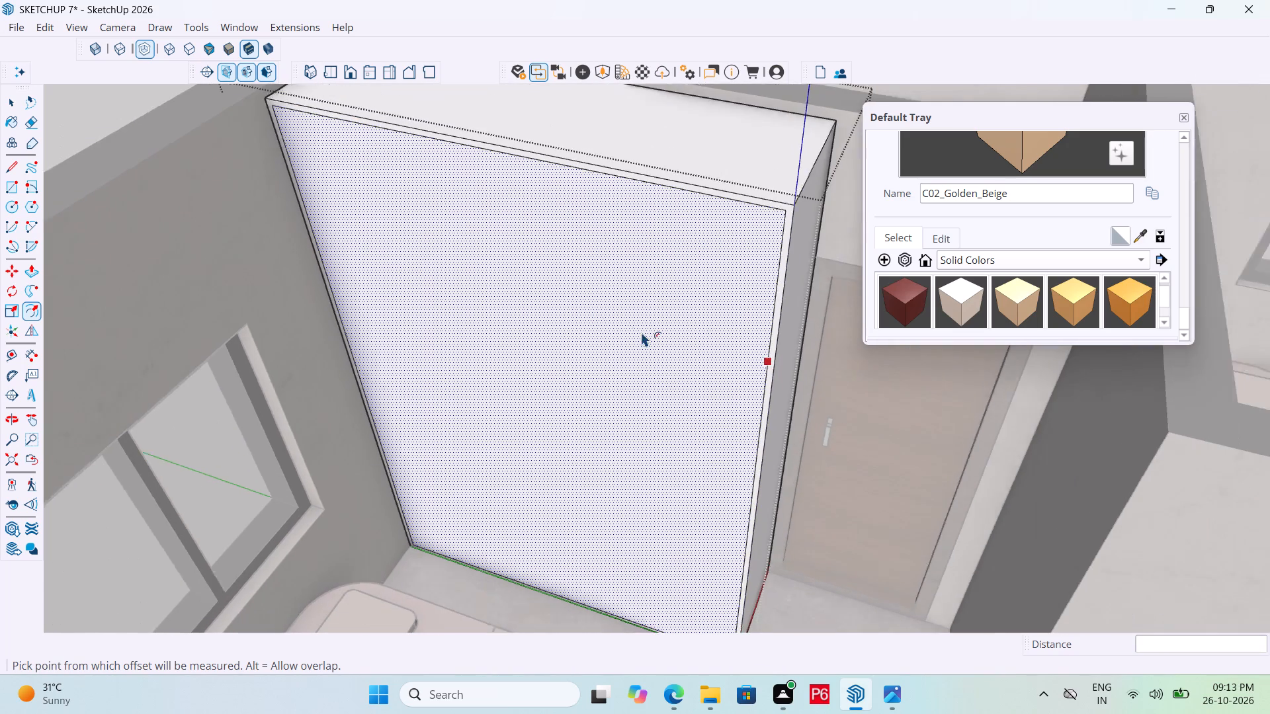
{"action": "scroll", "coordinate": [641, 332], "scroll_direction": "down", "scroll_amount": 1}
{"action": "key", "text": "t"}
{"action": "scroll", "coordinate": [353, 240], "scroll_direction": "up", "scroll_amount": 4}
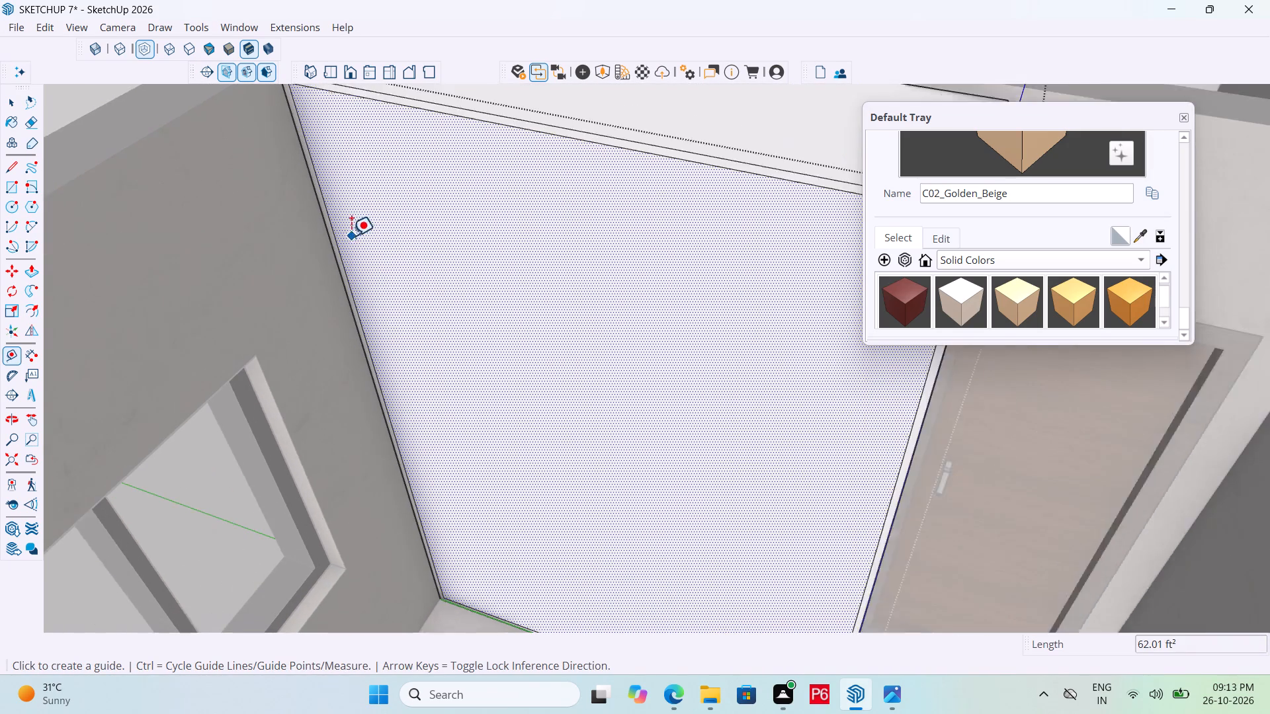
{"action": "left_click", "coordinate": [329, 210]}
{"action": "scroll", "coordinate": [467, 245], "scroll_direction": "down", "scroll_amount": 4}
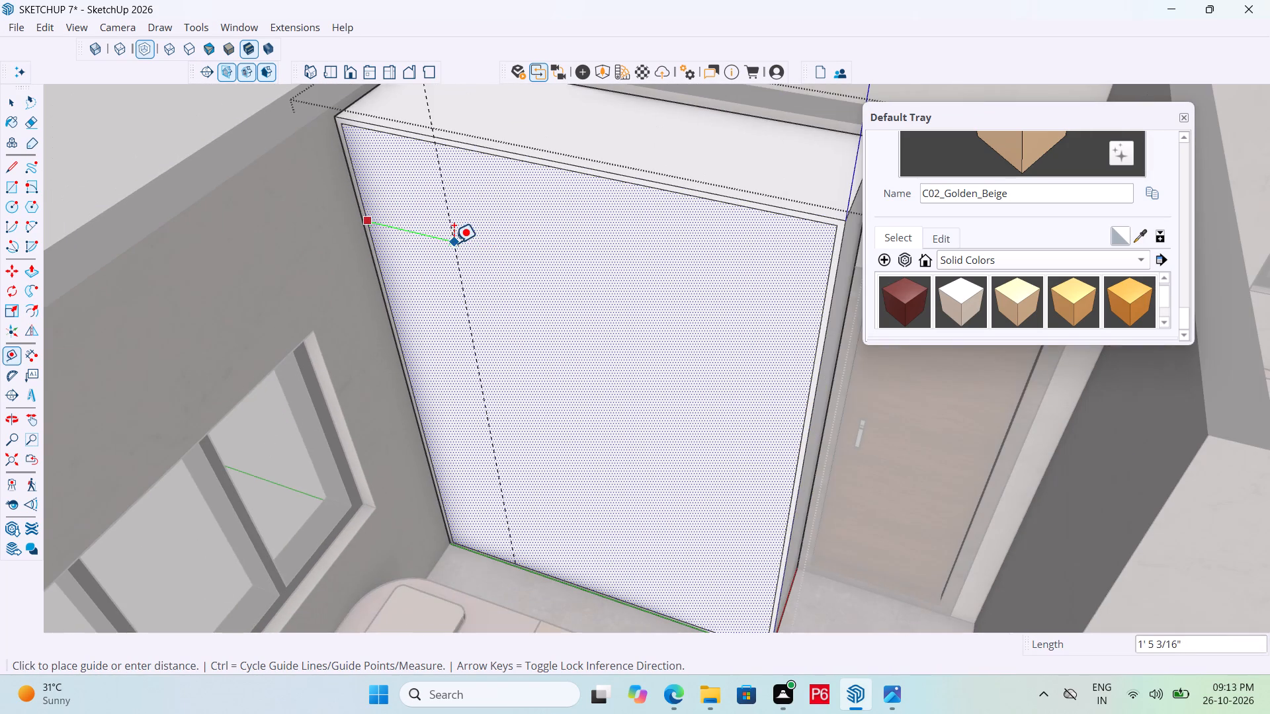
{"action": "type", "text": "2'"}
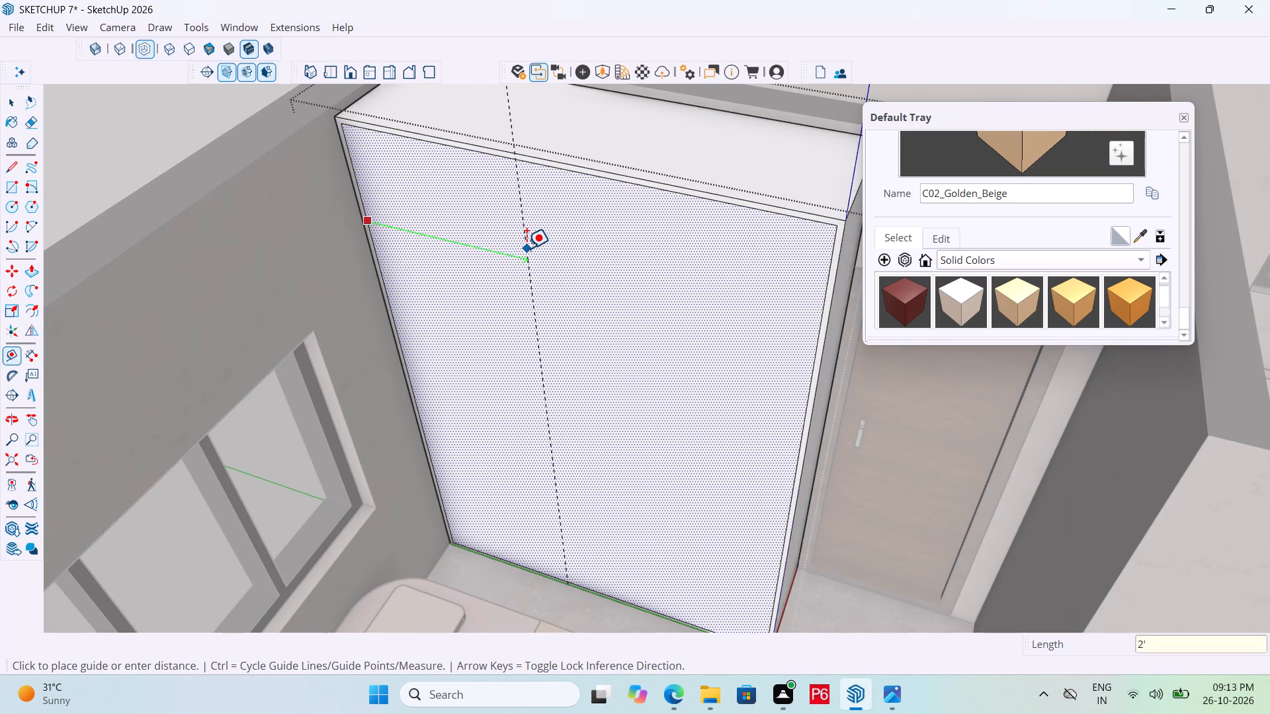
{"action": "key", "text": "Return"}
{"action": "left_click", "coordinate": [493, 268]}
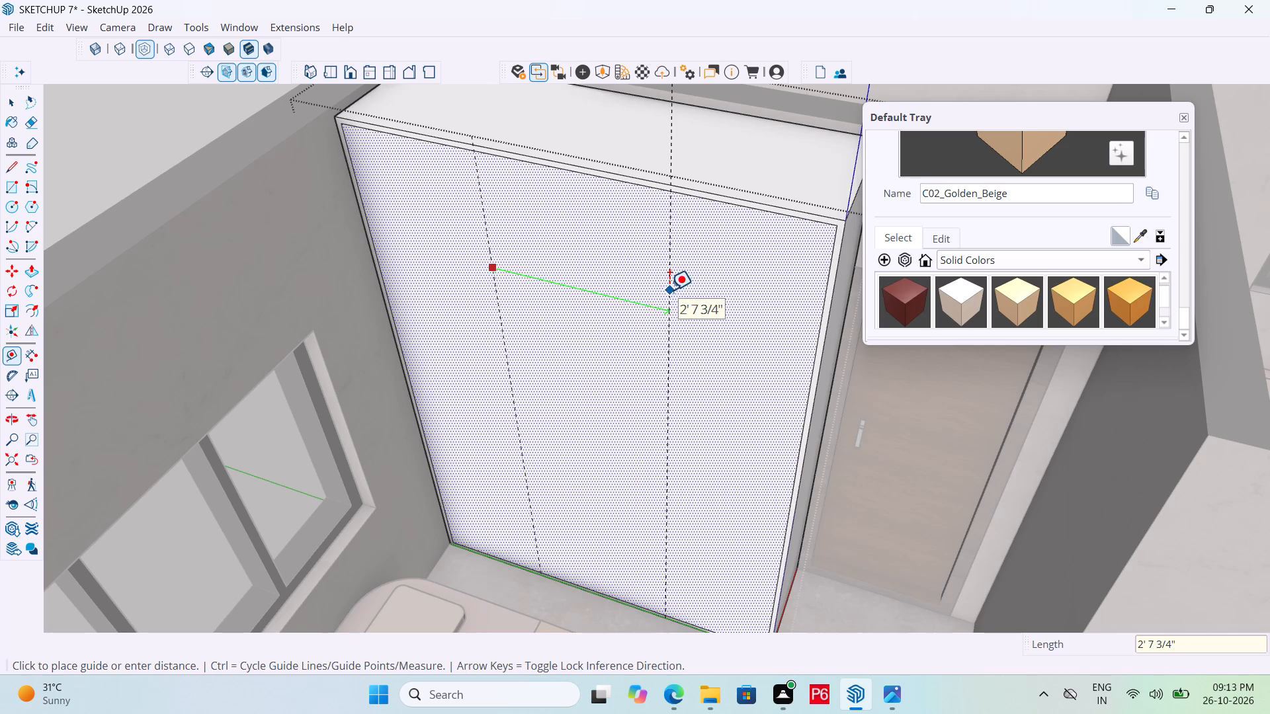
{"action": "type", "text": "2'"}
{"action": "key", "text": "Return"}
Add a parallel guide 0.2" from the first vertical guide, on the side facing the second guide.
{"action": "scroll", "coordinate": [530, 266], "scroll_direction": "down", "scroll_amount": 5}
{"action": "middle_click_drag", "start_coordinate": [535, 281], "coordinate": [524, 282]}
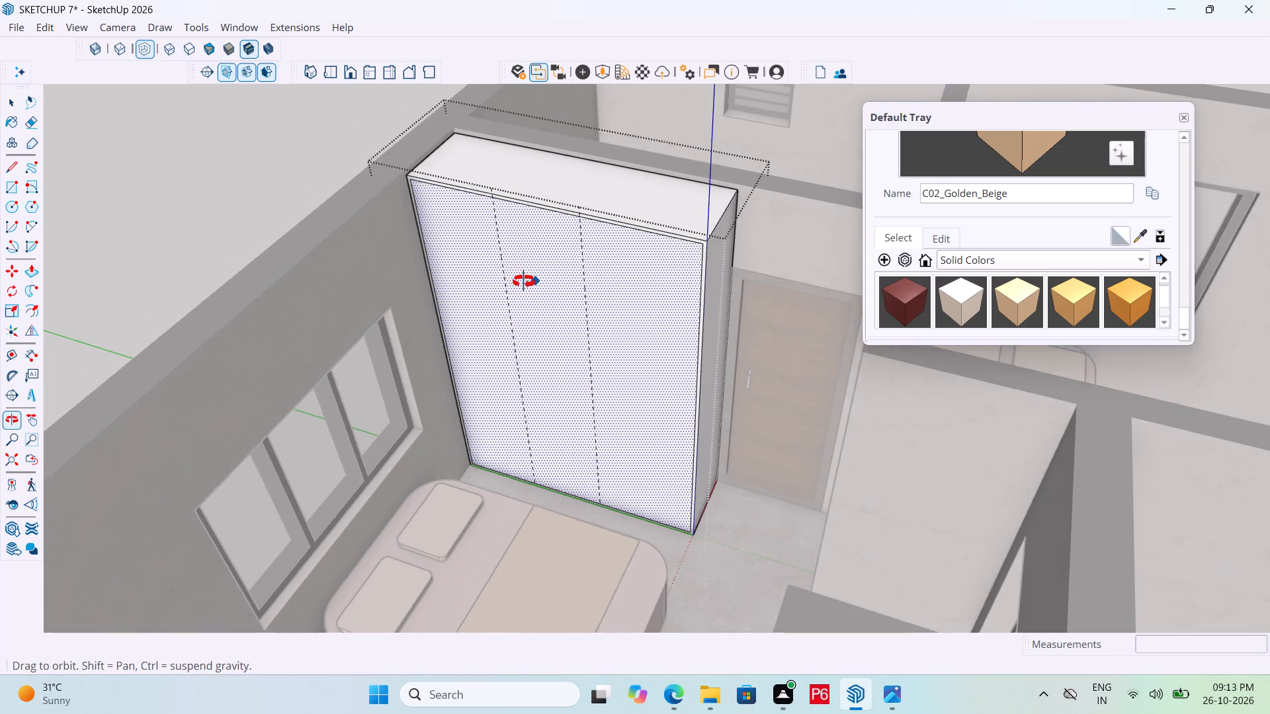
{"action": "middle_click_drag", "start_coordinate": [524, 282], "coordinate": [546, 288]}
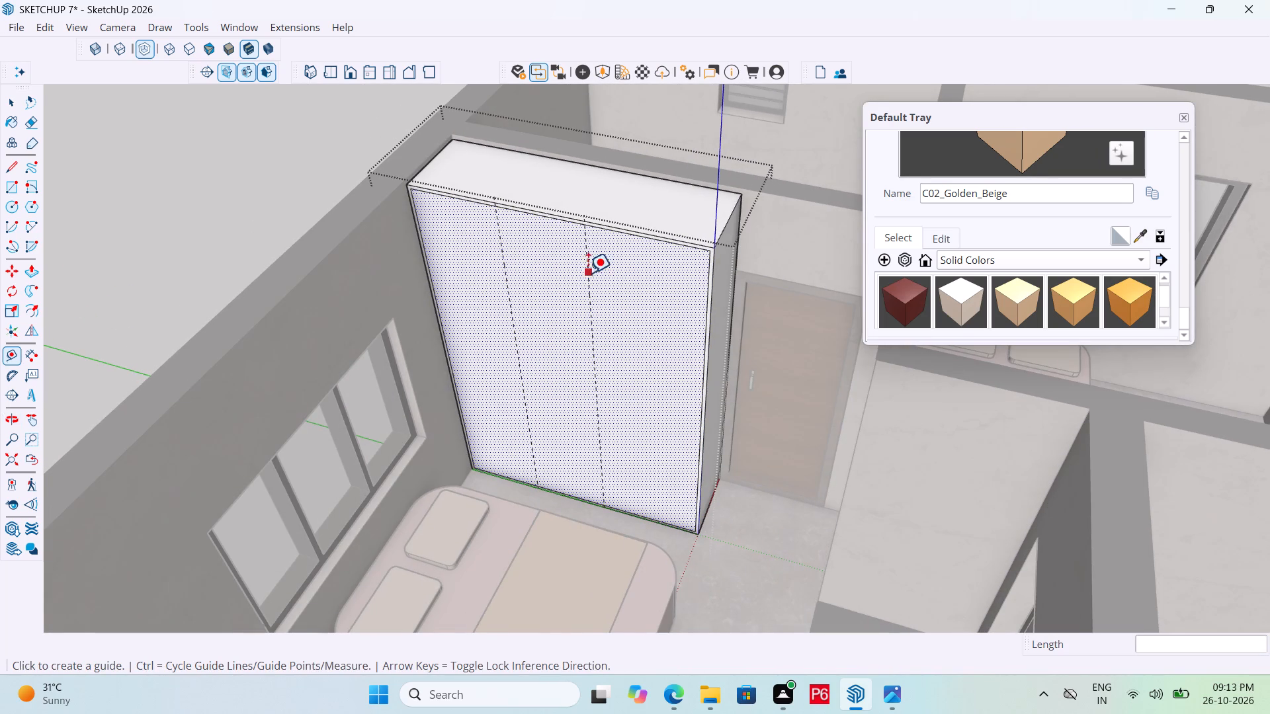
{"action": "scroll", "coordinate": [495, 260], "scroll_direction": "down", "scroll_amount": 4}
{"action": "middle_click_drag", "start_coordinate": [477, 280], "coordinate": [95, 369]}
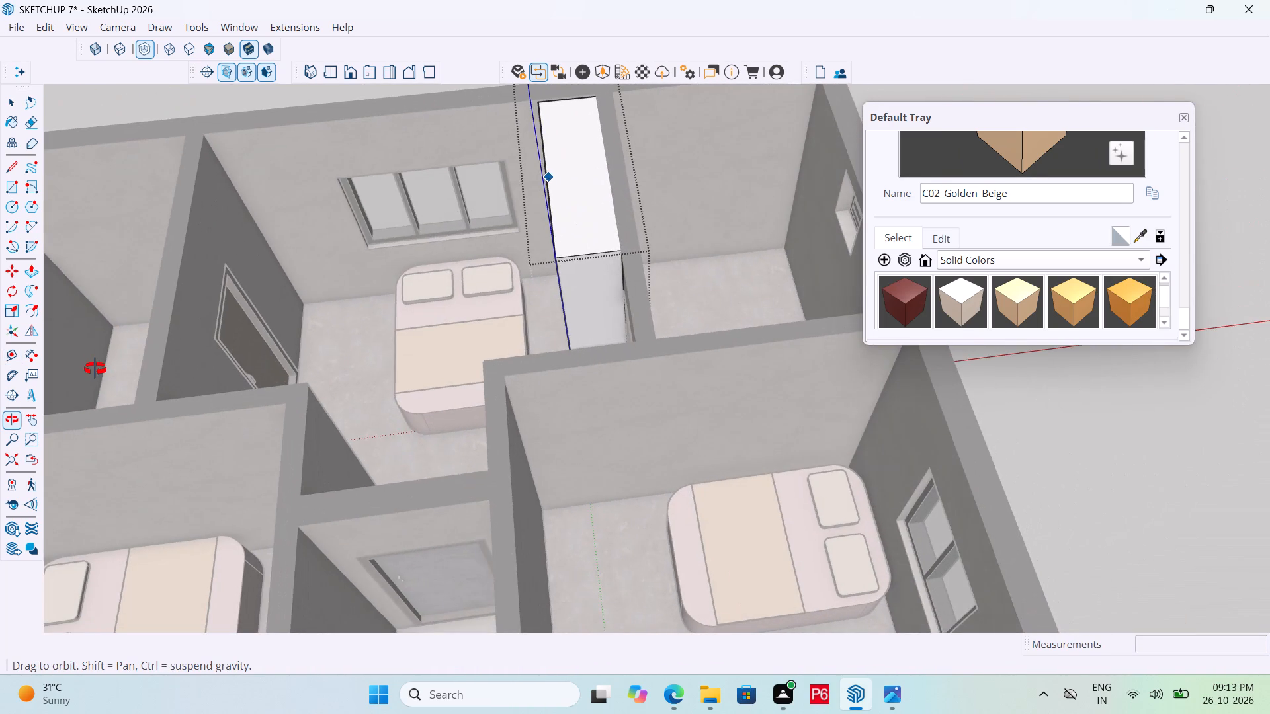
{"action": "middle_click_drag", "start_coordinate": [95, 369], "coordinate": [534, 302]}
{"action": "scroll", "coordinate": [620, 288], "scroll_direction": "up", "scroll_amount": 5}
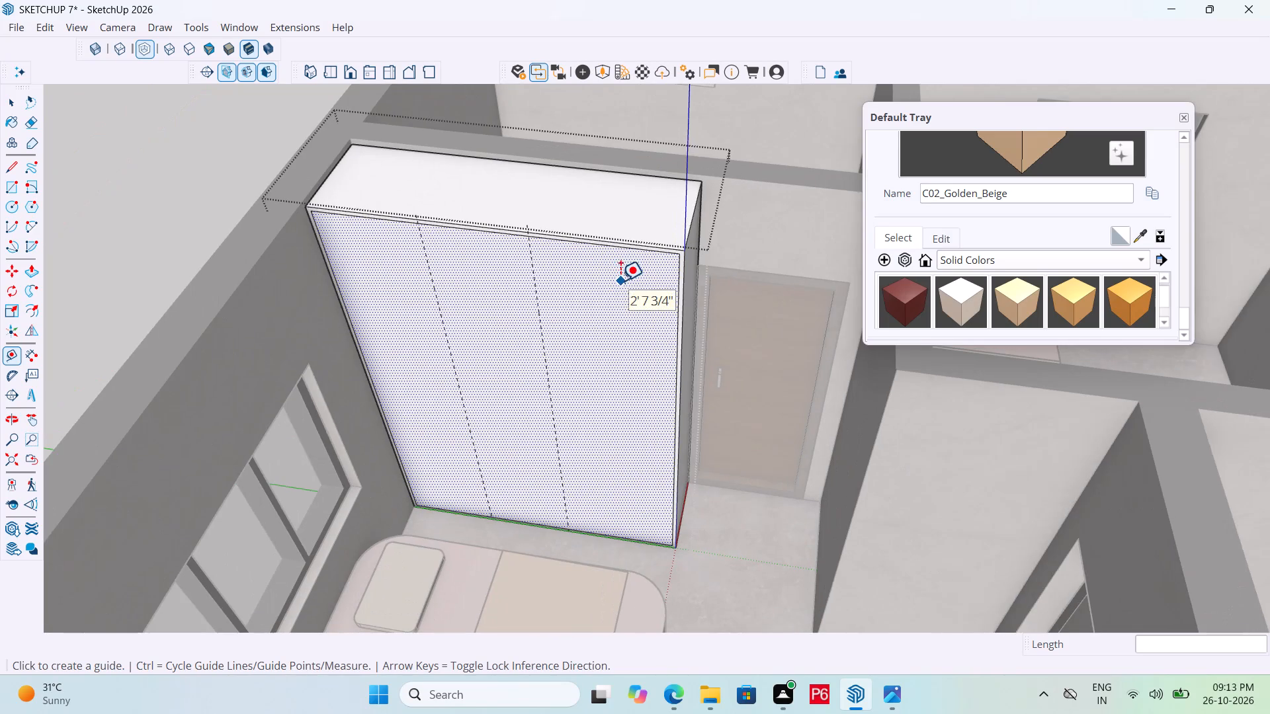
{"action": "scroll", "coordinate": [622, 277], "scroll_direction": "up", "scroll_amount": 1}
{"action": "middle_click_drag", "start_coordinate": [624, 260], "coordinate": [591, 286]}
{"action": "middle_click_drag", "start_coordinate": [590, 270], "coordinate": [595, 235]}
{"action": "scroll", "coordinate": [589, 268], "scroll_direction": "up", "scroll_amount": 1}
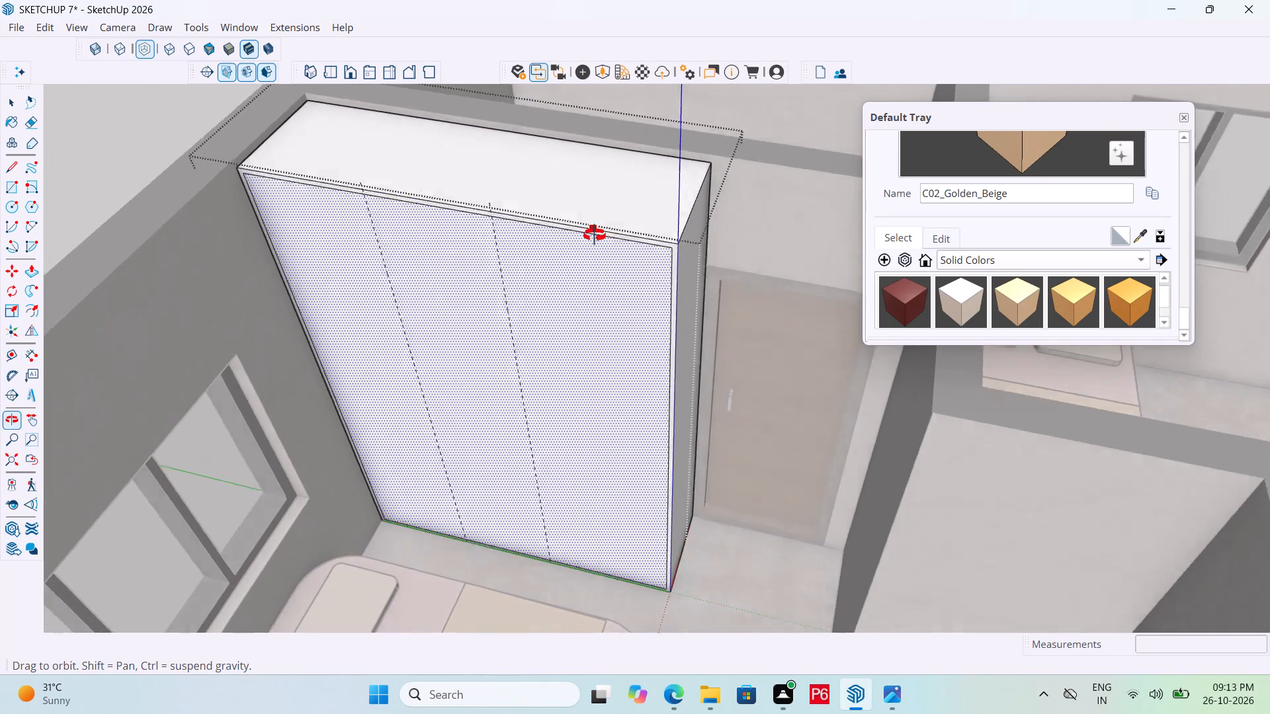
{"action": "middle_click_drag", "start_coordinate": [595, 235], "coordinate": [603, 220]}
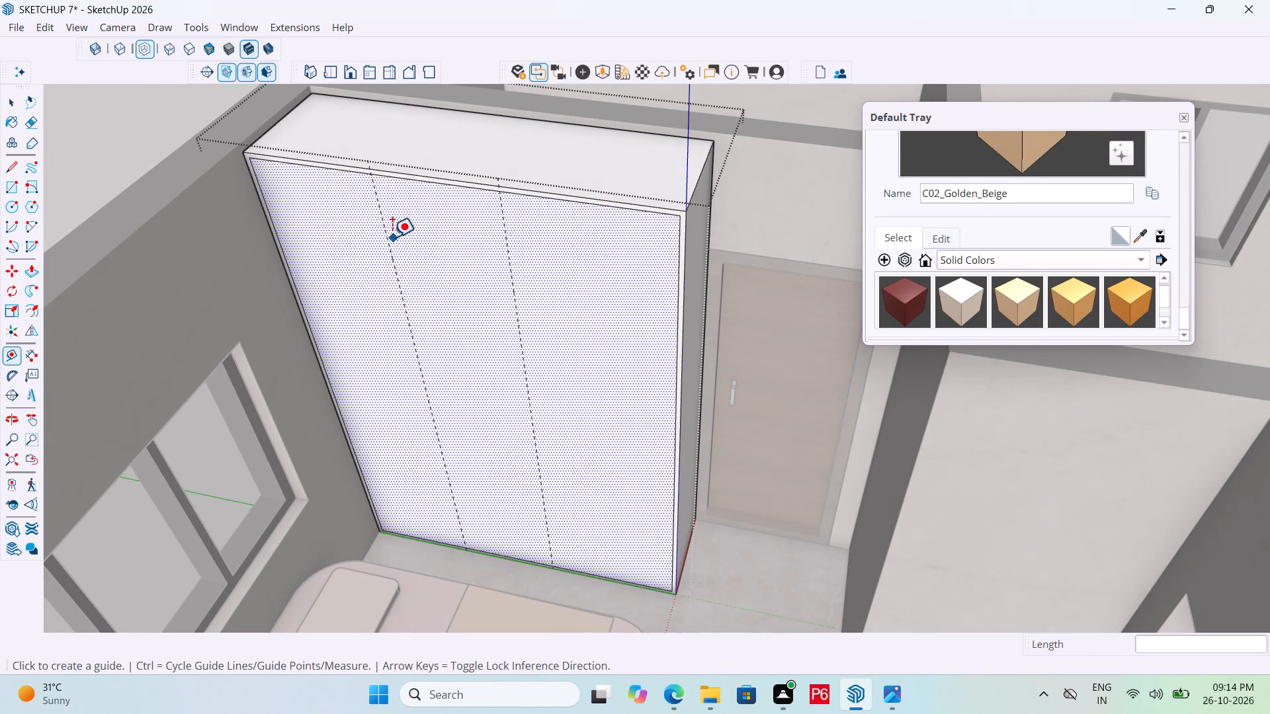
{"action": "left_click", "coordinate": [389, 234]}
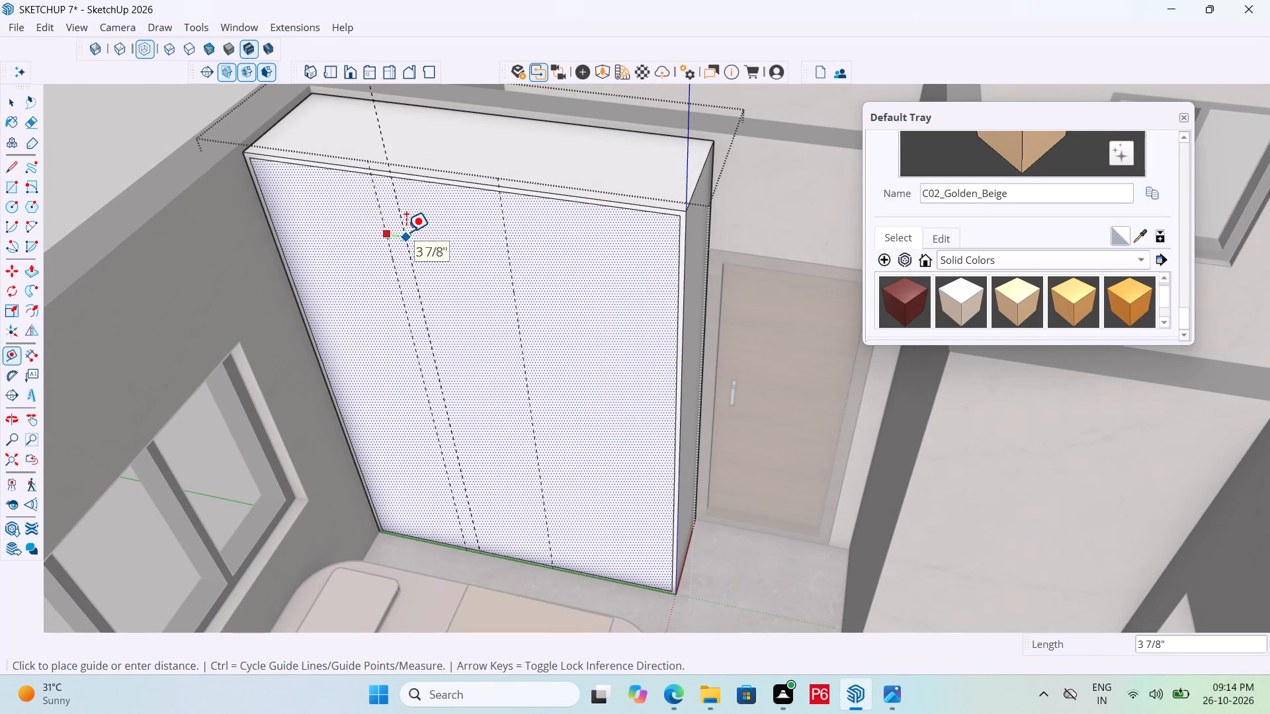
{"action": "type", "text": "0."}
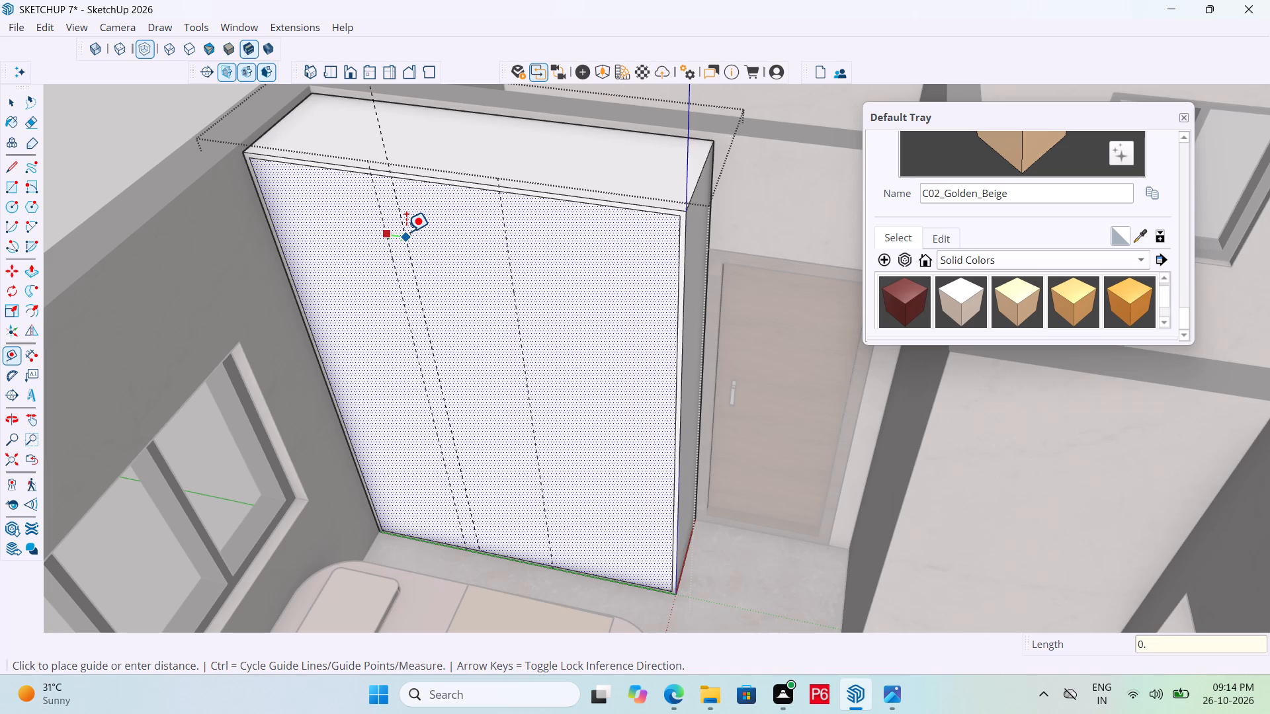
{"action": "type", "text": "2\""}
{"action": "key", "text": "Return"}
Save the model with the new guides.
{"action": "scroll", "coordinate": [379, 262], "scroll_direction": "up", "scroll_amount": 16}
{"action": "key", "text": "ctrl+s"}
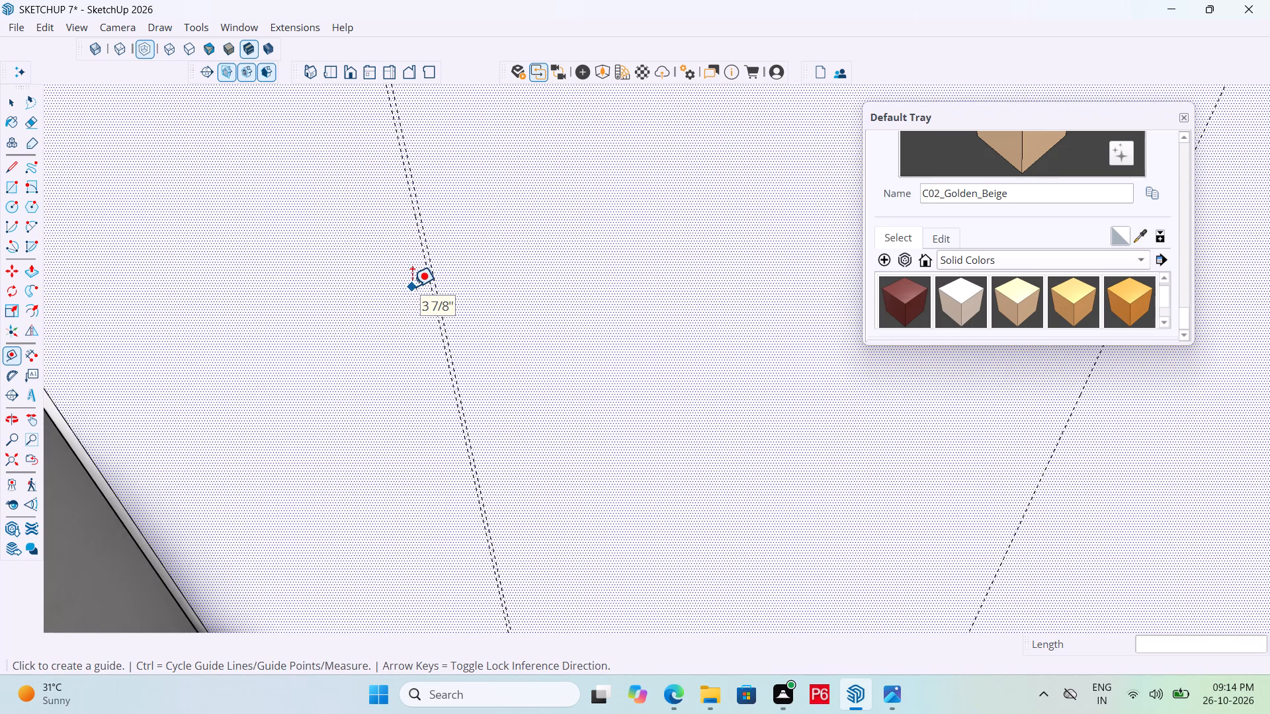
{"action": "key", "text": "ctrl+s"}
{"action": "key", "text": "ctrl+s"}
{"action": "key", "text": "ctrl+s"}
{"action": "key", "text": "ctrl+s"}
{"action": "key", "text": "ctrl+s"}
{"action": "key", "text": "ctrl+s"}
{"action": "key", "text": "ctrl+s"}
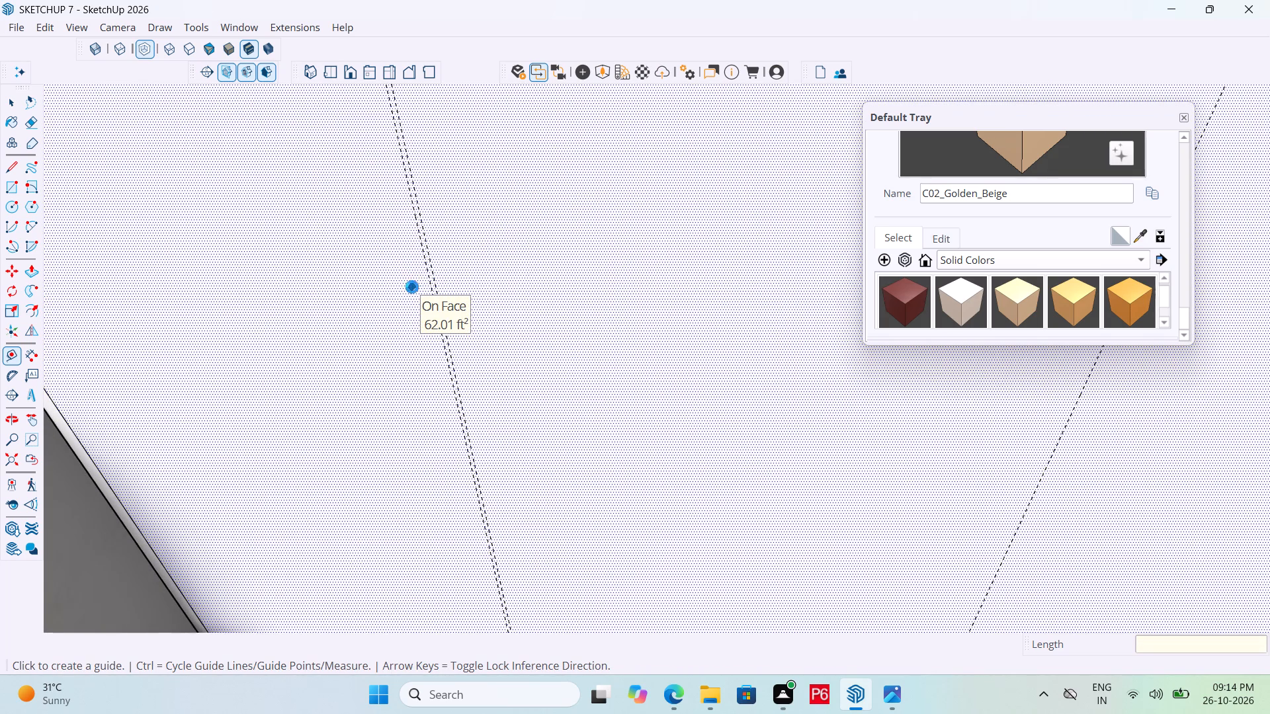
{"action": "key", "text": "ctrl+s"}
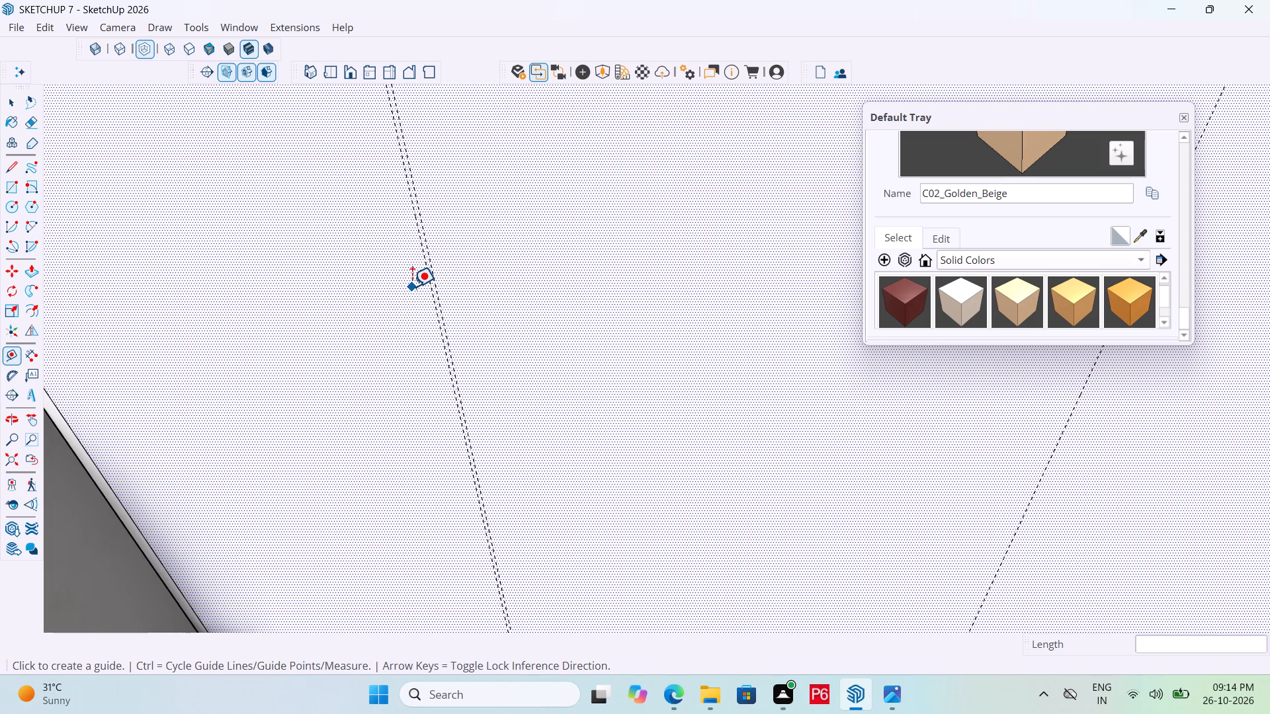
Examine the wardrobe front and its vertical guides within the bedroom, from above and from the front.
{"action": "scroll", "coordinate": [386, 292], "scroll_direction": "down", "scroll_amount": 4}
{"action": "scroll", "coordinate": [564, 288], "scroll_direction": "down", "scroll_amount": 3}
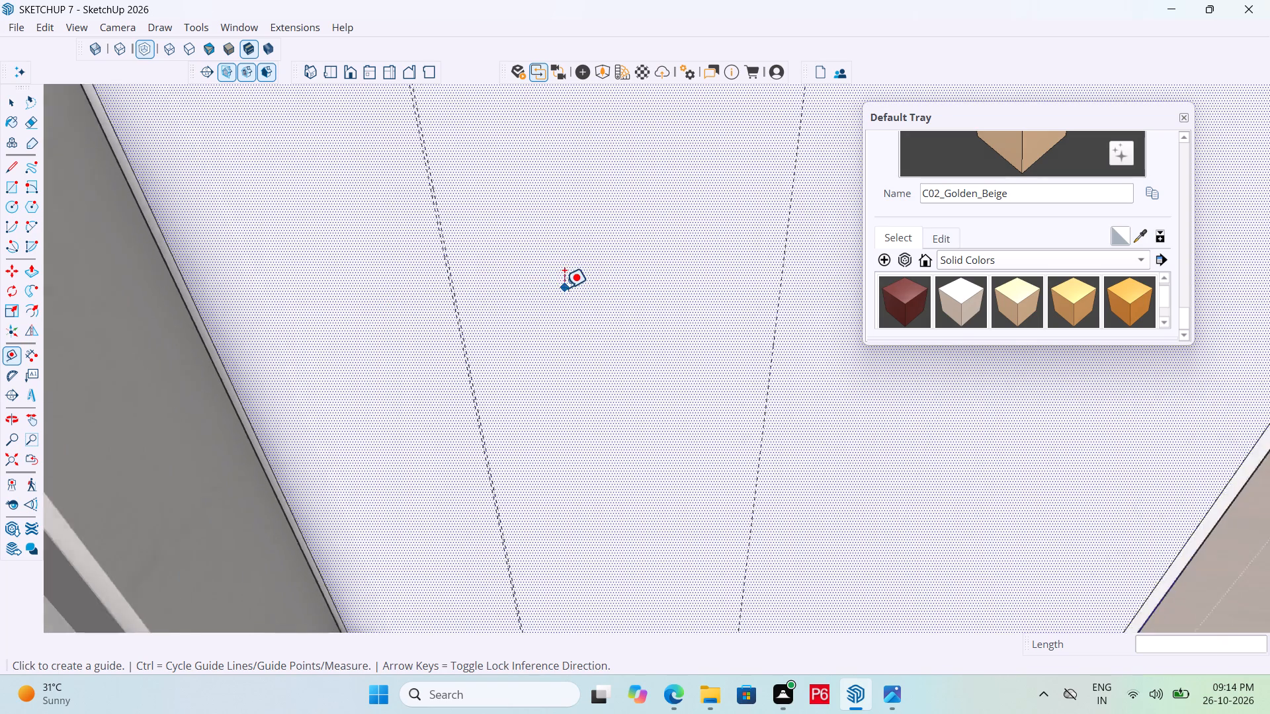
{"action": "scroll", "coordinate": [564, 288], "scroll_direction": "down", "scroll_amount": 3}
{"action": "left_click", "coordinate": [314, 71]}
{"action": "scroll", "coordinate": [561, 237], "scroll_direction": "down", "scroll_amount": 6}
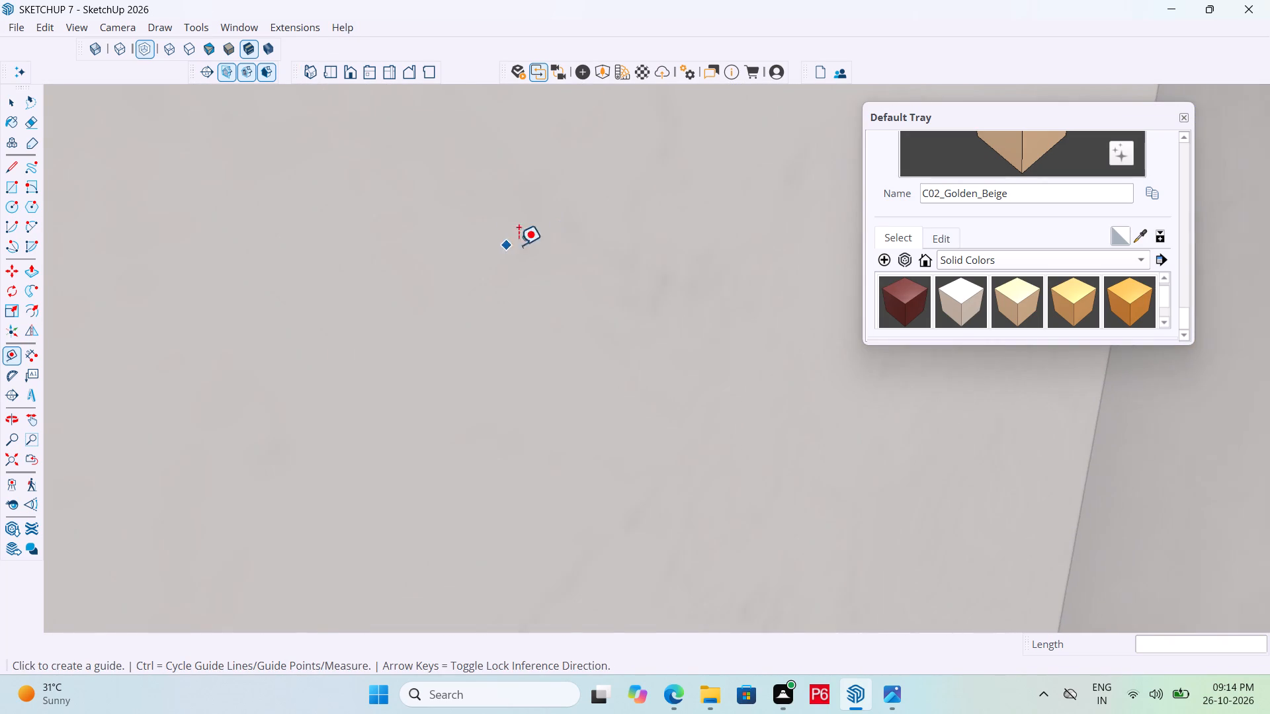
{"action": "scroll", "coordinate": [519, 245], "scroll_direction": "down", "scroll_amount": 5}
{"action": "scroll", "coordinate": [582, 246], "scroll_direction": "down", "scroll_amount": 20}
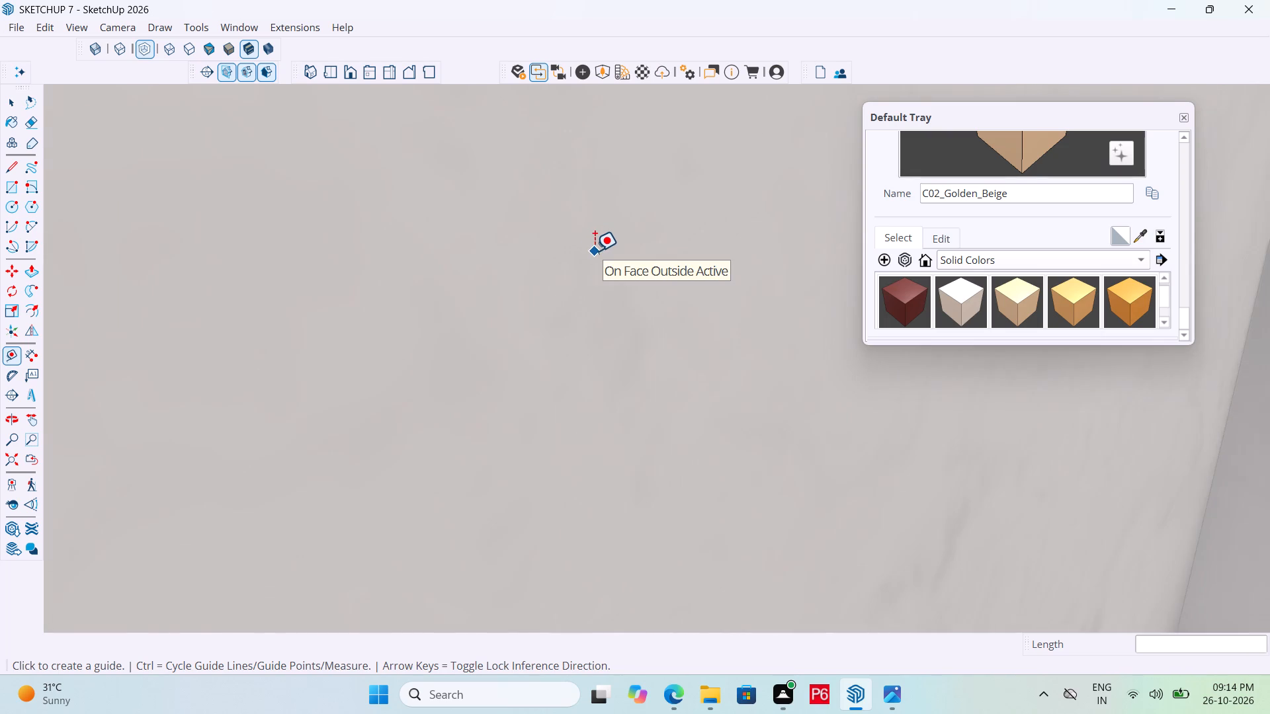
{"action": "scroll", "coordinate": [595, 251], "scroll_direction": "down", "scroll_amount": 14}
{"action": "scroll", "coordinate": [591, 245], "scroll_direction": "down", "scroll_amount": 15}
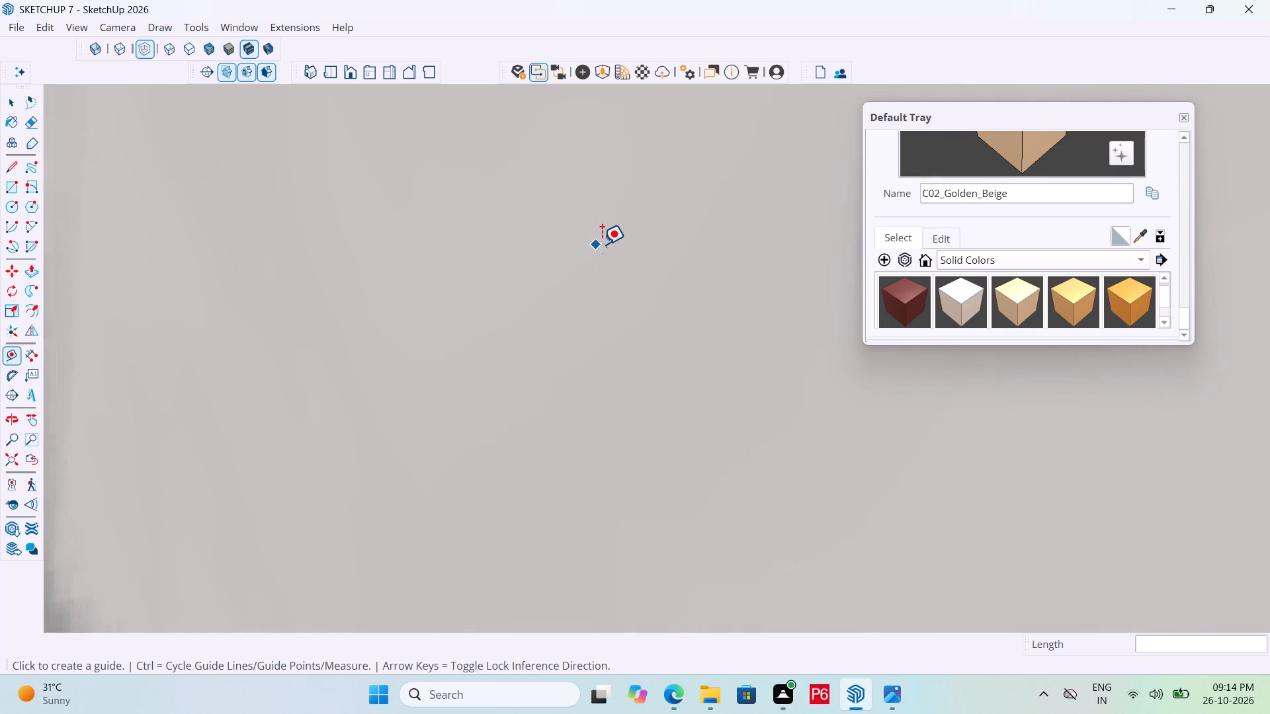
{"action": "scroll", "coordinate": [602, 245], "scroll_direction": "down", "scroll_amount": 7}
{"action": "left_click", "coordinate": [344, 69]}
{"action": "double_click", "coordinate": [335, 71]}
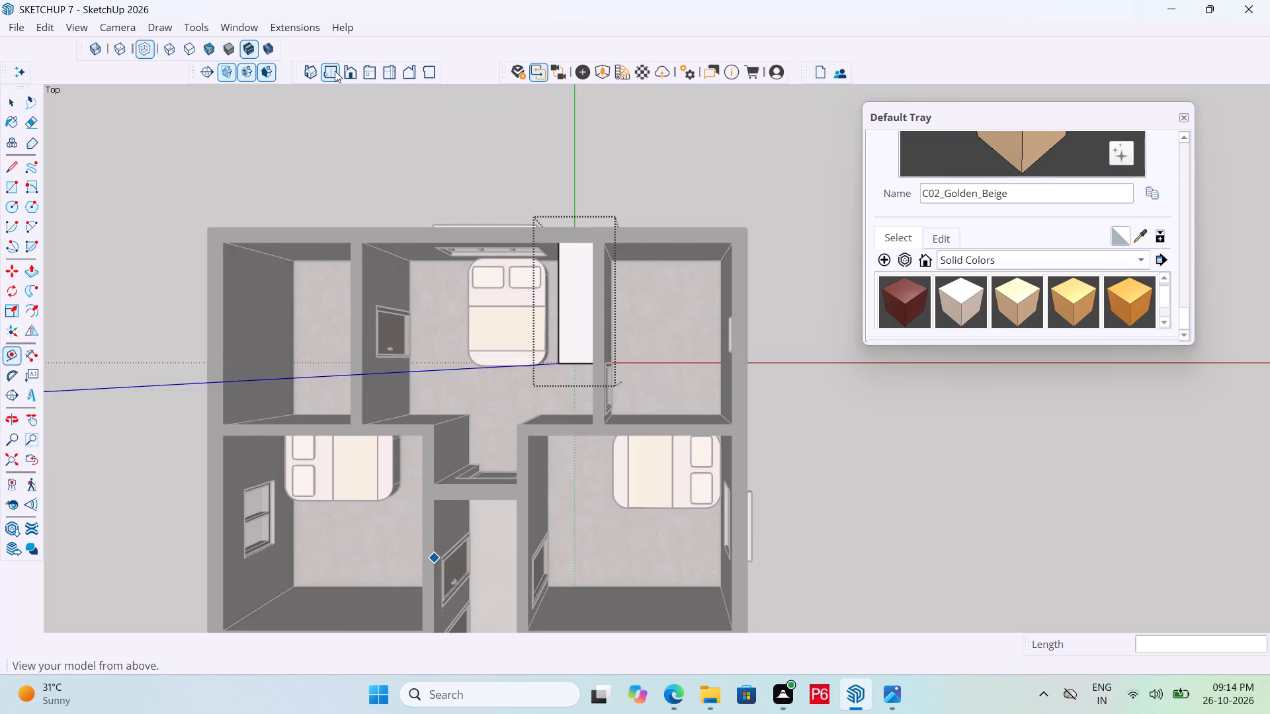
{"action": "scroll", "coordinate": [482, 206], "scroll_direction": "down", "scroll_amount": 7}
{"action": "middle_click_drag", "start_coordinate": [538, 339], "coordinate": [906, 104]}
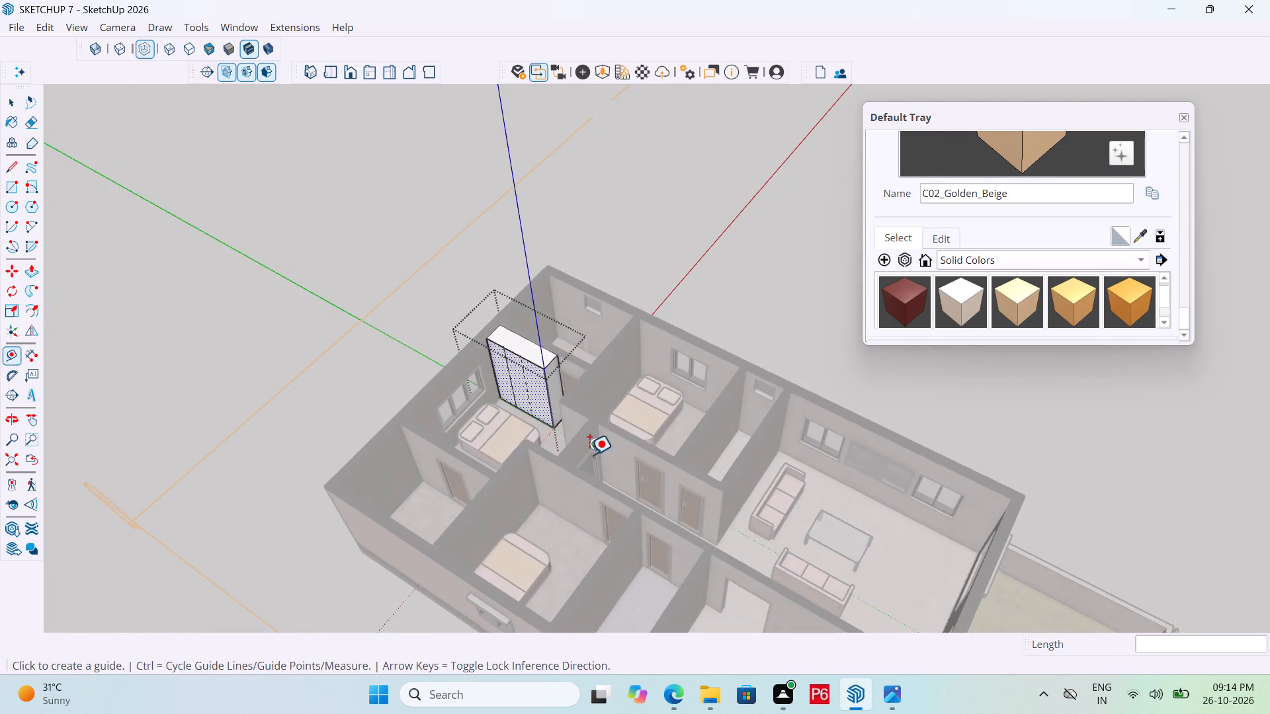
{"action": "middle_click_drag", "start_coordinate": [586, 450], "coordinate": [808, 280]}
{"action": "scroll", "coordinate": [527, 488], "scroll_direction": "up", "scroll_amount": 7}
{"action": "middle_click", "coordinate": [526, 487]}
{"action": "middle_click_drag", "start_coordinate": [577, 409], "coordinate": [426, 454]}
{"action": "scroll", "coordinate": [436, 437], "scroll_direction": "up", "scroll_amount": 6}
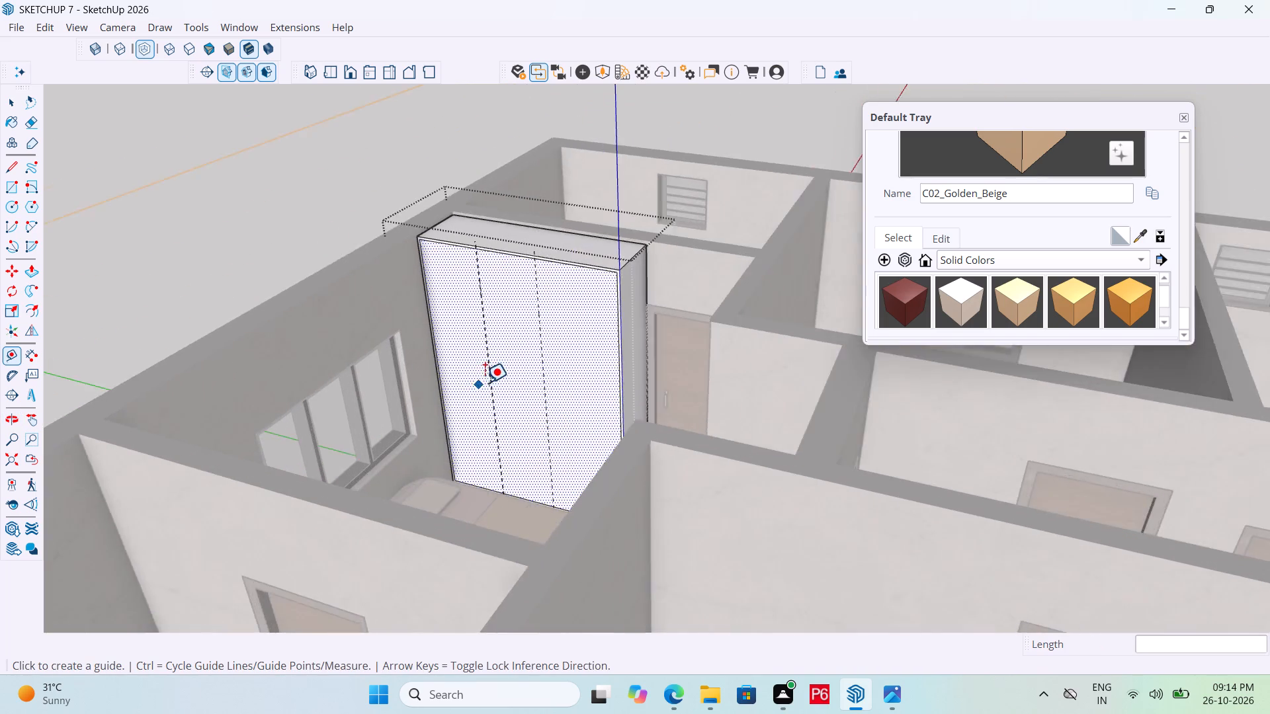
{"action": "scroll", "coordinate": [485, 383], "scroll_direction": "up", "scroll_amount": 9}
Undo the 0.2" parallel guide beside the first vertical guide on the wardrobe front.
{"action": "key", "text": "ctrl+z"}
{"action": "key", "text": "ctrl+z"}
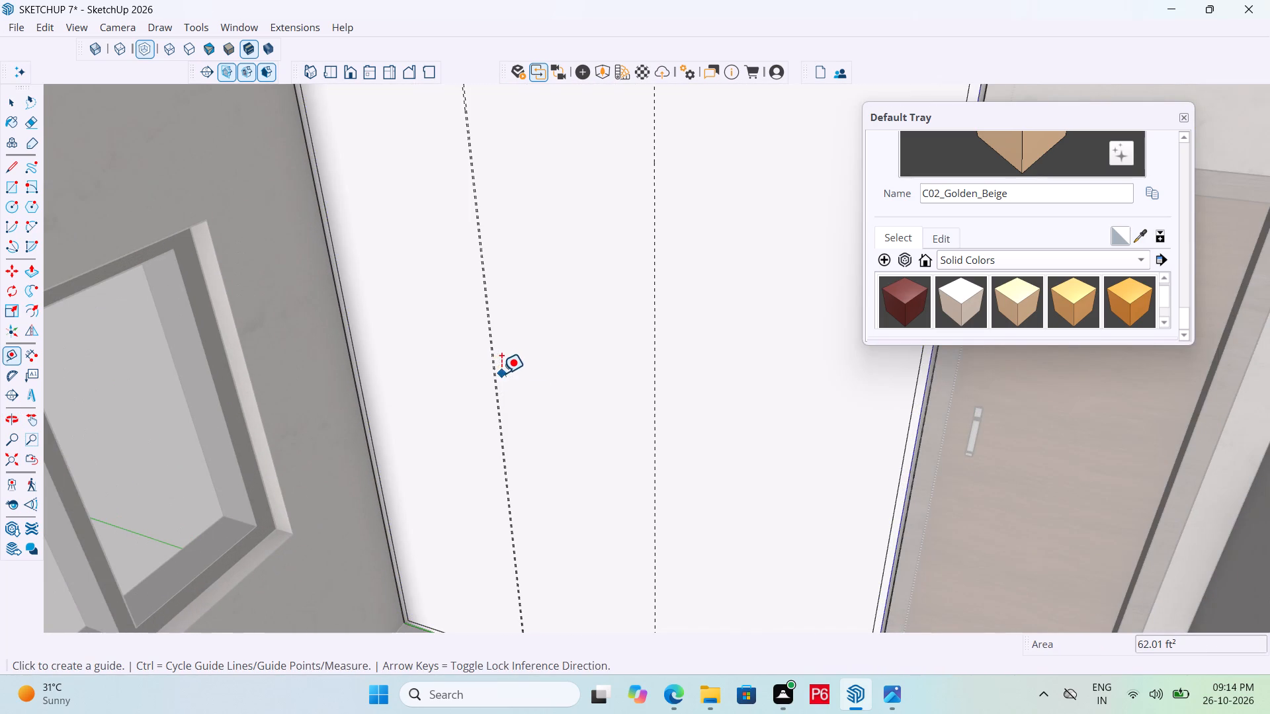
{"action": "key", "text": "ctrl+z"}
{"action": "key", "text": "ctrl+z"}
{"action": "key", "text": "ctrl+z"}
{"action": "key", "text": "ctrl+z"}
{"action": "key", "text": "ctrl+z"}
{"action": "scroll", "coordinate": [499, 309], "scroll_direction": "up", "scroll_amount": 5, "text": "ctrl"}
{"action": "key", "text": "ctrl+z"}
{"action": "scroll", "coordinate": [487, 303], "scroll_direction": "up", "scroll_amount": 5, "text": "ctrl"}
{"action": "key", "text": "ctrl+z"}
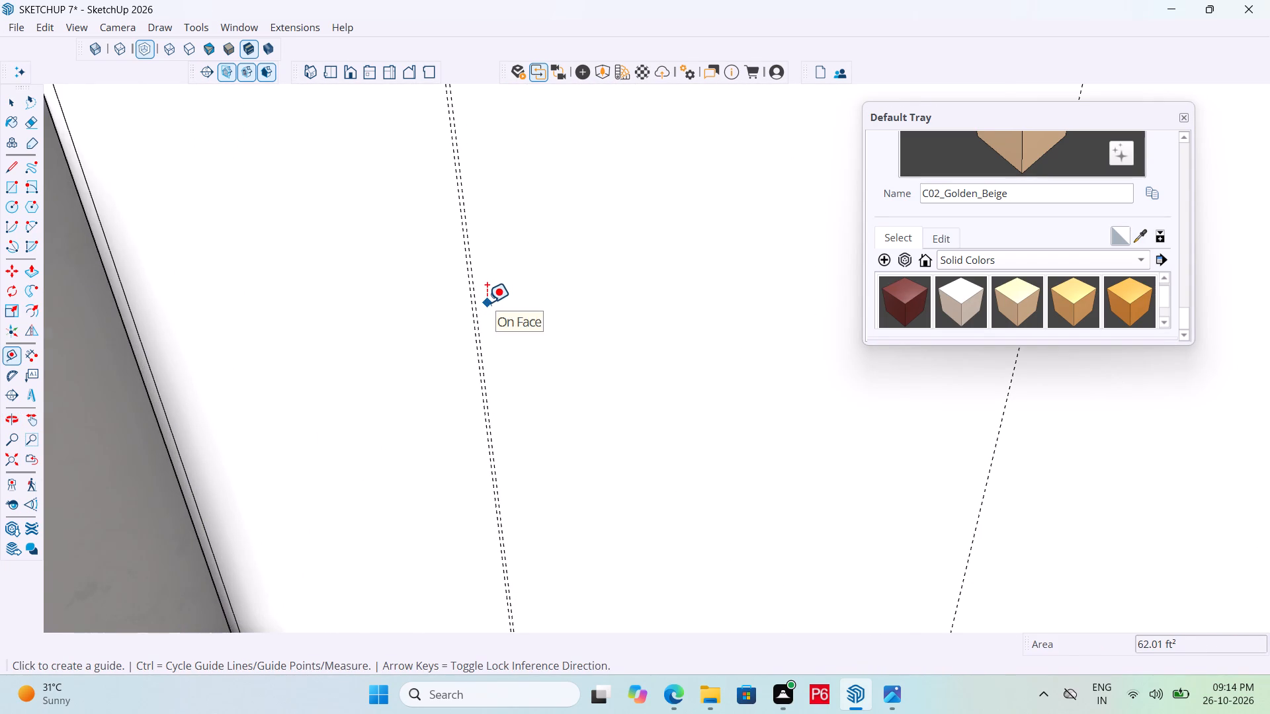
{"action": "key", "text": "ctrl+z"}
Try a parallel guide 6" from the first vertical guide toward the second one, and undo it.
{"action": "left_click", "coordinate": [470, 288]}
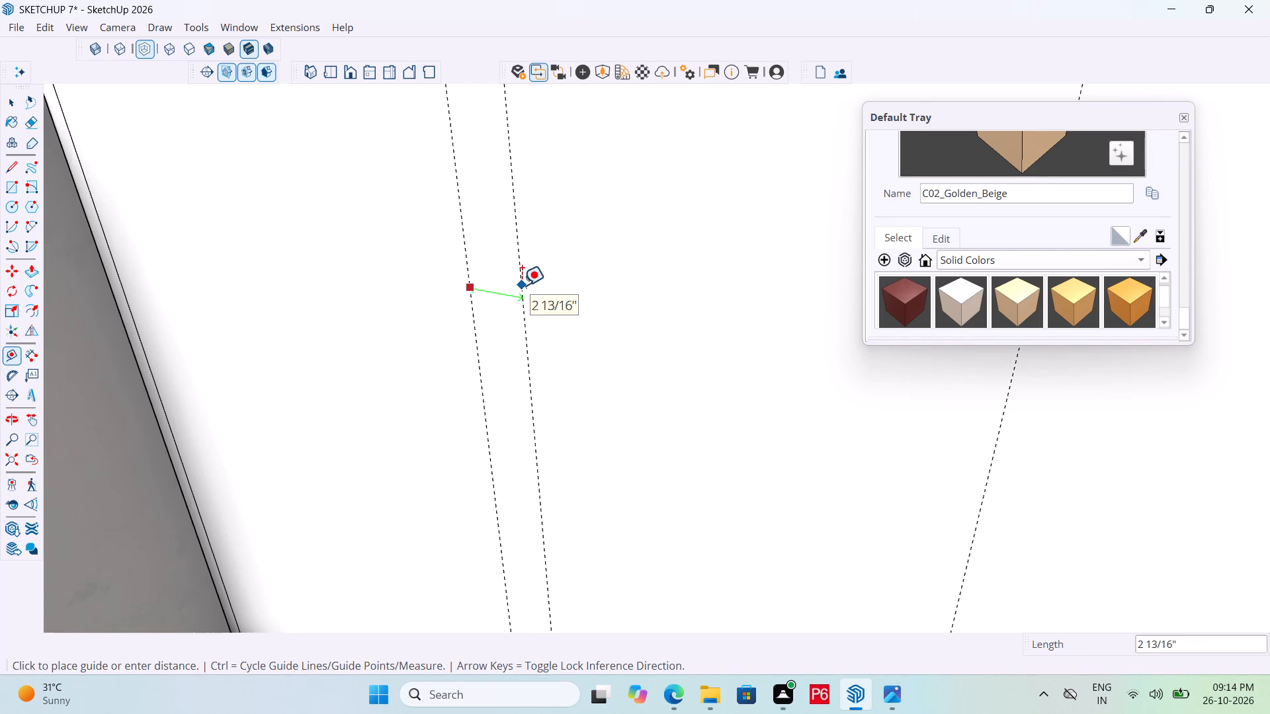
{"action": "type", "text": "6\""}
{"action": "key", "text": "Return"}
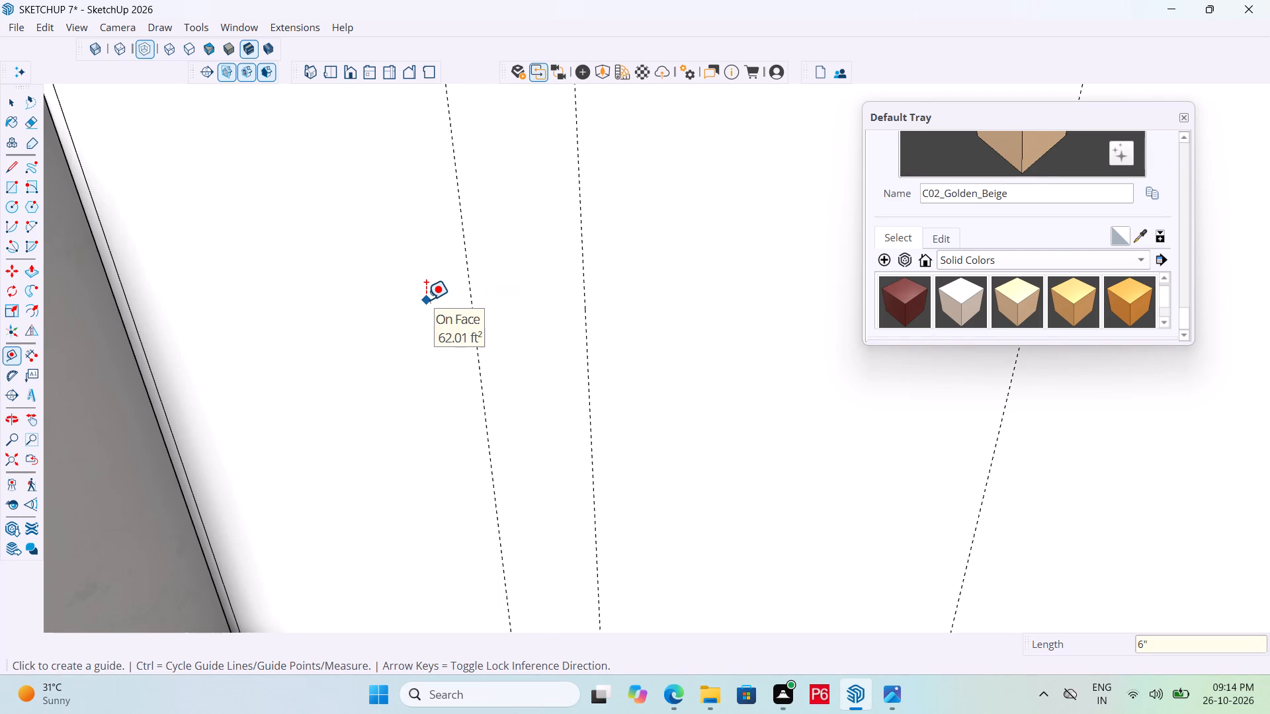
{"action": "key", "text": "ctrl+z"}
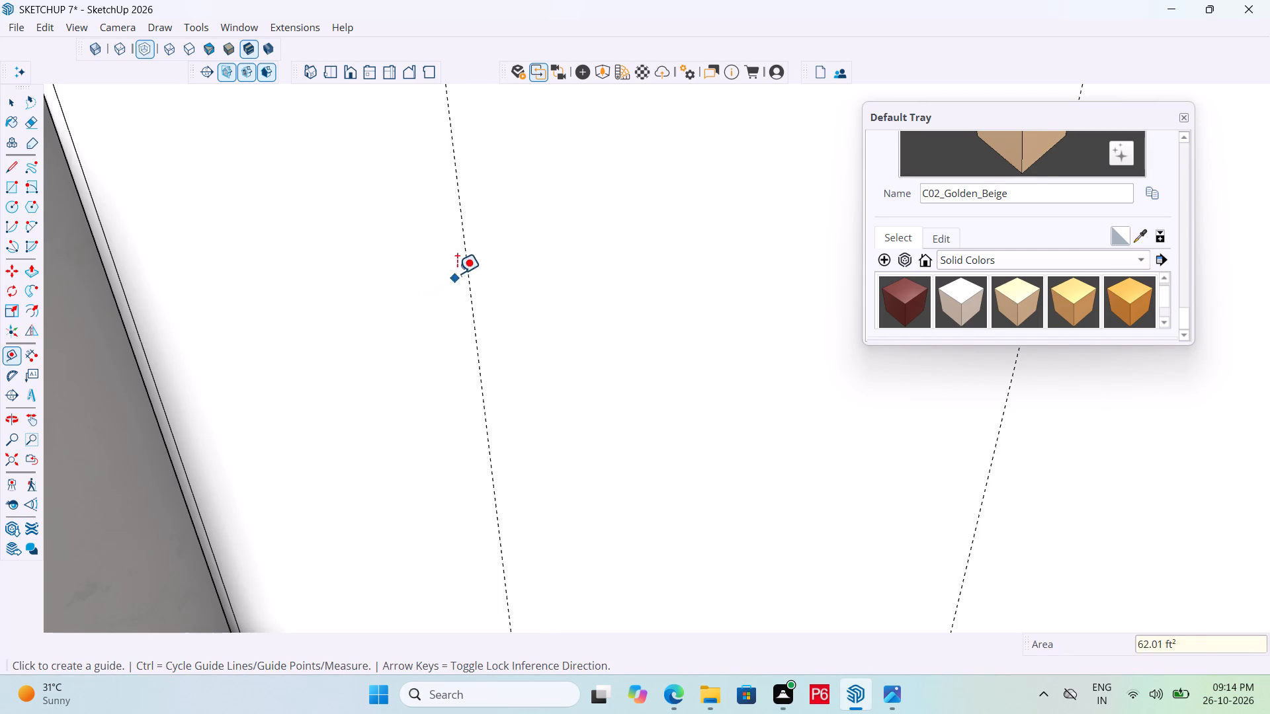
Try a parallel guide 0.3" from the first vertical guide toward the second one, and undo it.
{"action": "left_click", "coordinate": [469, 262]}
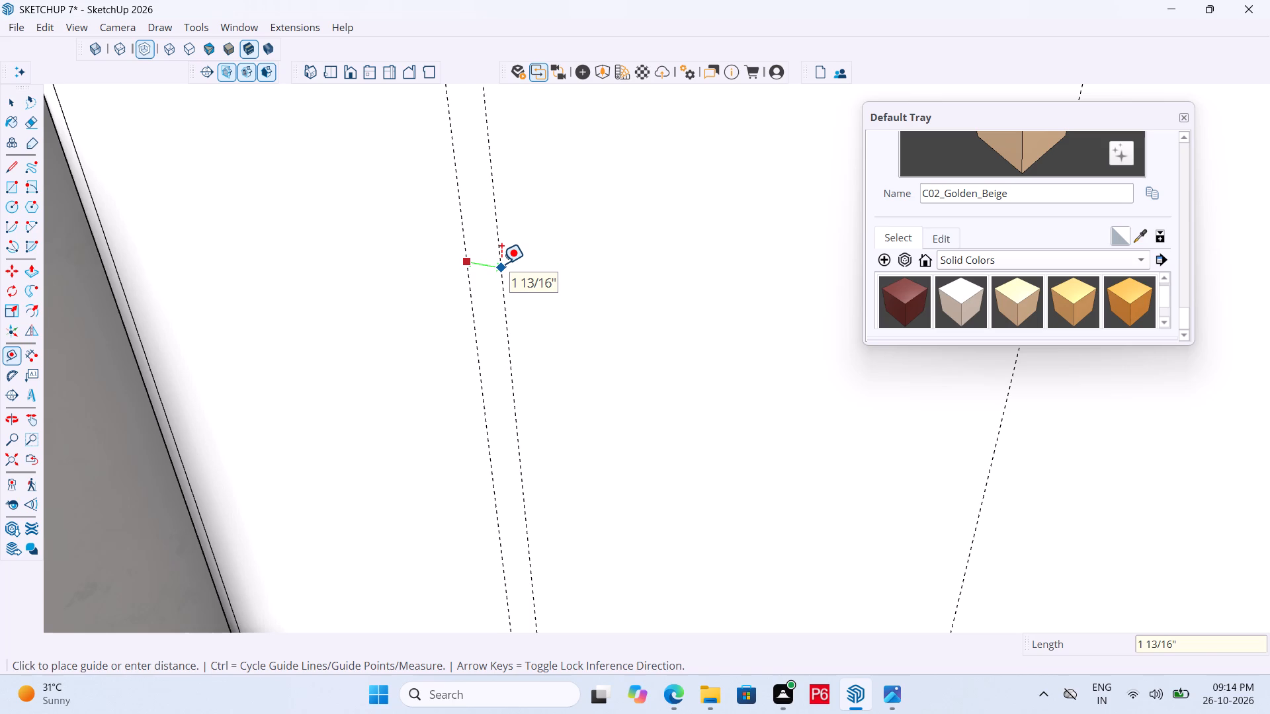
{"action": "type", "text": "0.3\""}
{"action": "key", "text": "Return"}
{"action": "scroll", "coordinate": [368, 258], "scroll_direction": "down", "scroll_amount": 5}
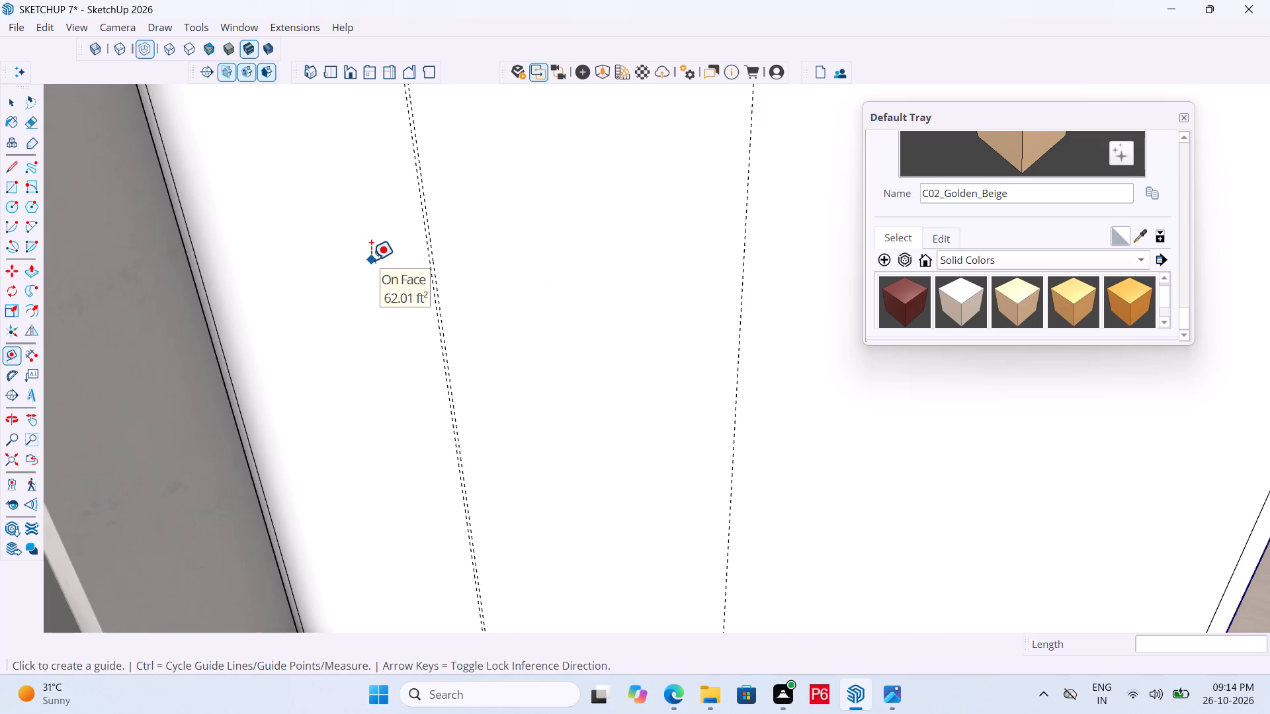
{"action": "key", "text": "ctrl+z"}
Add a parallel guide 0.6" from each of the two vertical guides, on the side toward the bedroom door.
{"action": "left_click", "coordinate": [427, 262]}
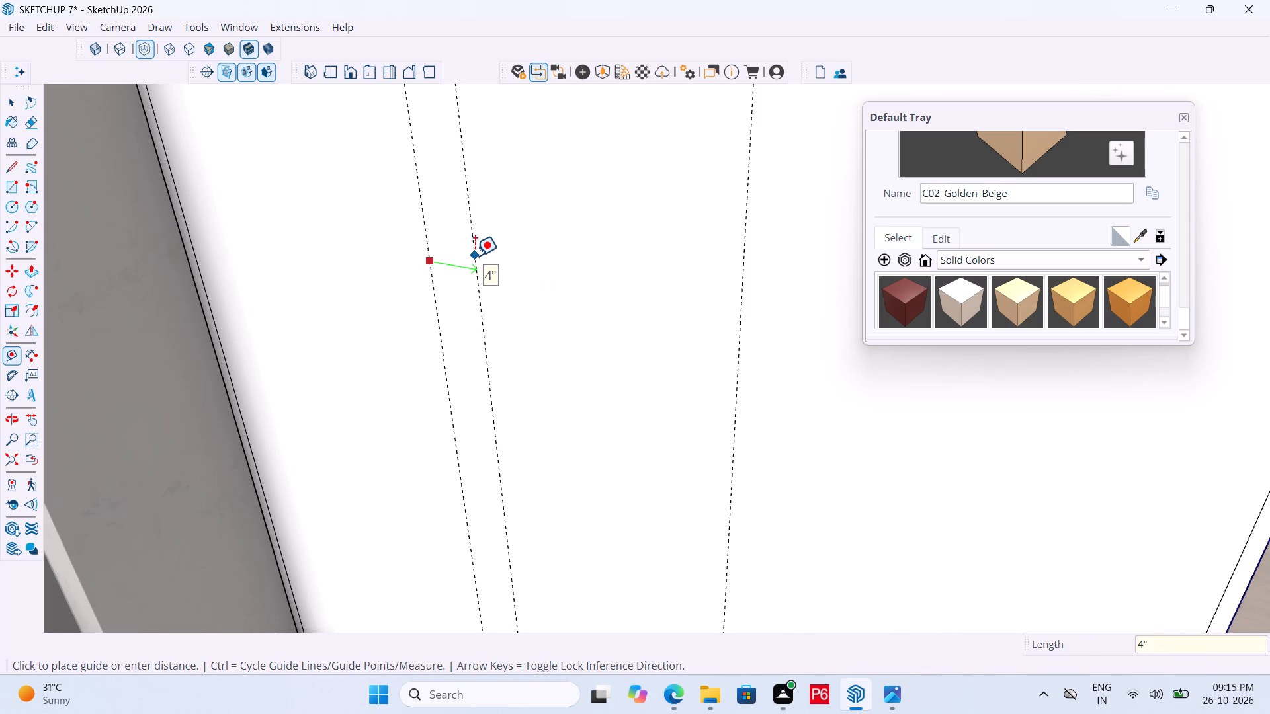
{"action": "type", "text": "0.6\""}
{"action": "key", "text": "Return"}
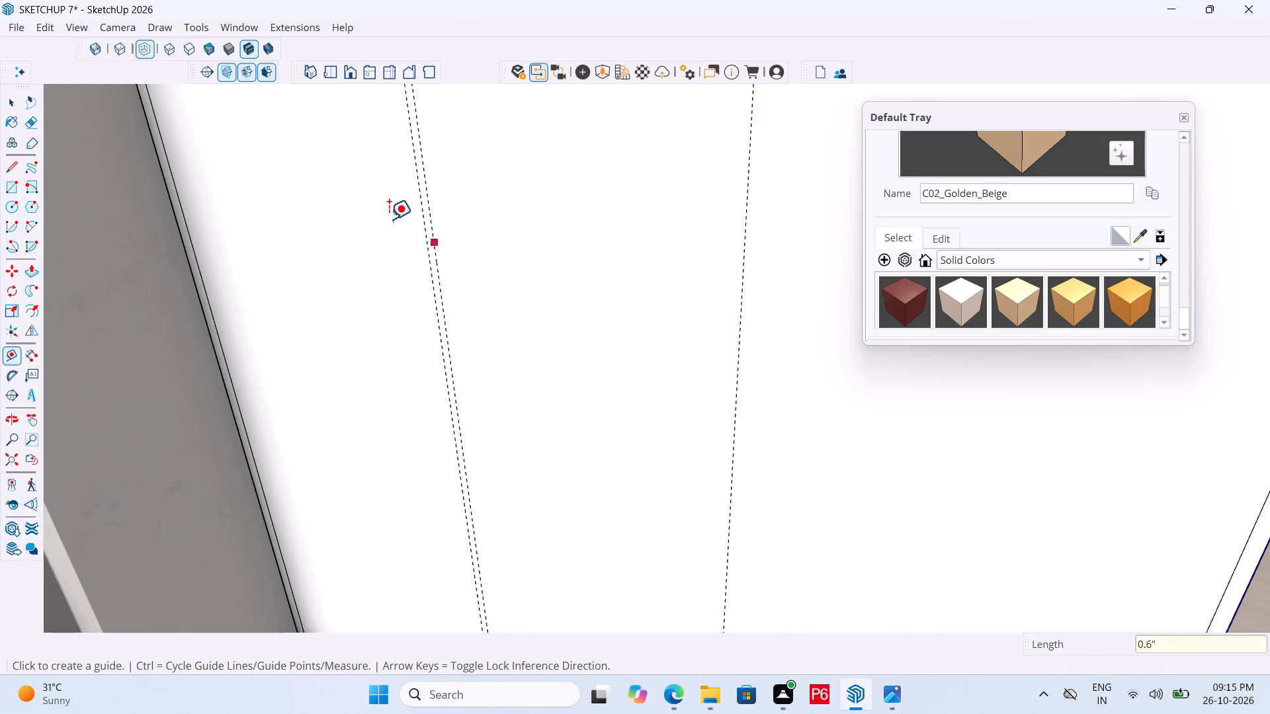
{"action": "scroll", "coordinate": [380, 216], "scroll_direction": "down", "scroll_amount": 5}
{"action": "left_click", "coordinate": [596, 271]}
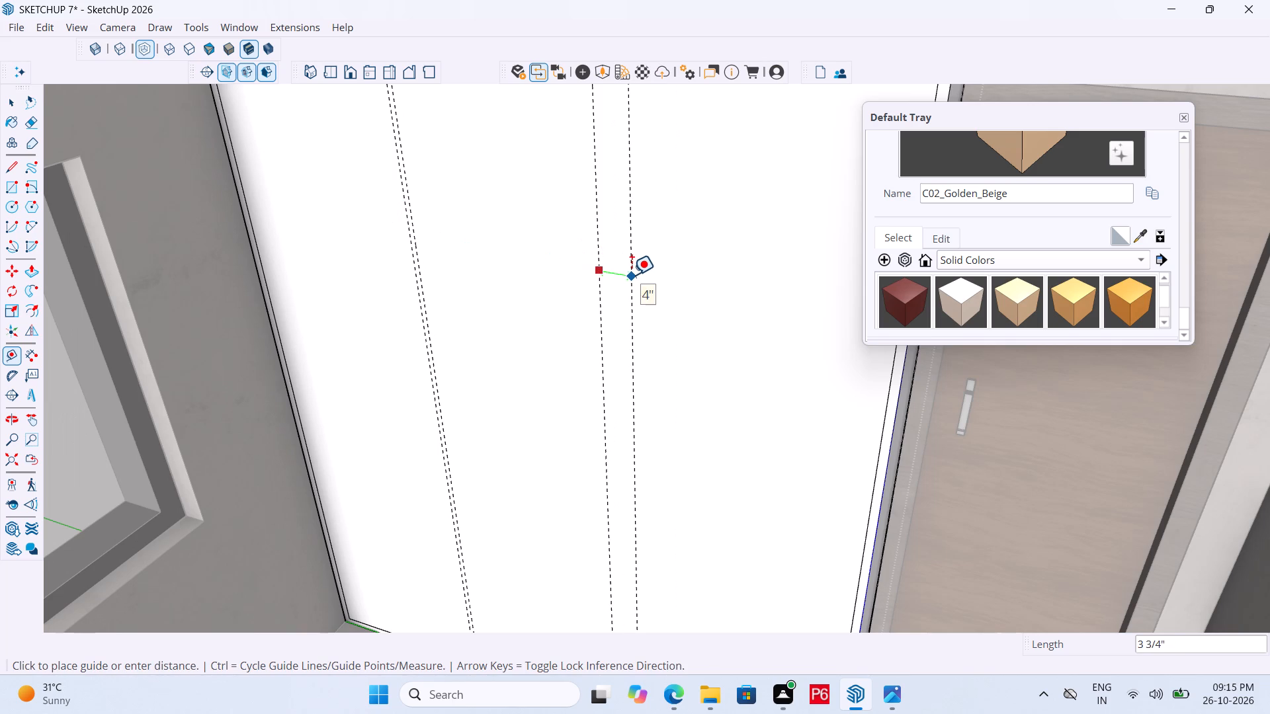
{"action": "type", "text": "0.6"}
{"action": "key", "text": "shift+quotedbl"}
{"action": "key", "text": "Return"}
{"action": "scroll", "coordinate": [560, 251], "scroll_direction": "down", "scroll_amount": 6}
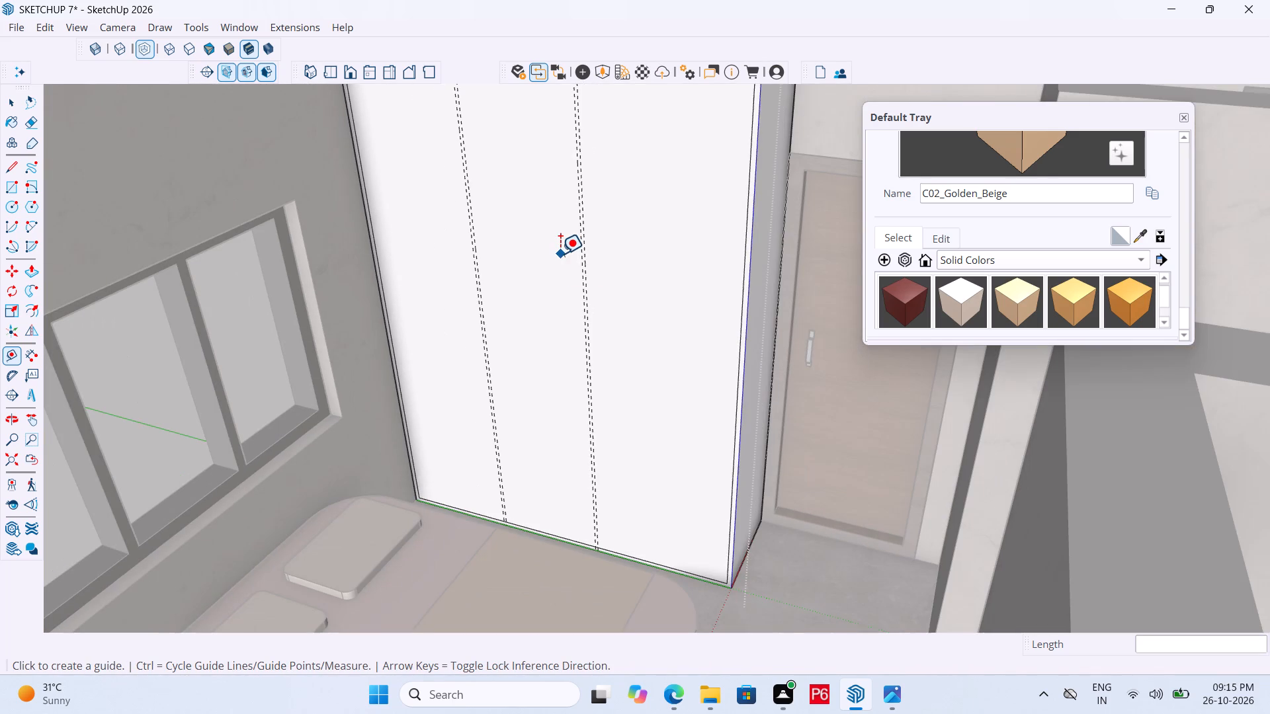
Place a horizontal guide 3' above the frame's inner bottom edge and a parallel guide 0.6" below it.
{"action": "scroll", "coordinate": [663, 569], "scroll_direction": "up", "scroll_amount": 6}
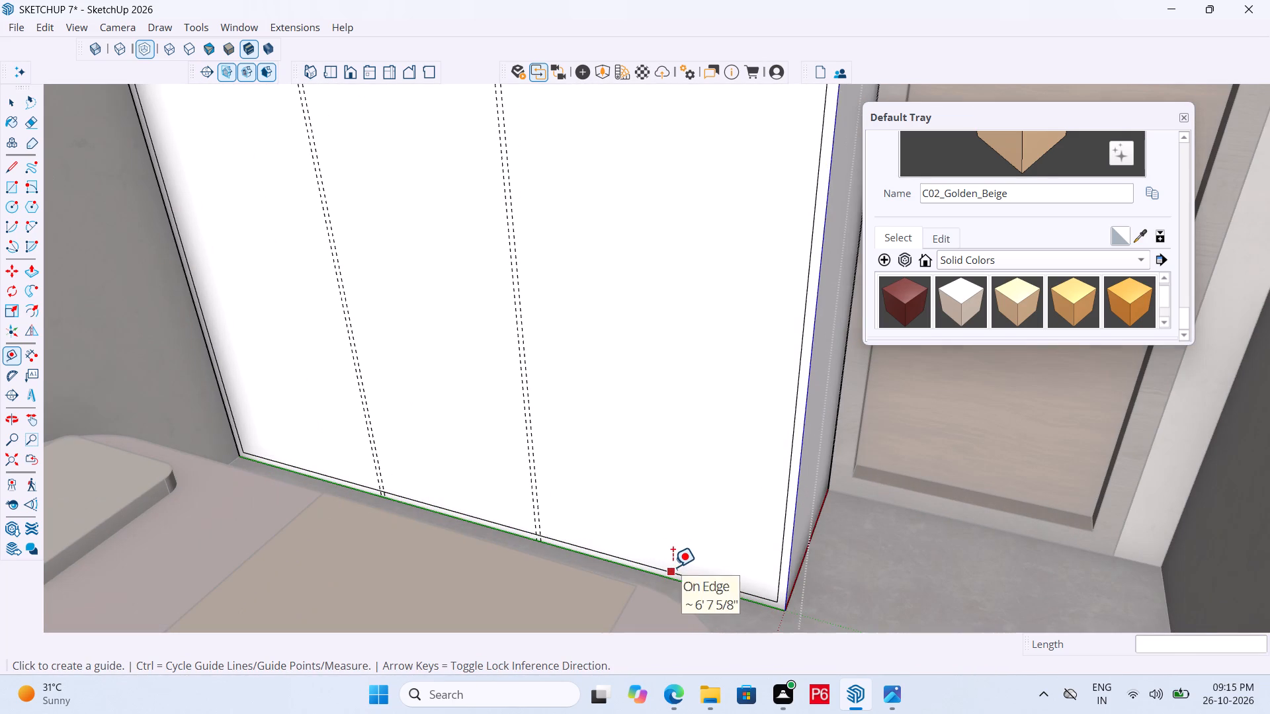
{"action": "left_click", "coordinate": [673, 567]}
{"action": "scroll", "coordinate": [675, 247], "scroll_direction": "down", "scroll_amount": 5}
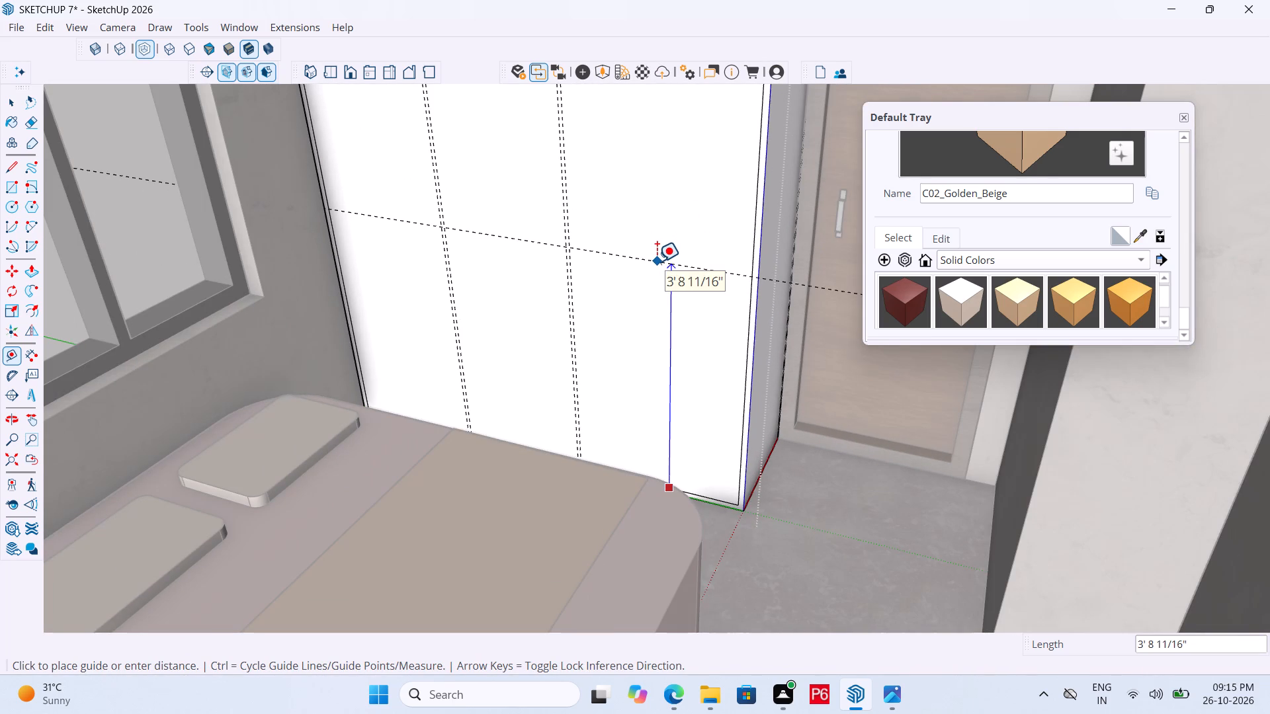
{"action": "key", "text": "2"}
{"action": "key", "text": "BackSpace"}
{"action": "type", "text": "3'"}
{"action": "key", "text": "Return"}
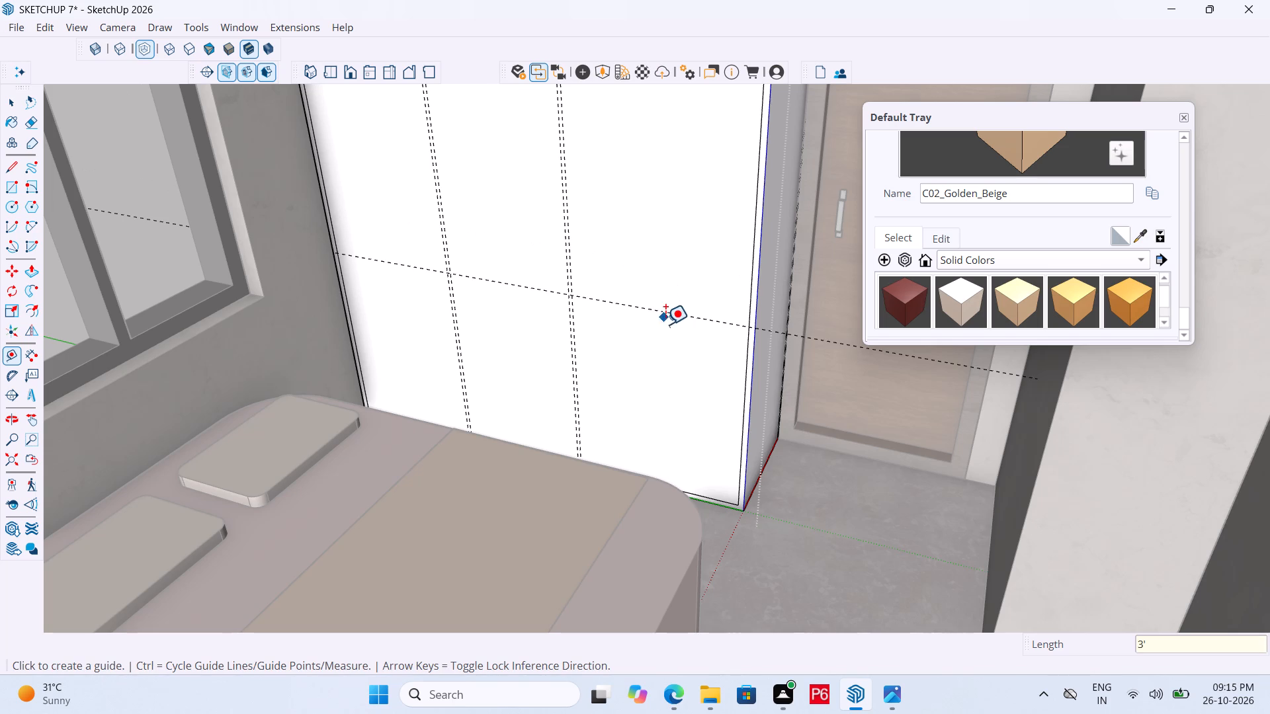
{"action": "left_click", "coordinate": [669, 313]}
{"action": "scroll", "coordinate": [669, 335], "scroll_direction": "up", "scroll_amount": 5}
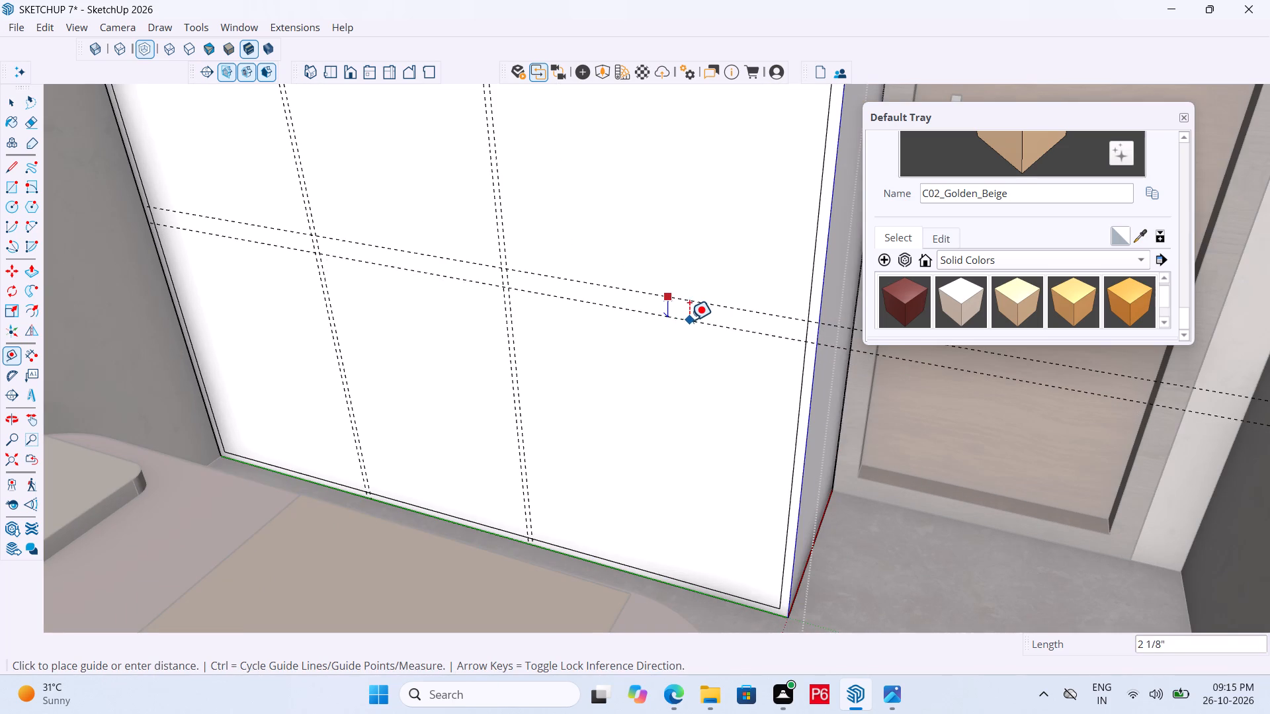
{"action": "type", "text": "0.6\""}
{"action": "key", "text": "Return"}
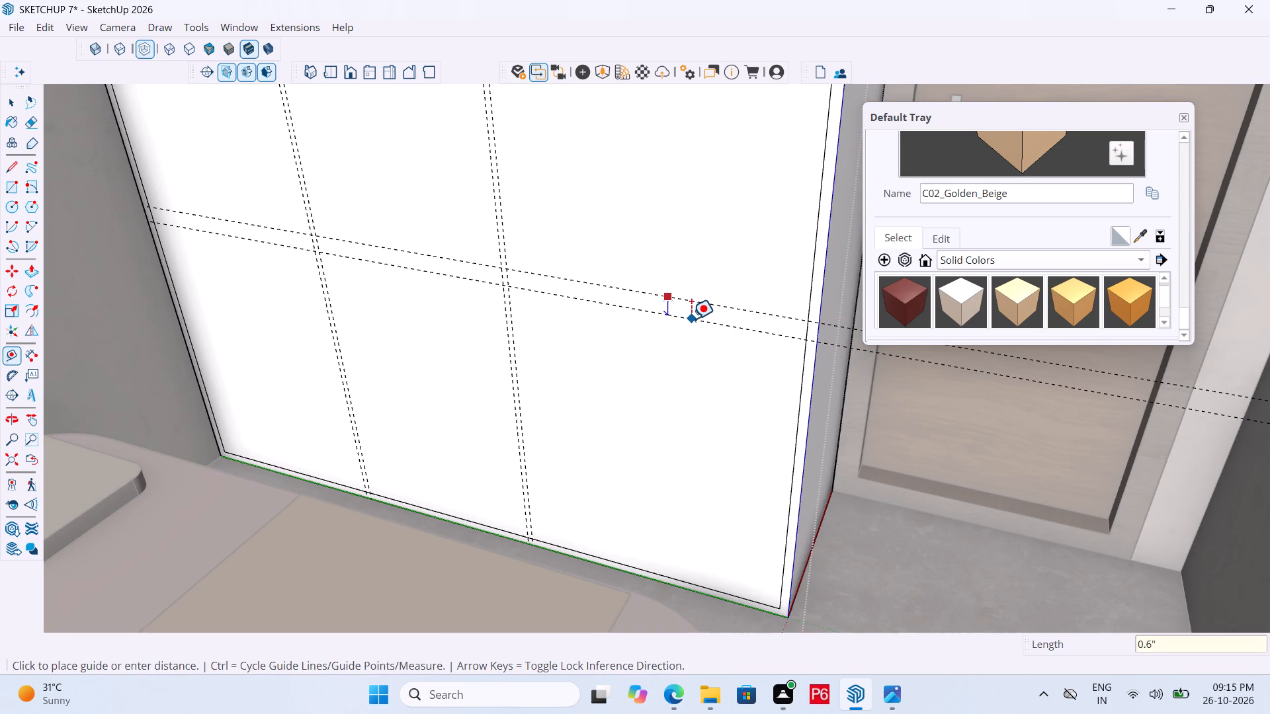
Place a horizontal guide 1'6" below the frame's inner top edge and a parallel guide 0.6" below it.
{"action": "scroll", "coordinate": [695, 387], "scroll_direction": "down", "scroll_amount": 5}
{"action": "scroll", "coordinate": [629, 425], "scroll_direction": "down", "scroll_amount": 4}
{"action": "middle_click_drag", "start_coordinate": [629, 425], "coordinate": [626, 433]}
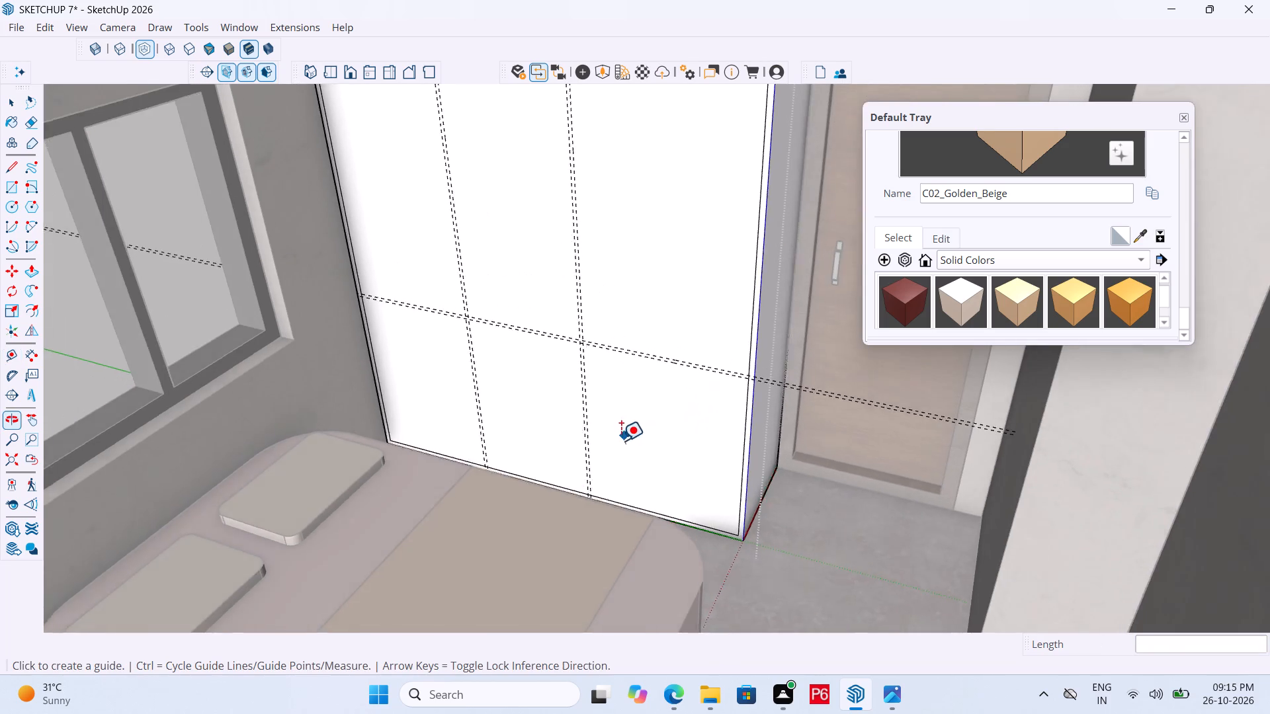
{"action": "scroll", "coordinate": [621, 441], "scroll_direction": "down", "scroll_amount": 2}
{"action": "middle_click_drag", "start_coordinate": [575, 297], "coordinate": [571, 319]}
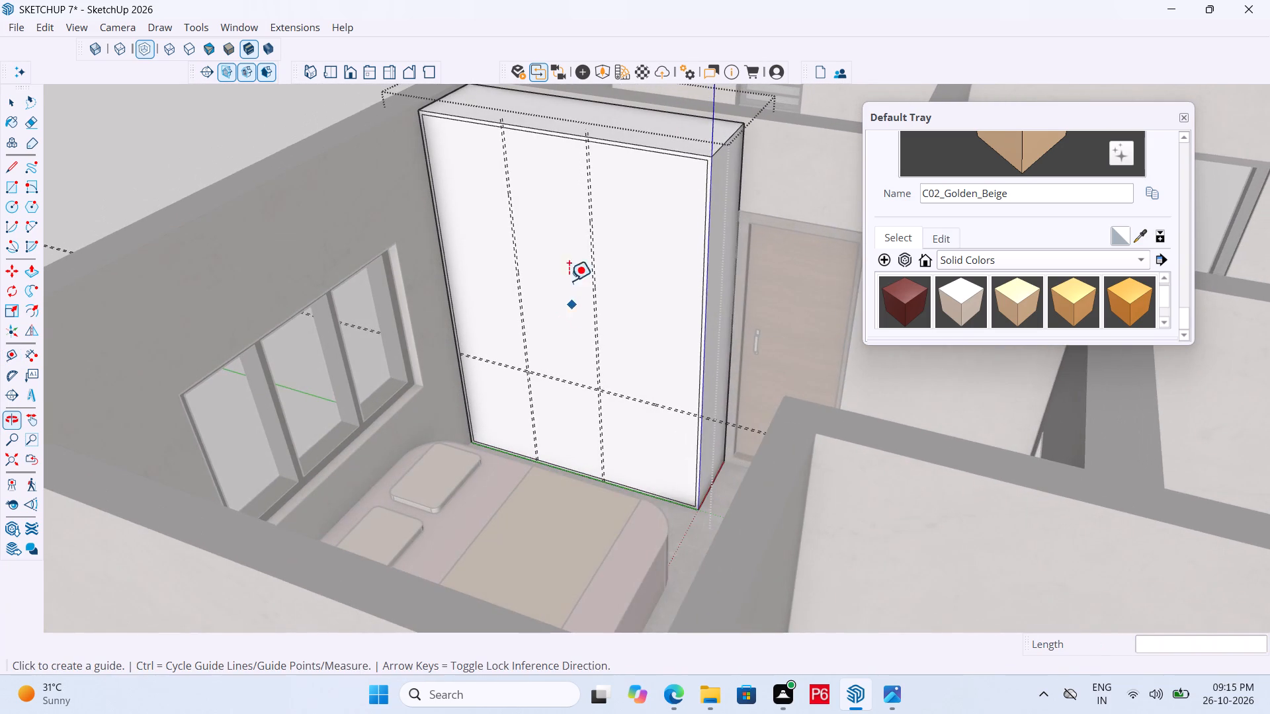
{"action": "scroll", "coordinate": [528, 138], "scroll_direction": "up", "scroll_amount": 5}
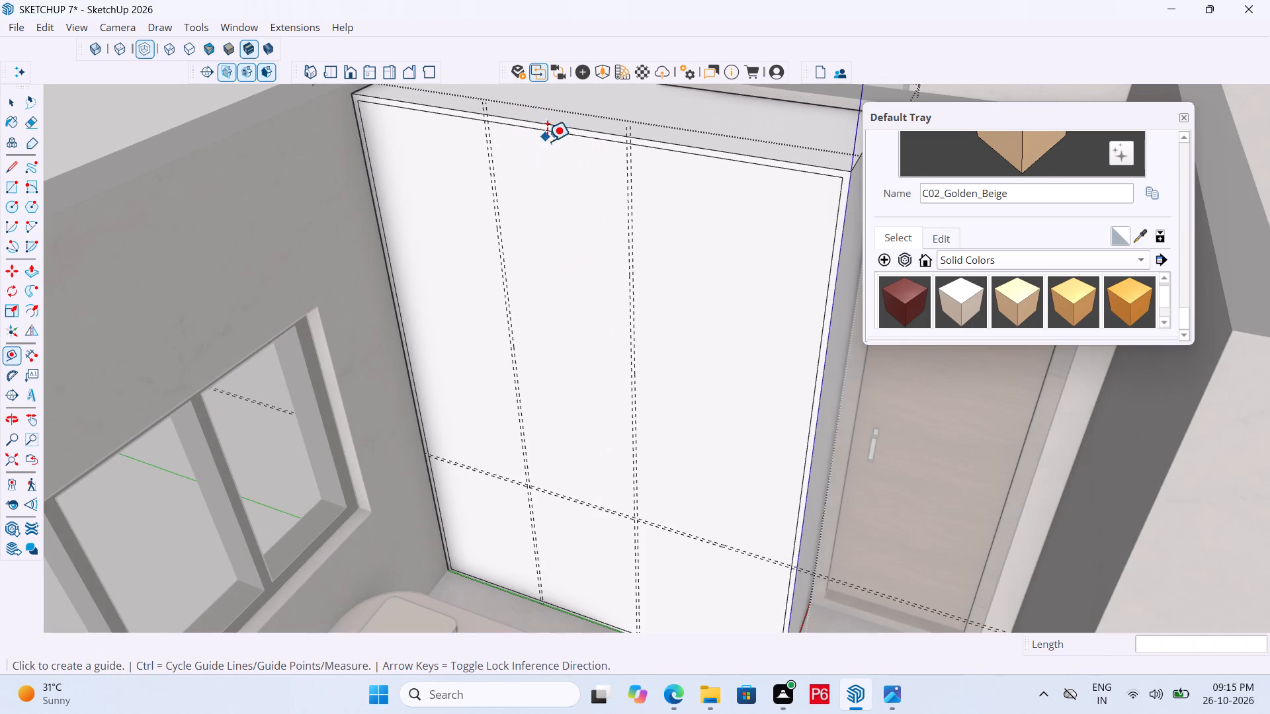
{"action": "scroll", "coordinate": [479, 309], "scroll_direction": "down", "scroll_amount": 4}
{"action": "scroll", "coordinate": [534, 262], "scroll_direction": "up", "scroll_amount": 3}
{"action": "left_click", "coordinate": [550, 180]}
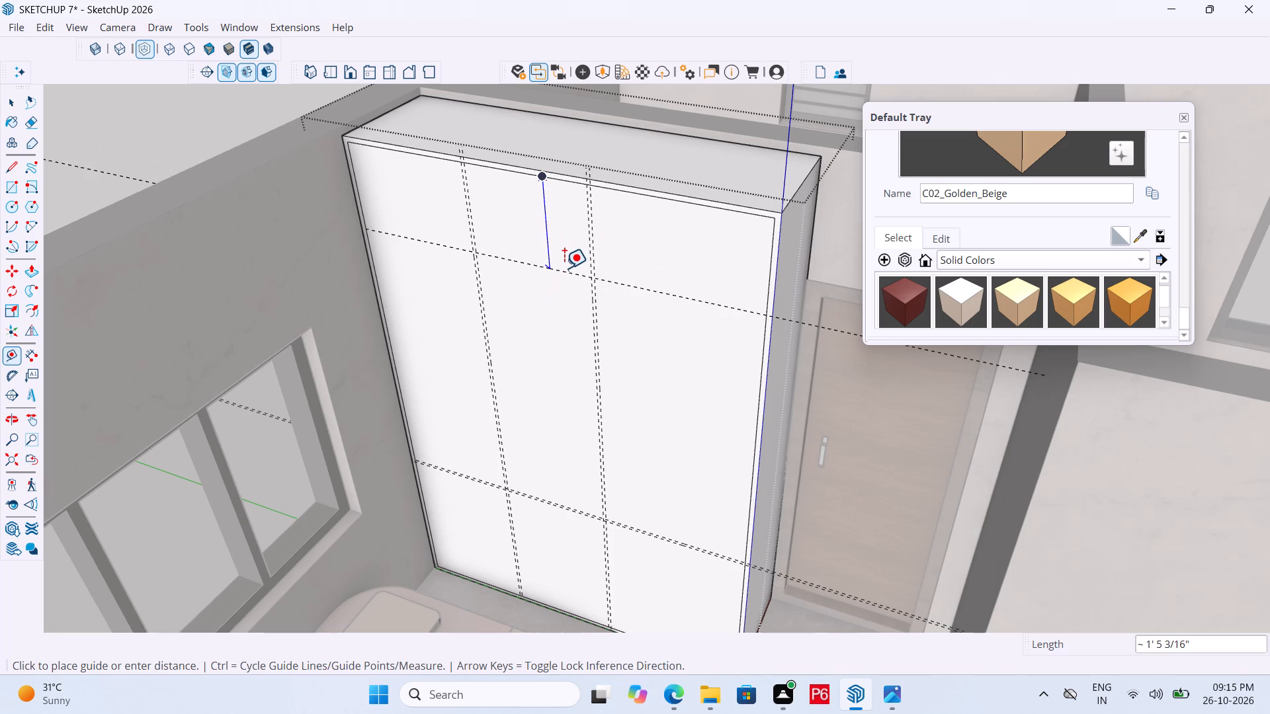
{"action": "type", "text": "1'"}
{"action": "key", "text": "6"}
{"action": "key", "text": "shift+quotedbl"}
{"action": "key", "text": "Return"}
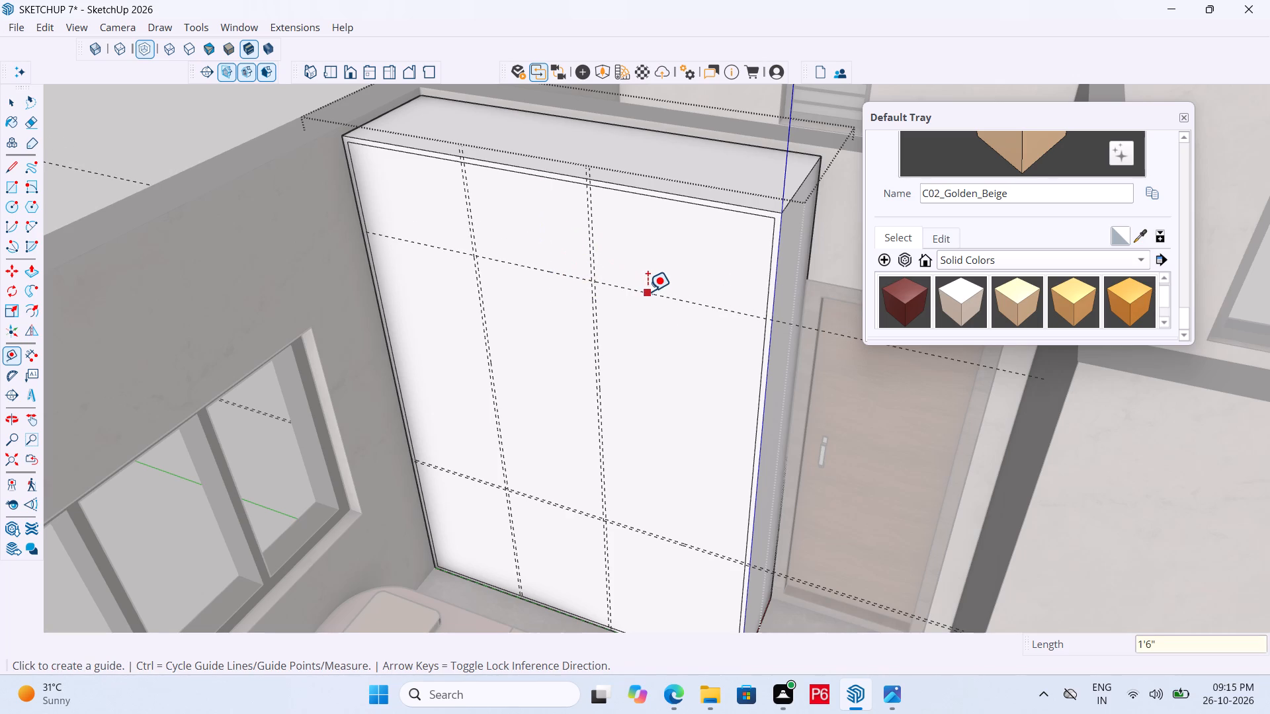
{"action": "left_click", "coordinate": [648, 290]}
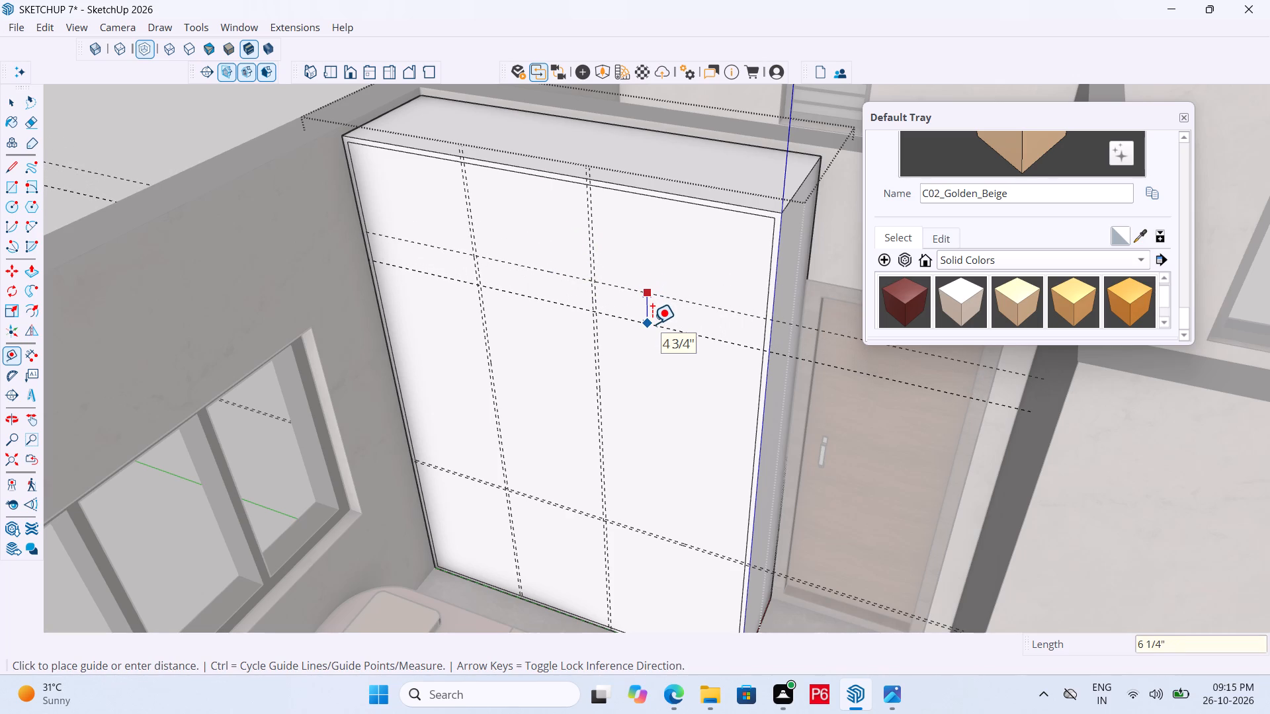
{"action": "type", "text": "0.6\""}
{"action": "key", "text": "Return"}
Save the model with the paired vertical and horizontal guides.
{"action": "key", "text": "ctrl+s"}
{"action": "key", "text": "ctrl+s"}
{"action": "key", "text": "ctrl+s"}
{"action": "key", "text": "ctrl+s"}
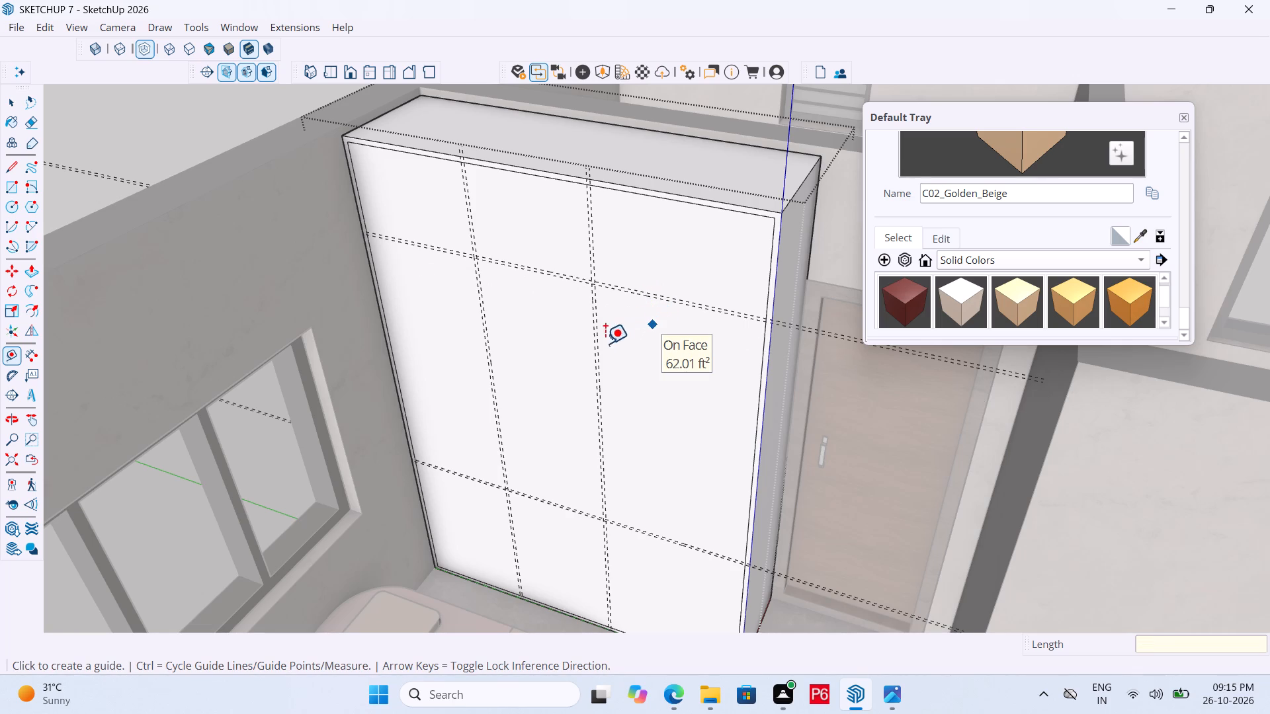
Examine the guide grid across the wardrobe front from several angles.
{"action": "scroll", "coordinate": [640, 344], "scroll_direction": "down", "scroll_amount": 3}
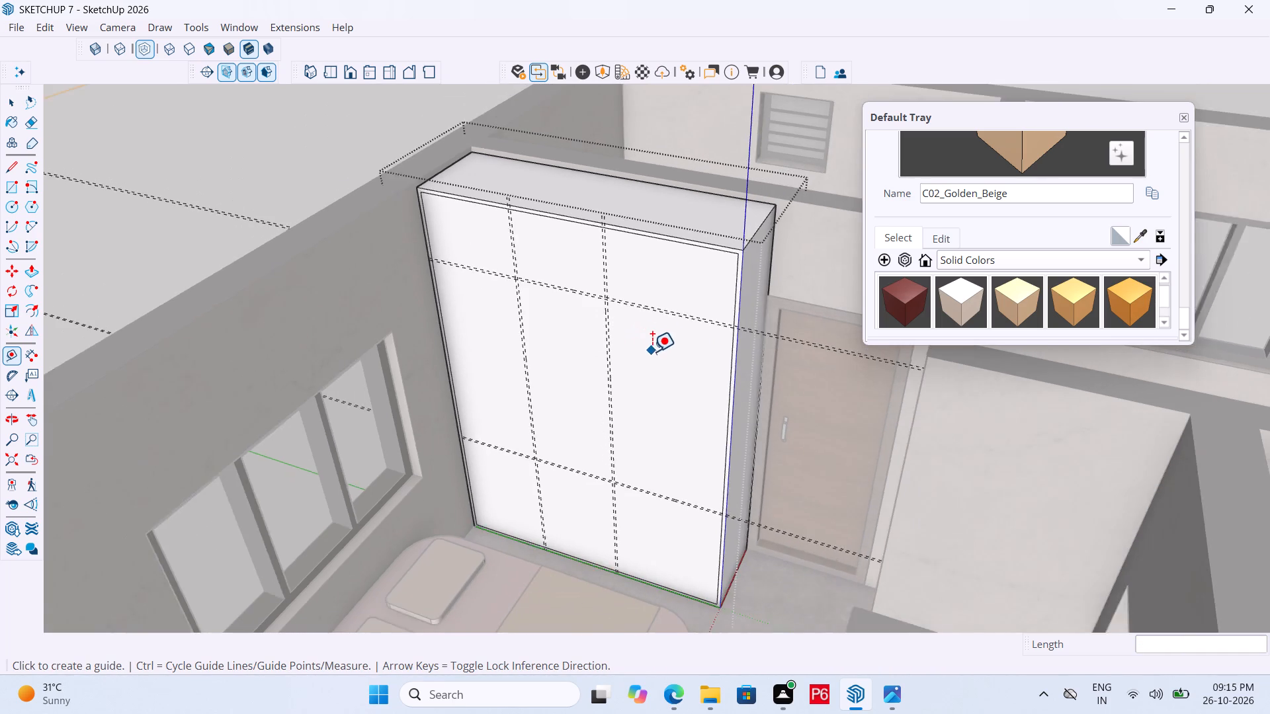
{"action": "scroll", "coordinate": [652, 352], "scroll_direction": "down", "scroll_amount": 1}
{"action": "scroll", "coordinate": [598, 381], "scroll_direction": "up", "scroll_amount": 4}
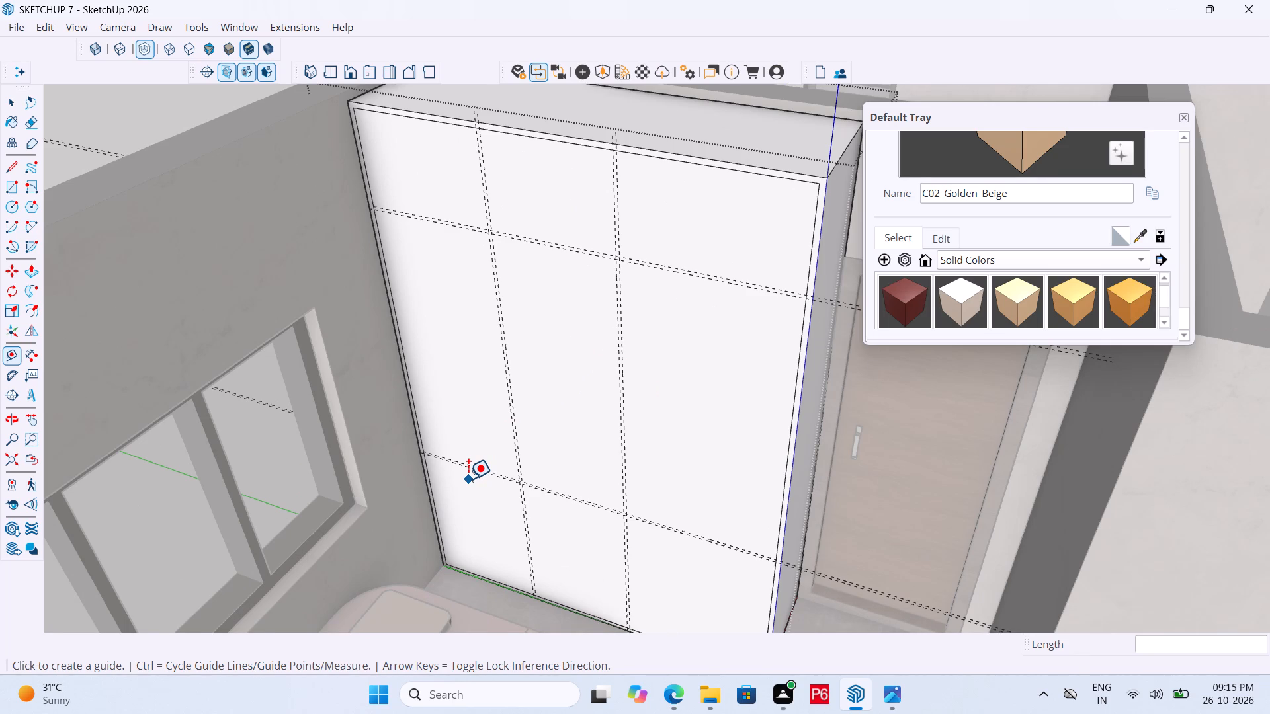
{"action": "scroll", "coordinate": [527, 441], "scroll_direction": "down", "scroll_amount": 5}
{"action": "middle_click_drag", "start_coordinate": [530, 444], "coordinate": [642, 434]}
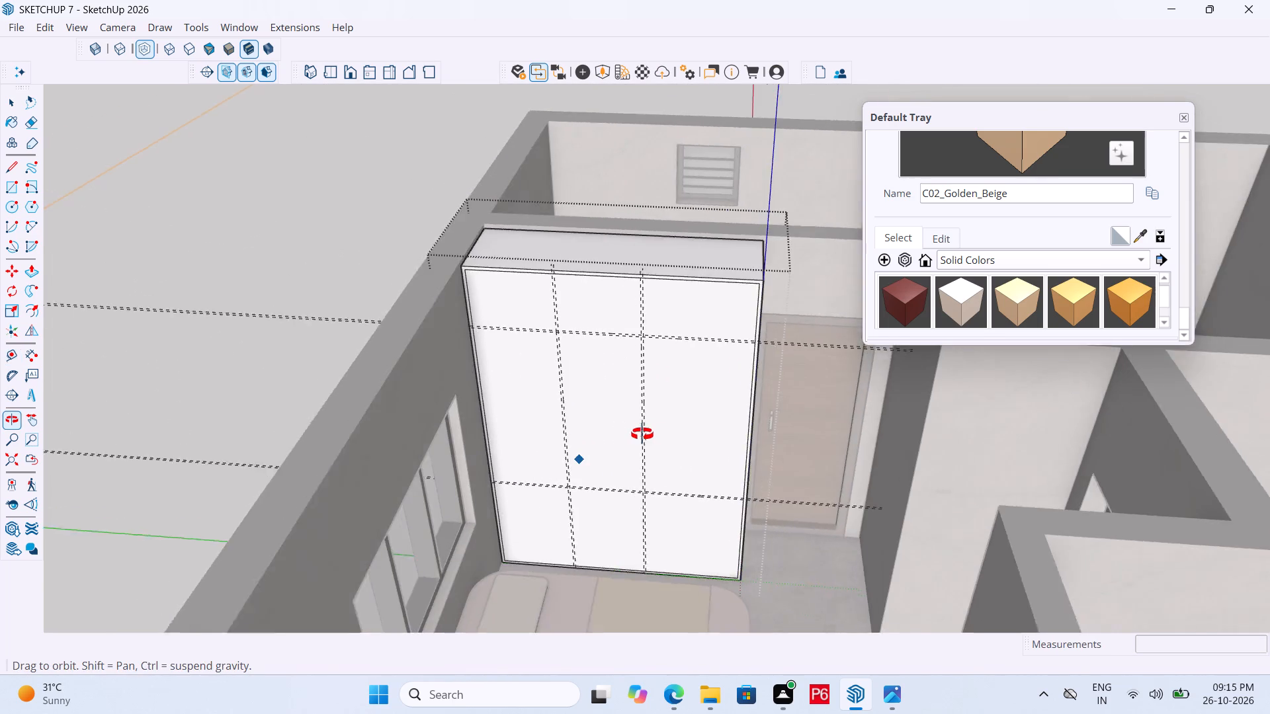
{"action": "middle_click_drag", "start_coordinate": [642, 434], "coordinate": [624, 434]}
{"action": "scroll", "coordinate": [560, 395], "scroll_direction": "up", "scroll_amount": 3}
{"action": "middle_click_drag", "start_coordinate": [554, 418], "coordinate": [480, 424]}
{"action": "scroll", "coordinate": [522, 422], "scroll_direction": "up", "scroll_amount": 1}
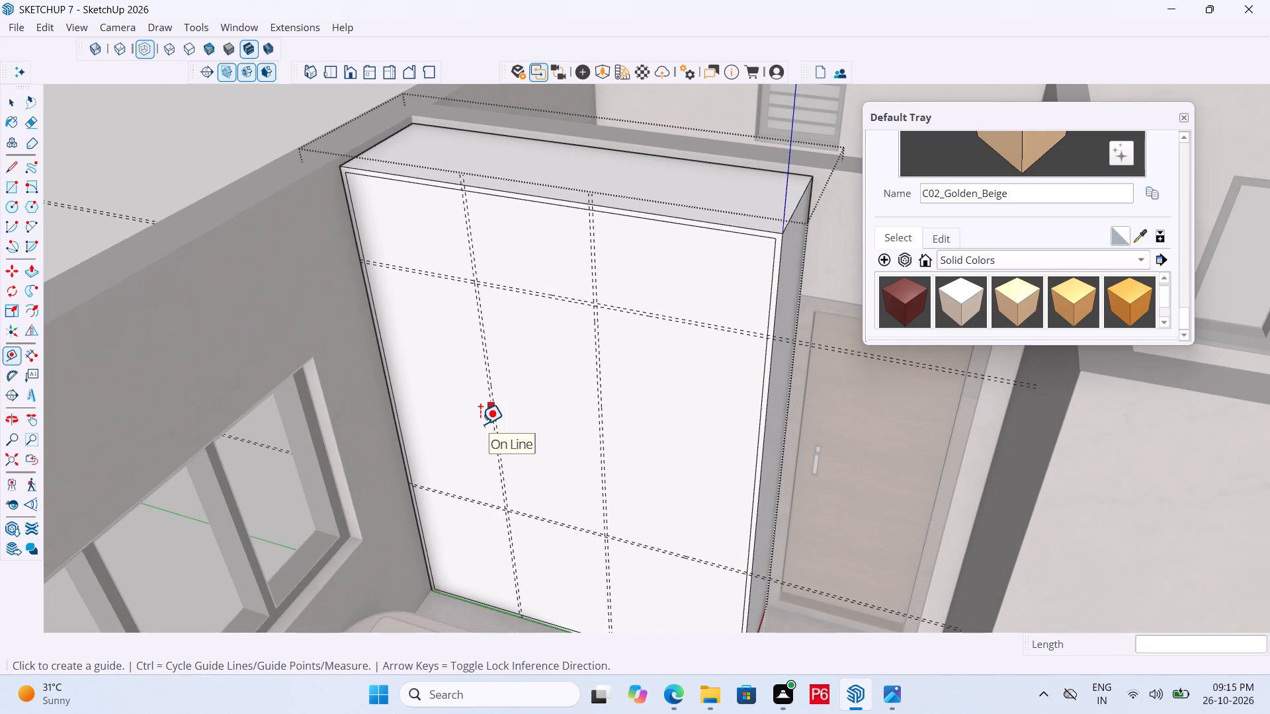
Save the model again.
{"action": "key", "text": "ctrl+s"}
{"action": "key", "text": "ctrl+s"}
{"action": "key", "text": "ctrl+s"}
{"action": "key", "text": "ctrl+s"}
{"action": "key", "text": "ctrl+s"}
{"action": "key", "text": "ctrl+s"}
{"action": "key", "text": "ctrl+s"}
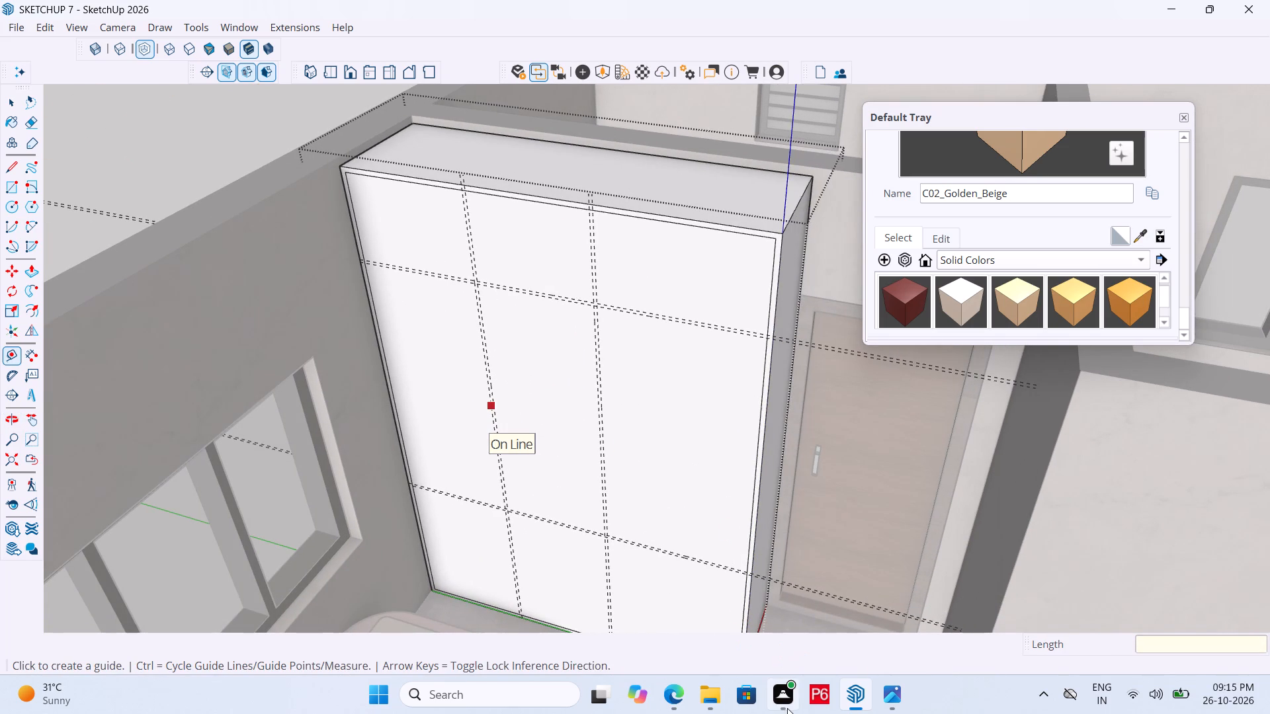
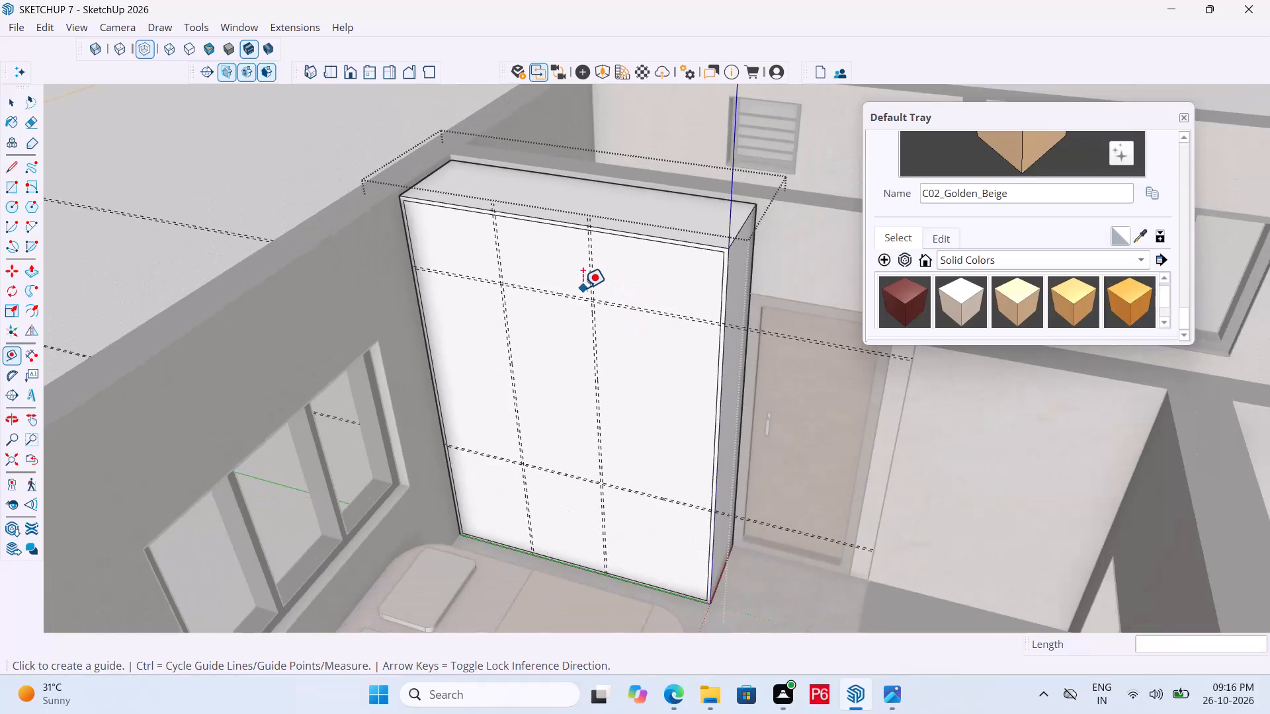
Draw a 2' by 1'6" rectangle for the top-row panel nearest the window, from the frame's inner corner to the guide intersection.
{"action": "scroll", "coordinate": [454, 224], "scroll_direction": "up", "scroll_amount": 4}
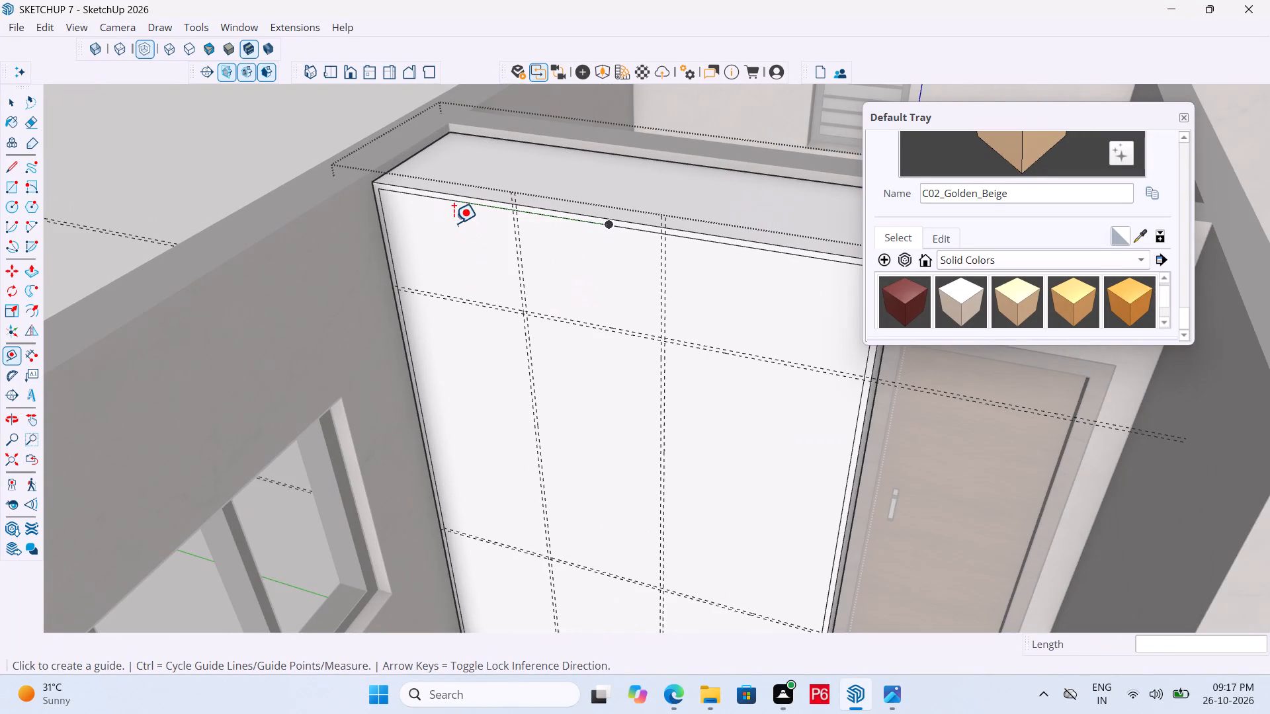
{"action": "key", "text": "r"}
{"action": "scroll", "coordinate": [678, 241], "scroll_direction": "up", "scroll_amount": 5}
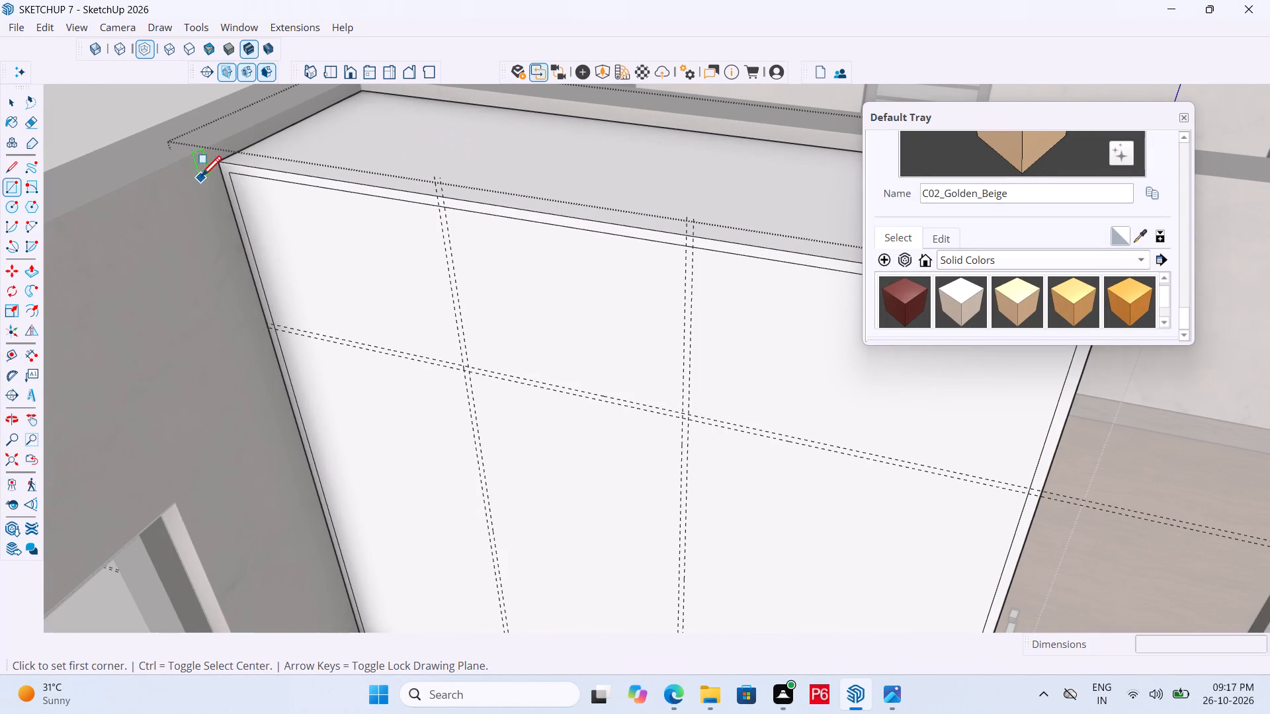
{"action": "left_click", "coordinate": [227, 175]}
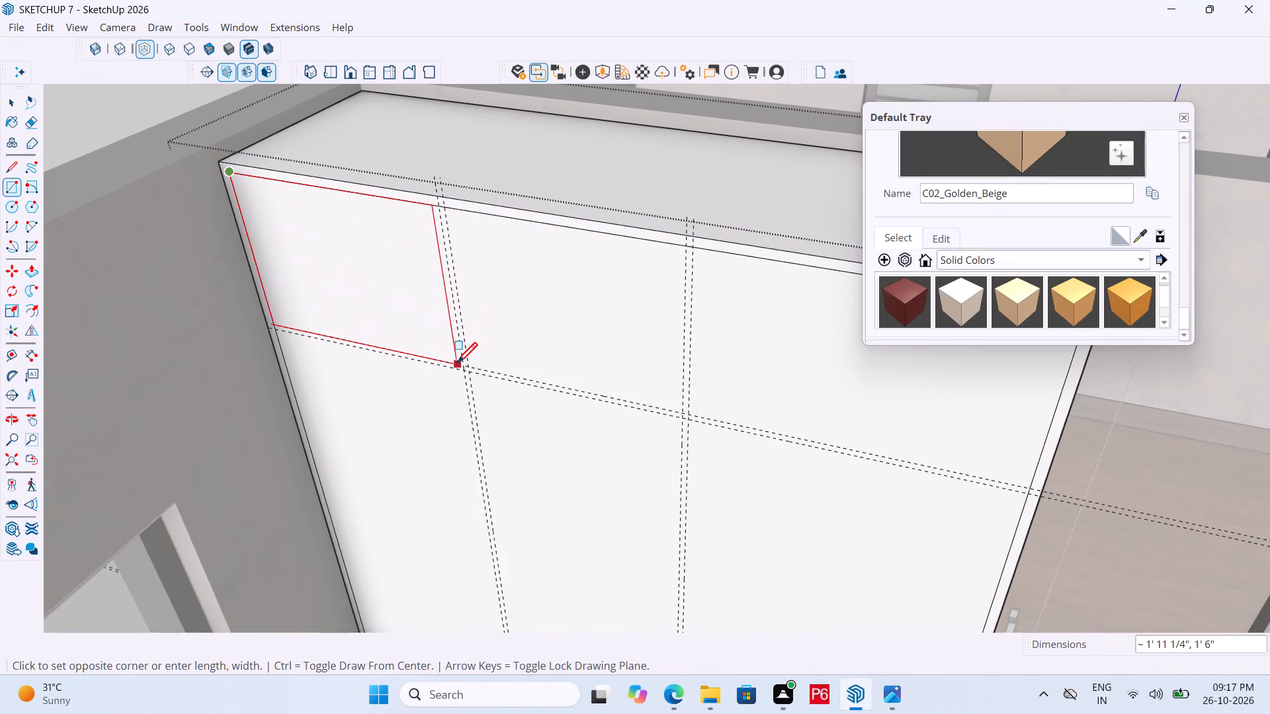
{"action": "left_click", "coordinate": [460, 365]}
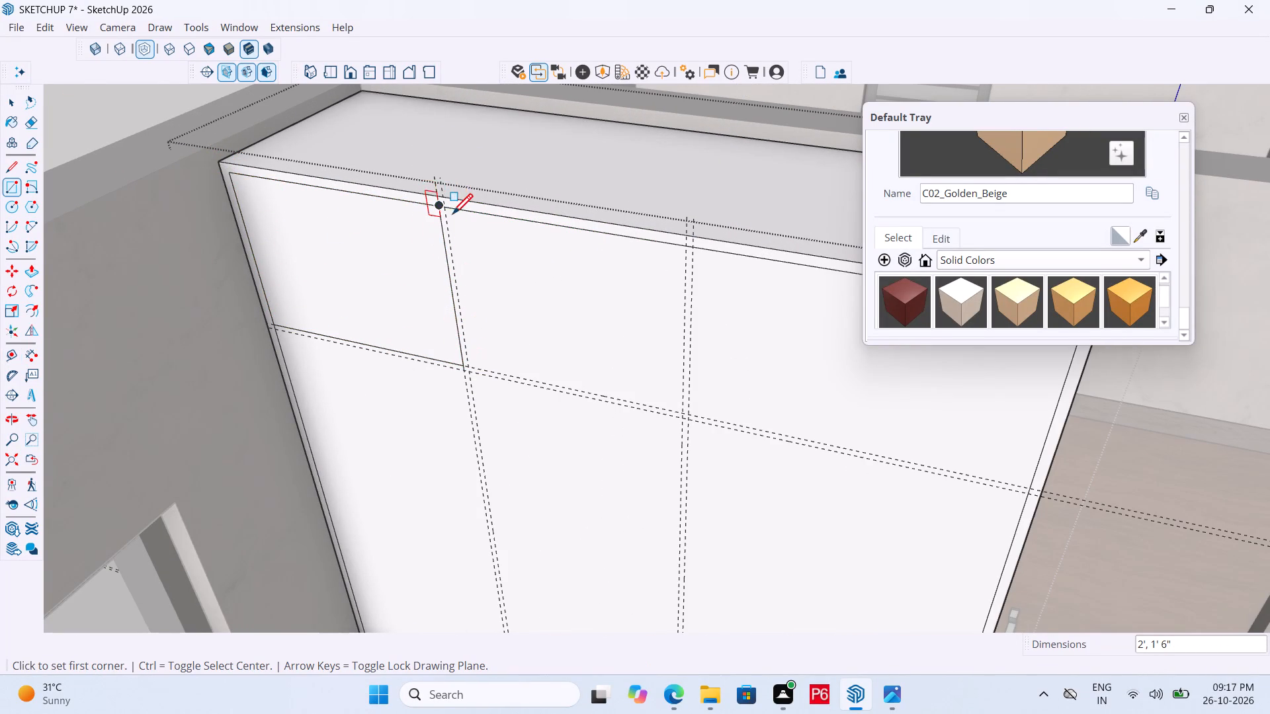
Draw a rectangle for the middle top-row panel between the two pairs of vertical guides, down to the upper horizontal guide.
{"action": "scroll", "coordinate": [452, 216], "scroll_direction": "up", "scroll_amount": 5}
{"action": "left_click", "coordinate": [441, 203]}
{"action": "scroll", "coordinate": [419, 274], "scroll_direction": "down", "scroll_amount": 4}
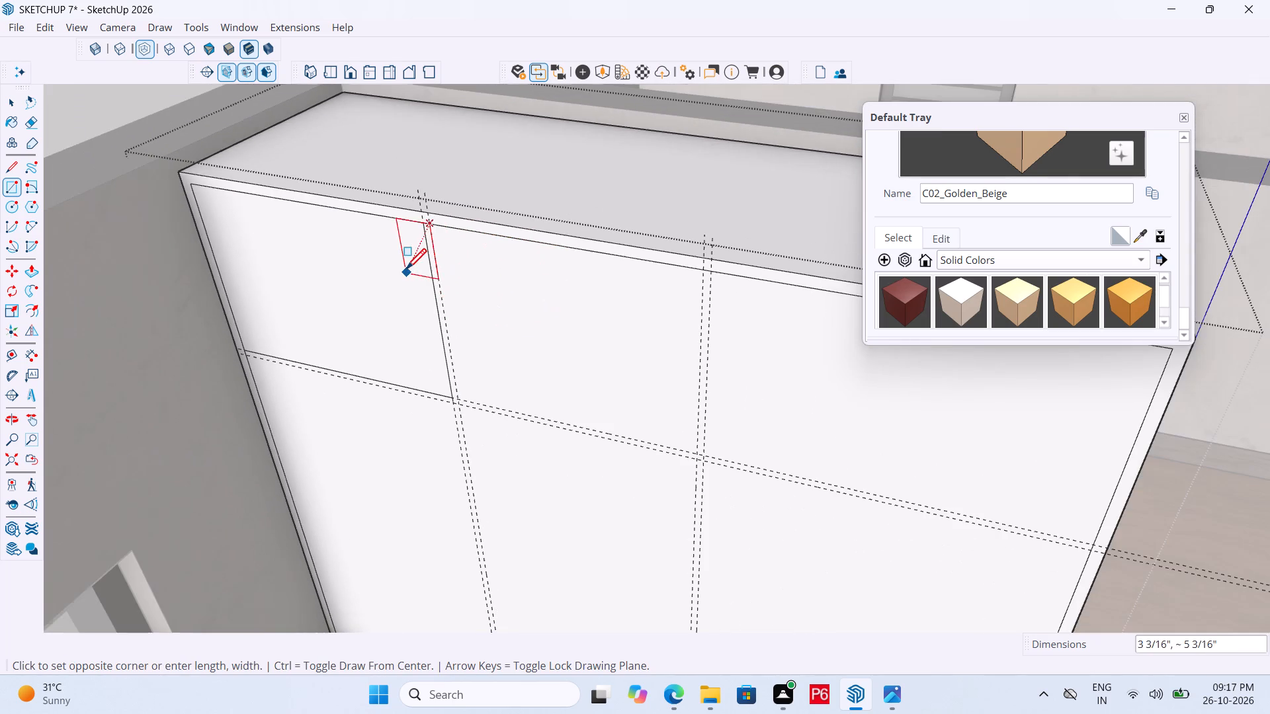
{"action": "scroll", "coordinate": [753, 445], "scroll_direction": "up", "scroll_amount": 5}
{"action": "left_click", "coordinate": [666, 463]}
Draw a 2'7" by 1'6" rectangle for the top-row panel nearest the door, ending at the frame's inner side edge.
{"action": "scroll", "coordinate": [271, 416], "scroll_direction": "down", "scroll_amount": 5}
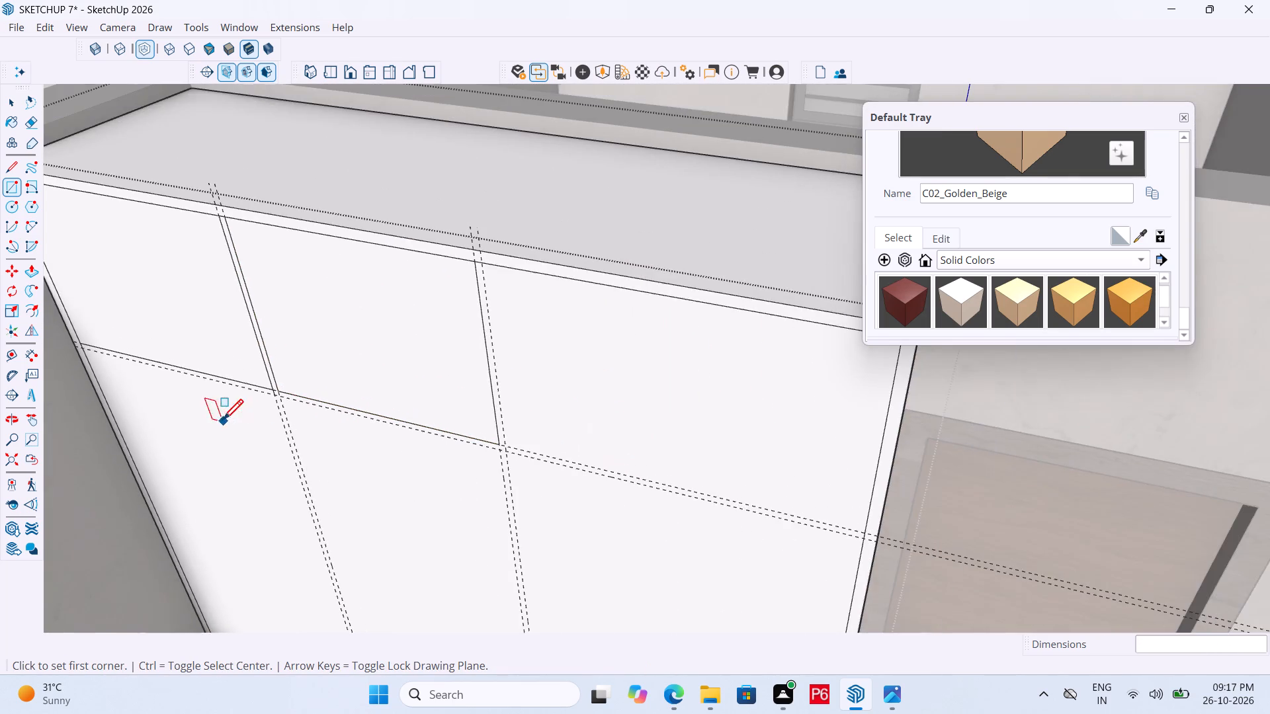
{"action": "scroll", "coordinate": [631, 239], "scroll_direction": "up", "scroll_amount": 5}
{"action": "left_click", "coordinate": [374, 285]}
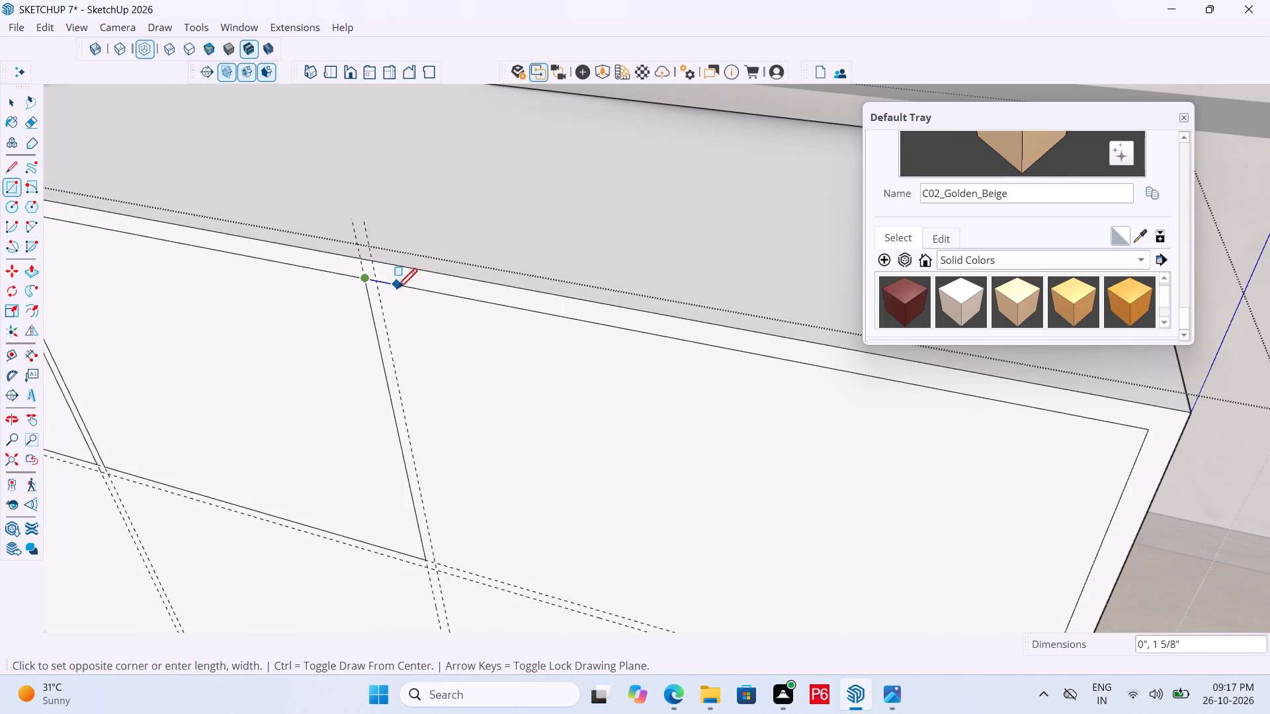
{"action": "key", "text": "Escape"}
{"action": "left_click_drag", "start_coordinate": [375, 286], "coordinate": [384, 286]}
{"action": "scroll", "coordinate": [523, 266], "scroll_direction": "down", "scroll_amount": 7}
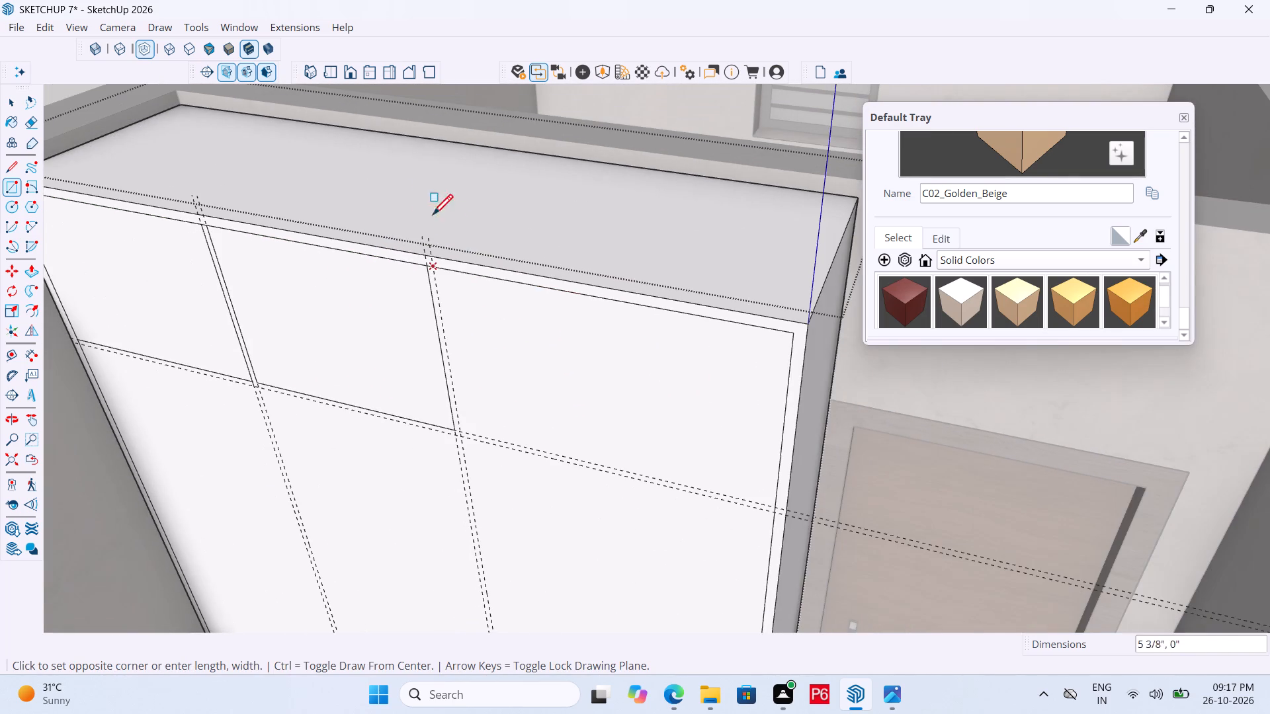
{"action": "scroll", "coordinate": [793, 559], "scroll_direction": "up", "scroll_amount": 6}
{"action": "left_click", "coordinate": [753, 446]}
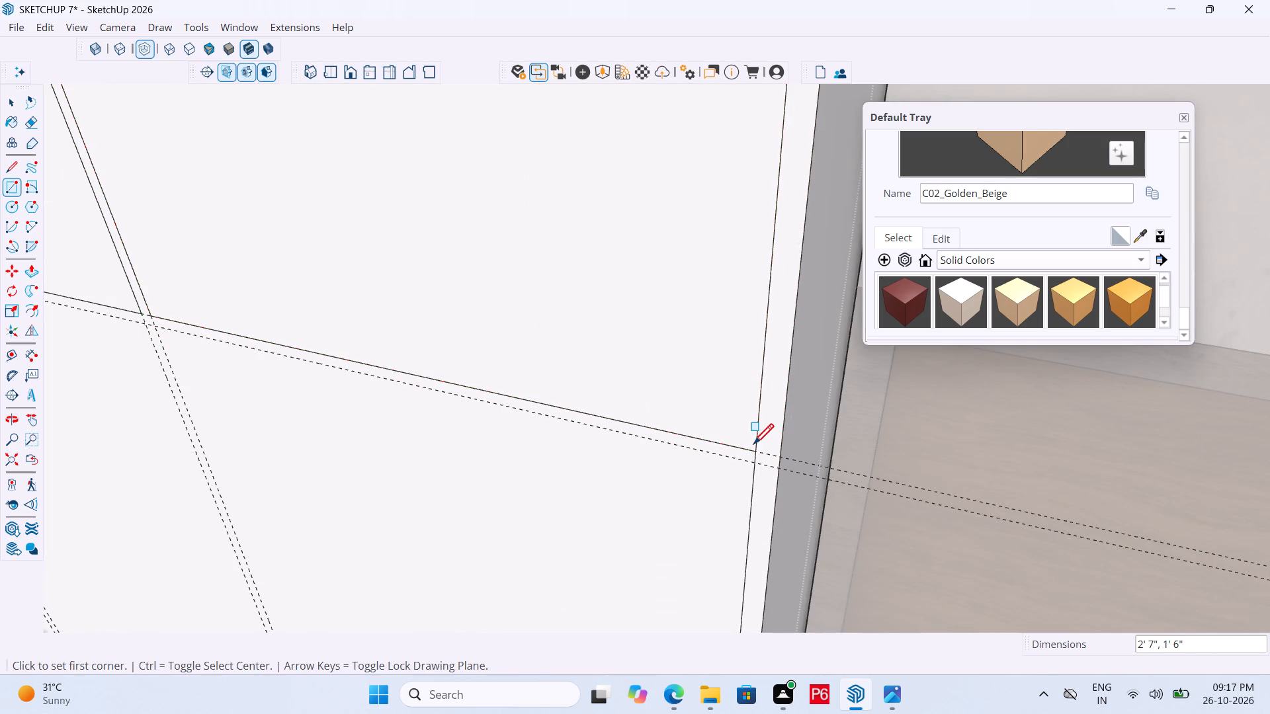
Draw the window-side and middle tall panel rectangles between the horizontal guide pairs, about 4'9 9/16" high and 2' and 1'11 3/8" wide.
{"action": "scroll", "coordinate": [888, 448], "scroll_direction": "down", "scroll_amount": 5}
{"action": "scroll", "coordinate": [572, 363], "scroll_direction": "down", "scroll_amount": 6}
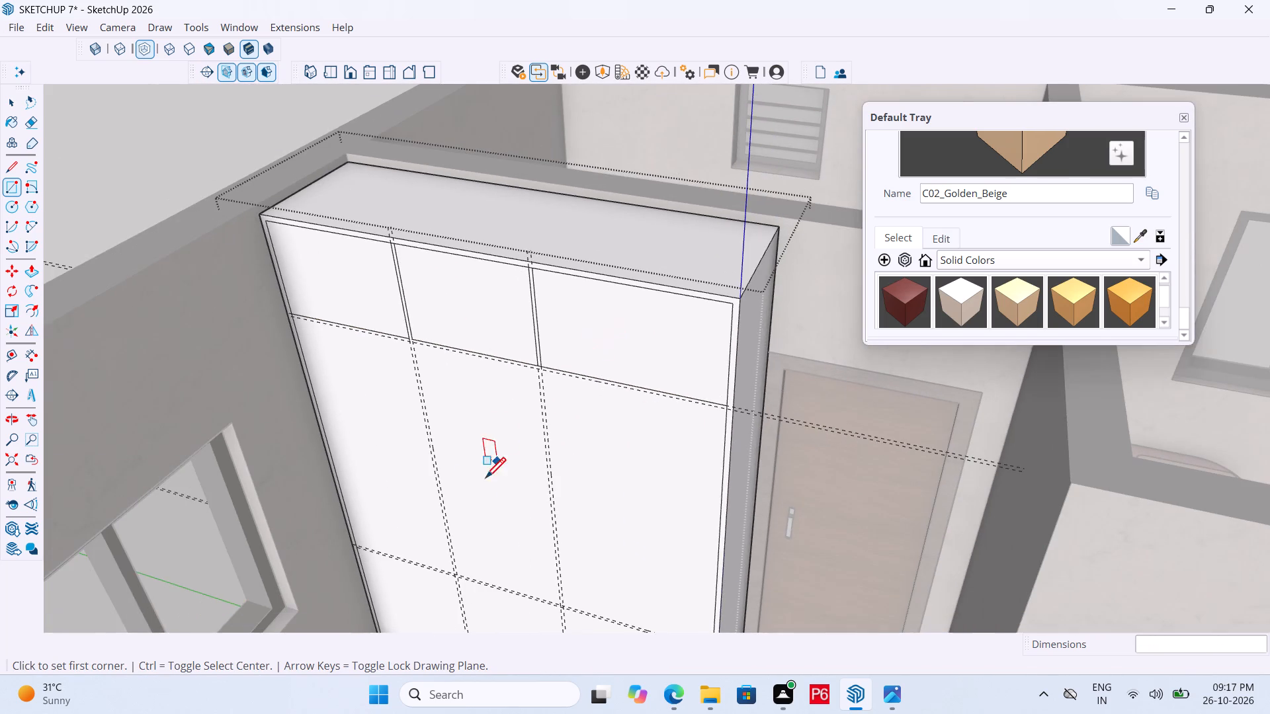
{"action": "scroll", "coordinate": [569, 243], "scroll_direction": "down", "scroll_amount": 5}
{"action": "scroll", "coordinate": [479, 465], "scroll_direction": "up", "scroll_amount": 6}
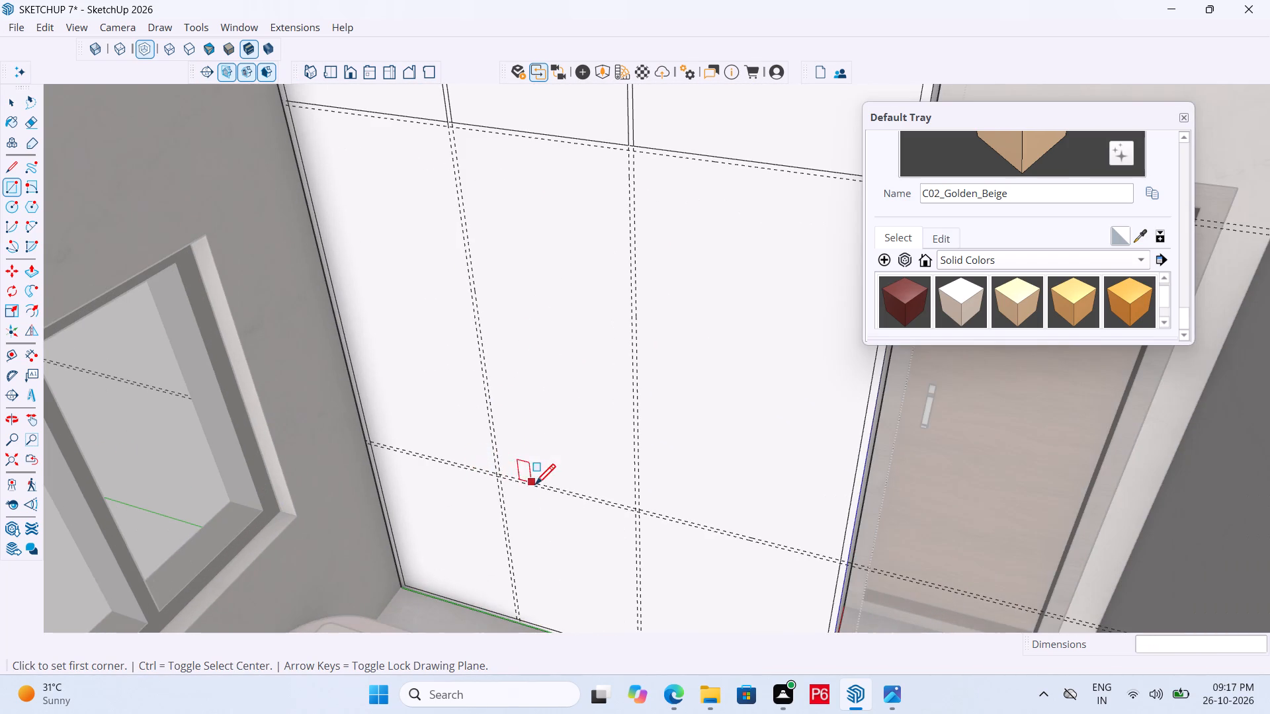
{"action": "scroll", "coordinate": [554, 495], "scroll_direction": "down", "scroll_amount": 3}
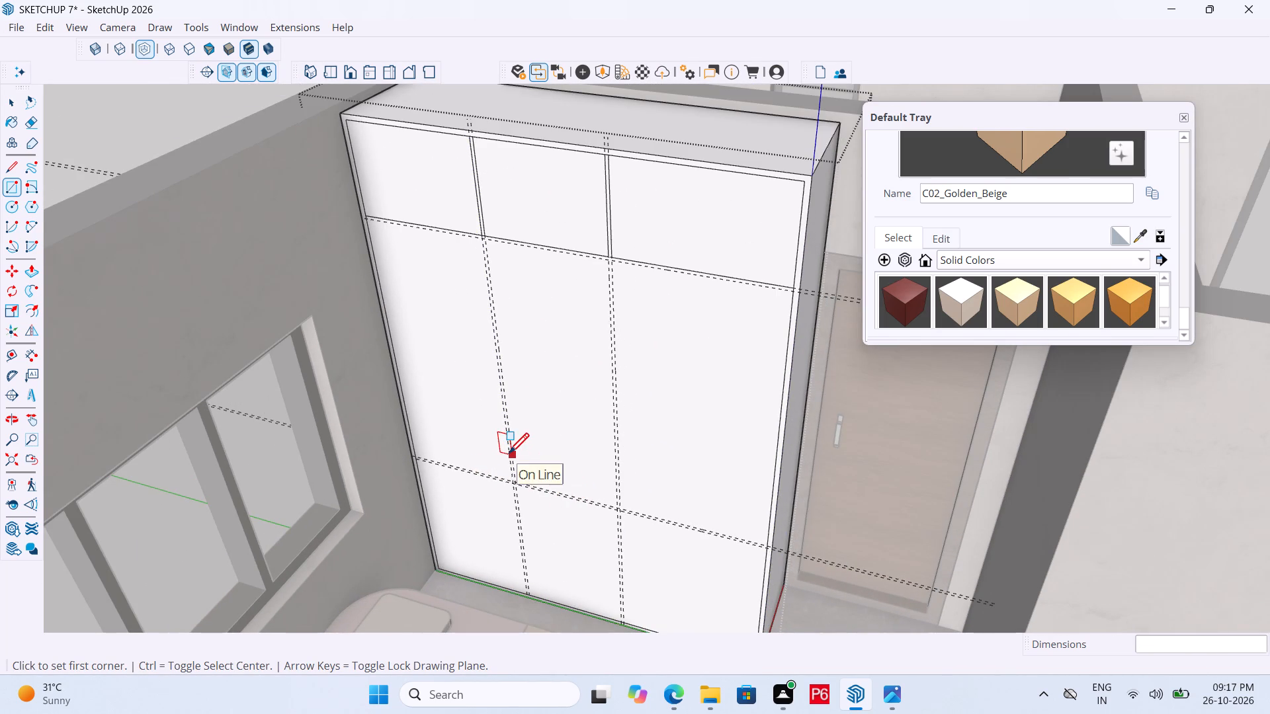
{"action": "scroll", "coordinate": [452, 459], "scroll_direction": "up", "scroll_amount": 10}
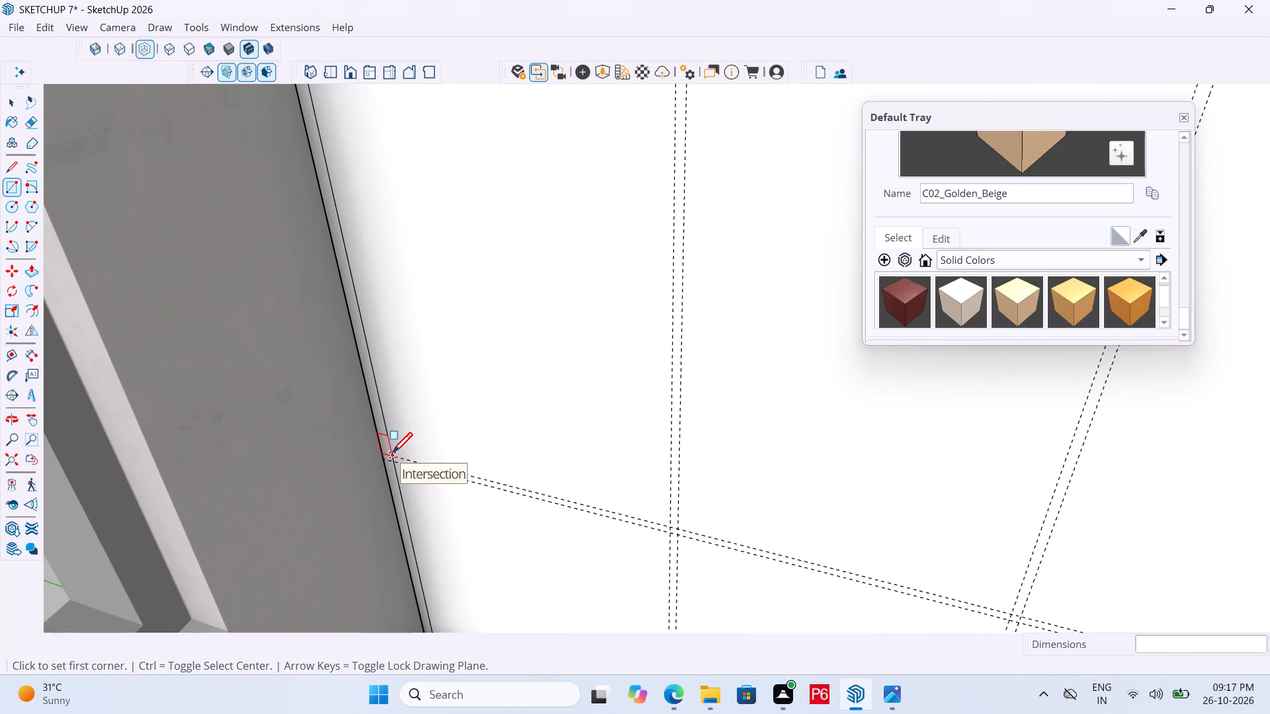
{"action": "left_click", "coordinate": [392, 455]}
{"action": "scroll", "coordinate": [470, 430], "scroll_direction": "down", "scroll_amount": 7}
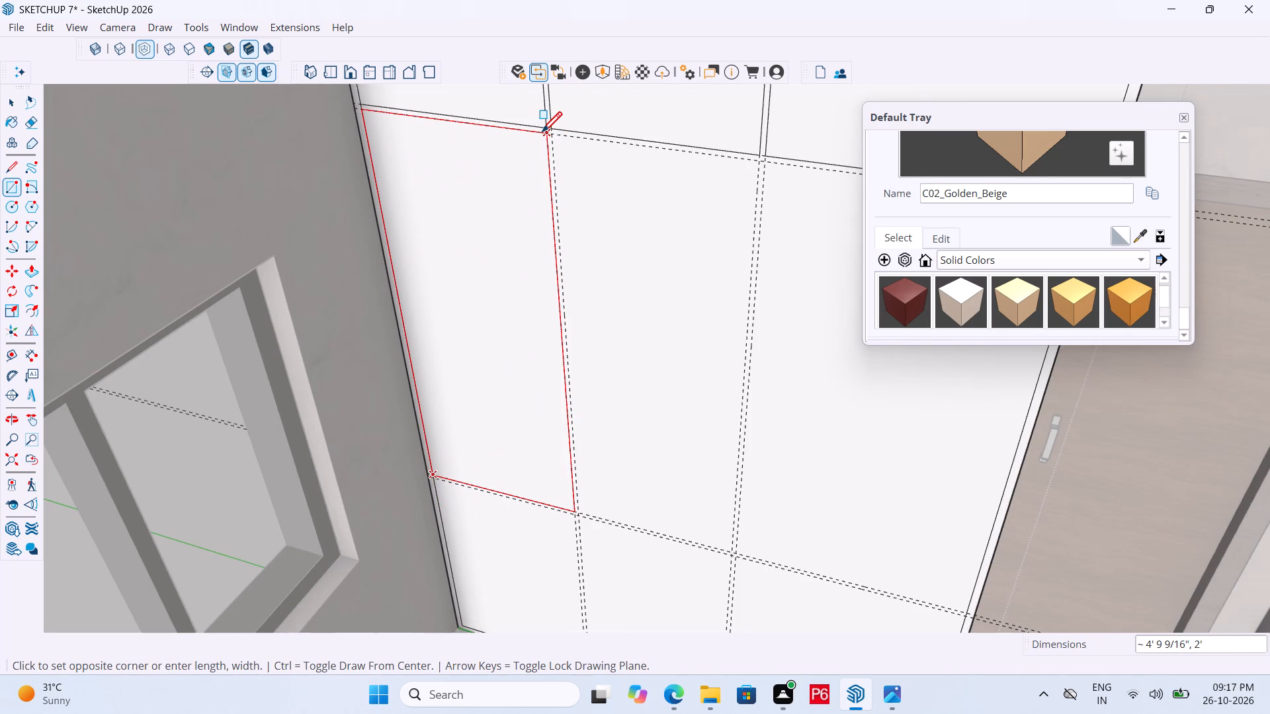
{"action": "double_click", "coordinate": [542, 134]}
{"action": "left_click", "coordinate": [554, 137]}
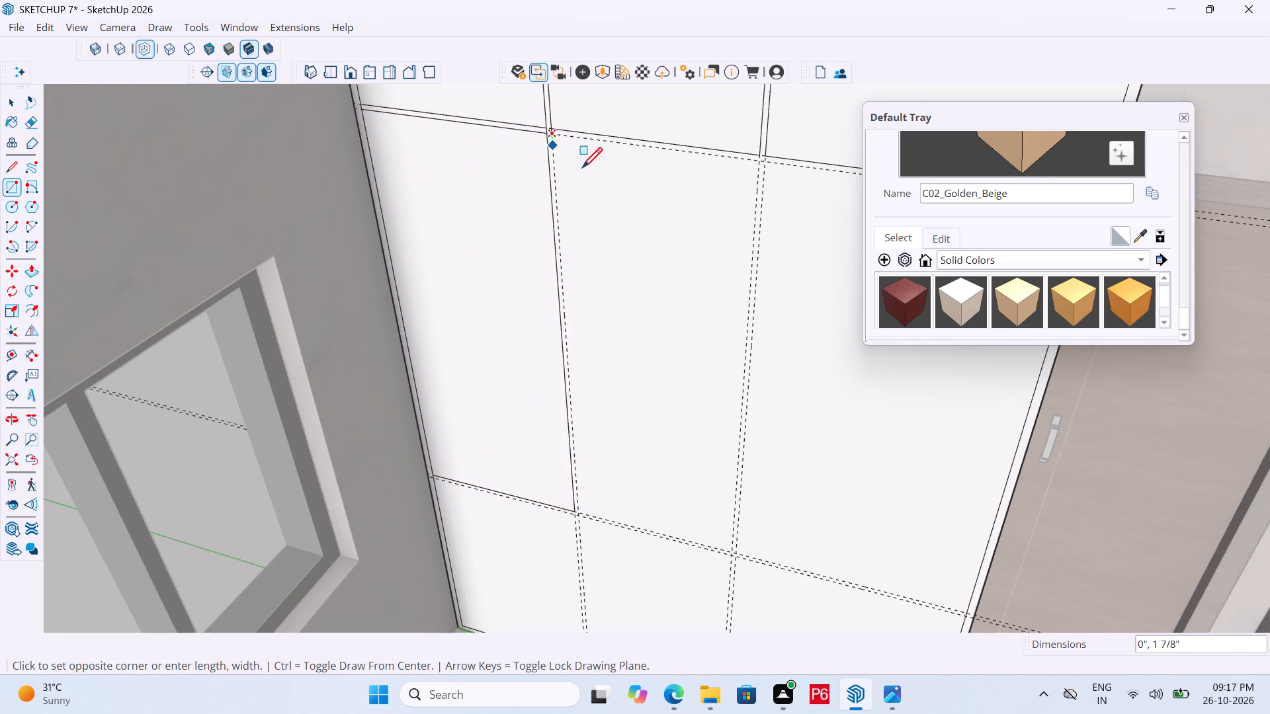
{"action": "scroll", "coordinate": [735, 567], "scroll_direction": "up", "scroll_amount": 5}
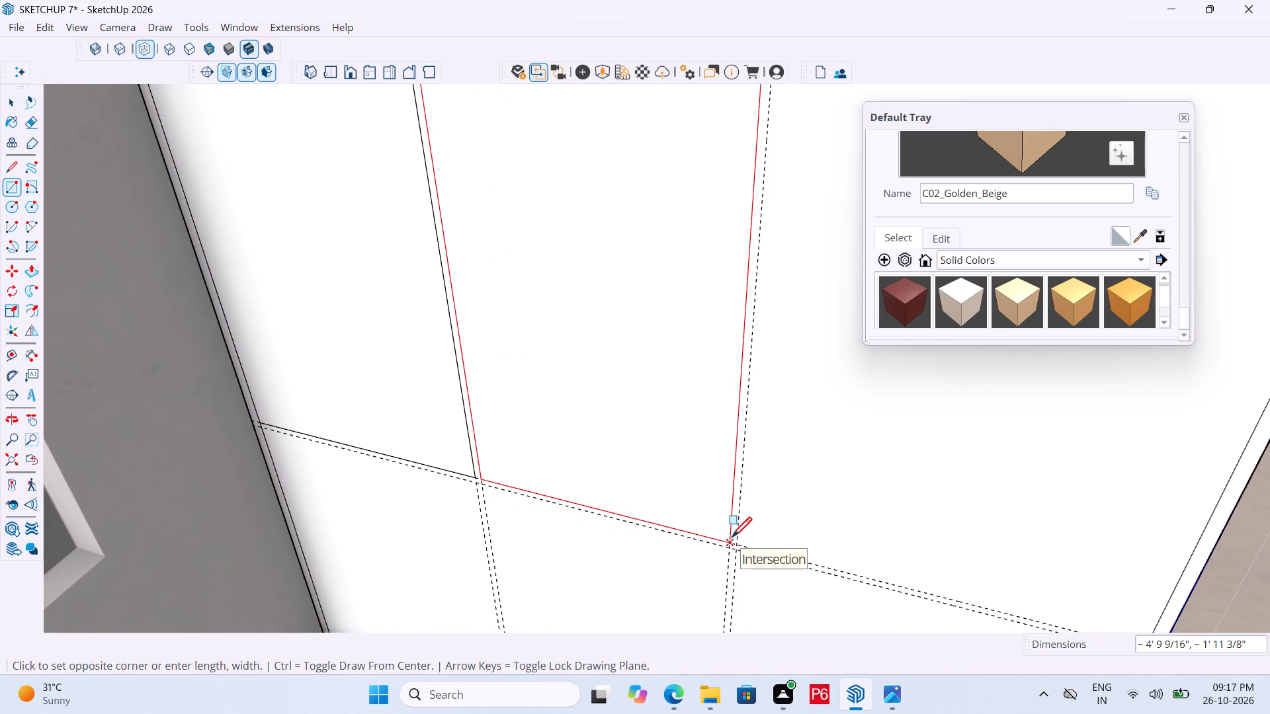
{"action": "left_click", "coordinate": [732, 539]}
Draw a rectangle about 2'11 3/8" high and 2' wide for the window-side bottom panel, down to the frame's inner bottom edge.
{"action": "scroll", "coordinate": [518, 491], "scroll_direction": "down", "scroll_amount": 7}
{"action": "scroll", "coordinate": [455, 451], "scroll_direction": "down", "scroll_amount": 2}
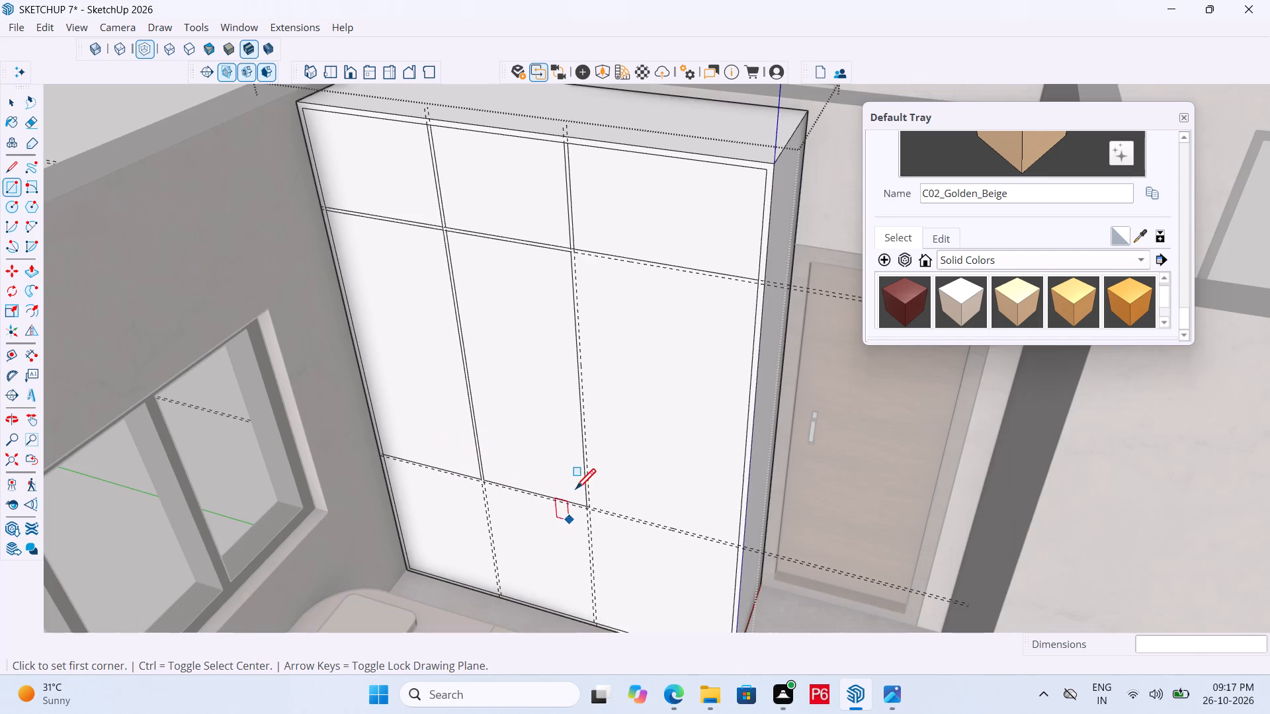
{"action": "scroll", "coordinate": [585, 333], "scroll_direction": "down", "scroll_amount": 4}
{"action": "scroll", "coordinate": [572, 526], "scroll_direction": "up", "scroll_amount": 7}
{"action": "middle_click_drag", "start_coordinate": [563, 545], "coordinate": [609, 508]}
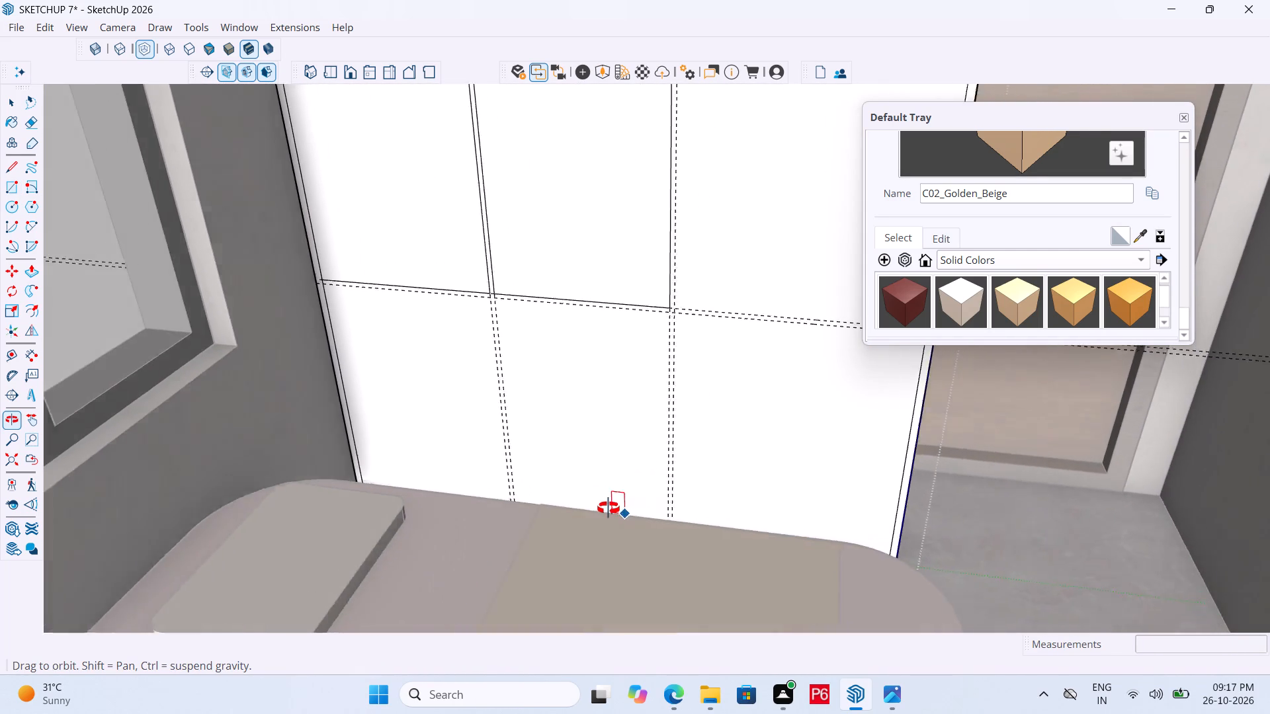
{"action": "middle_click_drag", "start_coordinate": [609, 508], "coordinate": [599, 510]}
{"action": "middle_click_drag", "start_coordinate": [599, 510], "coordinate": [547, 534]}
{"action": "scroll", "coordinate": [329, 320], "scroll_direction": "up", "scroll_amount": 6}
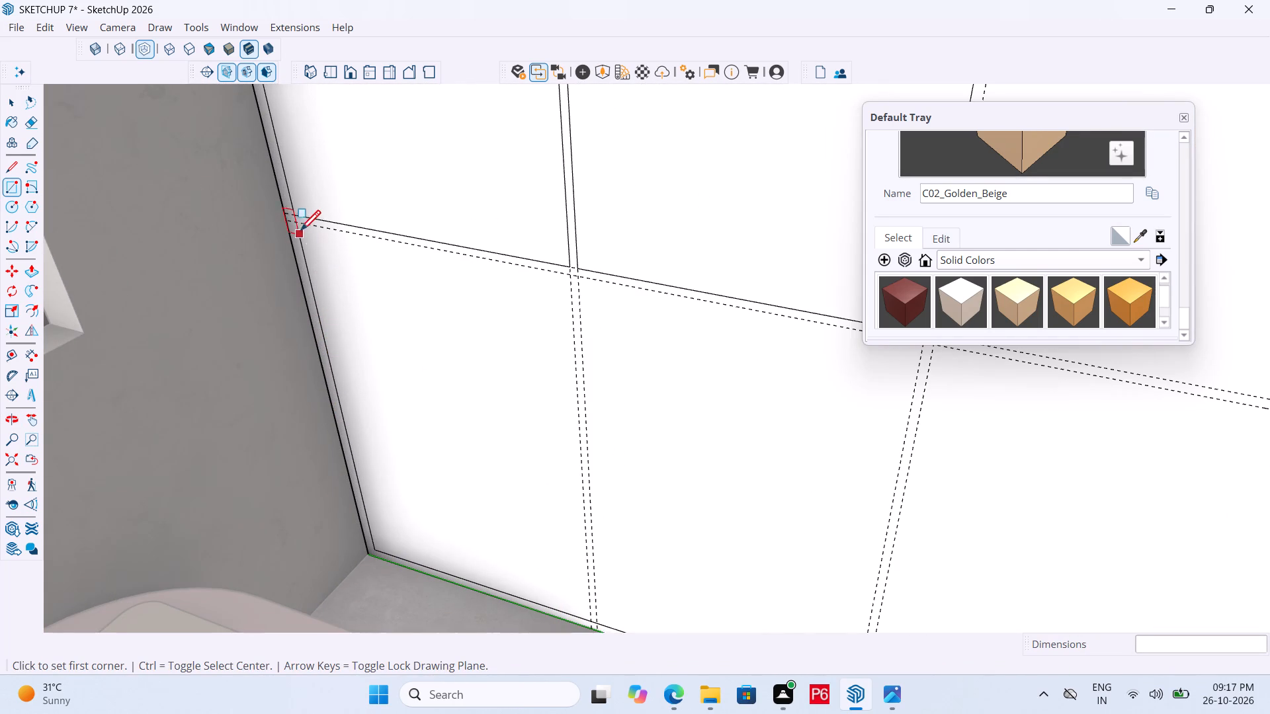
{"action": "left_click", "coordinate": [298, 227]}
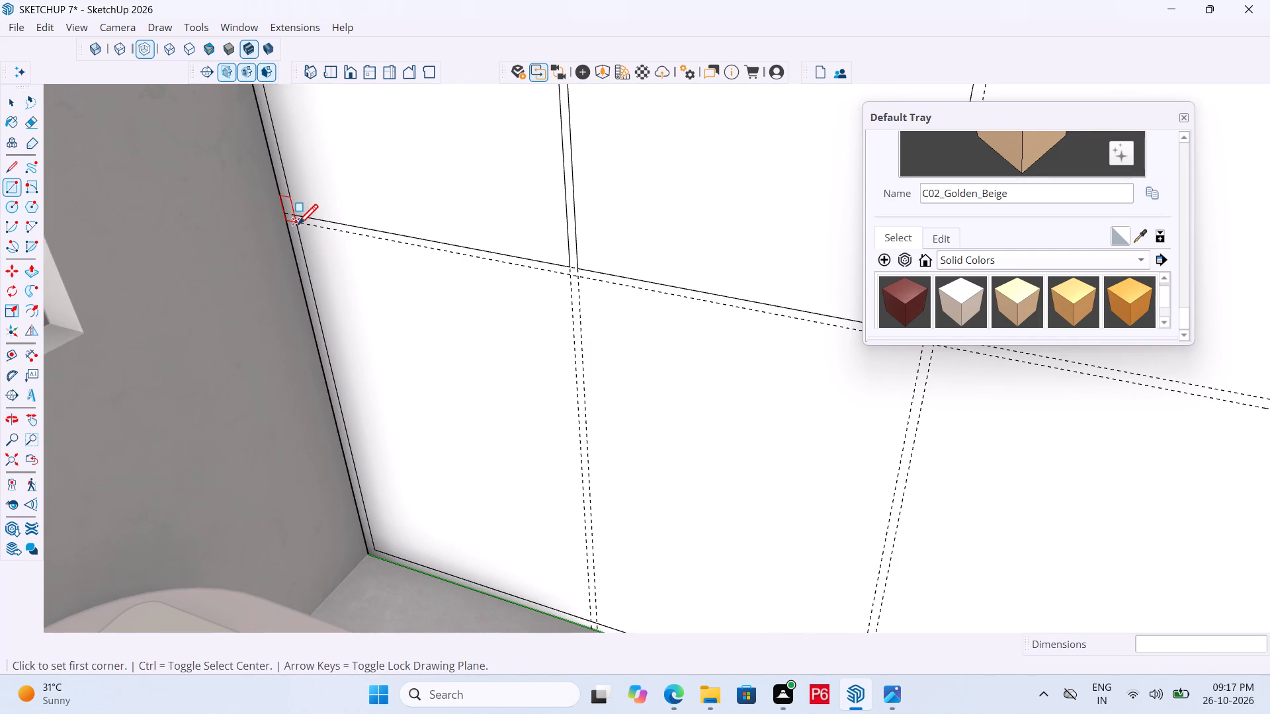
{"action": "scroll", "coordinate": [425, 262], "scroll_direction": "down", "scroll_amount": 4}
{"action": "scroll", "coordinate": [554, 485], "scroll_direction": "up", "scroll_amount": 6}
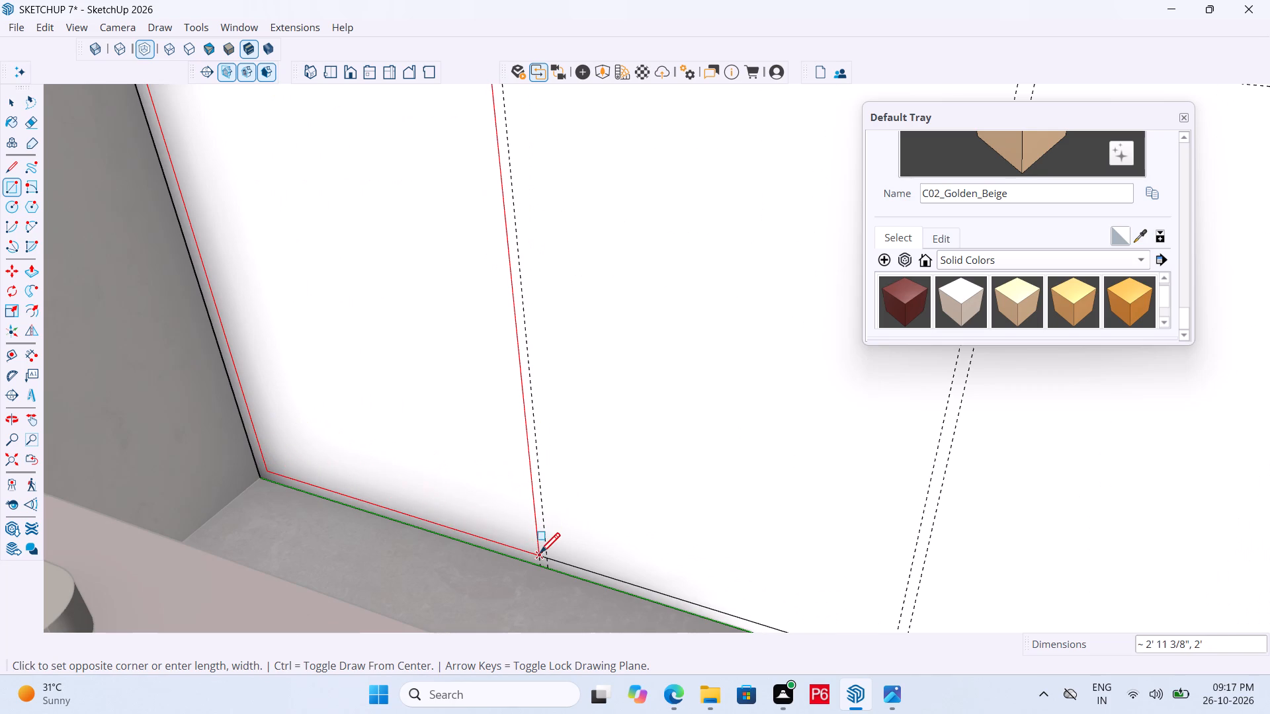
{"action": "left_click", "coordinate": [540, 555]}
Draw the two remaining bottom-row rectangles: the middle one about 1'11 3/8" by 2'11 3/8", and the door-side one to the frame's inner corner.
{"action": "left_click", "coordinate": [551, 556]}
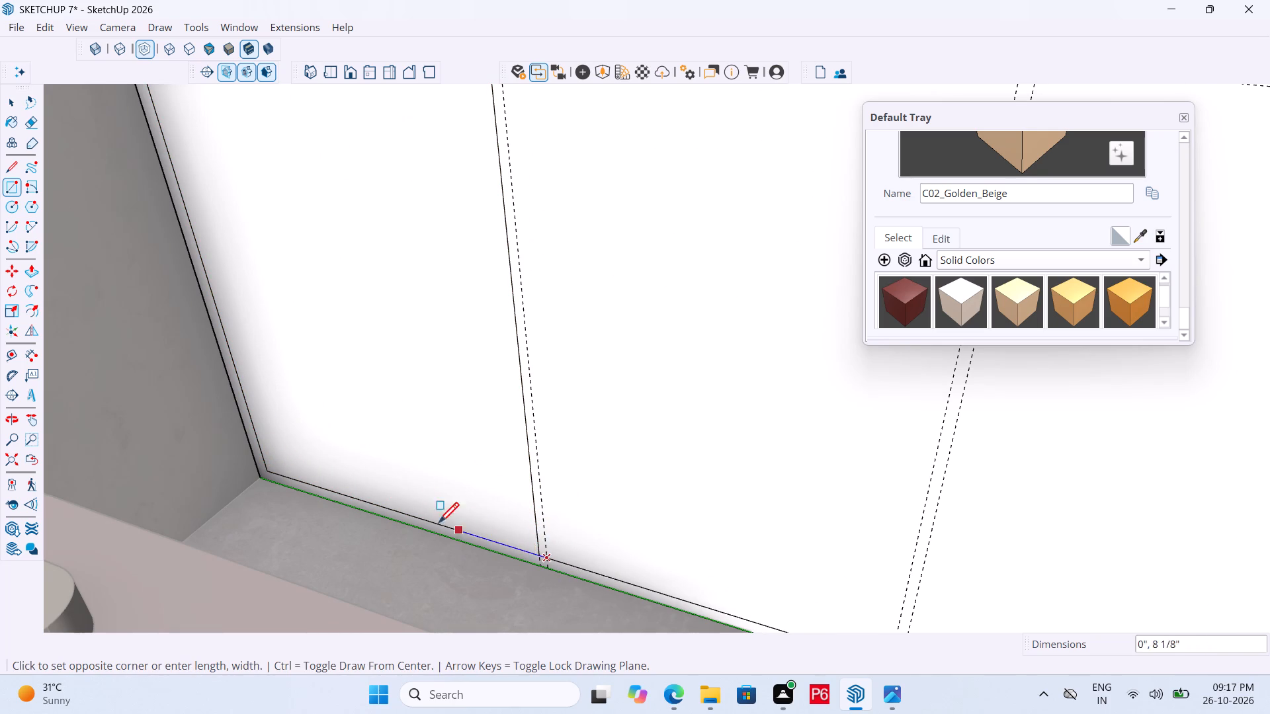
{"action": "scroll", "coordinate": [420, 553], "scroll_direction": "down", "scroll_amount": 5}
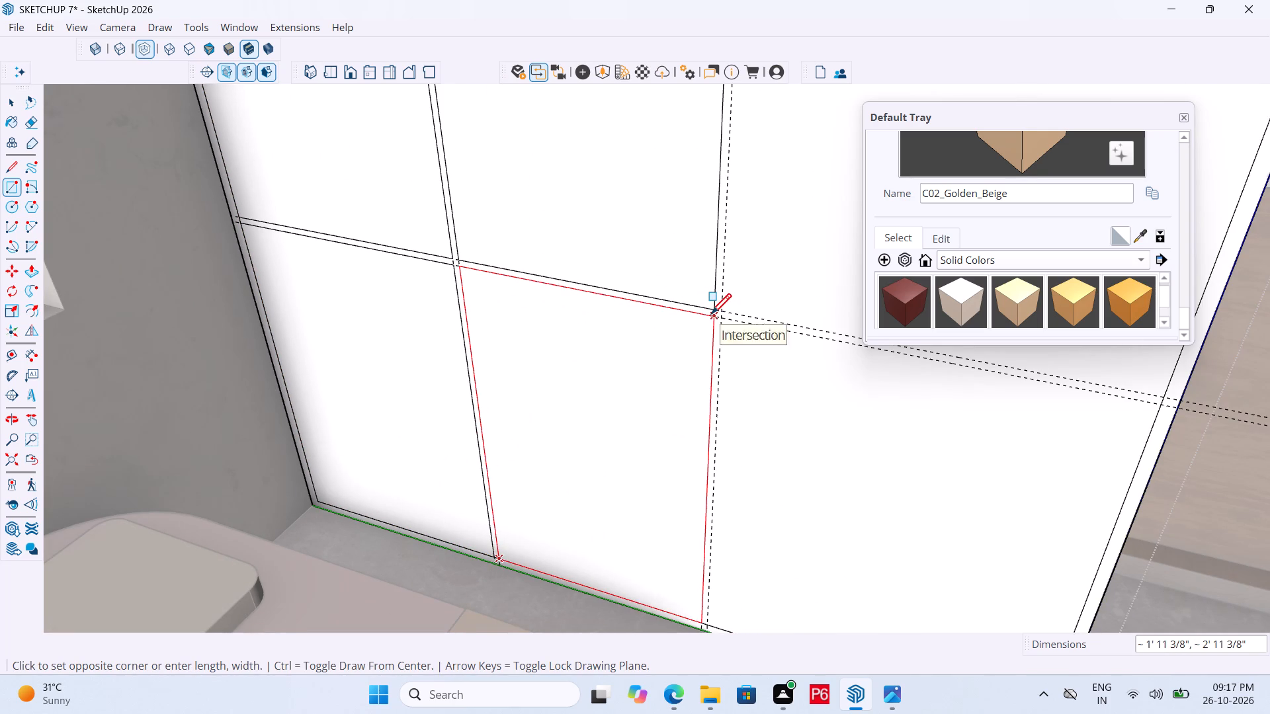
{"action": "left_click", "coordinate": [711, 316]}
{"action": "left_click", "coordinate": [721, 321]}
{"action": "scroll", "coordinate": [630, 266], "scroll_direction": "down", "scroll_amount": 6}
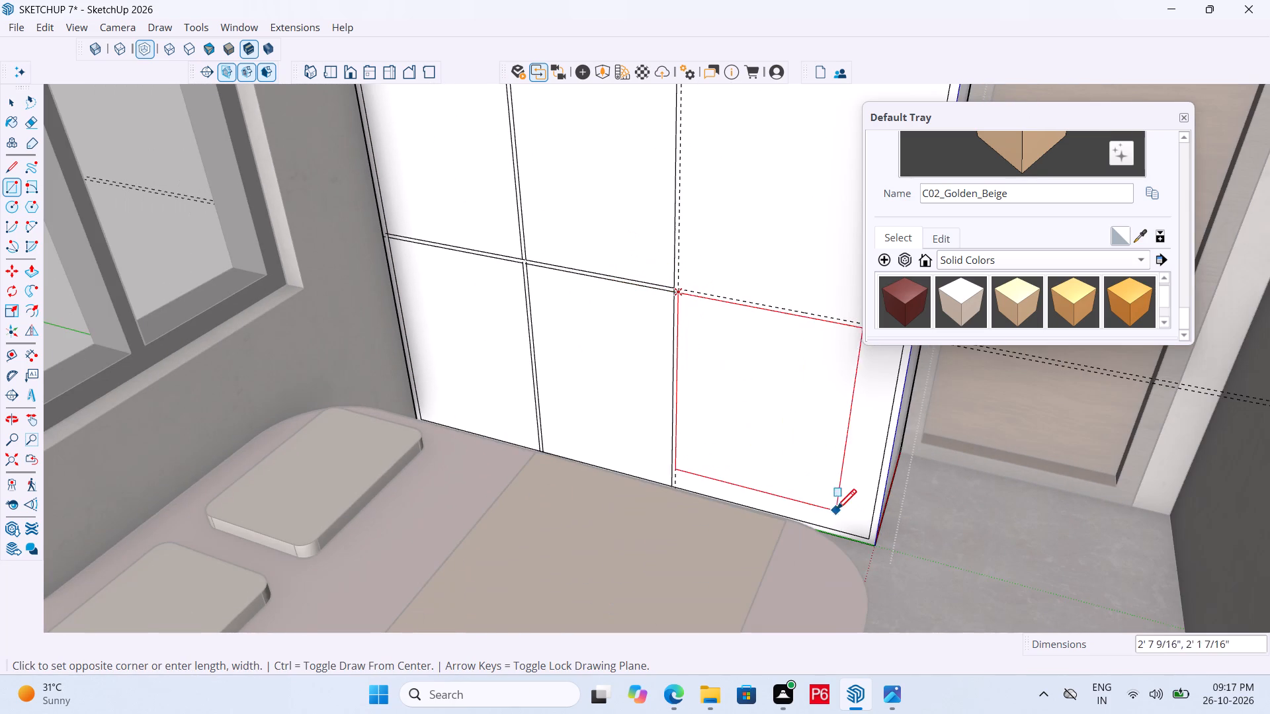
{"action": "scroll", "coordinate": [867, 534], "scroll_direction": "up", "scroll_amount": 4}
{"action": "left_click", "coordinate": [874, 543]}
Examine the bottom-row panel outlines and the gaps between them along the frame's lower edge.
{"action": "scroll", "coordinate": [720, 521], "scroll_direction": "down", "scroll_amount": 6}
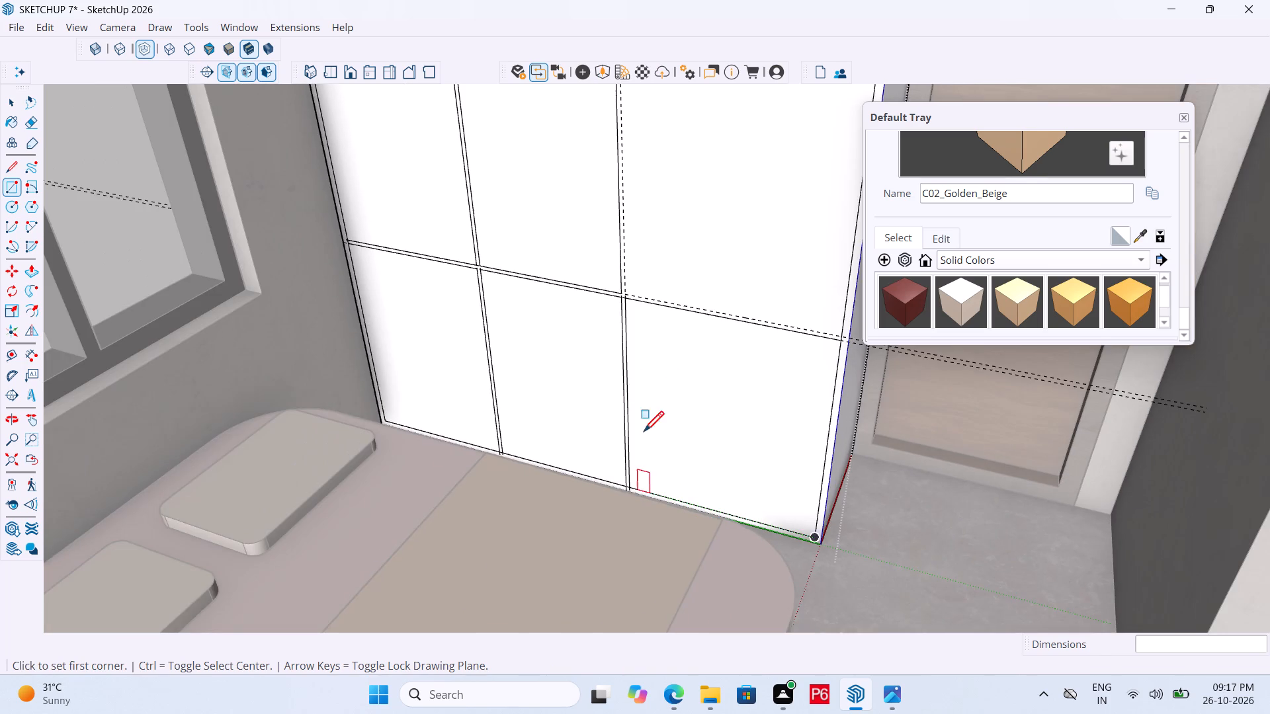
{"action": "scroll", "coordinate": [642, 405], "scroll_direction": "down", "scroll_amount": 1}
{"action": "middle_click_drag", "start_coordinate": [642, 405], "coordinate": [681, 417]}
{"action": "scroll", "coordinate": [674, 491], "scroll_direction": "up", "scroll_amount": 7}
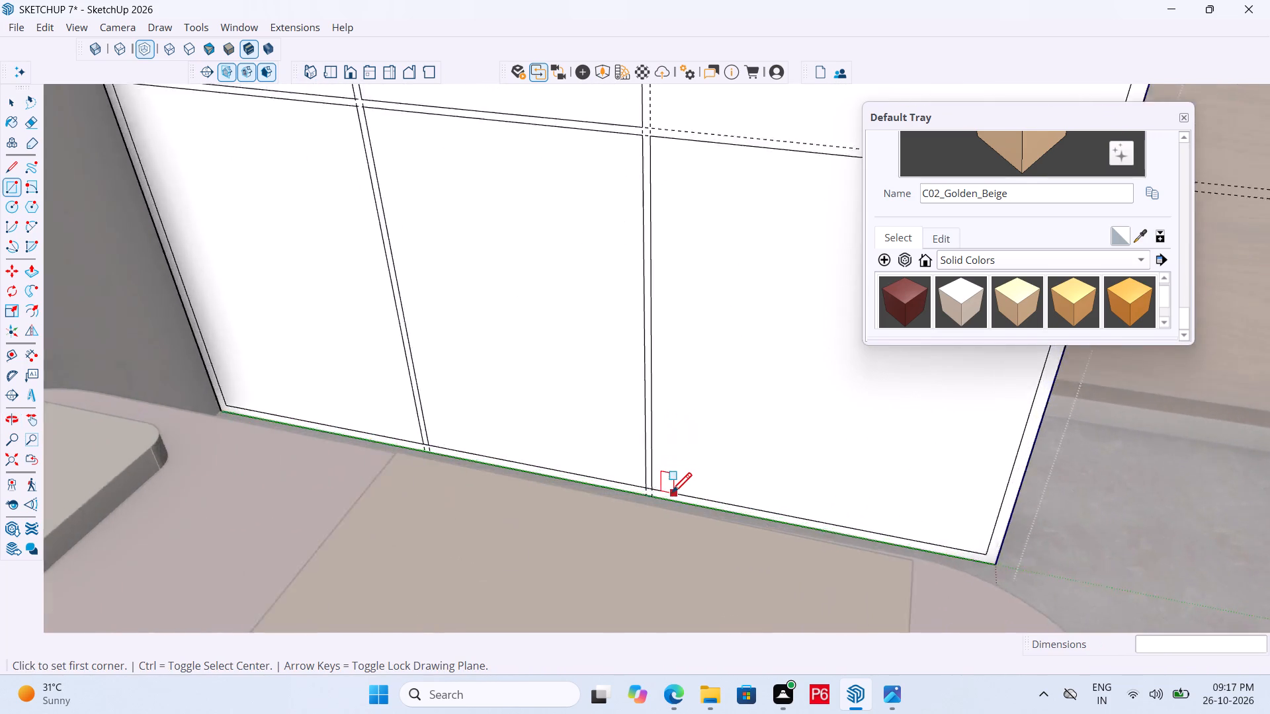
{"action": "scroll", "coordinate": [671, 495], "scroll_direction": "up", "scroll_amount": 9}
{"action": "scroll", "coordinate": [602, 483], "scroll_direction": "down", "scroll_amount": 20}
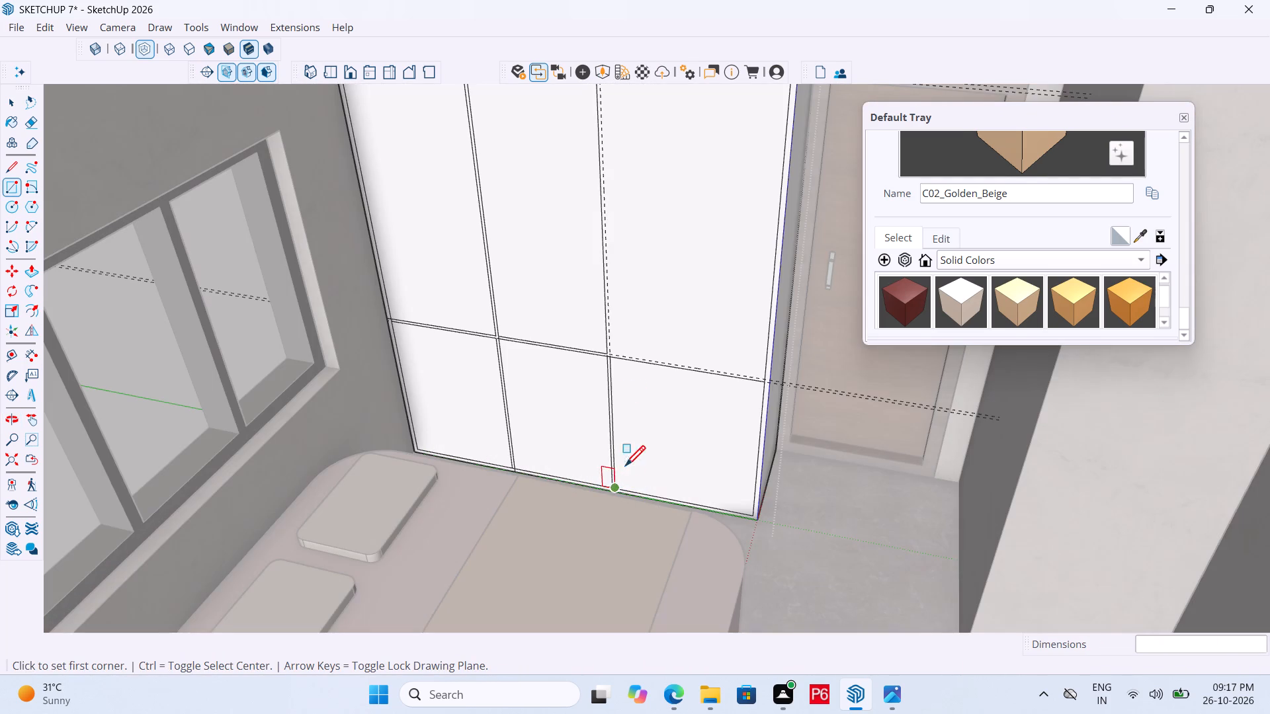
{"action": "scroll", "coordinate": [468, 445], "scroll_direction": "down", "scroll_amount": 4}
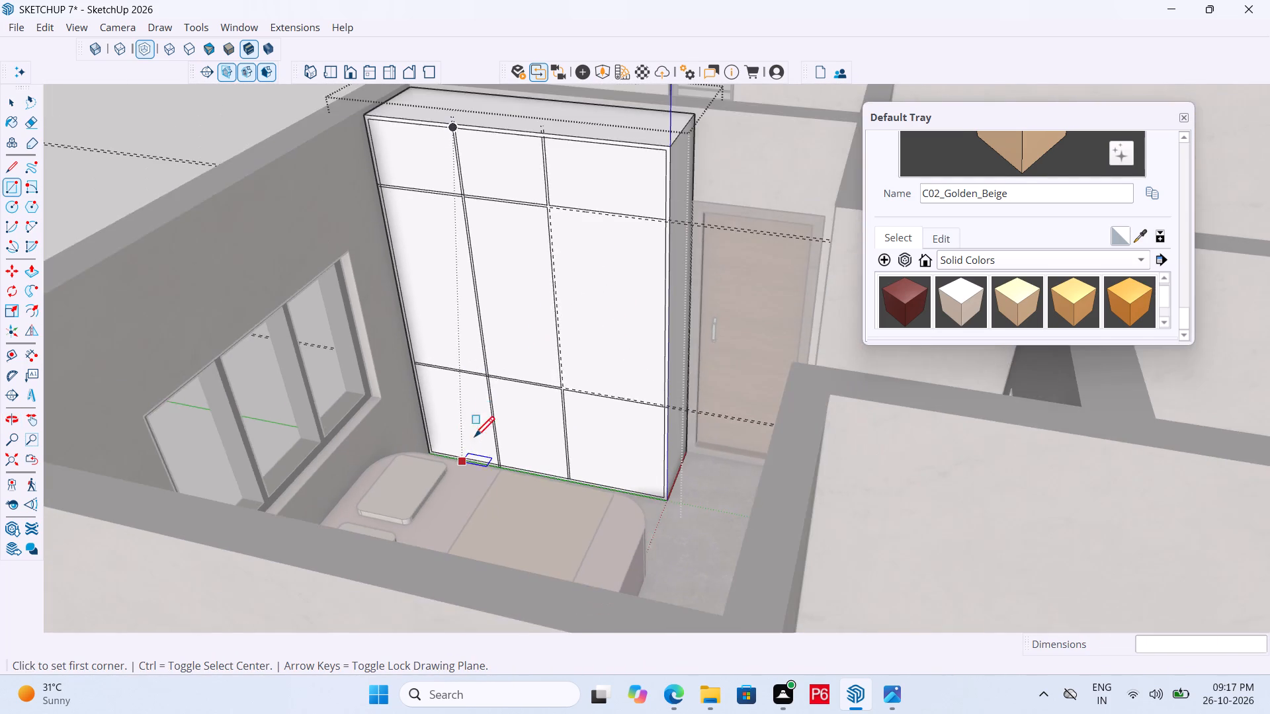
Draw the door-side tall panel rectangle, about 4'9 9/16" high, between the horizontal guide pairs and up to the frame's inner side edge.
{"action": "scroll", "coordinate": [705, 377], "scroll_direction": "up", "scroll_amount": 5}
{"action": "scroll", "coordinate": [652, 452], "scroll_direction": "down", "scroll_amount": 4}
{"action": "scroll", "coordinate": [579, 235], "scroll_direction": "up", "scroll_amount": 1}
{"action": "middle_click_drag", "start_coordinate": [579, 232], "coordinate": [579, 228]}
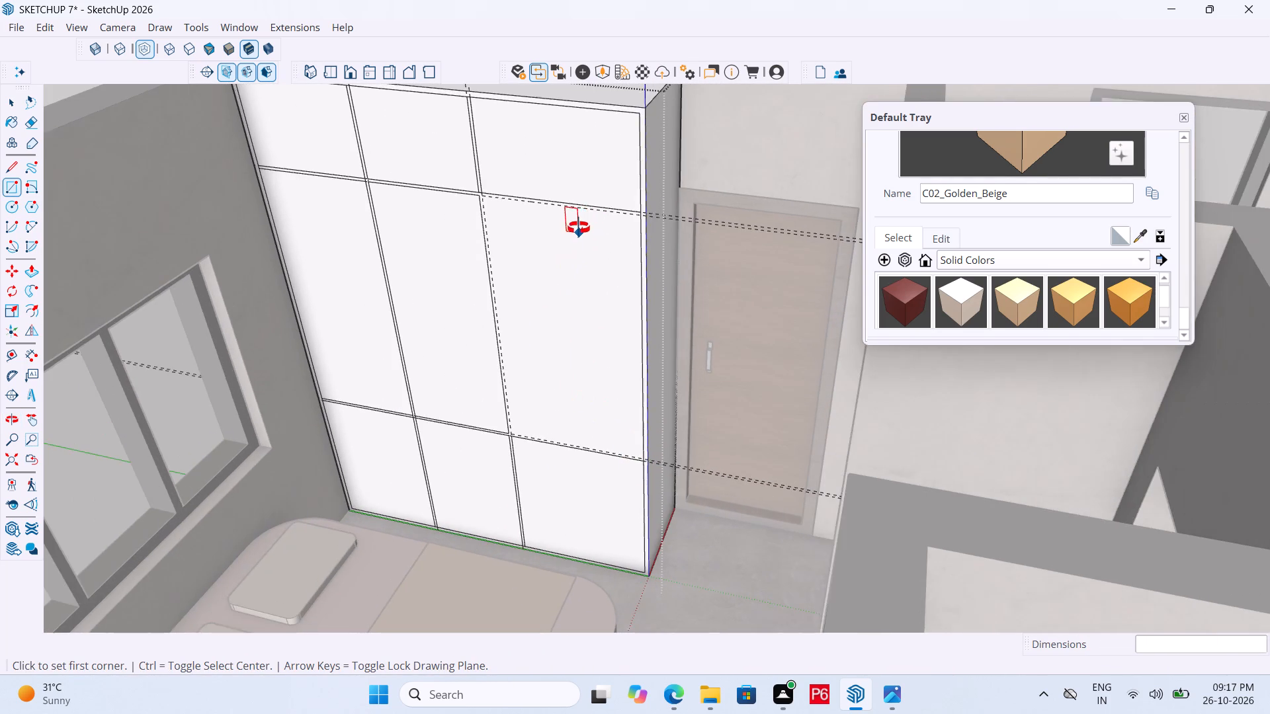
{"action": "middle_click_drag", "start_coordinate": [579, 228], "coordinate": [587, 215]}
{"action": "scroll", "coordinate": [527, 413], "scroll_direction": "up", "scroll_amount": 6}
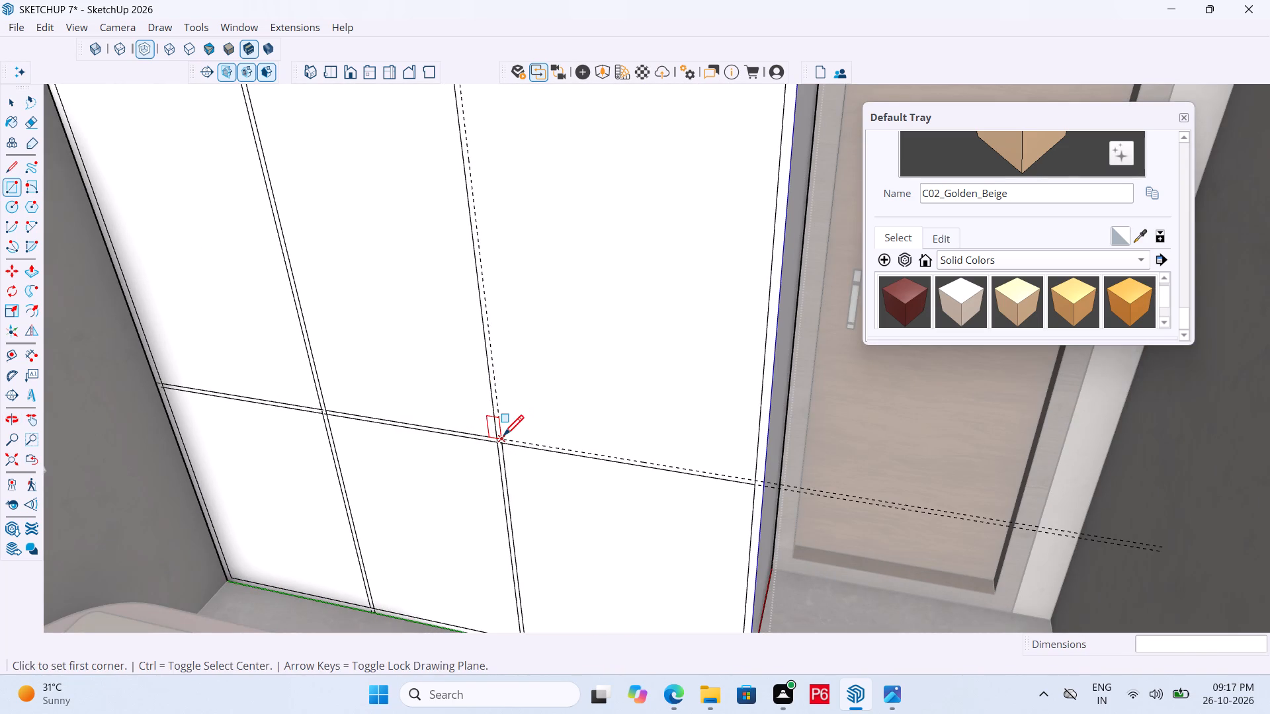
{"action": "left_click", "coordinate": [503, 438]}
{"action": "scroll", "coordinate": [571, 414], "scroll_direction": "down", "scroll_amount": 5}
{"action": "scroll", "coordinate": [684, 159], "scroll_direction": "up", "scroll_amount": 5}
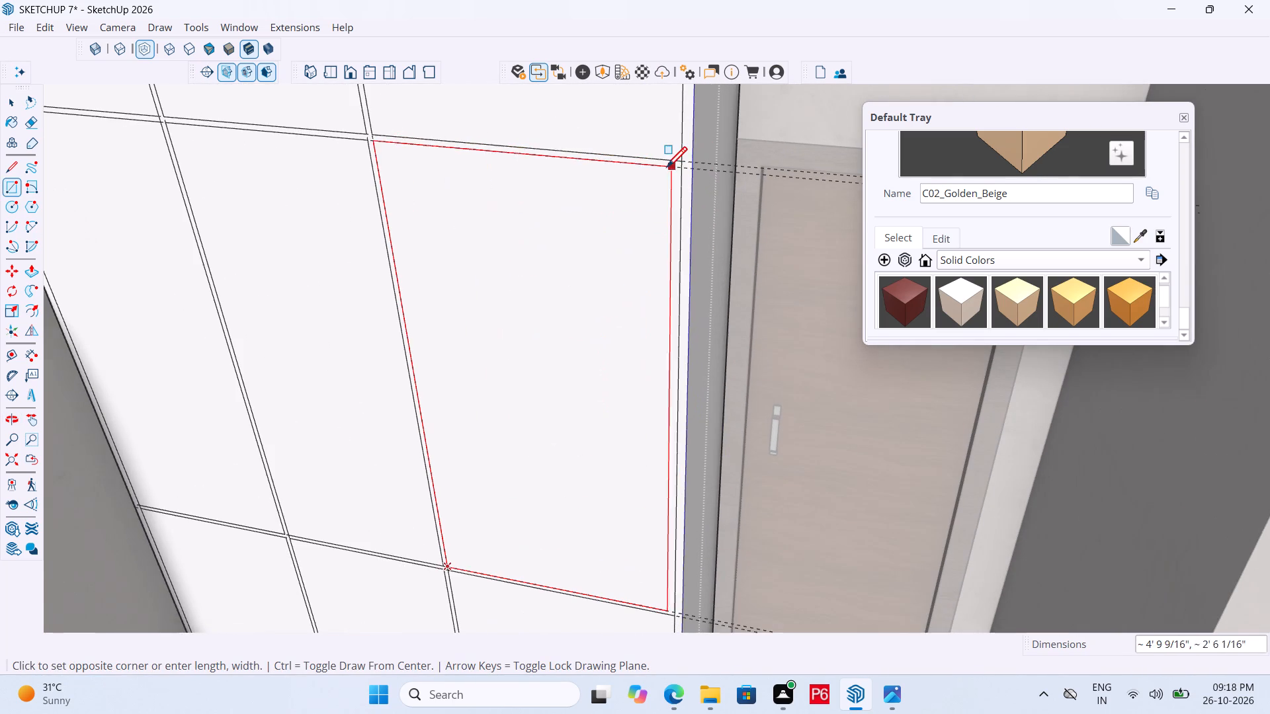
{"action": "left_click", "coordinate": [675, 166]}
Push the door-side tall panel's face inward with Push/Pull to form a deep recess in the wardrobe.
{"action": "key", "text": "space"}
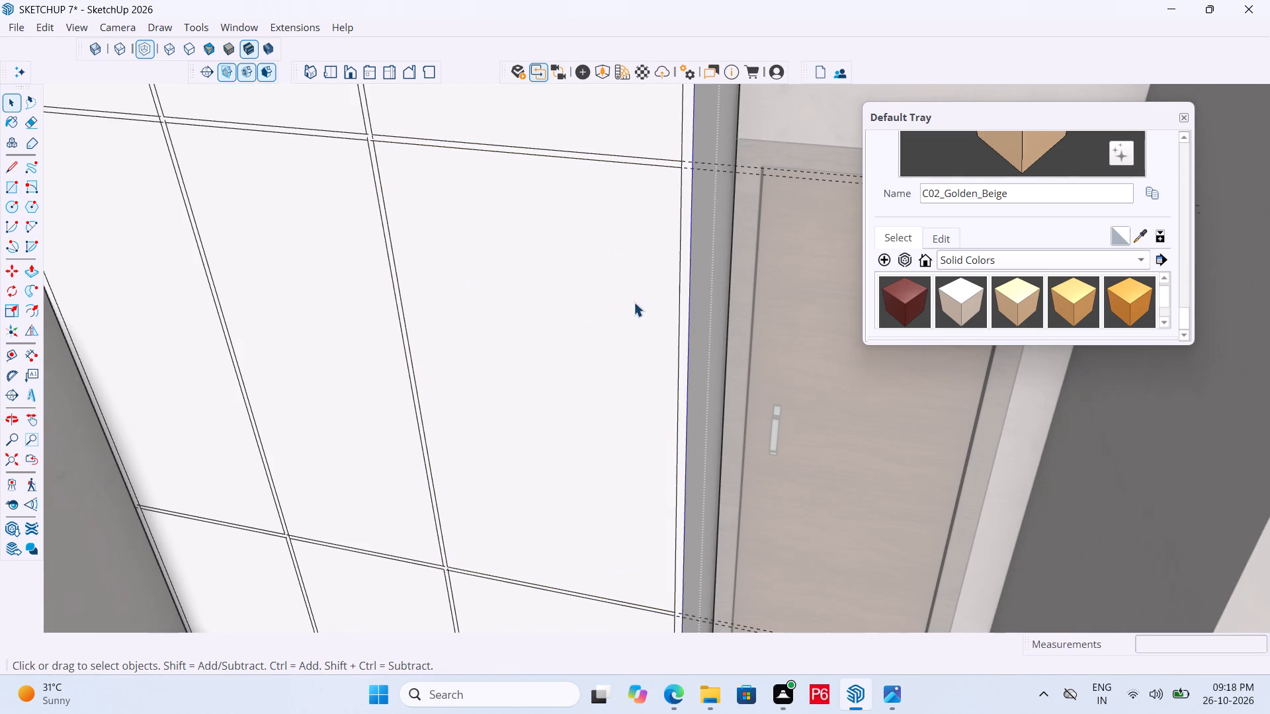
{"action": "key", "text": "p"}
{"action": "left_click", "coordinate": [589, 356]}
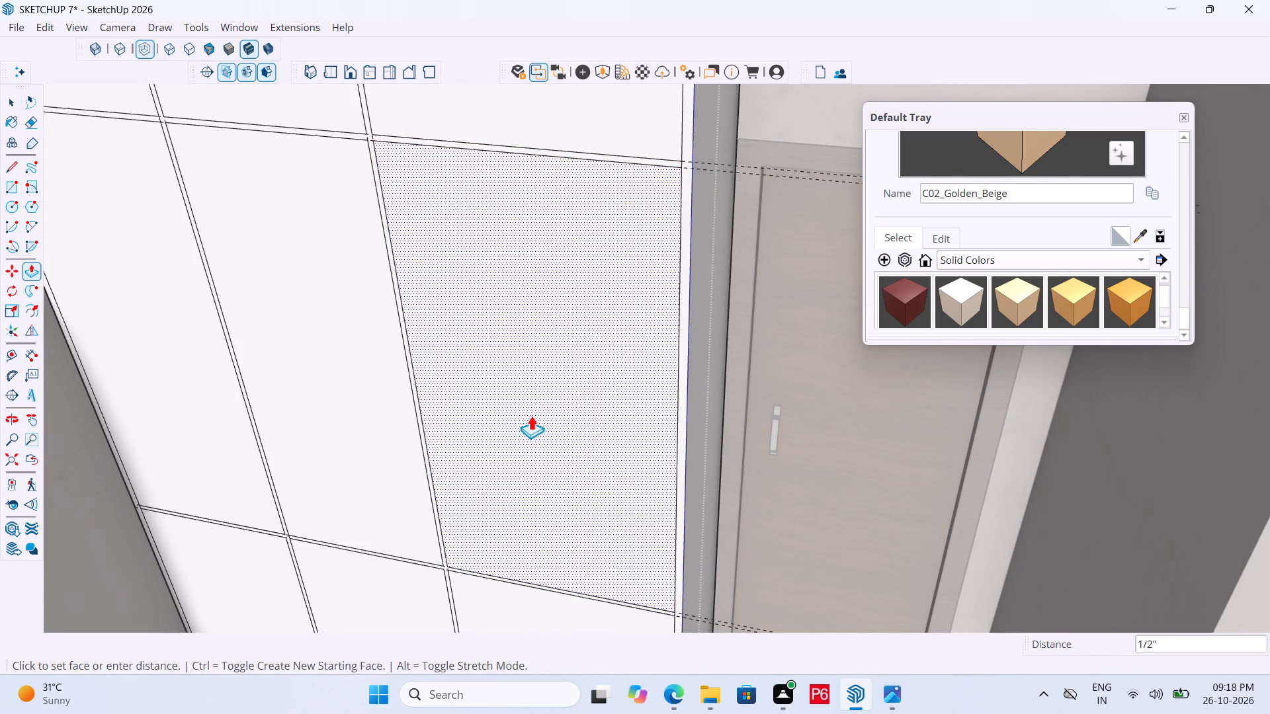
{"action": "left_click", "coordinate": [531, 415]}
{"action": "left_click", "coordinate": [532, 394]}
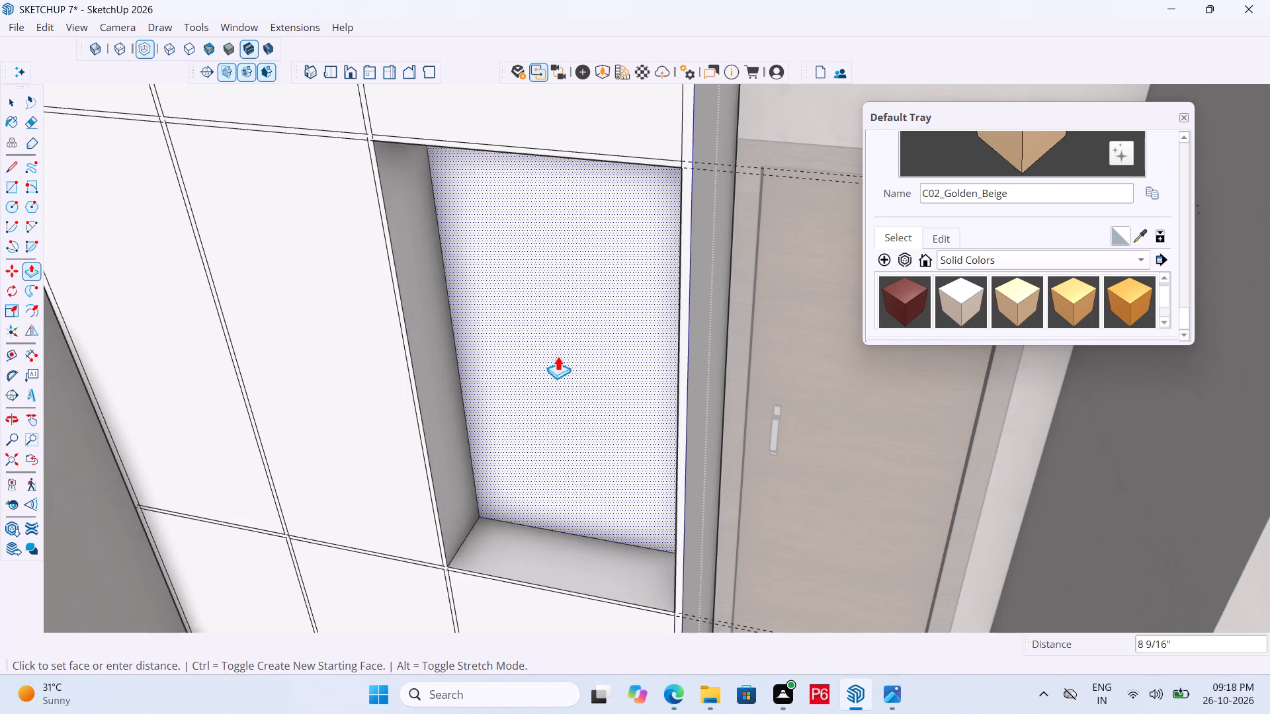
{"action": "left_click", "coordinate": [566, 344]}
{"action": "scroll", "coordinate": [665, 344], "scroll_direction": "down", "scroll_amount": 2}
{"action": "middle_click_drag", "start_coordinate": [665, 344], "coordinate": [579, 344]}
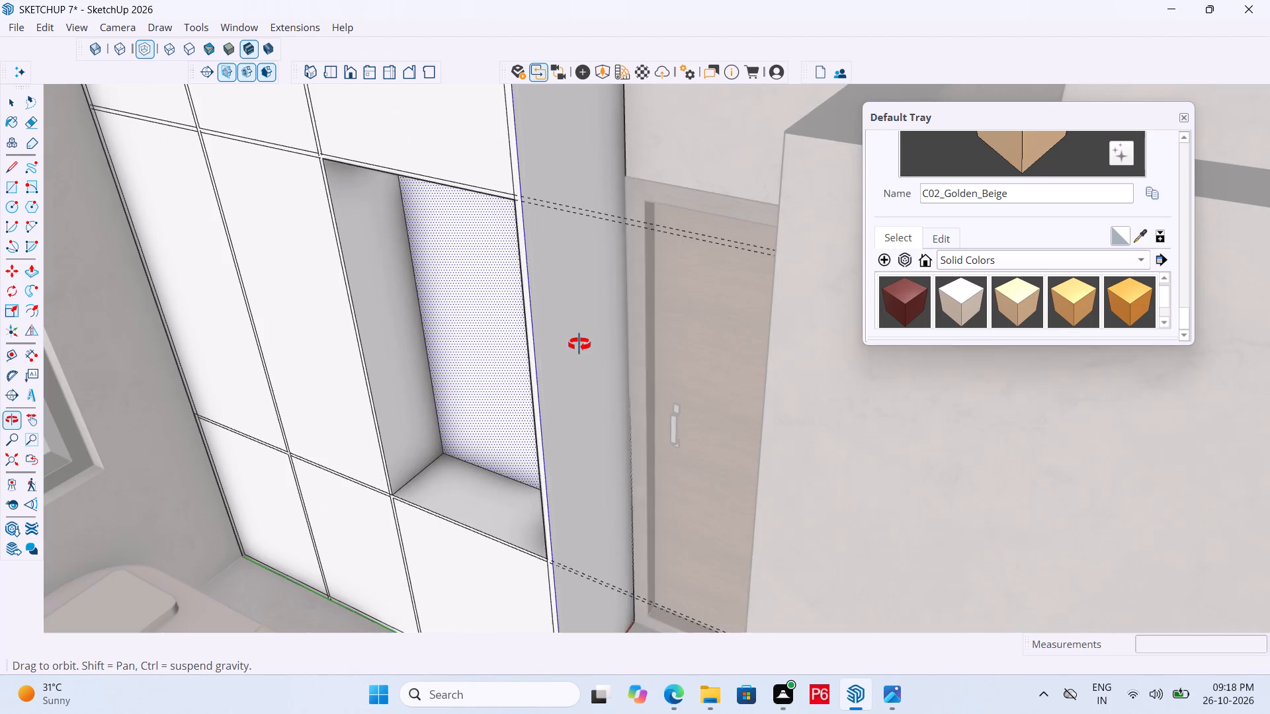
Save the model.
{"action": "middle_click_drag", "start_coordinate": [579, 344], "coordinate": [643, 336]}
{"action": "key", "text": "ctrl+s"}
{"action": "key", "text": "ctrl+s"}
{"action": "key", "text": "ctrl+s"}
{"action": "key", "text": "ctrl+s"}
{"action": "key", "text": "ctrl+s"}
{"action": "key", "text": "ctrl+s"}
{"action": "key", "text": "ctrl+s"}
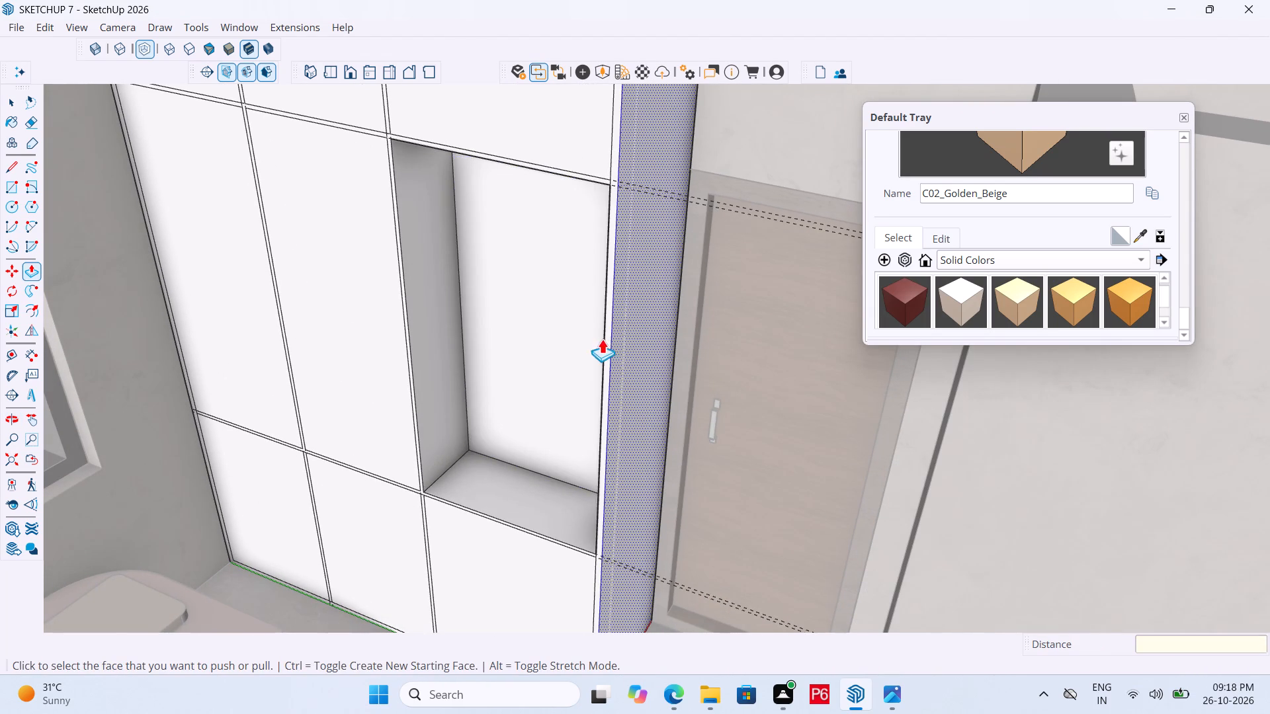
Erase the vertical and horizontal dashed guide lines of the wardrobe where they extend outside the building.
{"action": "middle_click_drag", "start_coordinate": [602, 338], "coordinate": [704, 341]}
{"action": "scroll", "coordinate": [609, 289], "scroll_direction": "down", "scroll_amount": 6}
{"action": "scroll", "coordinate": [531, 248], "scroll_direction": "down", "scroll_amount": 12}
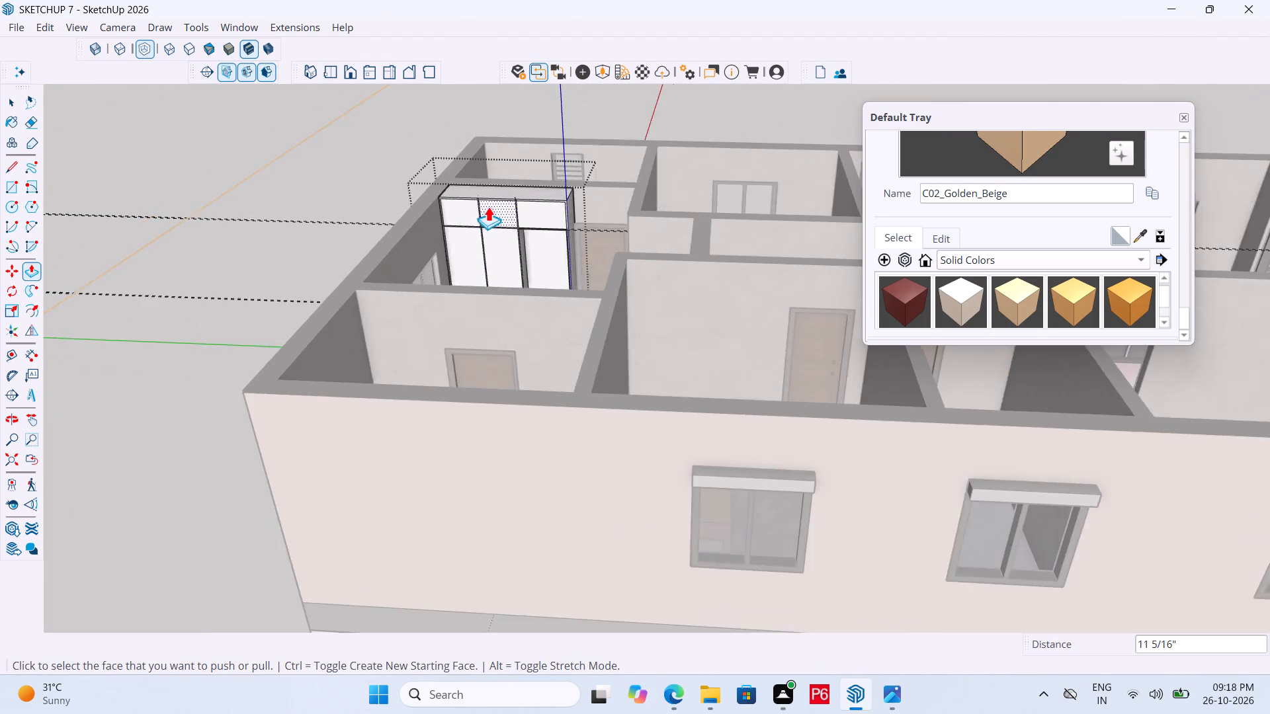
{"action": "scroll", "coordinate": [488, 206], "scroll_direction": "down", "scroll_amount": 1}
{"action": "middle_click_drag", "start_coordinate": [456, 309], "coordinate": [728, 190]}
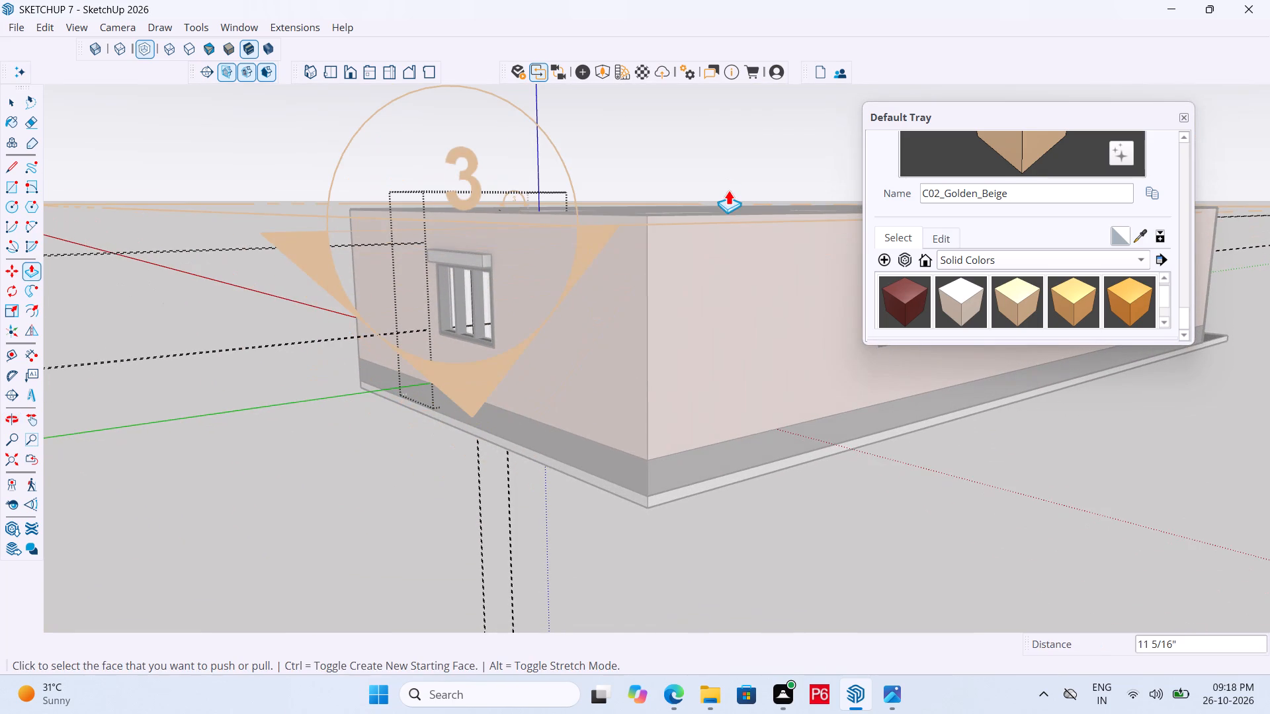
{"action": "key", "text": "e"}
{"action": "left_click_drag", "start_coordinate": [471, 510], "coordinate": [512, 510]}
{"action": "left_click", "coordinate": [512, 510]}
{"action": "left_click_drag", "start_coordinate": [383, 465], "coordinate": [346, 385]}
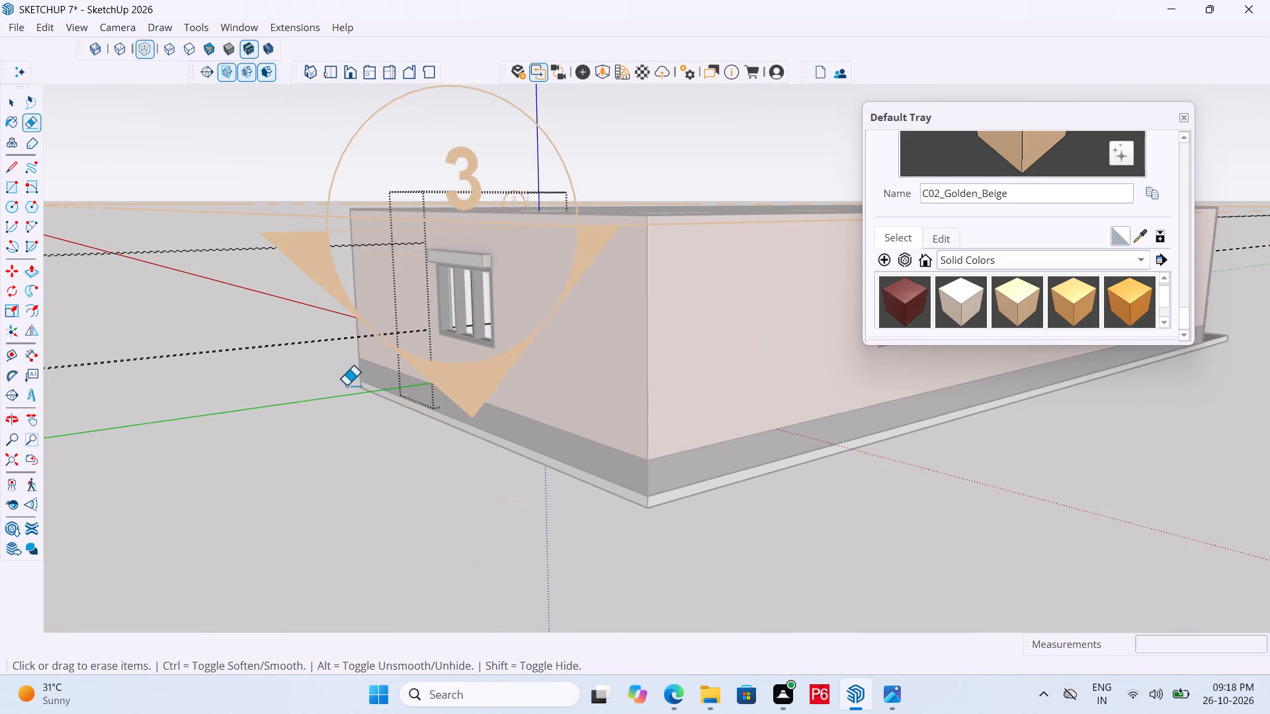
{"action": "left_click_drag", "start_coordinate": [346, 385], "coordinate": [284, 237]}
{"action": "left_click_drag", "start_coordinate": [284, 237], "coordinate": [276, 220]}
{"action": "scroll", "coordinate": [559, 219], "scroll_direction": "down", "scroll_amount": 1}
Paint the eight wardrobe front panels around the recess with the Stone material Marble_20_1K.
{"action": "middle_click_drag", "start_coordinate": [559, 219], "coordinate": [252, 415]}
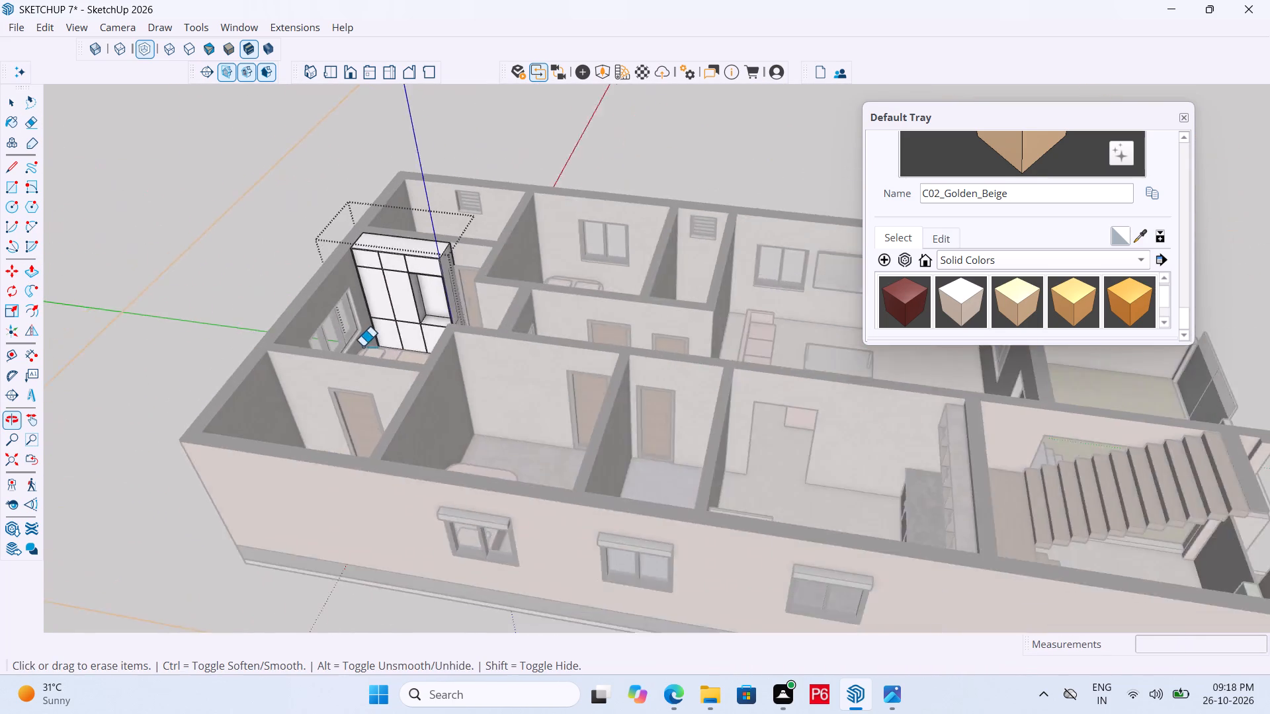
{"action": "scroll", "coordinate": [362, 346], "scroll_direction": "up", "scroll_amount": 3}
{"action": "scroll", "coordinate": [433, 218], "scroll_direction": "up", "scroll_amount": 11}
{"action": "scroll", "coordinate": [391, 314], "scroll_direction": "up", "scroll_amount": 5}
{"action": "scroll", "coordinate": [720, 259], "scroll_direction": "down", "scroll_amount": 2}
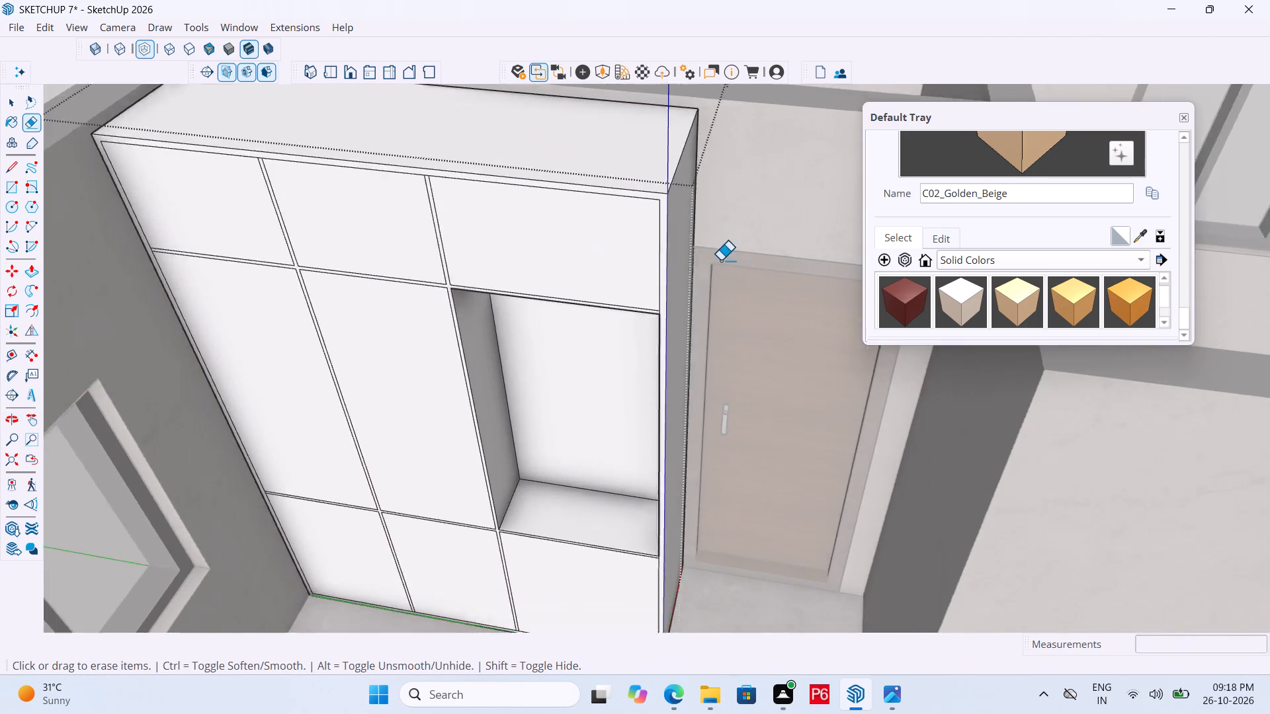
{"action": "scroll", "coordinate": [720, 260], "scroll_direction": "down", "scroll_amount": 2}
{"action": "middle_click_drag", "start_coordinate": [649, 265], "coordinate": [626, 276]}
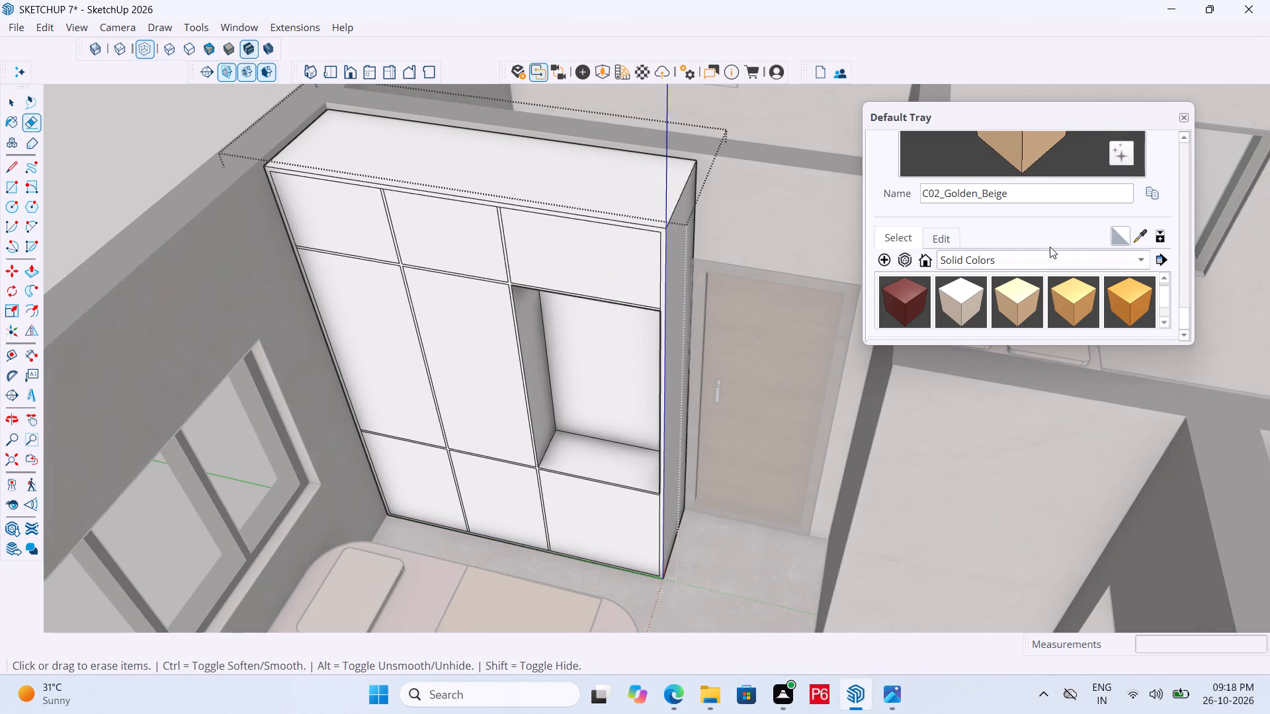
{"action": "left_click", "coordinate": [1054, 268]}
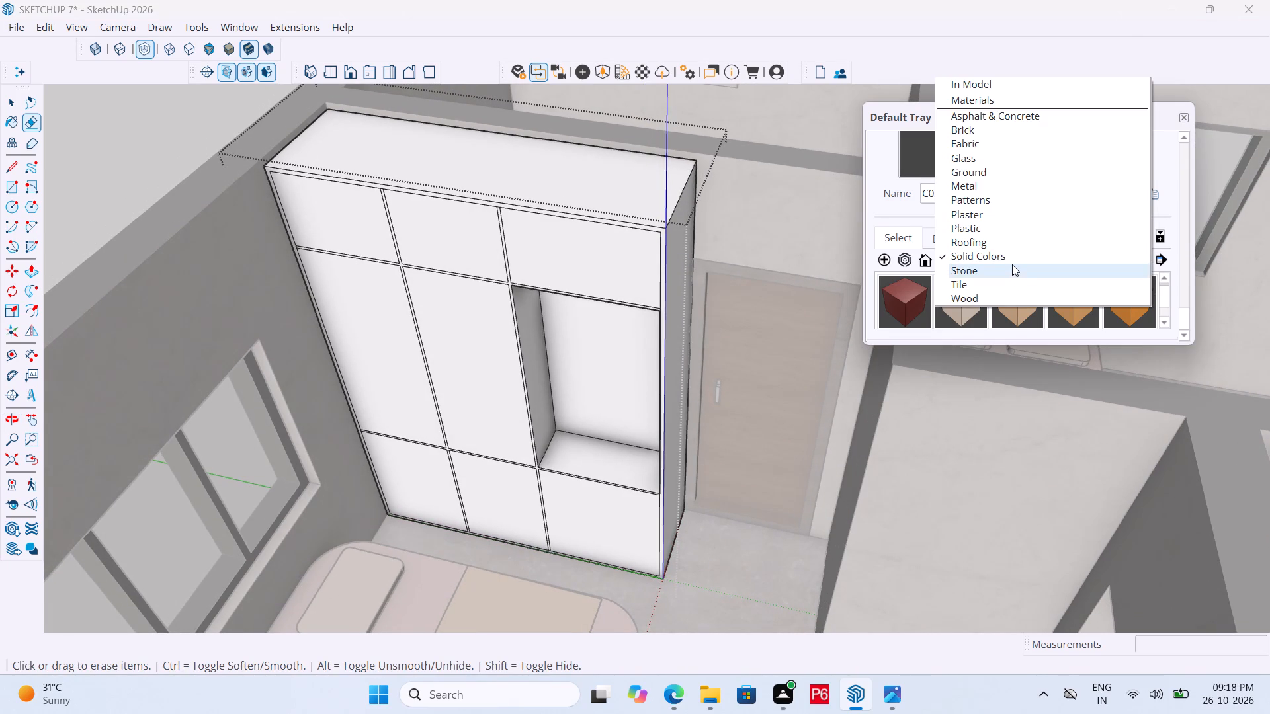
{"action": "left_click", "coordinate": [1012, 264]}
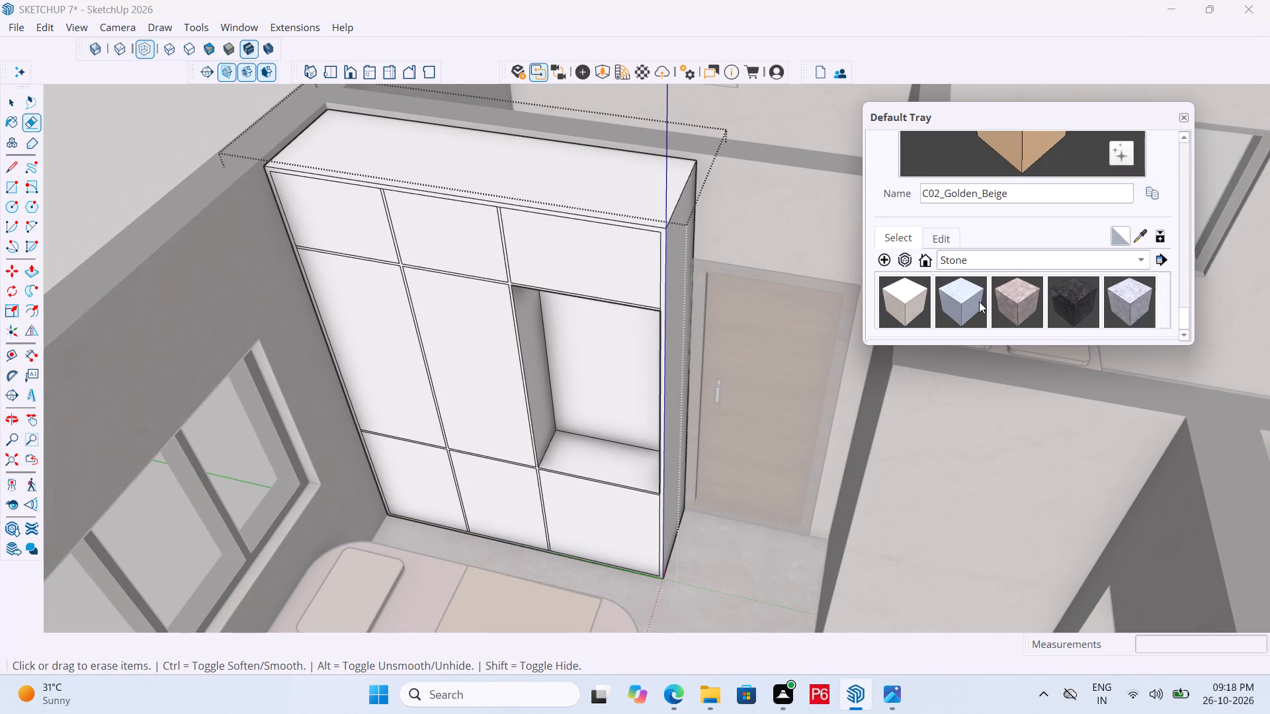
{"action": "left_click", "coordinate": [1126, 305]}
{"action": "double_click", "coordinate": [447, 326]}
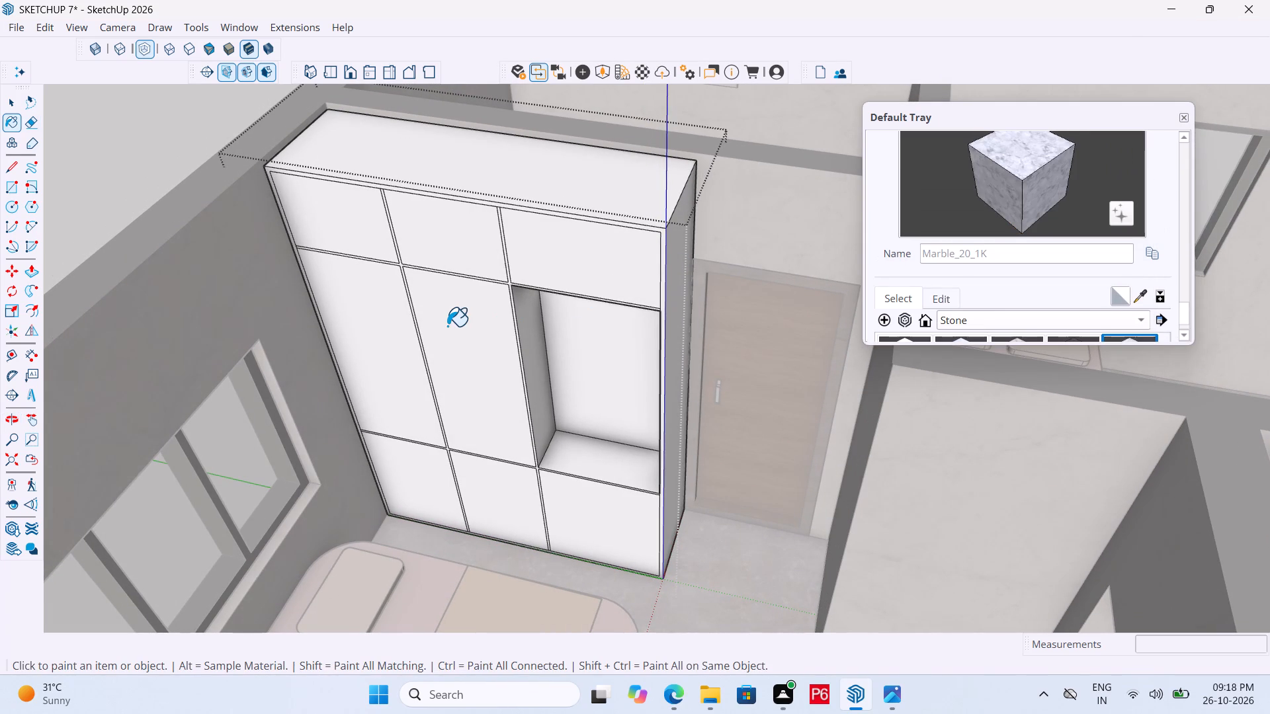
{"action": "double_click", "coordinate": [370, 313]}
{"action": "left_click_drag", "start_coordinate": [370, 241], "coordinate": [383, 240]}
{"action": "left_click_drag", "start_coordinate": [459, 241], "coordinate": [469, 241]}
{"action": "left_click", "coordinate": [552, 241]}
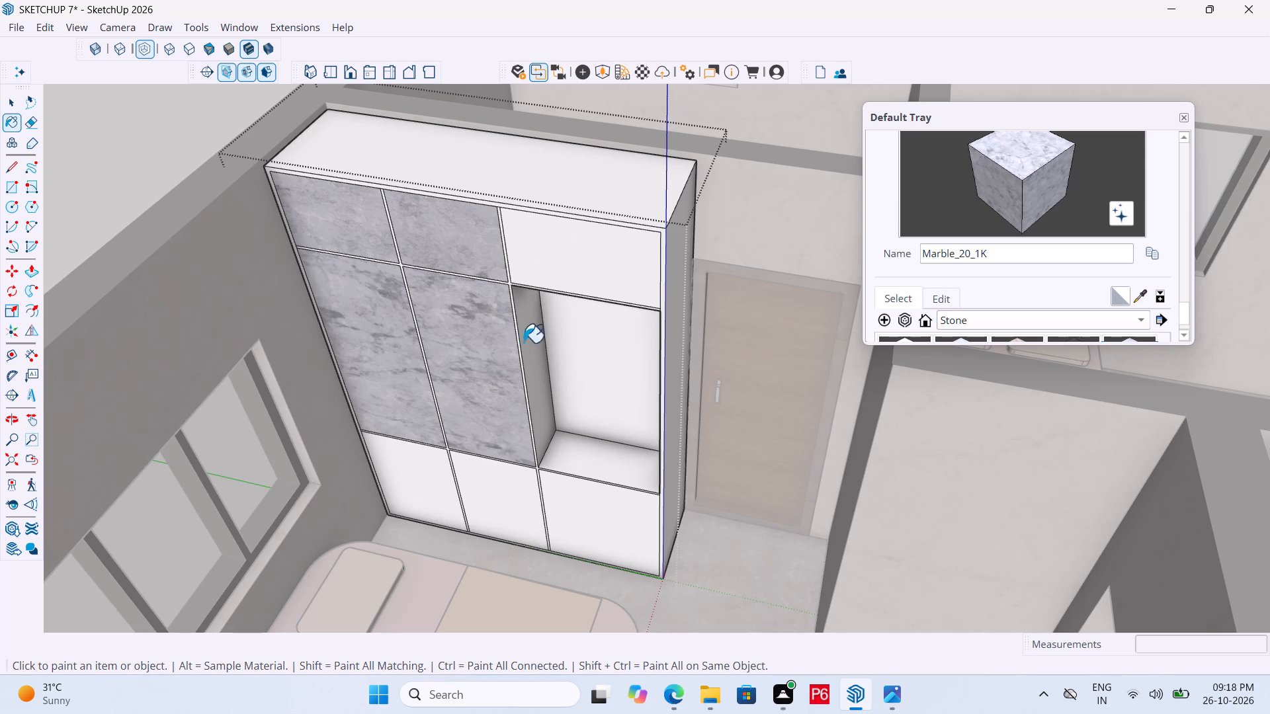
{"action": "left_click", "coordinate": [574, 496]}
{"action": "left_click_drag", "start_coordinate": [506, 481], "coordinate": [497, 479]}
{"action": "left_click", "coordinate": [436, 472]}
Paint the eight wardrobe front panels around the recess with the Wood material Plywood_01_1K.
{"action": "scroll", "coordinate": [1021, 243], "scroll_direction": "down", "scroll_amount": 4}
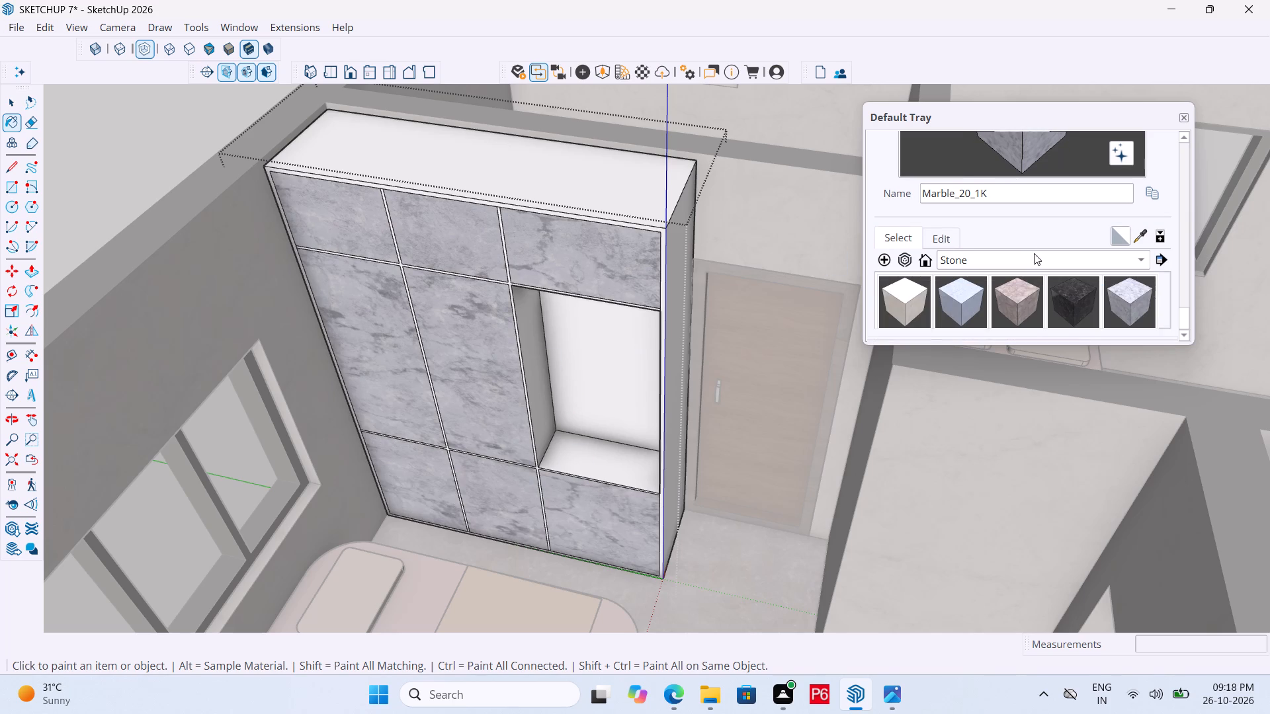
{"action": "left_click", "coordinate": [1050, 269]}
{"action": "left_click", "coordinate": [961, 286]}
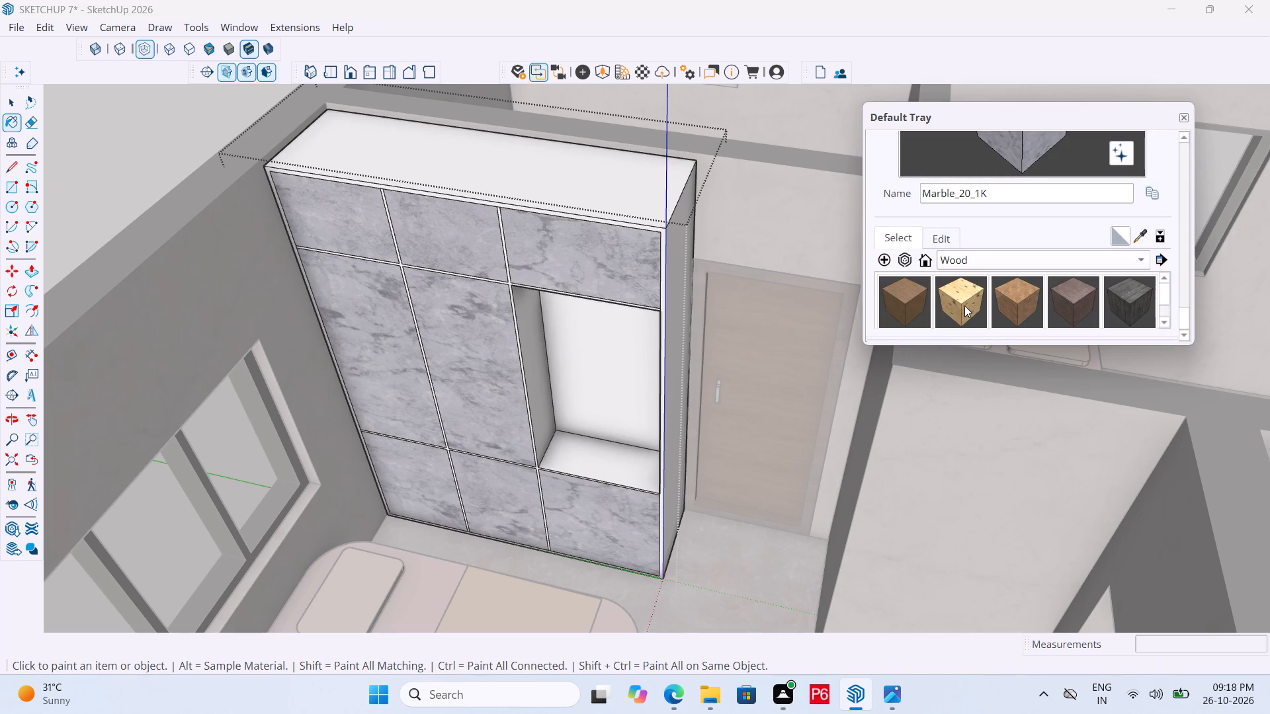
{"action": "left_click", "coordinate": [910, 294]}
{"action": "left_click", "coordinate": [495, 329]}
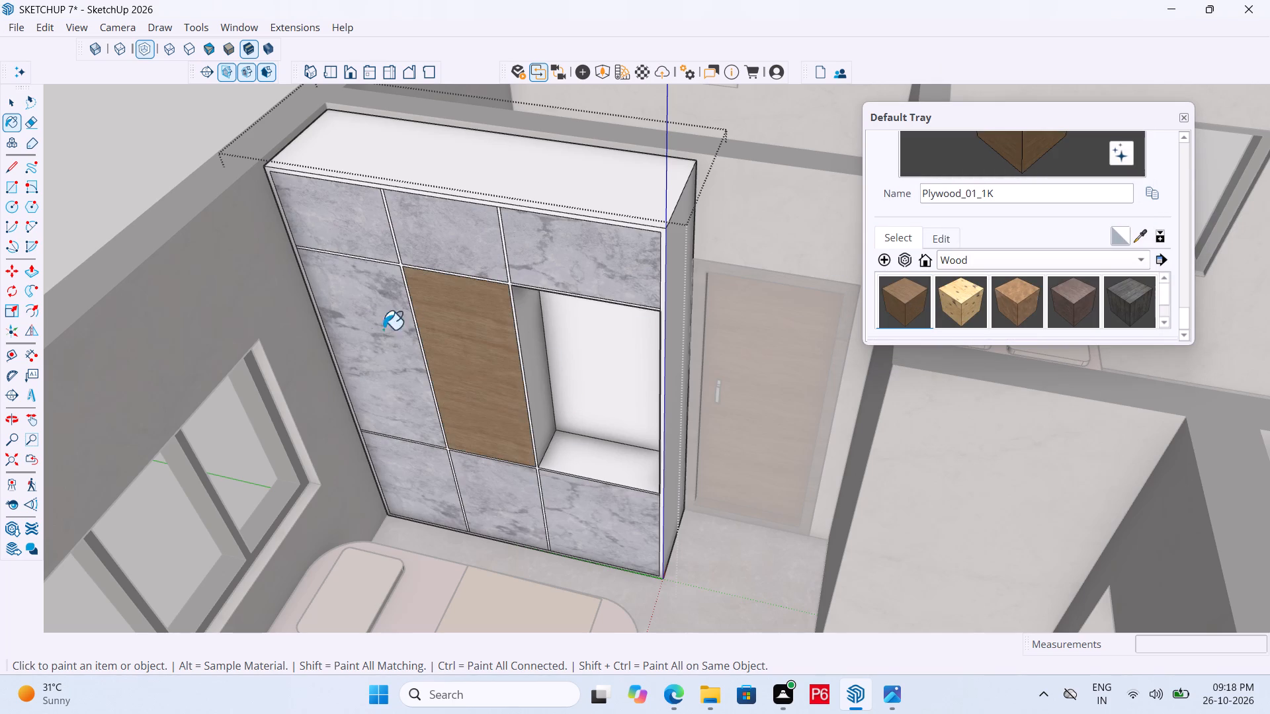
{"action": "left_click", "coordinate": [360, 327]}
{"action": "double_click", "coordinate": [367, 222]}
{"action": "left_click_drag", "start_coordinate": [423, 241], "coordinate": [444, 241]}
{"action": "double_click", "coordinate": [577, 249]}
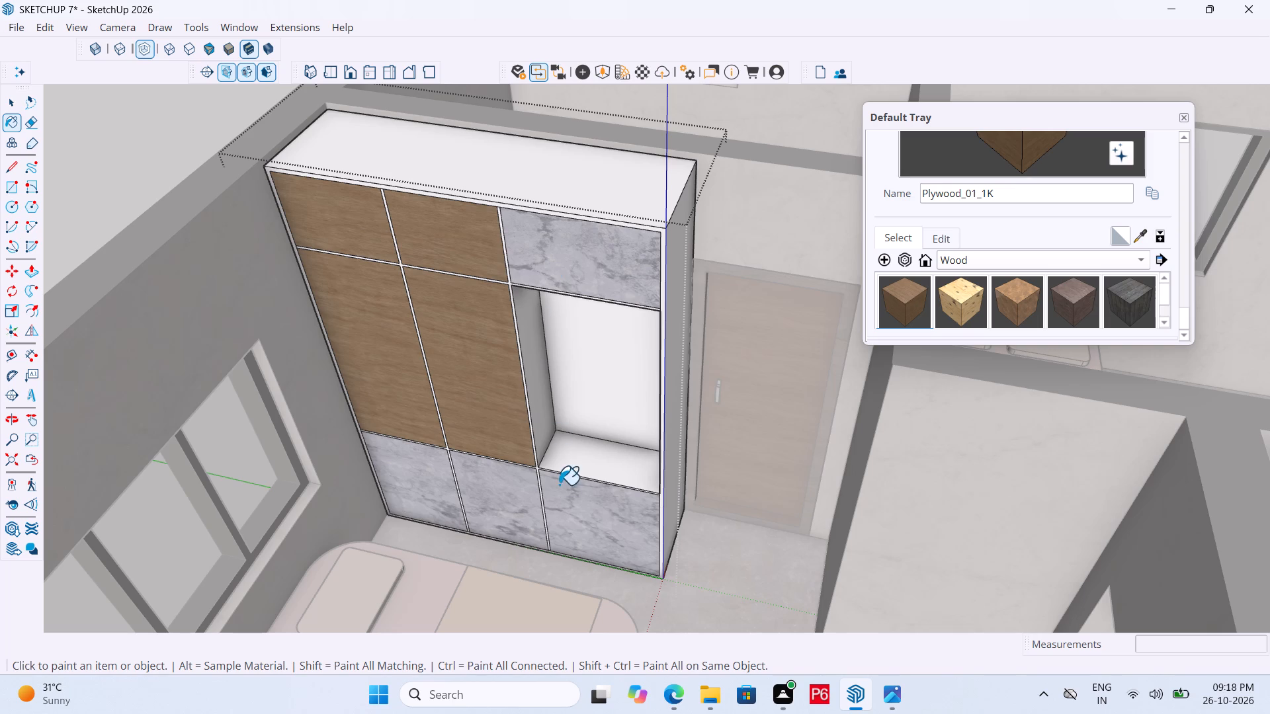
{"action": "left_click", "coordinate": [560, 496]}
{"action": "left_click_drag", "start_coordinate": [509, 496], "coordinate": [500, 491]}
{"action": "left_click", "coordinate": [408, 476]}
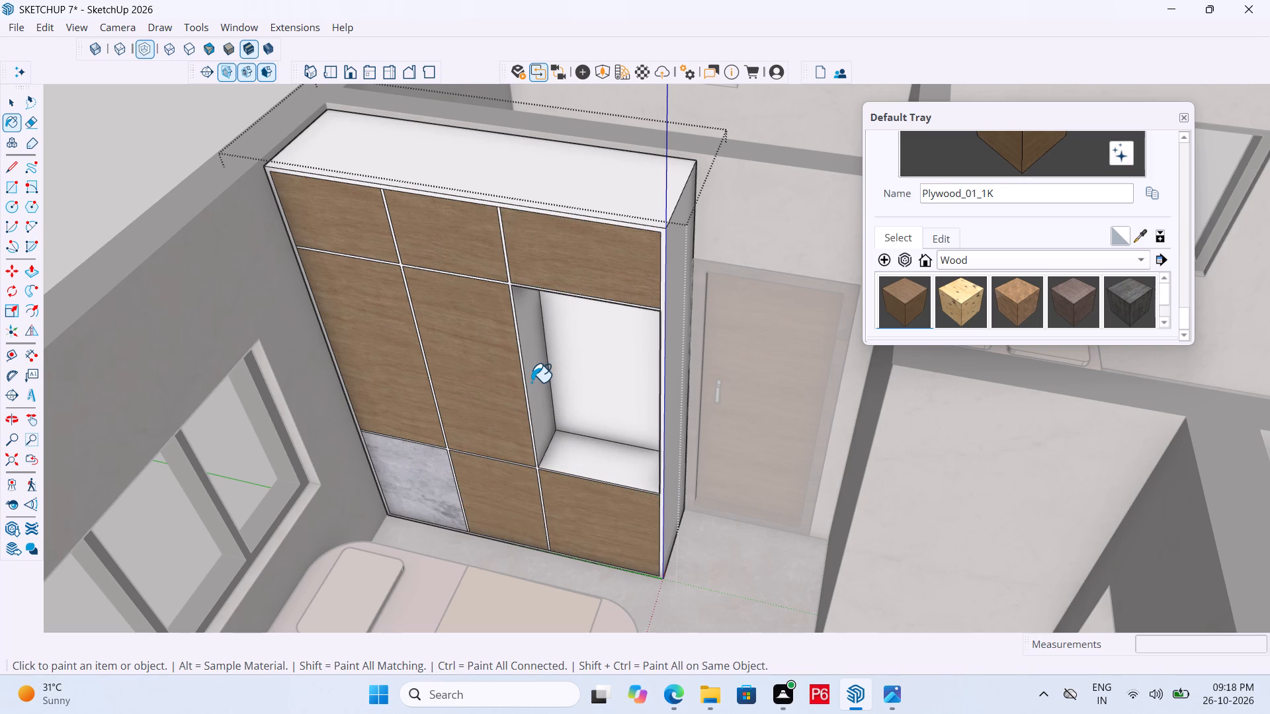
Save the model.
{"action": "key", "text": "ctrl+s"}
{"action": "key", "text": "ctrl+s"}
{"action": "key", "text": "ctrl+s"}
Paint the gap strips between the wardrobe panels with the solid colour M07_Charcoal_Gleam.
{"action": "scroll", "coordinate": [470, 280], "scroll_direction": "up", "scroll_amount": 10}
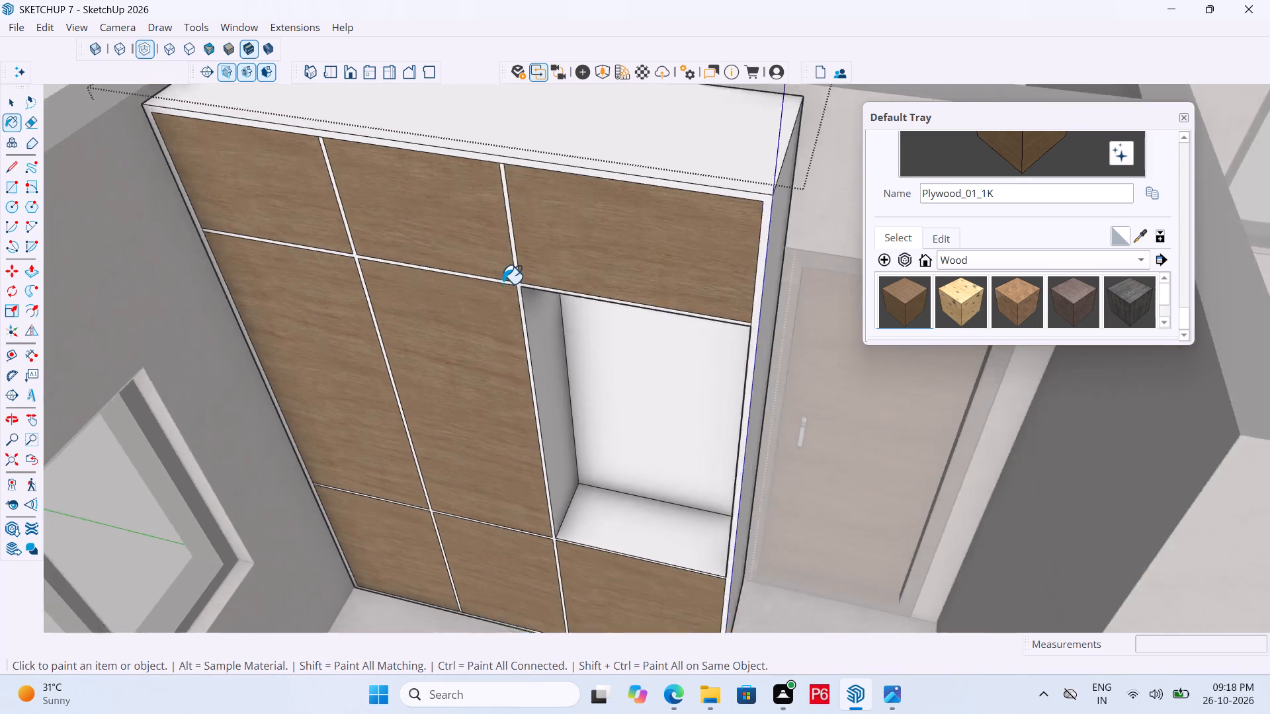
{"action": "scroll", "coordinate": [502, 284], "scroll_direction": "up", "scroll_amount": 11}
{"action": "scroll", "coordinate": [1097, 296], "scroll_direction": "down", "scroll_amount": 5}
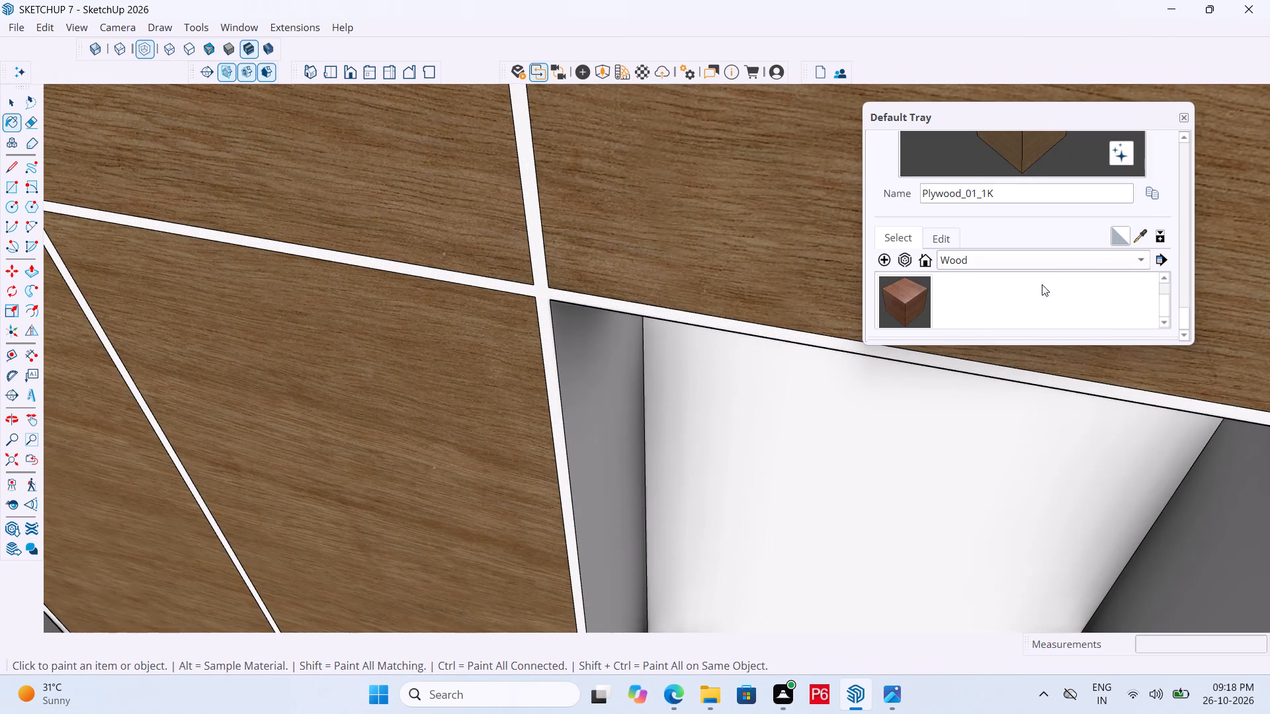
{"action": "left_click", "coordinate": [1060, 256]}
{"action": "left_click", "coordinate": [1035, 218]}
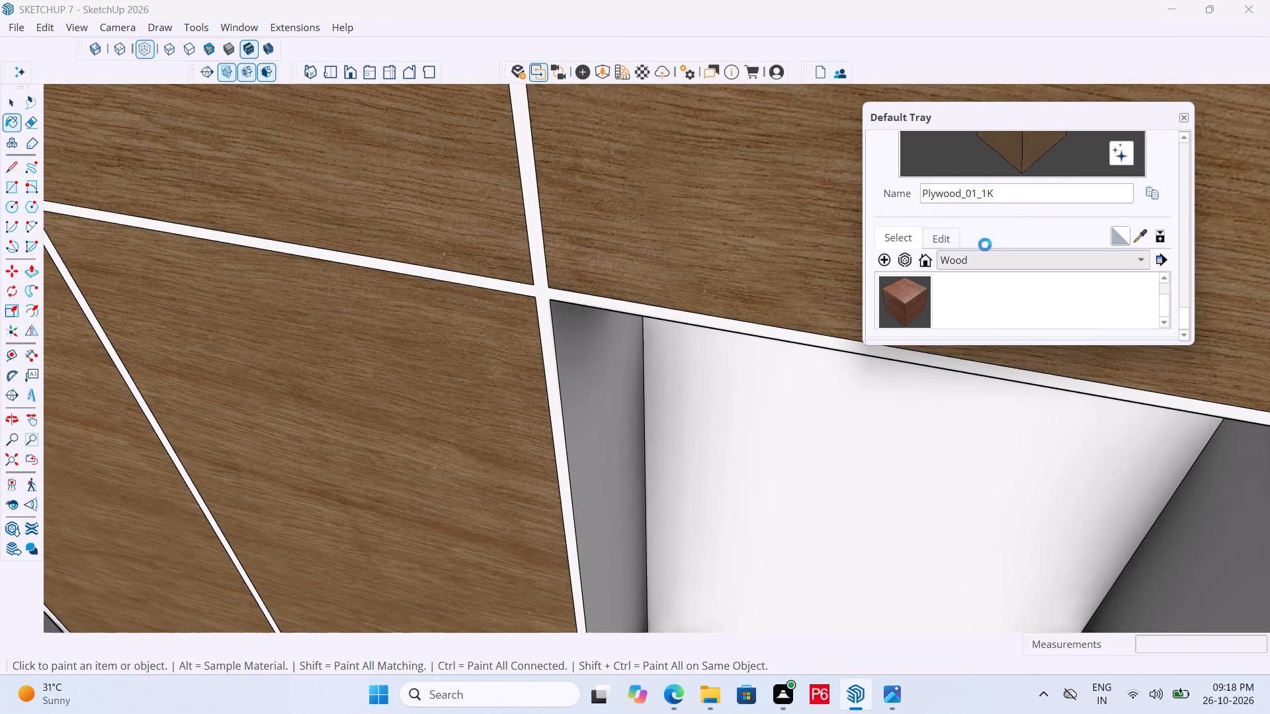
{"action": "scroll", "coordinate": [1076, 241], "scroll_direction": "down", "scroll_amount": 6}
{"action": "scroll", "coordinate": [1074, 299], "scroll_direction": "down", "scroll_amount": 12}
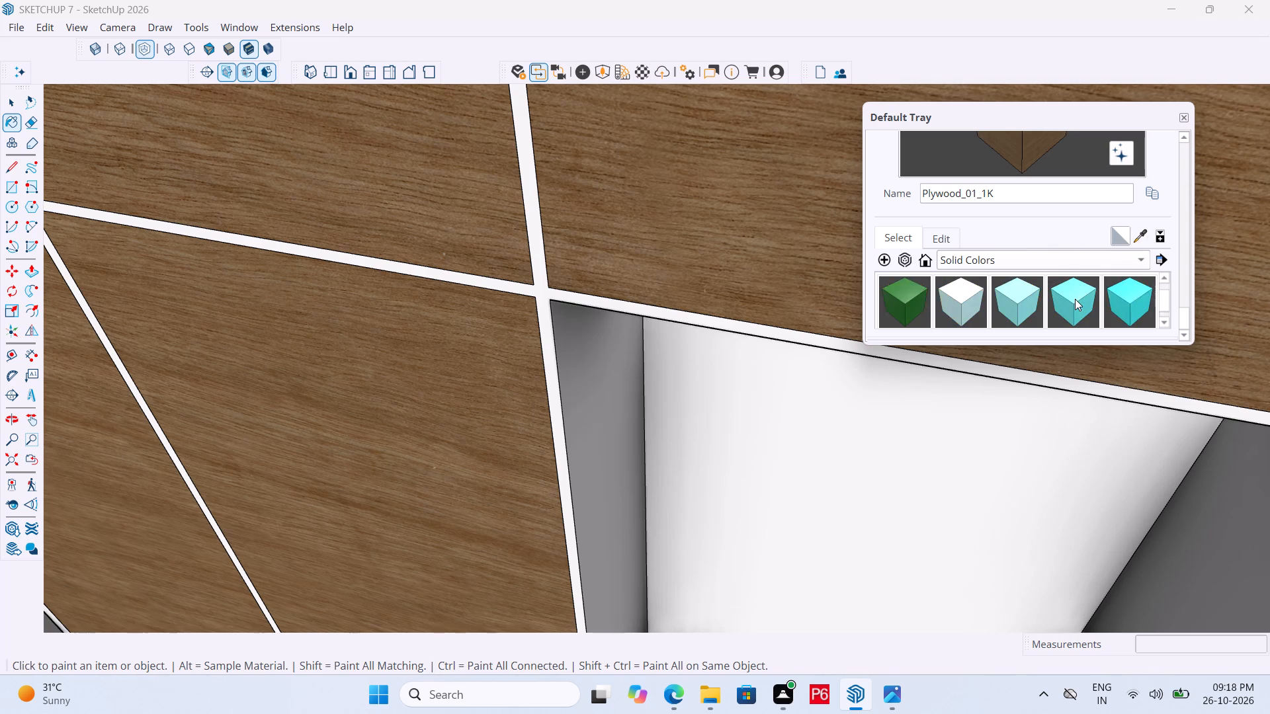
{"action": "scroll", "coordinate": [1075, 299], "scroll_direction": "down", "scroll_amount": 16}
{"action": "scroll", "coordinate": [1054, 296], "scroll_direction": "up", "scroll_amount": 1}
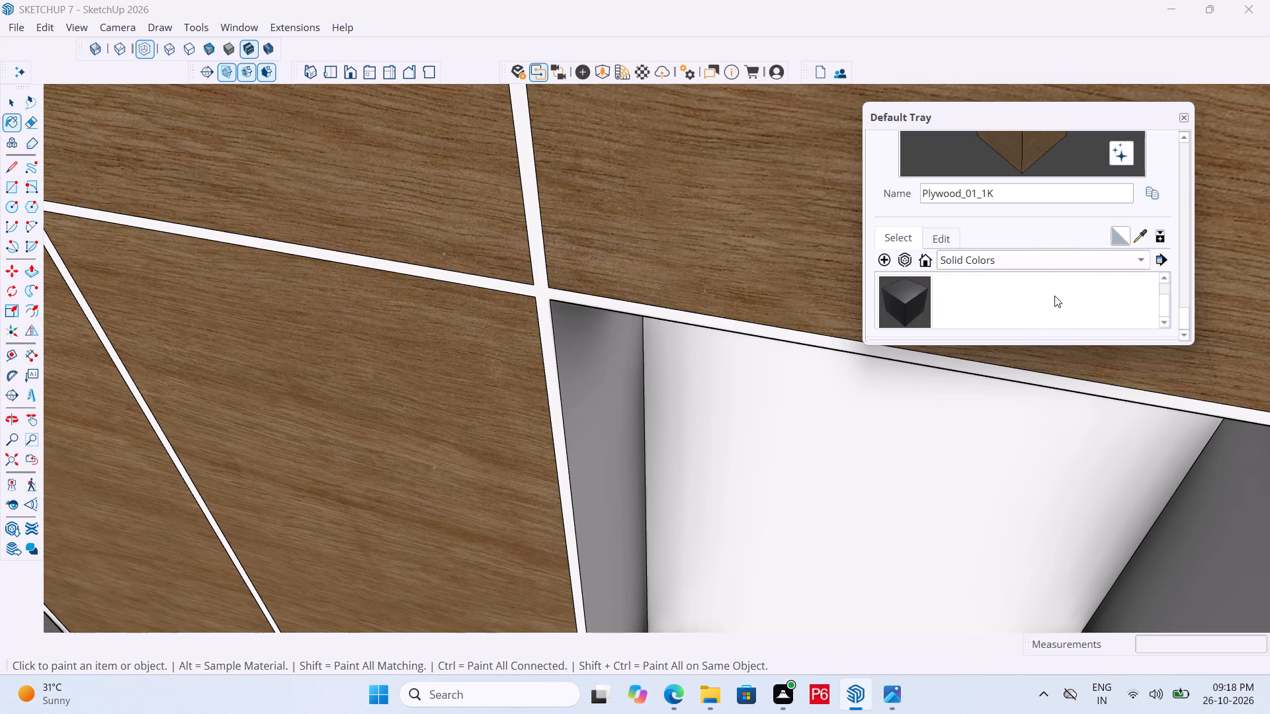
{"action": "scroll", "coordinate": [1054, 296], "scroll_direction": "up", "scroll_amount": 1}
{"action": "scroll", "coordinate": [1087, 296], "scroll_direction": "down", "scroll_amount": 1}
{"action": "left_click", "coordinate": [1081, 301]}
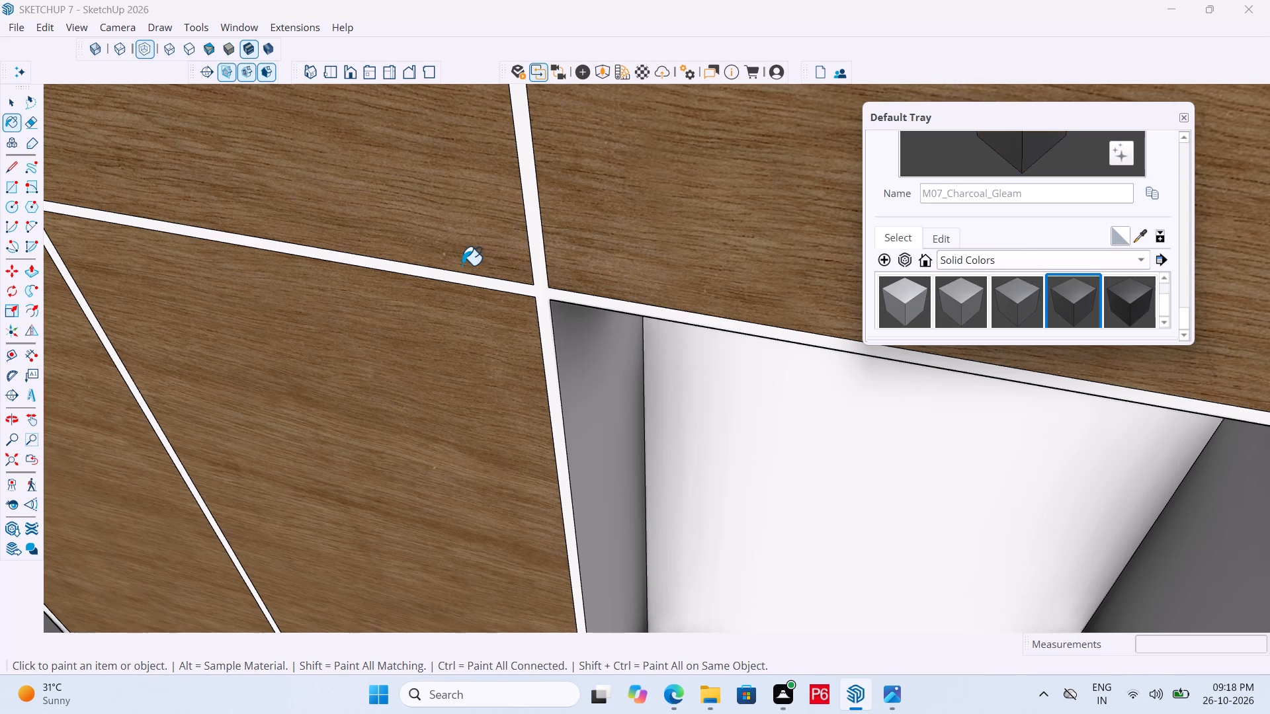
{"action": "left_click", "coordinate": [540, 297]}
Paint the wardrobe's outer front frame with M07_Charcoal_Gleam.
{"action": "scroll", "coordinate": [540, 276], "scroll_direction": "down", "scroll_amount": 10}
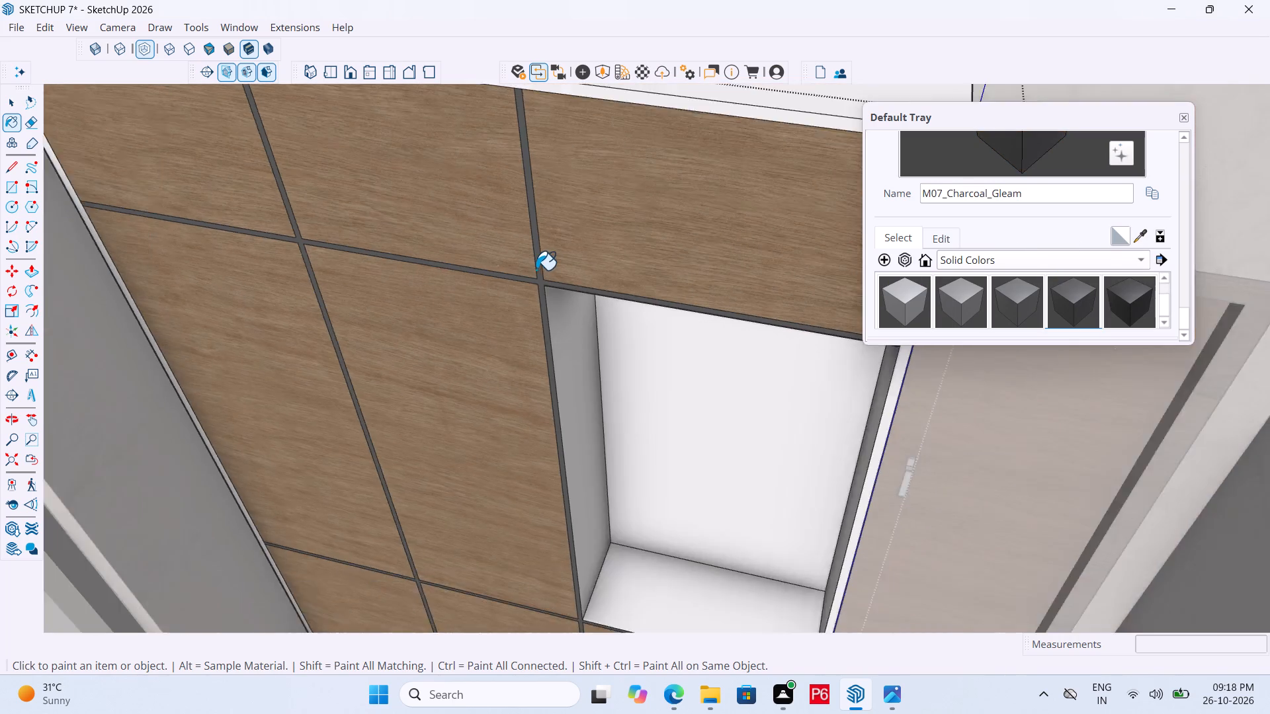
{"action": "scroll", "coordinate": [536, 270], "scroll_direction": "down", "scroll_amount": 9}
{"action": "scroll", "coordinate": [656, 206], "scroll_direction": "up", "scroll_amount": 7}
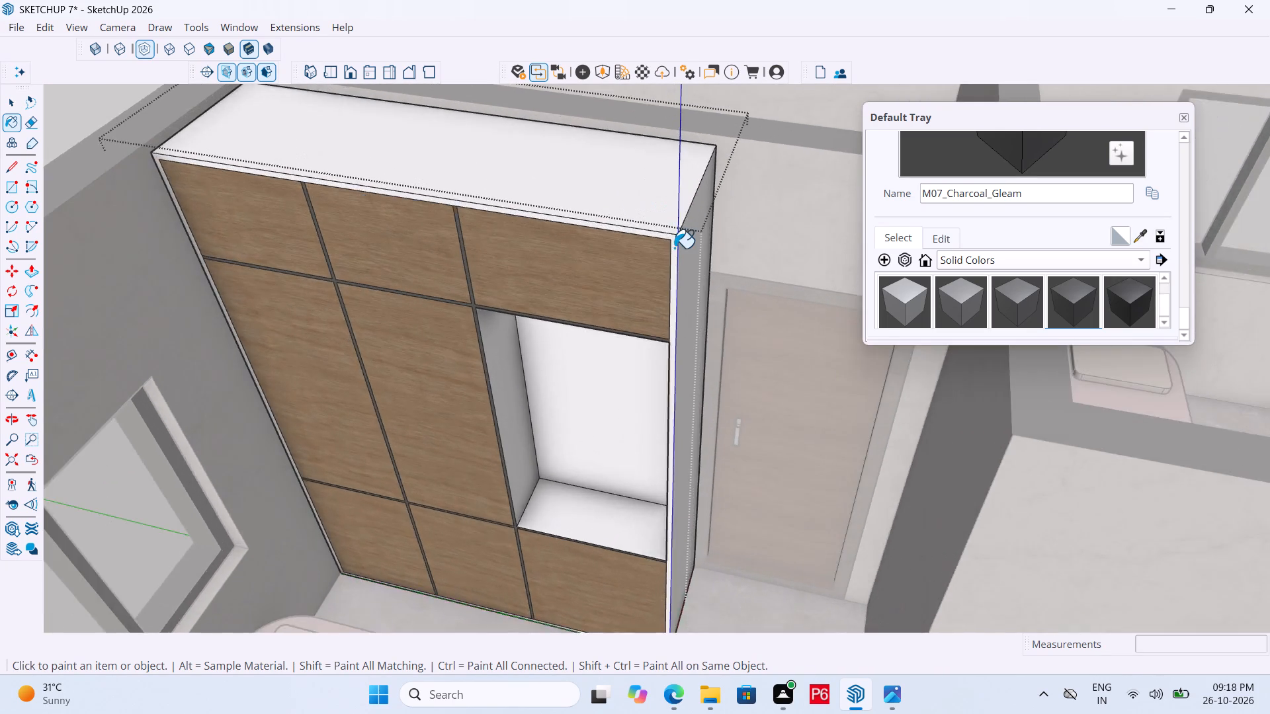
{"action": "scroll", "coordinate": [674, 248], "scroll_direction": "up", "scroll_amount": 4}
{"action": "left_click", "coordinate": [674, 243]}
{"action": "scroll", "coordinate": [679, 230], "scroll_direction": "down", "scroll_amount": 10}
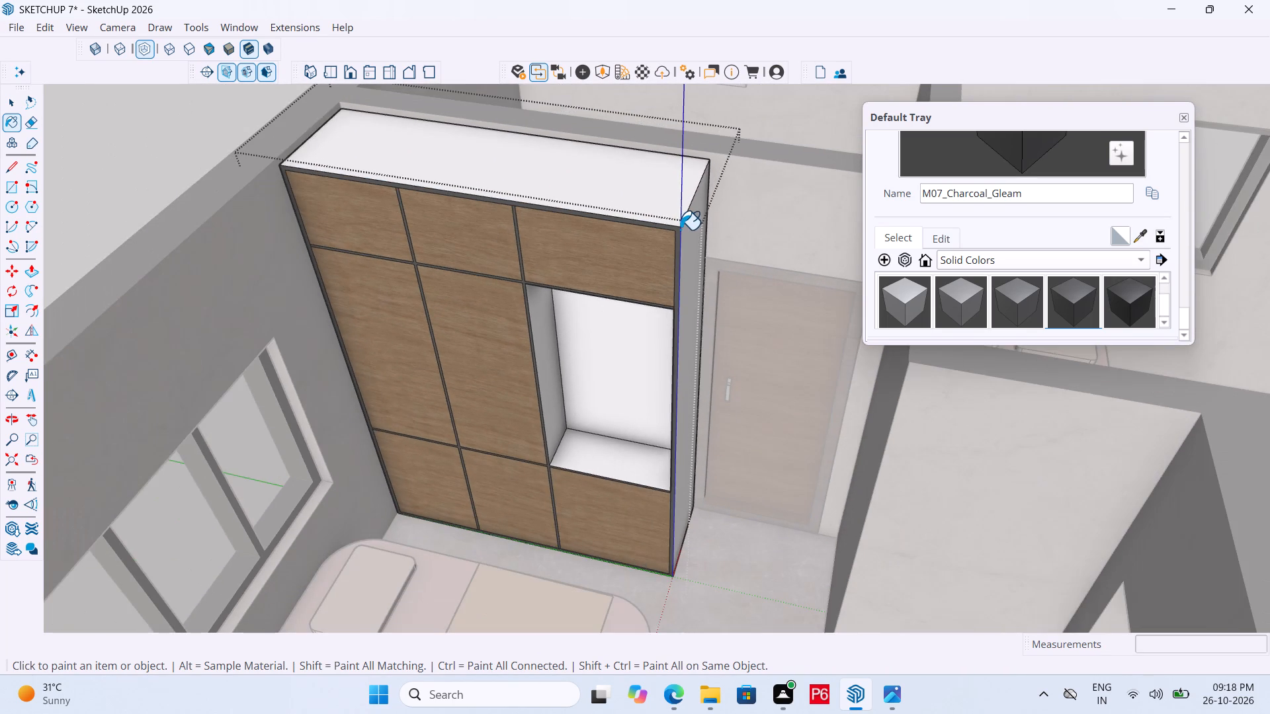
Sample Plywood_01_1K from a front panel and paint the wardrobe's top and door-side outer face with it.
{"action": "middle_click_drag", "start_coordinate": [698, 245], "coordinate": [622, 234]}
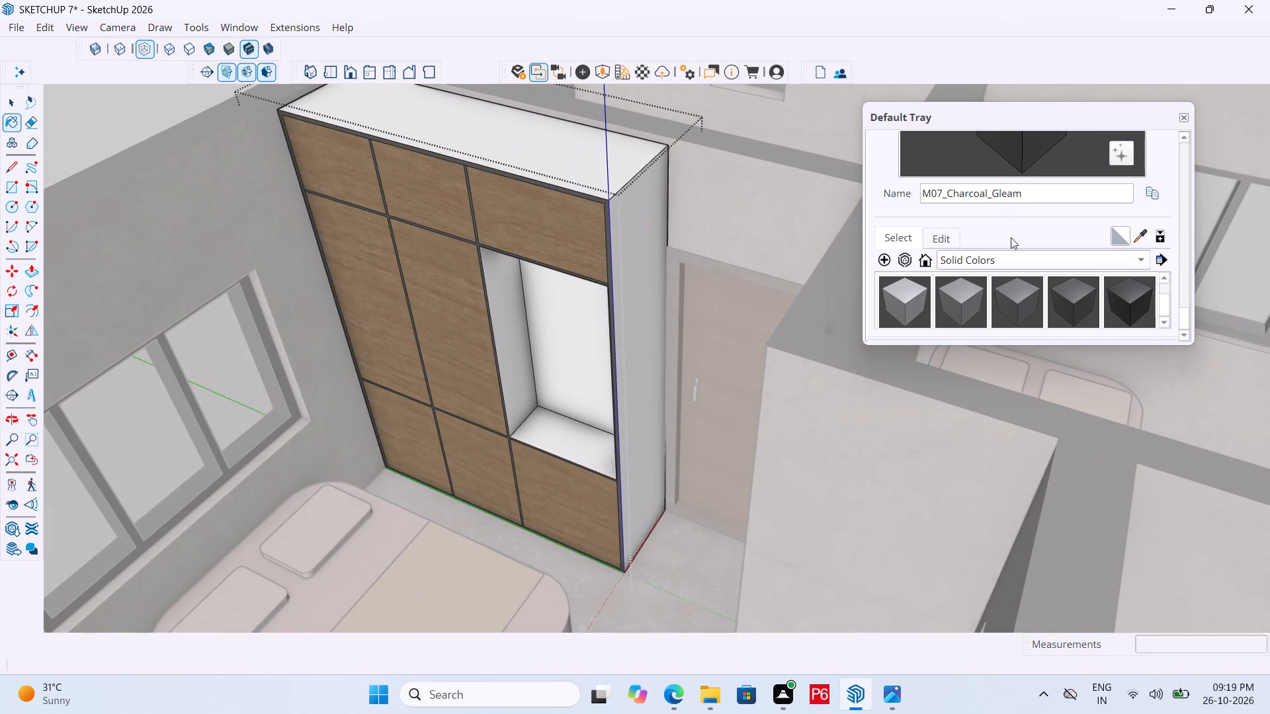
{"action": "left_click", "coordinate": [1141, 235]}
{"action": "left_click", "coordinate": [532, 238]}
{"action": "left_click", "coordinate": [571, 159]}
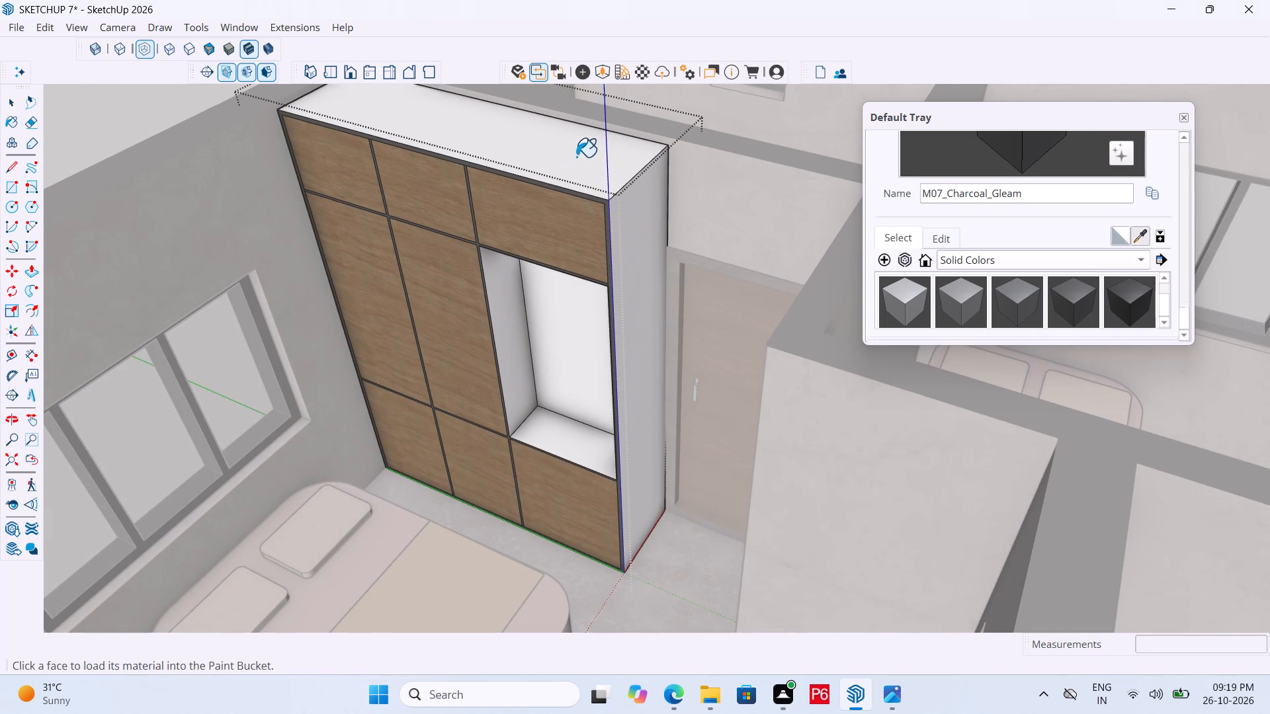
{"action": "left_click", "coordinate": [624, 208]}
Paint the two inner side faces of the wardrobe recess with Plywood_01_1K.
{"action": "scroll", "coordinate": [582, 231], "scroll_direction": "down", "scroll_amount": 1}
{"action": "middle_click_drag", "start_coordinate": [582, 231], "coordinate": [663, 237]}
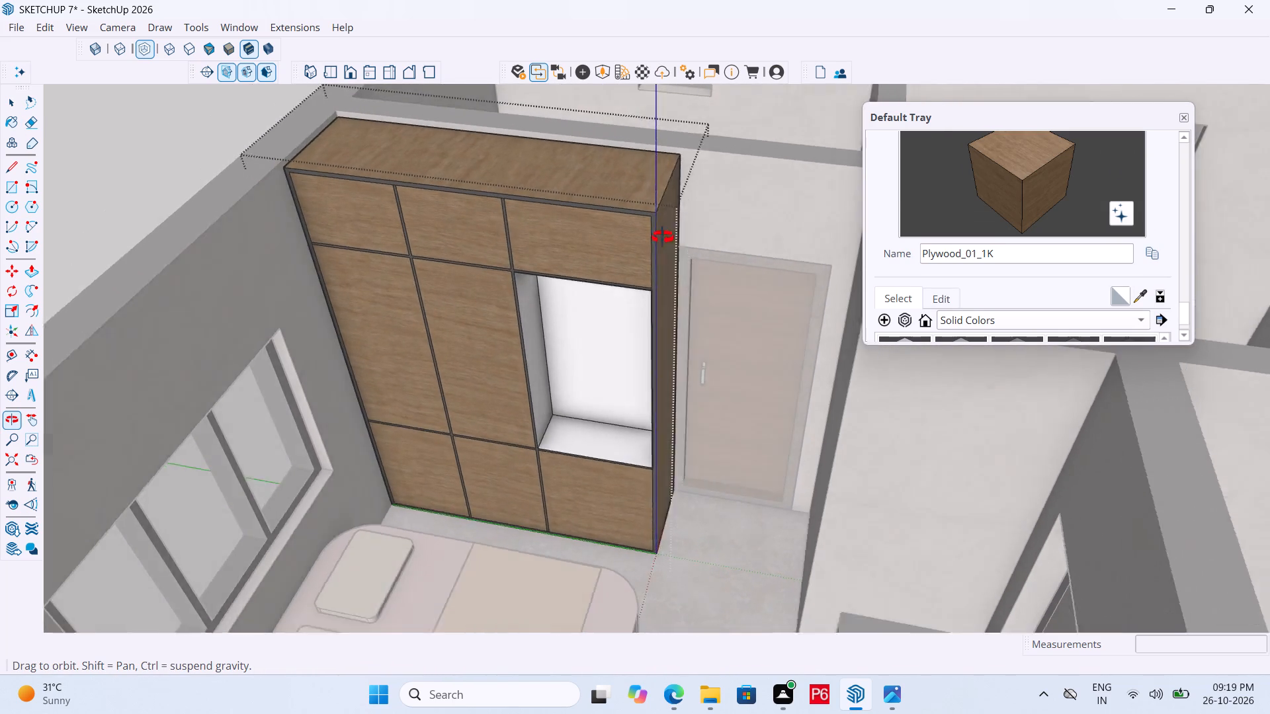
{"action": "middle_click_drag", "start_coordinate": [663, 237], "coordinate": [654, 214]}
{"action": "scroll", "coordinate": [587, 375], "scroll_direction": "up", "scroll_amount": 6}
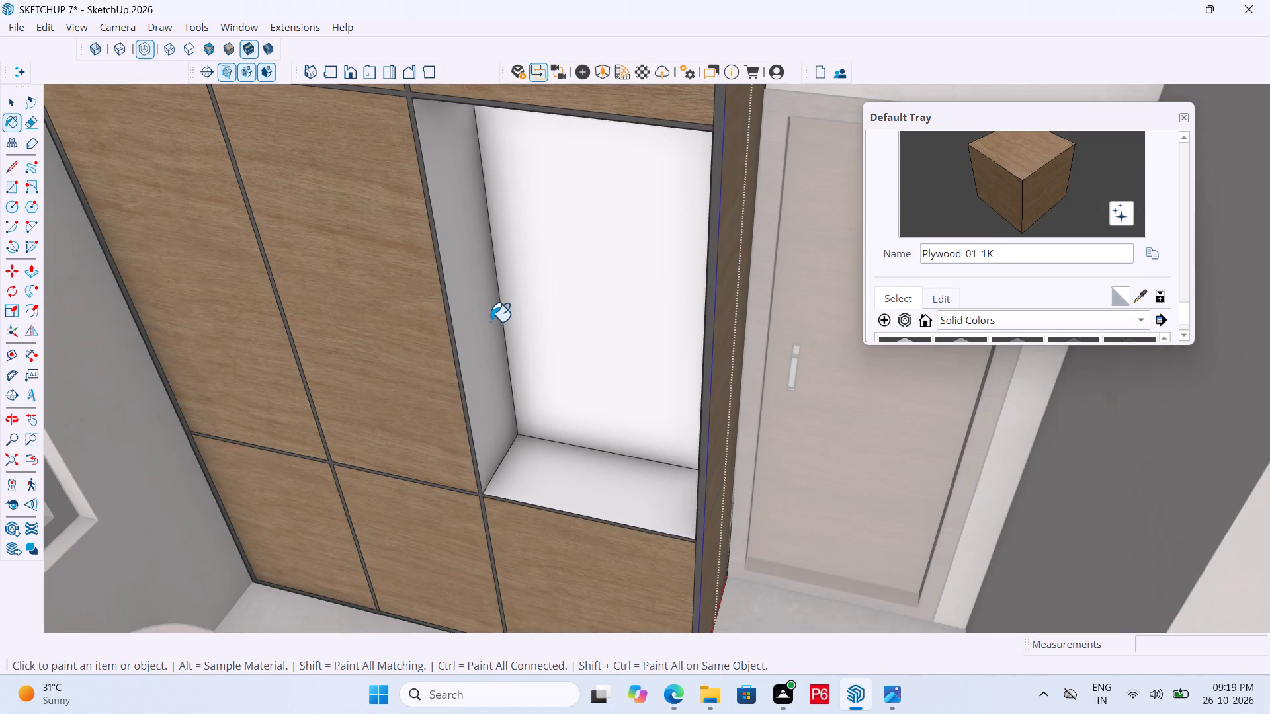
{"action": "left_click", "coordinate": [490, 321]}
{"action": "scroll", "coordinate": [418, 266], "scroll_direction": "down", "scroll_amount": 5}
{"action": "middle_click_drag", "start_coordinate": [446, 294], "coordinate": [636, 317]}
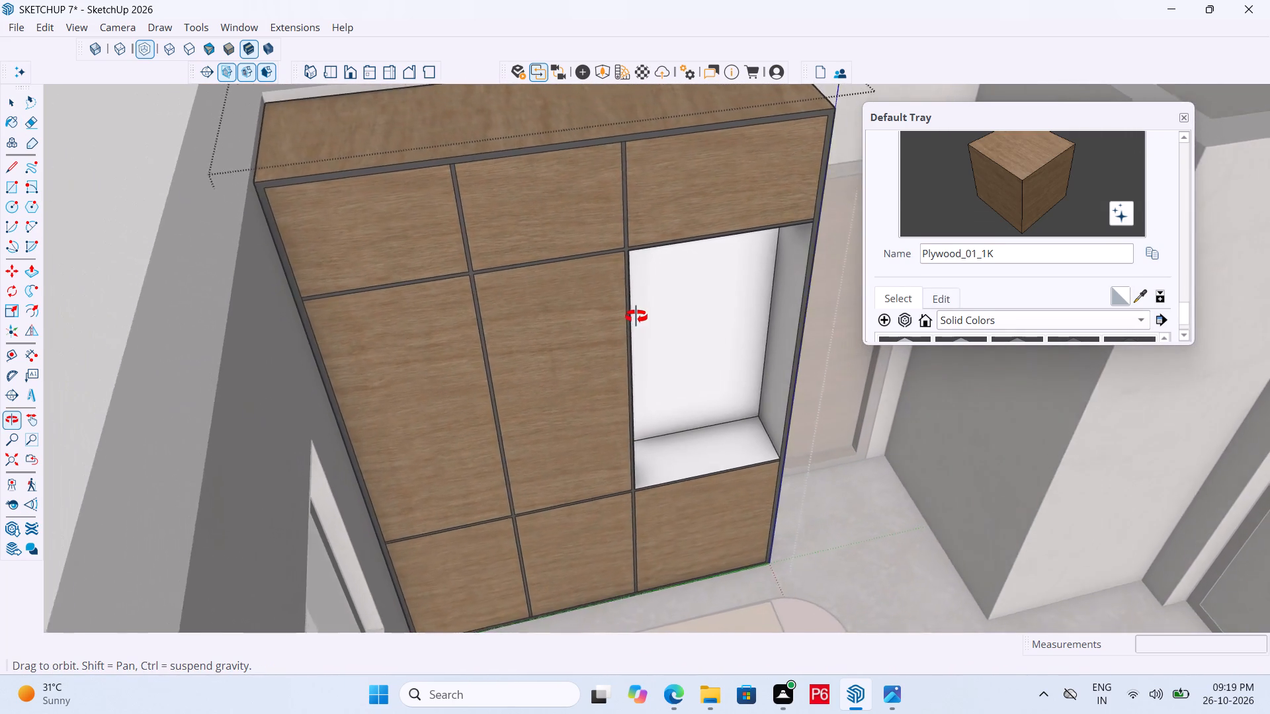
{"action": "middle_click_drag", "start_coordinate": [636, 317], "coordinate": [734, 306]}
{"action": "scroll", "coordinate": [414, 322], "scroll_direction": "down", "scroll_amount": 1}
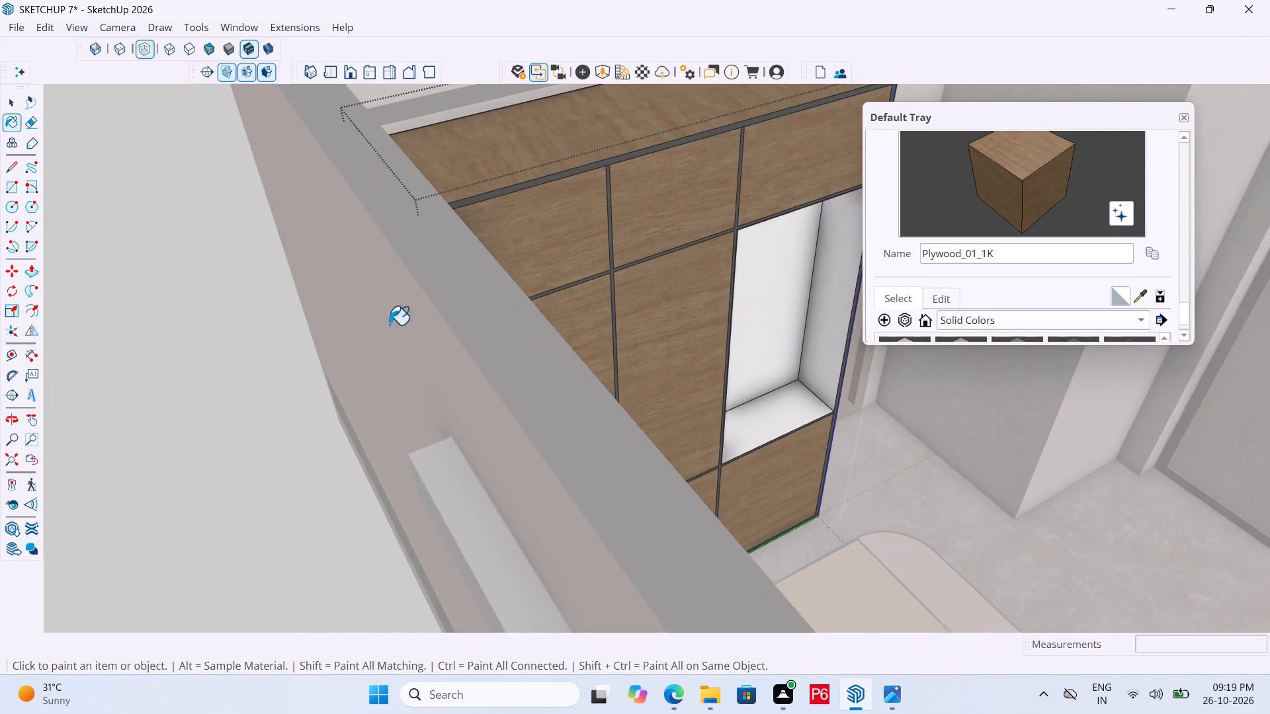
{"action": "scroll", "coordinate": [389, 325], "scroll_direction": "down", "scroll_amount": 3}
{"action": "scroll", "coordinate": [726, 294], "scroll_direction": "up", "scroll_amount": 4}
{"action": "left_click", "coordinate": [727, 290]}
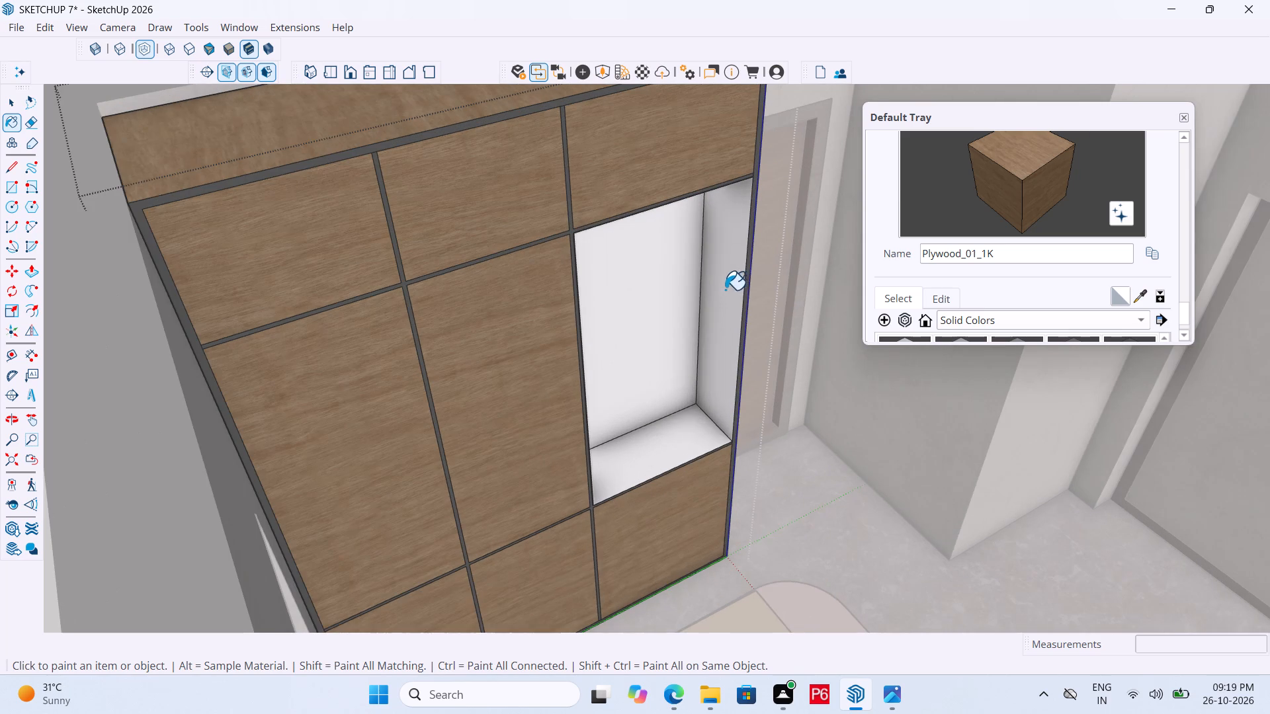
Paint the floor and back face of the wardrobe recess with Plywood_01_1K.
{"action": "scroll", "coordinate": [532, 249], "scroll_direction": "down", "scroll_amount": 1}
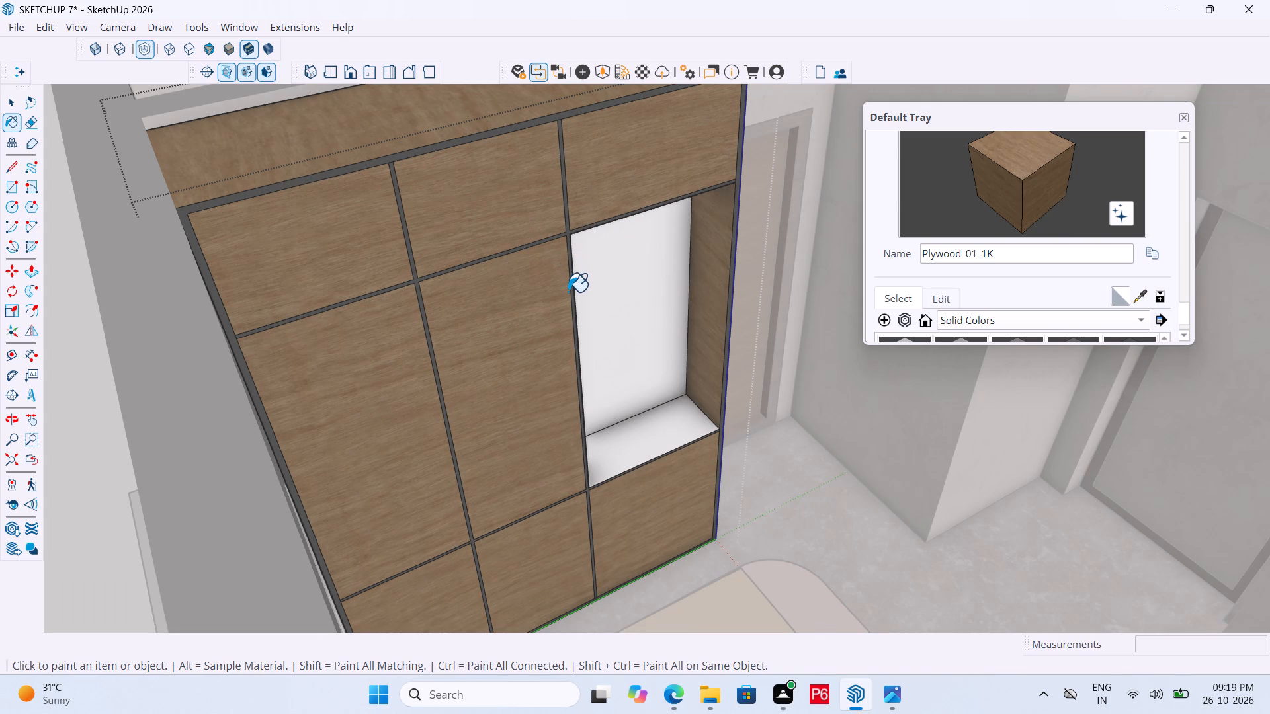
{"action": "scroll", "coordinate": [603, 325], "scroll_direction": "down", "scroll_amount": 5}
{"action": "middle_click_drag", "start_coordinate": [599, 322], "coordinate": [441, 297]}
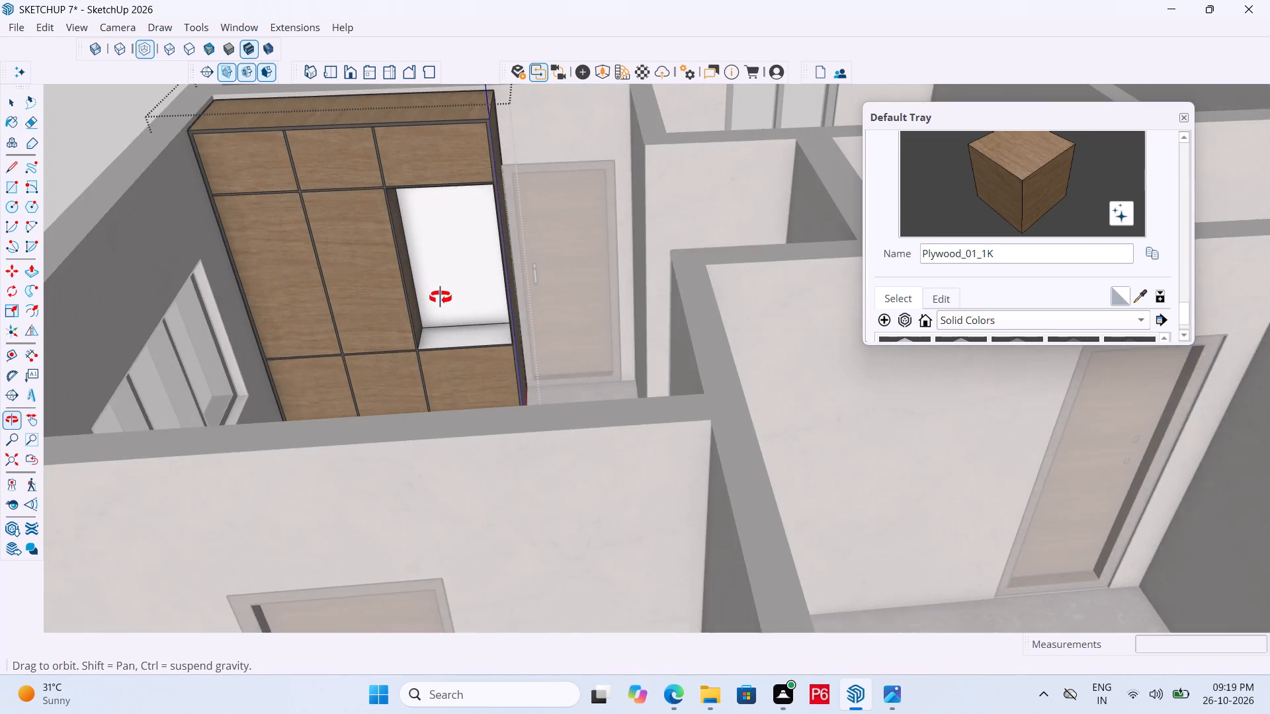
{"action": "middle_click_drag", "start_coordinate": [441, 297], "coordinate": [454, 327]}
{"action": "scroll", "coordinate": [453, 325], "scroll_direction": "up", "scroll_amount": 3}
{"action": "left_click", "coordinate": [472, 388]}
{"action": "left_click", "coordinate": [482, 330]}
{"action": "scroll", "coordinate": [472, 322], "scroll_direction": "down", "scroll_amount": 4}
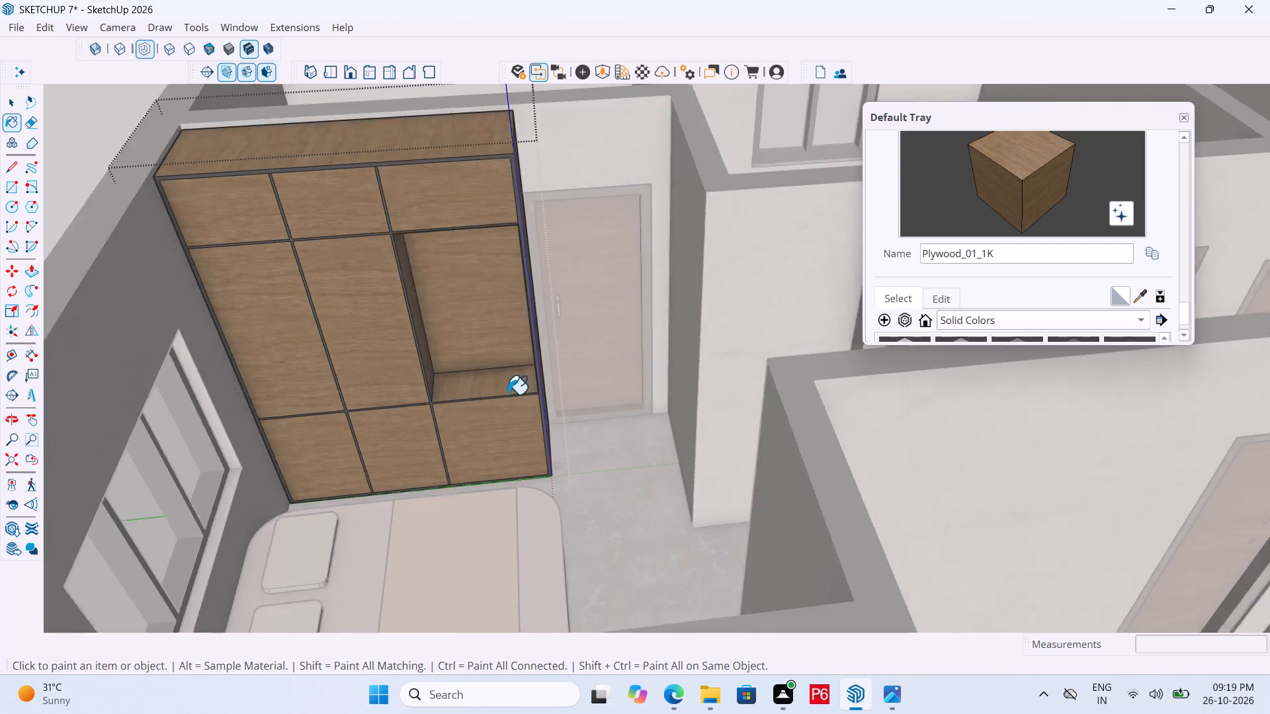
Paint the upper inner face of the wardrobe recess with Plywood_01_1K.
{"action": "scroll", "coordinate": [507, 394], "scroll_direction": "down", "scroll_amount": 3}
{"action": "scroll", "coordinate": [439, 268], "scroll_direction": "up", "scroll_amount": 20}
{"action": "scroll", "coordinate": [439, 268], "scroll_direction": "up", "scroll_amount": 7}
{"action": "middle_click_drag", "start_coordinate": [543, 278], "coordinate": [537, 188]}
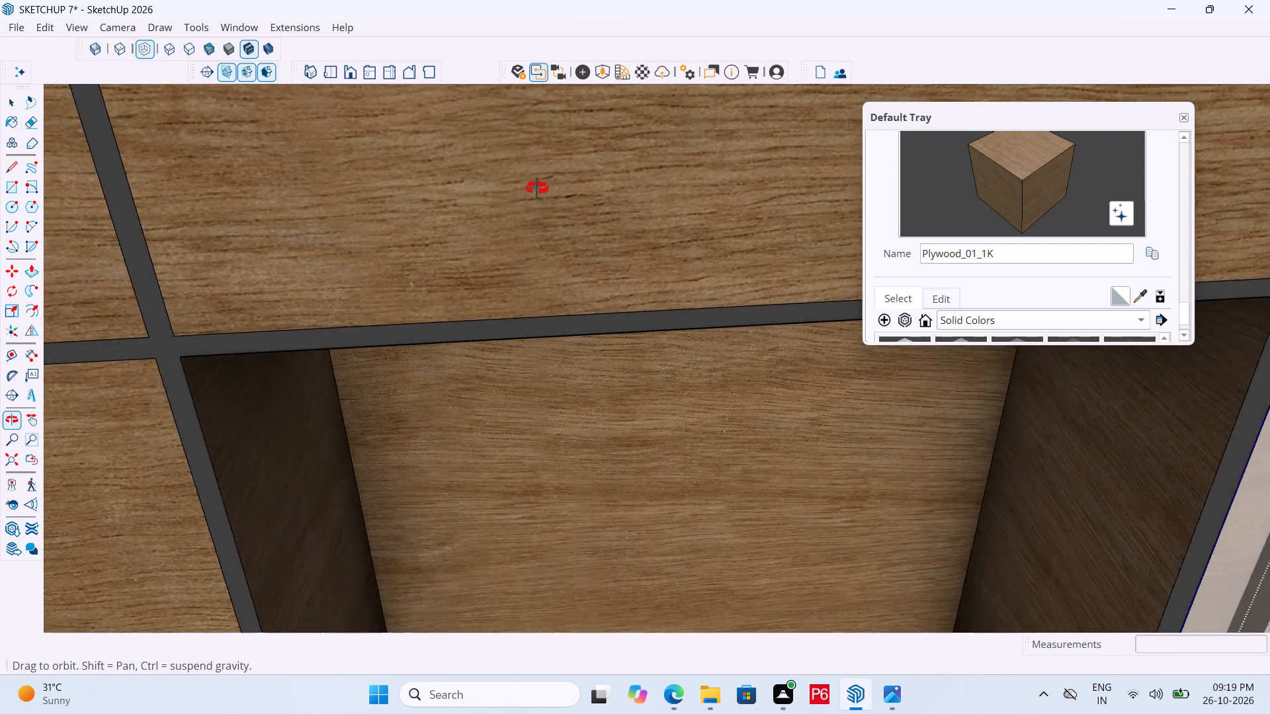
{"action": "middle_click_drag", "start_coordinate": [537, 188], "coordinate": [568, 0]}
{"action": "left_click", "coordinate": [583, 370]}
{"action": "scroll", "coordinate": [555, 391], "scroll_direction": "down", "scroll_amount": 5}
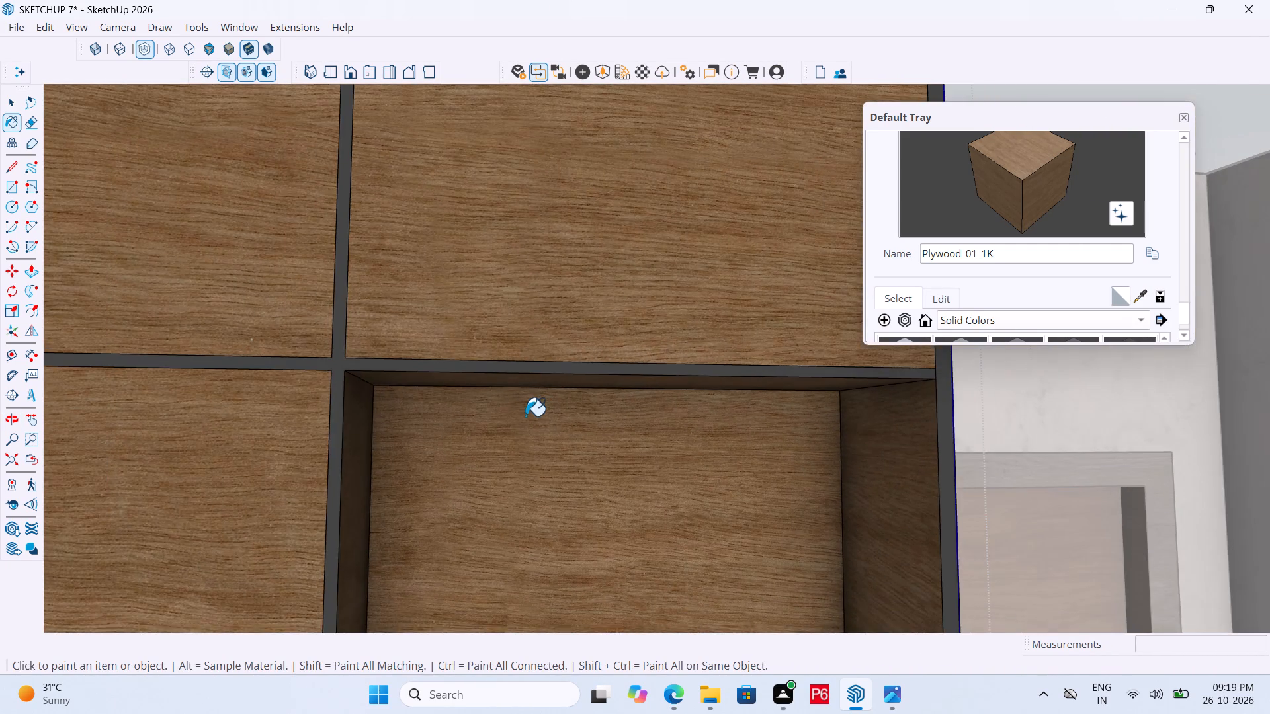
Save the model with the finished plywood and charcoal wardrobe.
{"action": "scroll", "coordinate": [519, 413], "scroll_direction": "down", "scroll_amount": 2}
{"action": "middle_click_drag", "start_coordinate": [510, 427], "coordinate": [417, 666]}
{"action": "scroll", "coordinate": [424, 654], "scroll_direction": "down", "scroll_amount": 1}
{"action": "scroll", "coordinate": [589, 319], "scroll_direction": "down", "scroll_amount": 14}
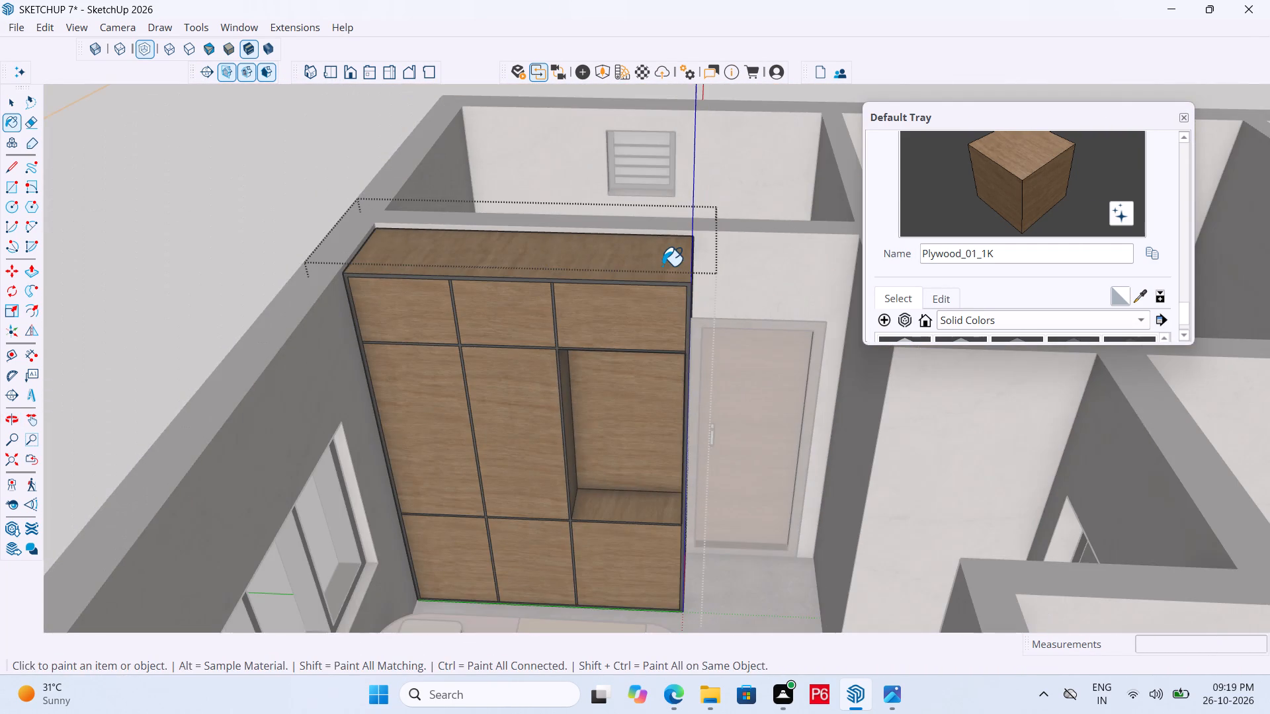
{"action": "middle_click_drag", "start_coordinate": [640, 289], "coordinate": [571, 293]}
{"action": "key", "text": "ctrl+s"}
{"action": "key", "text": "ctrl+s"}
{"action": "key", "text": "ctrl+s"}
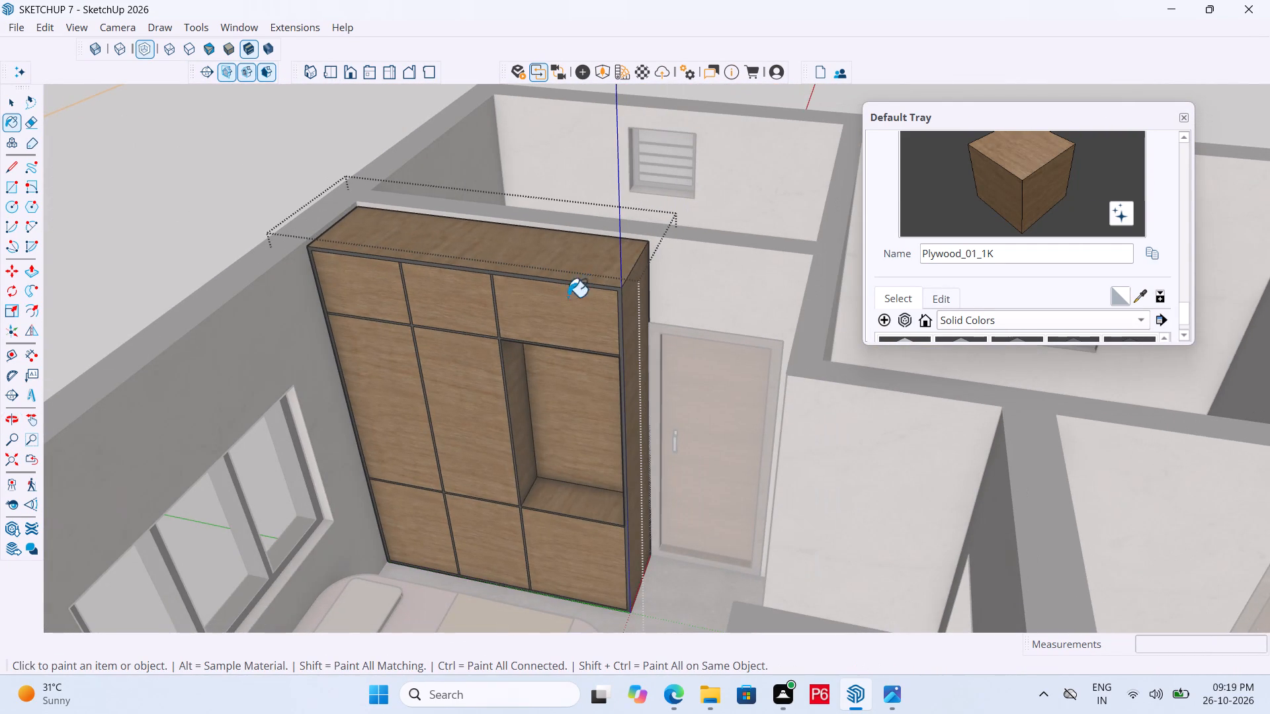
{"action": "key", "text": "ctrl+s"}
{"action": "key", "text": "ctrl+s"}
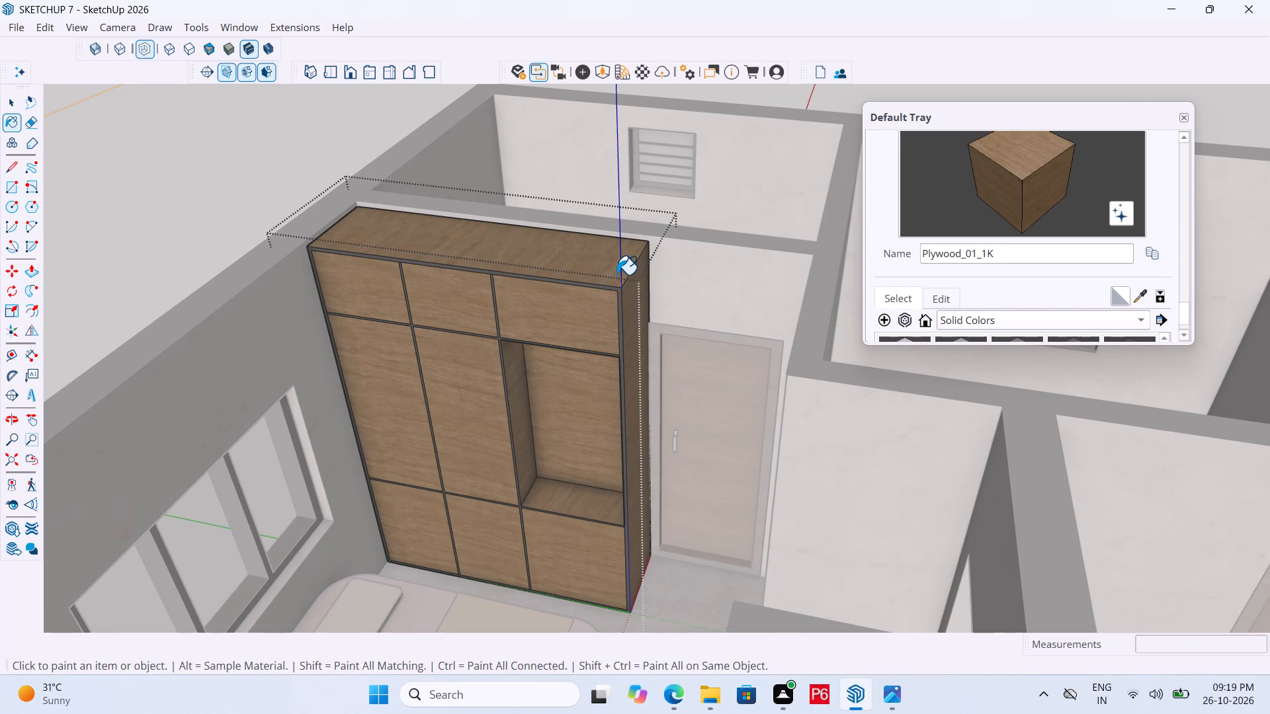
Close the wardrobe group to return to the full bedroom model.
{"action": "scroll", "coordinate": [630, 258], "scroll_direction": "down", "scroll_amount": 4}
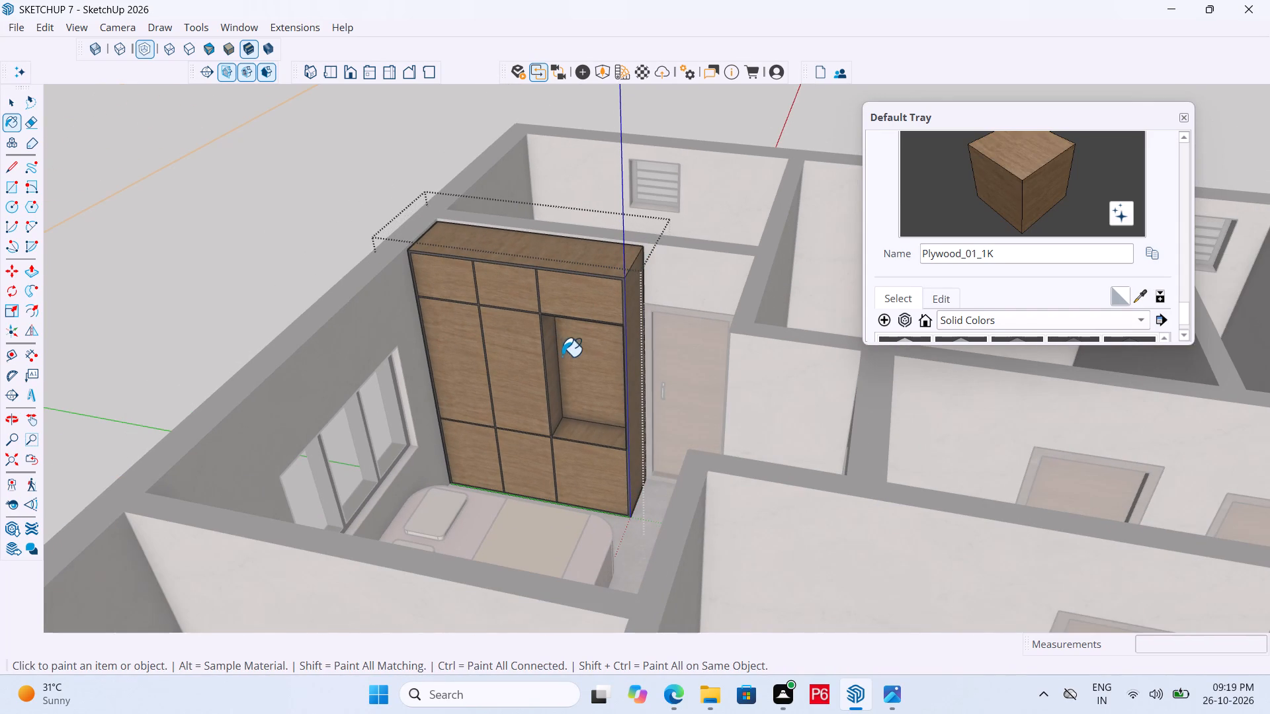
{"action": "scroll", "coordinate": [509, 356], "scroll_direction": "up", "scroll_amount": 12}
{"action": "key", "text": "space"}
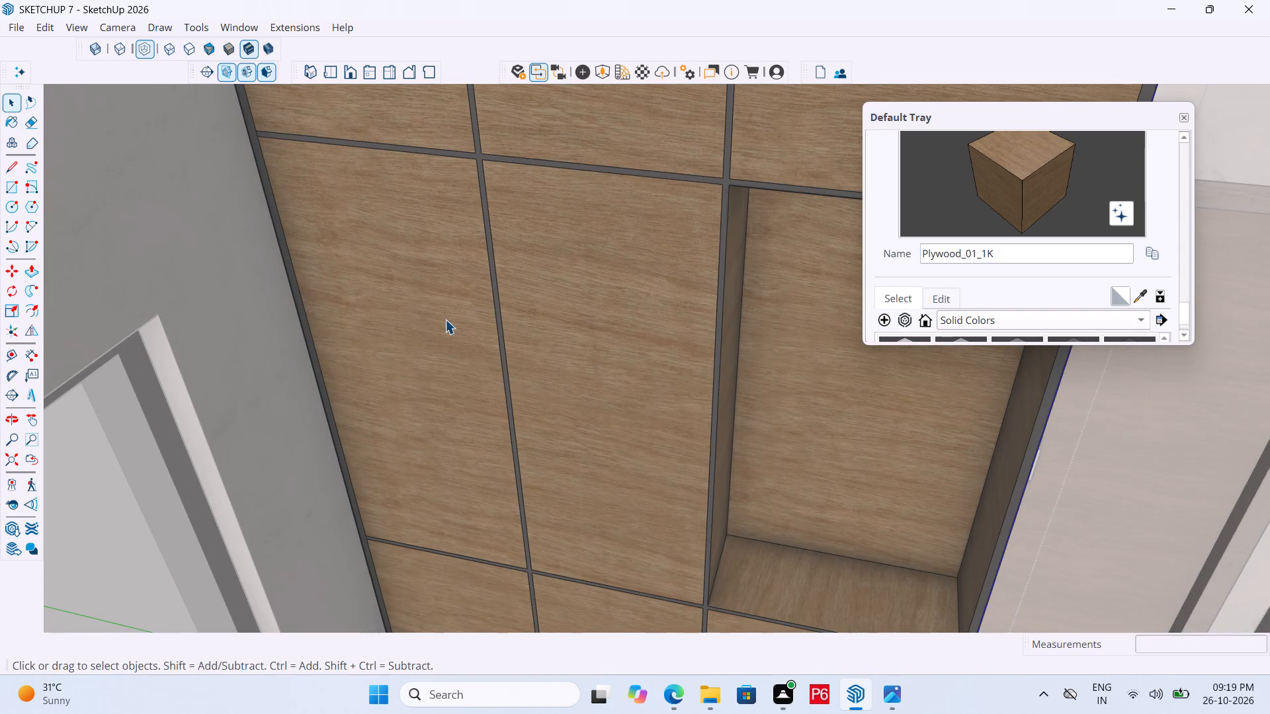
{"action": "scroll", "coordinate": [571, 237], "scroll_direction": "down", "scroll_amount": 10}
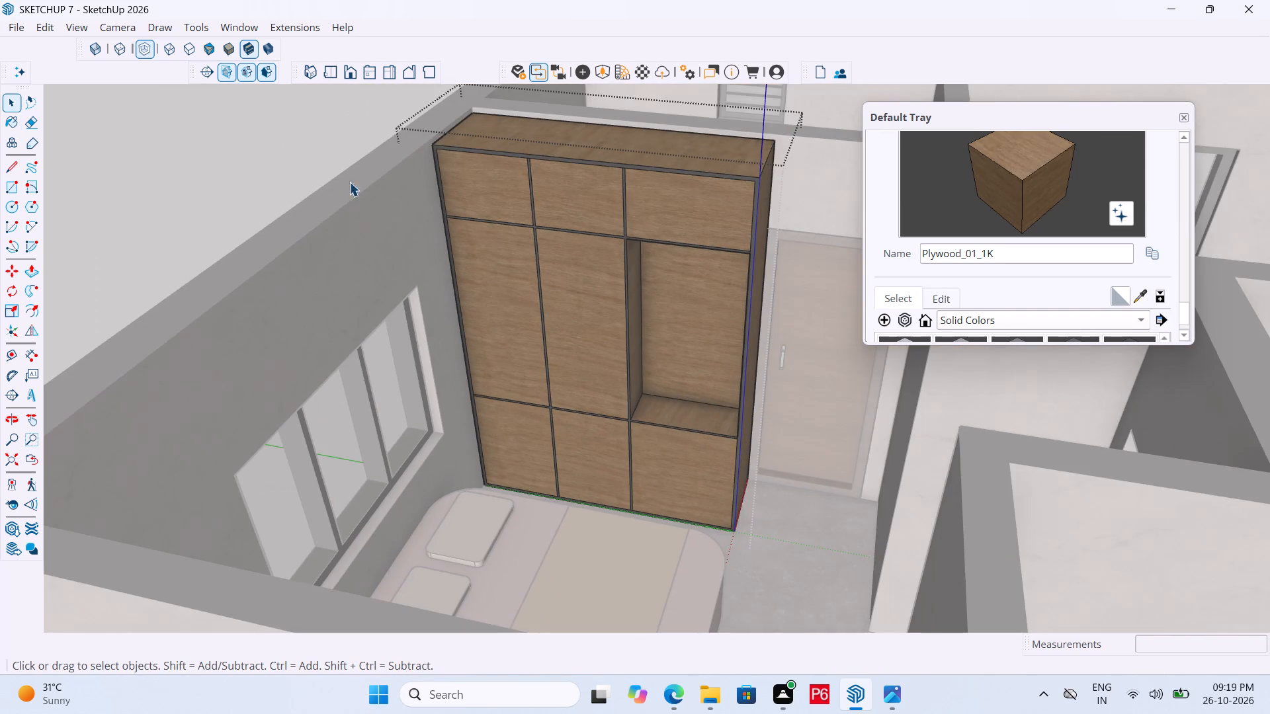
{"action": "left_click", "coordinate": [279, 142]}
{"action": "scroll", "coordinate": [470, 198], "scroll_direction": "down", "scroll_amount": 5}
{"action": "middle_click_drag", "start_coordinate": [598, 315], "coordinate": [392, 434]}
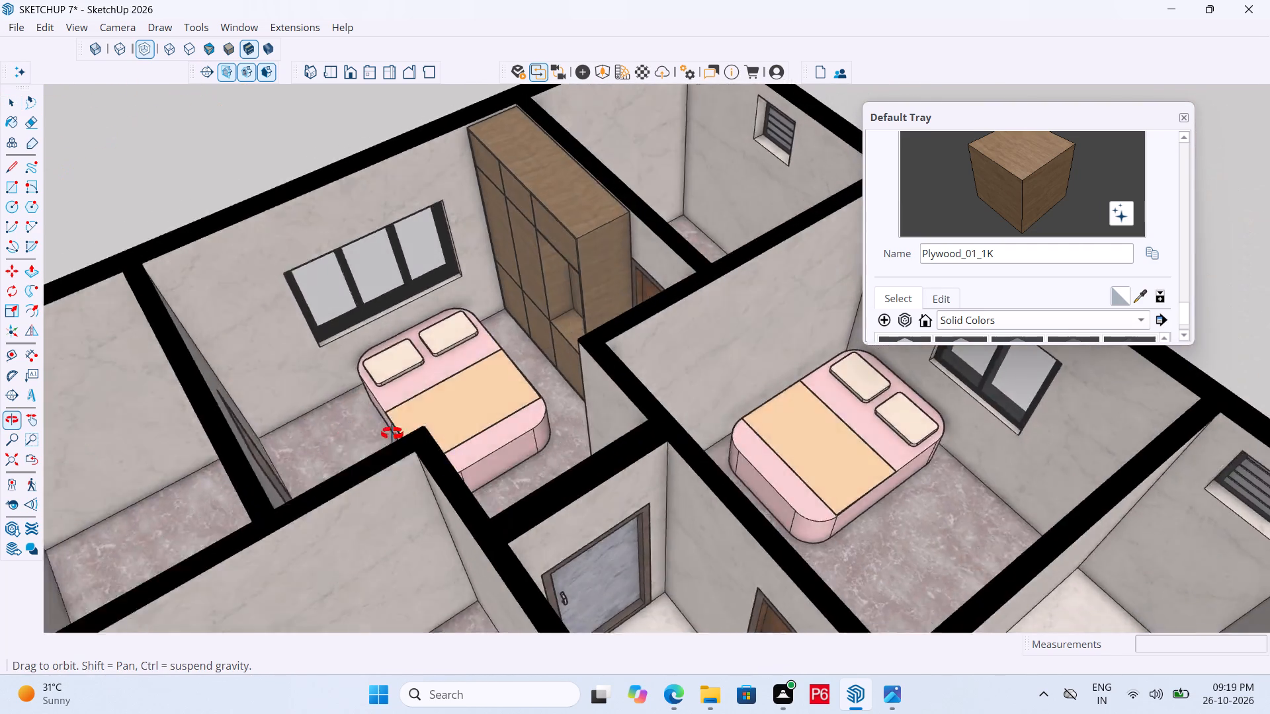
{"action": "middle_click_drag", "start_coordinate": [392, 434], "coordinate": [628, 375]}
Reopen the wardrobe group and draw a rectangle about 15/16" by 1 1/2" on the tall window-side panel, near its inner edge.
{"action": "scroll", "coordinate": [521, 276], "scroll_direction": "up", "scroll_amount": 9}
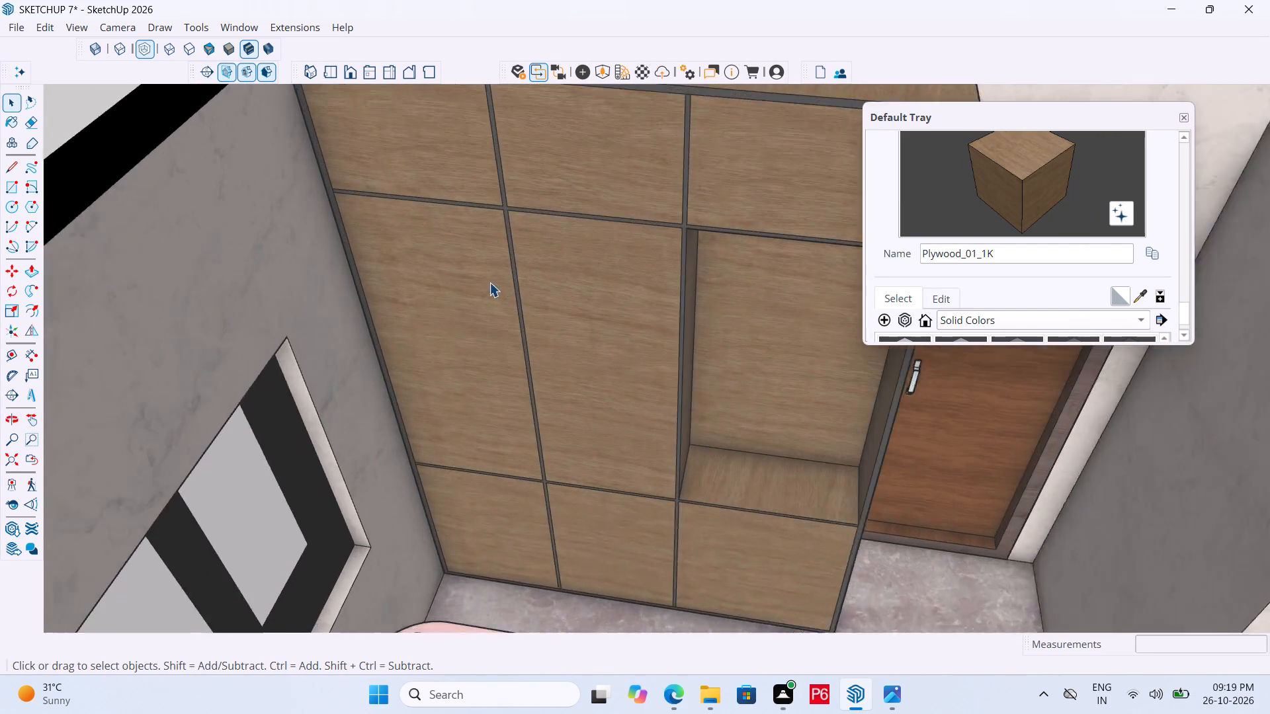
{"action": "scroll", "coordinate": [489, 282], "scroll_direction": "up", "scroll_amount": 7}
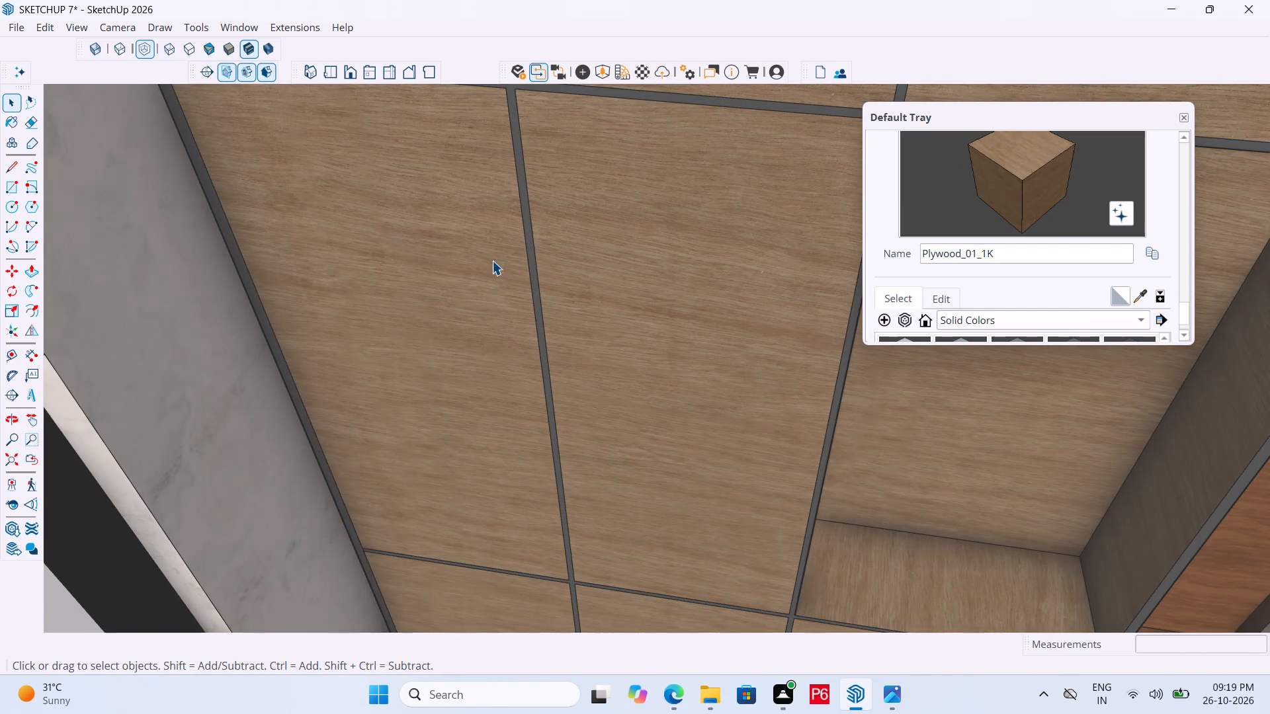
{"action": "left_click", "coordinate": [506, 298]}
{"action": "double_click", "coordinate": [492, 274]}
{"action": "left_click", "coordinate": [492, 270]}
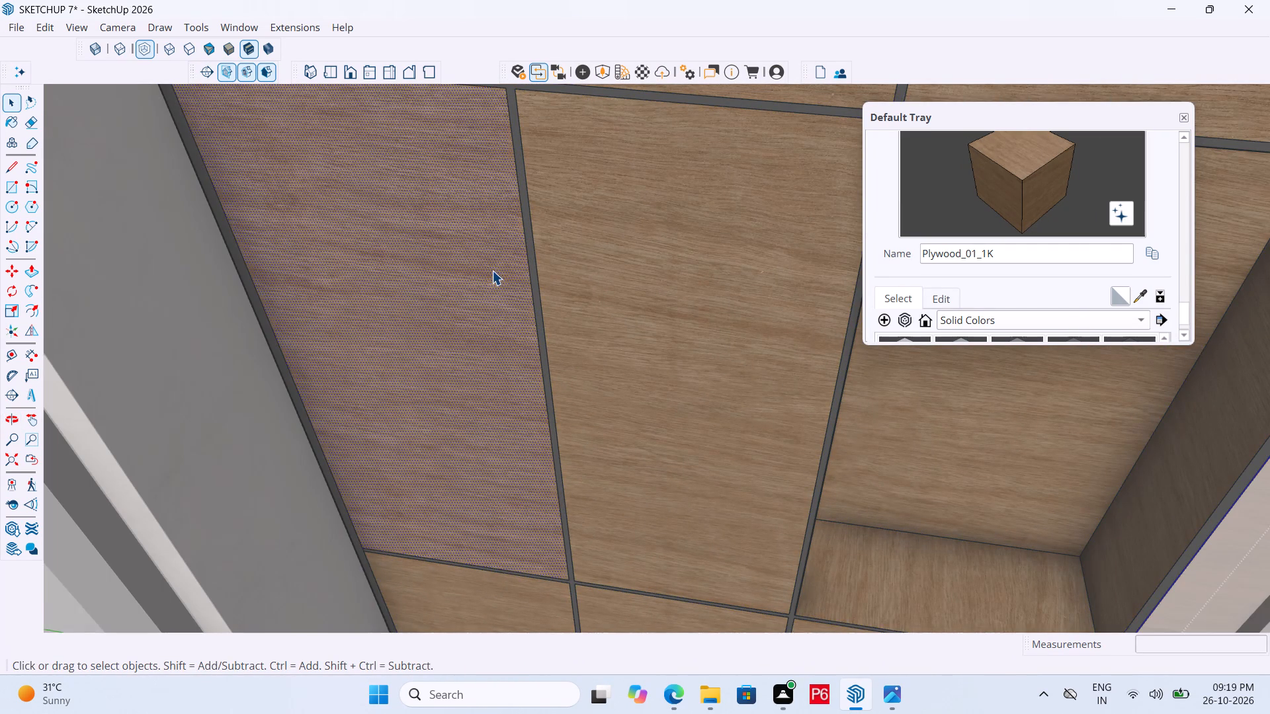
{"action": "scroll", "coordinate": [559, 475], "scroll_direction": "down", "scroll_amount": 5}
{"action": "middle_click_drag", "start_coordinate": [526, 477], "coordinate": [471, 399]}
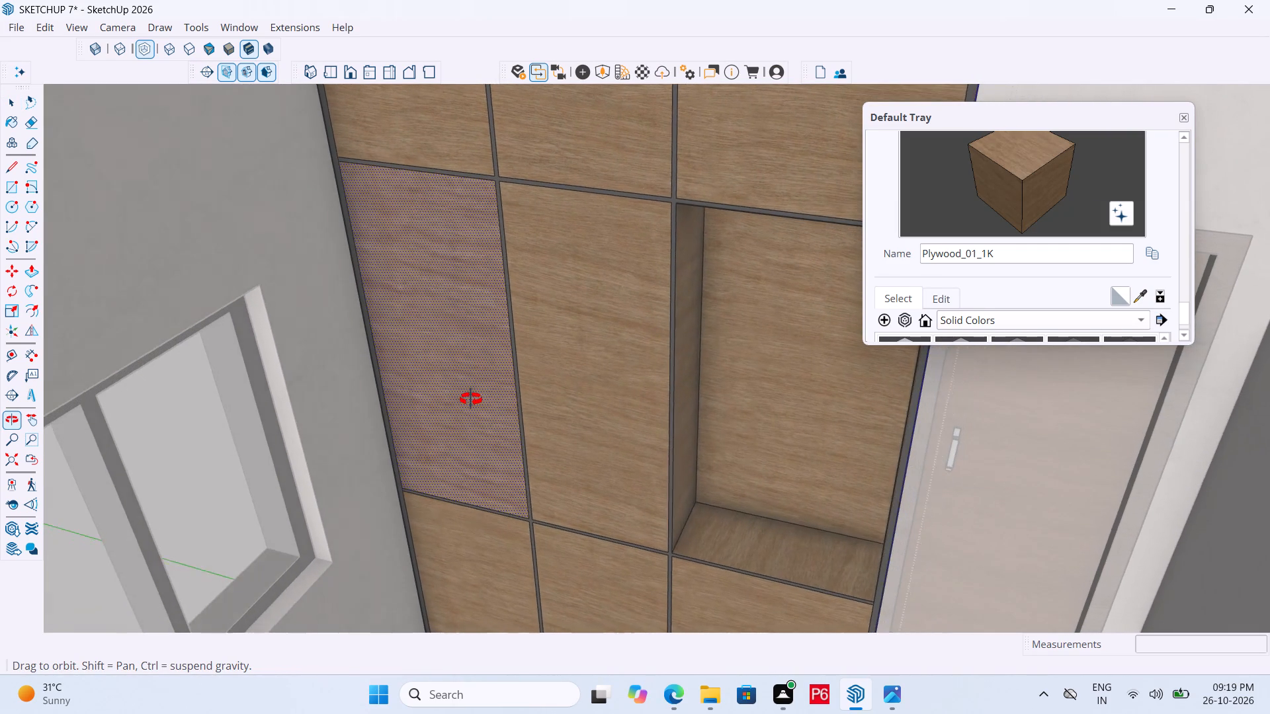
{"action": "middle_click_drag", "start_coordinate": [471, 399], "coordinate": [500, 396]}
{"action": "scroll", "coordinate": [501, 335], "scroll_direction": "up", "scroll_amount": 5}
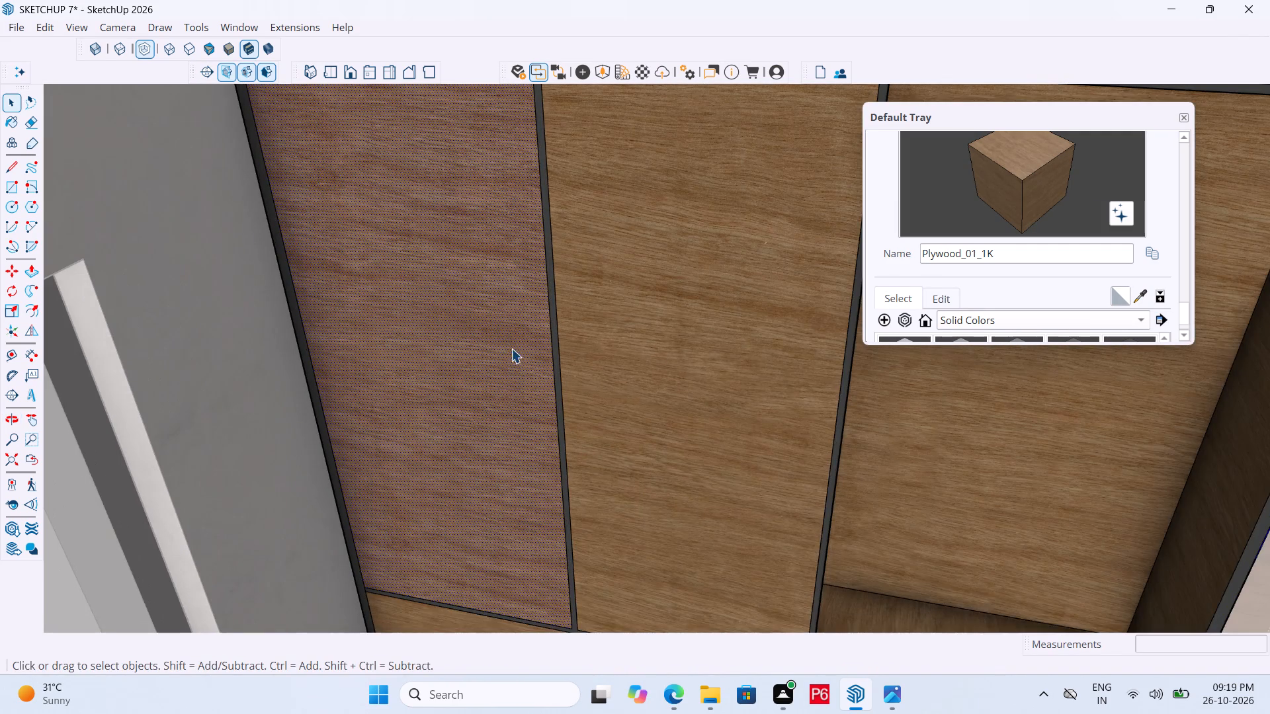
{"action": "scroll", "coordinate": [534, 319], "scroll_direction": "up", "scroll_amount": 5}
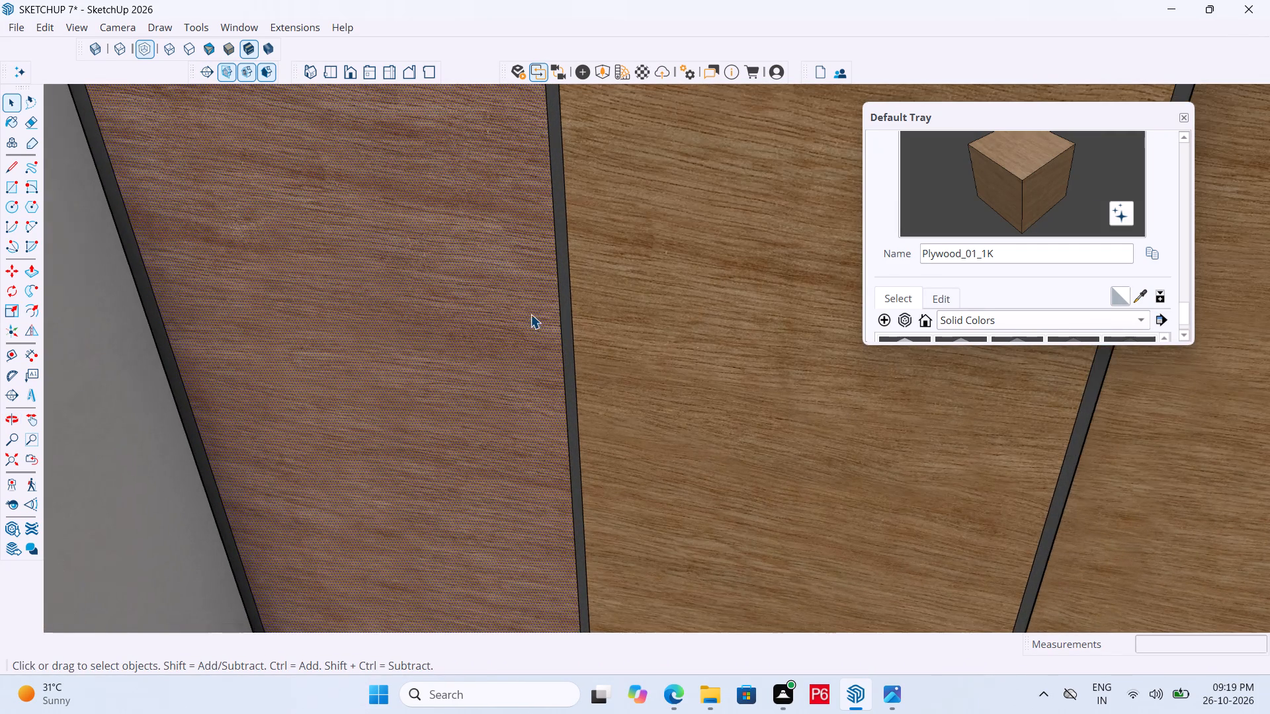
{"action": "key", "text": "r"}
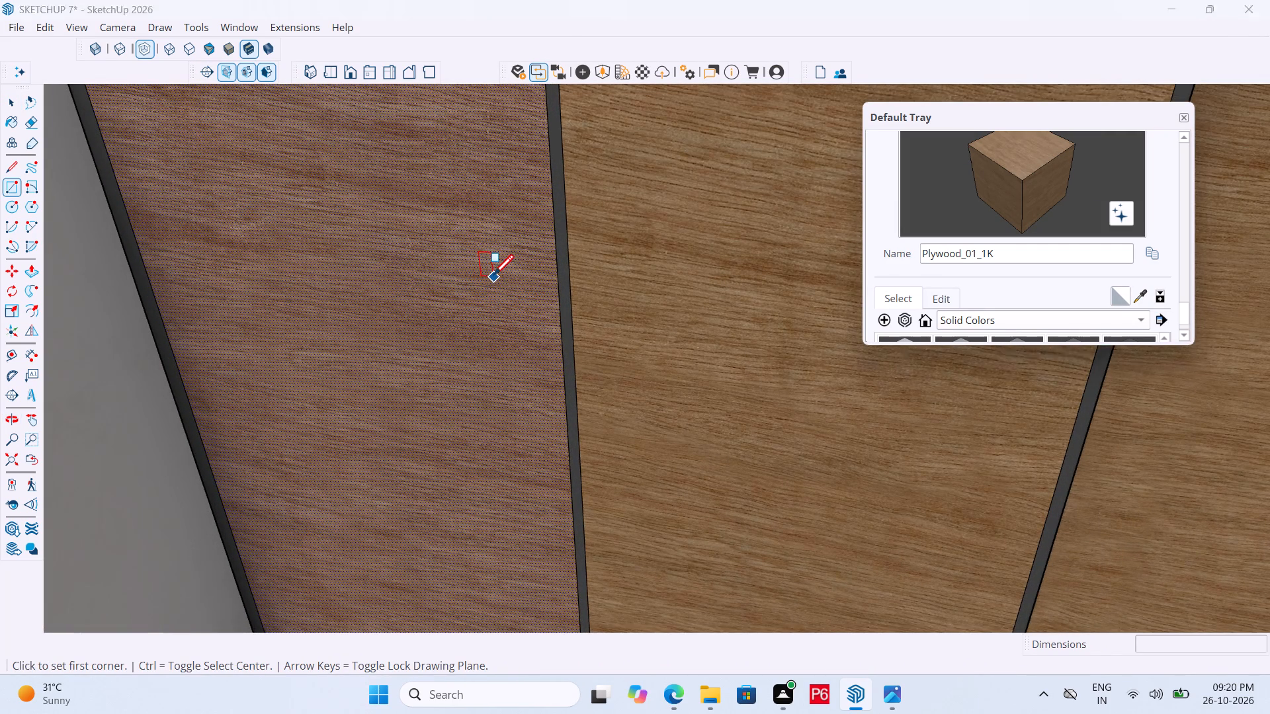
{"action": "left_click", "coordinate": [493, 277]}
{"action": "left_click", "coordinate": [514, 305]}
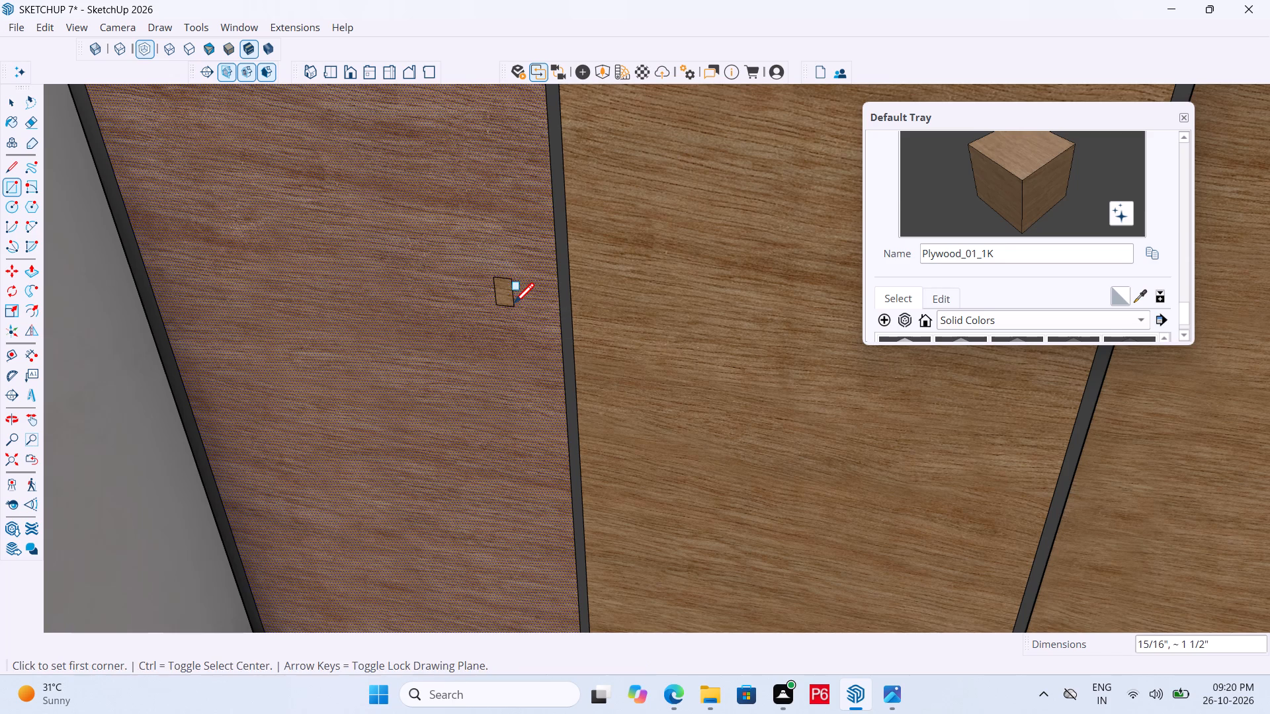
Make the small rectangle on the tall panel a separate group, including its edges.
{"action": "key", "text": "space"}
{"action": "left_click", "coordinate": [508, 298]}
{"action": "double_click", "coordinate": [507, 296]}
{"action": "right_click", "coordinate": [507, 296]}
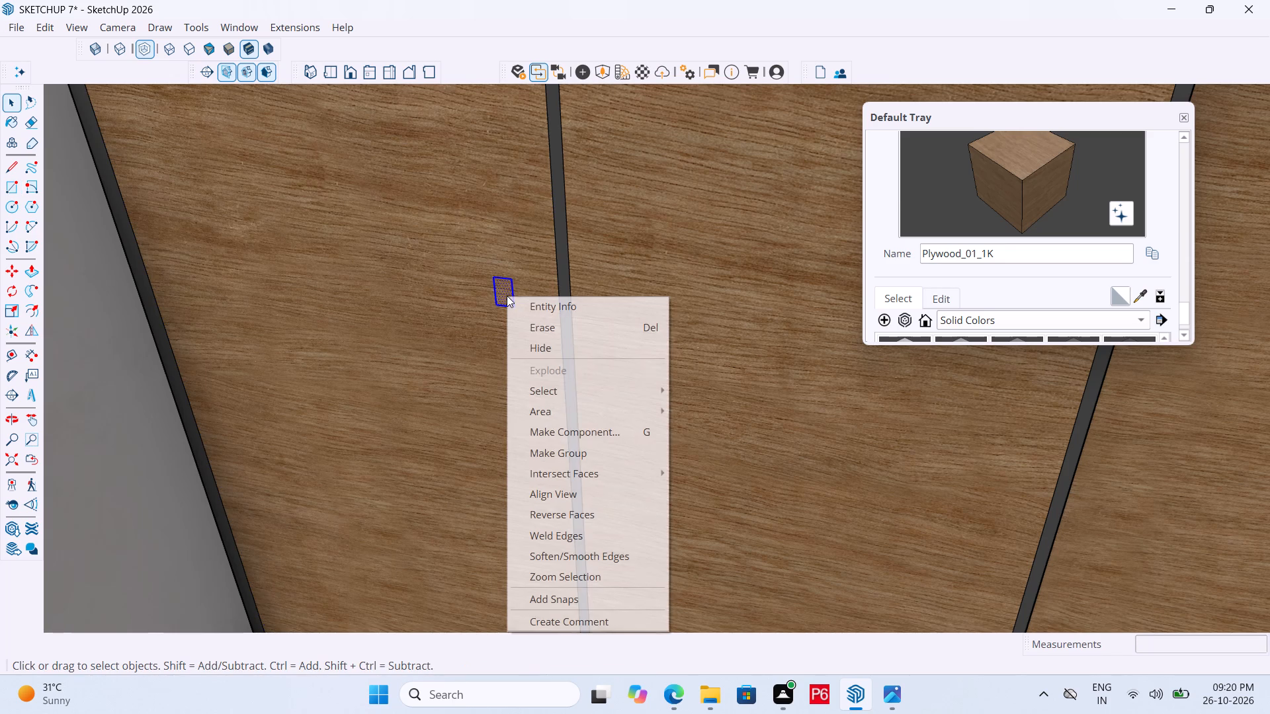
{"action": "left_click_drag", "start_coordinate": [596, 457], "coordinate": [596, 450]}
Open the small rectangle's group and paint its face with Metal_06_1K from the Metal materials.
{"action": "double_click", "coordinate": [507, 290]}
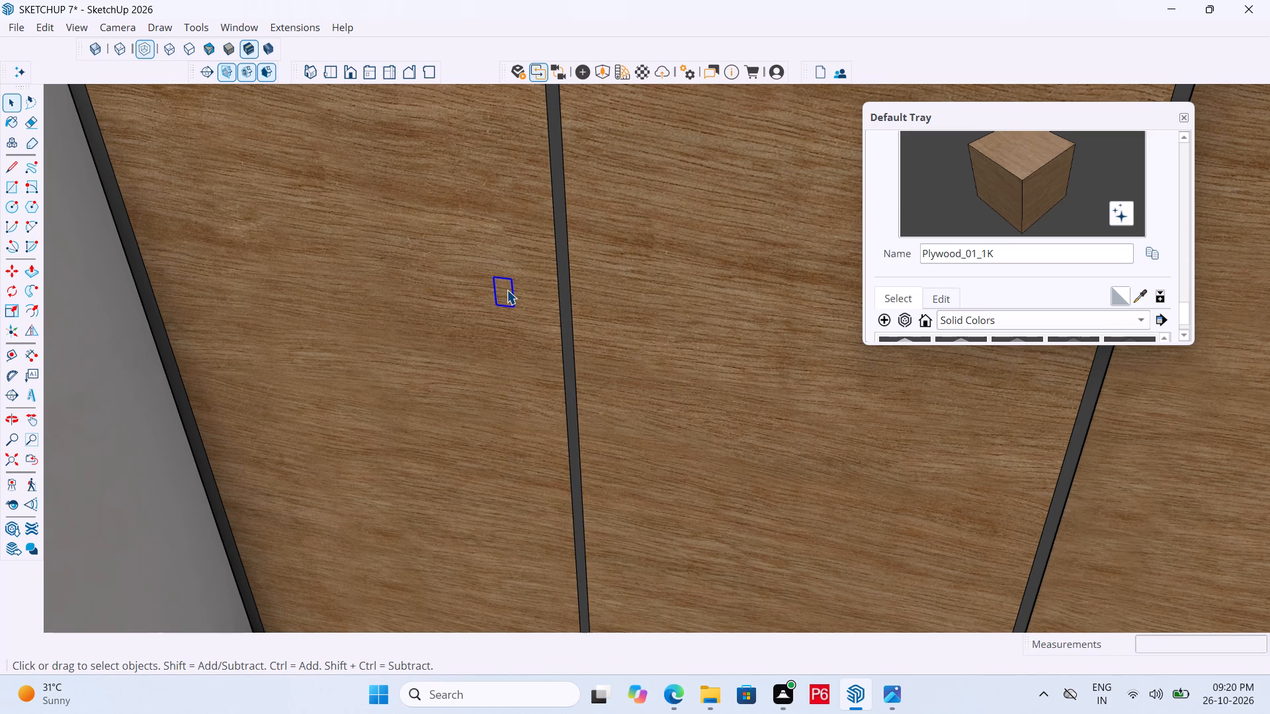
{"action": "scroll", "coordinate": [956, 301], "scroll_direction": "down", "scroll_amount": 1}
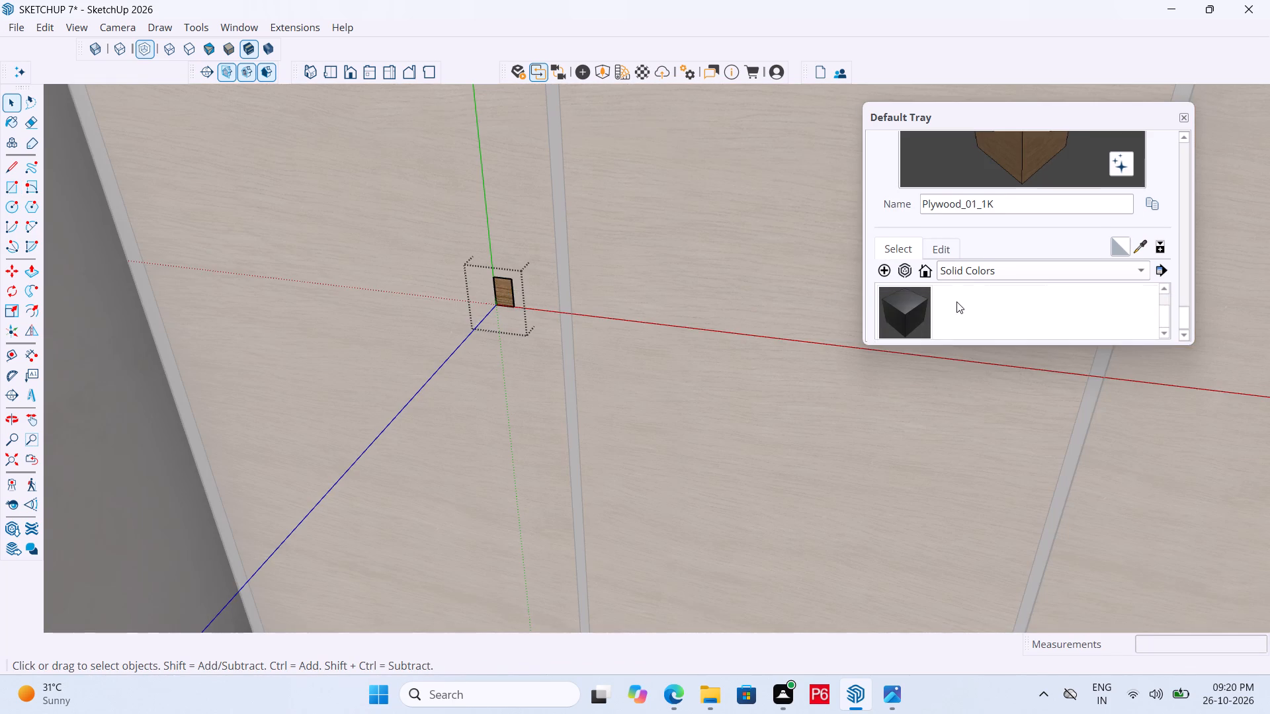
{"action": "scroll", "coordinate": [956, 301], "scroll_direction": "down", "scroll_amount": 1}
{"action": "left_click", "coordinate": [966, 276]}
{"action": "left_click", "coordinate": [989, 196]}
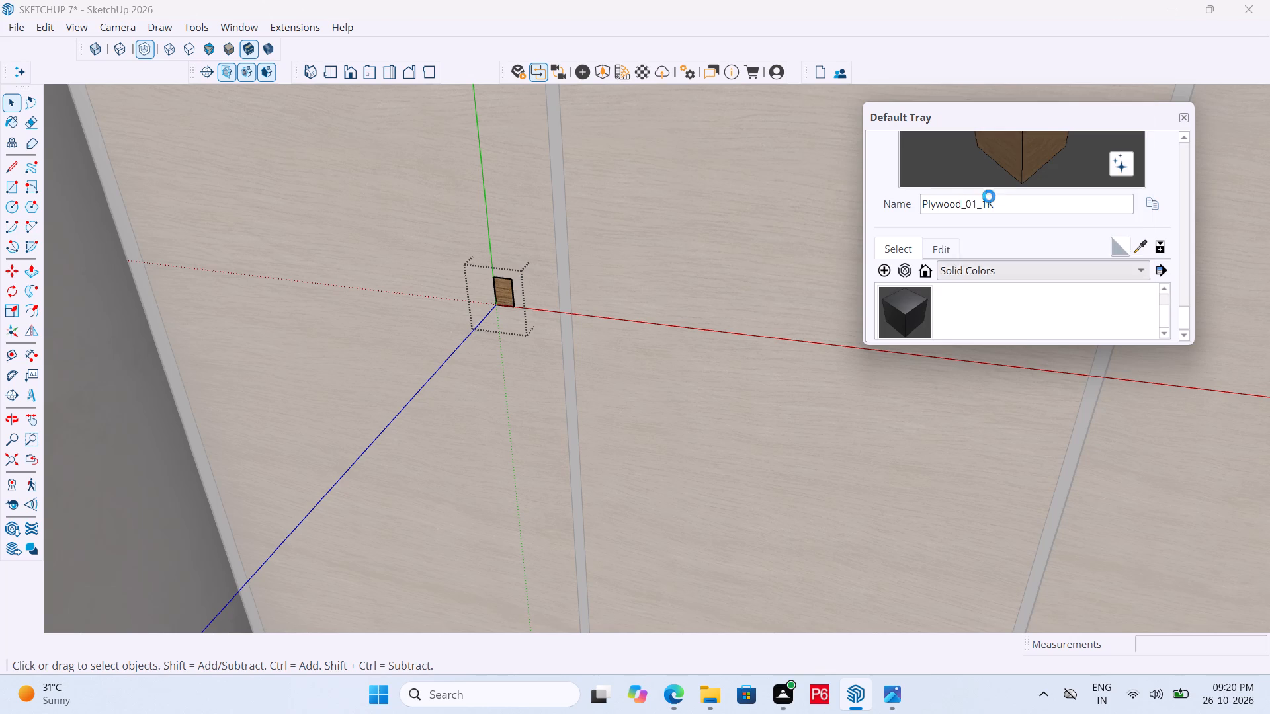
{"action": "left_click", "coordinate": [907, 296]}
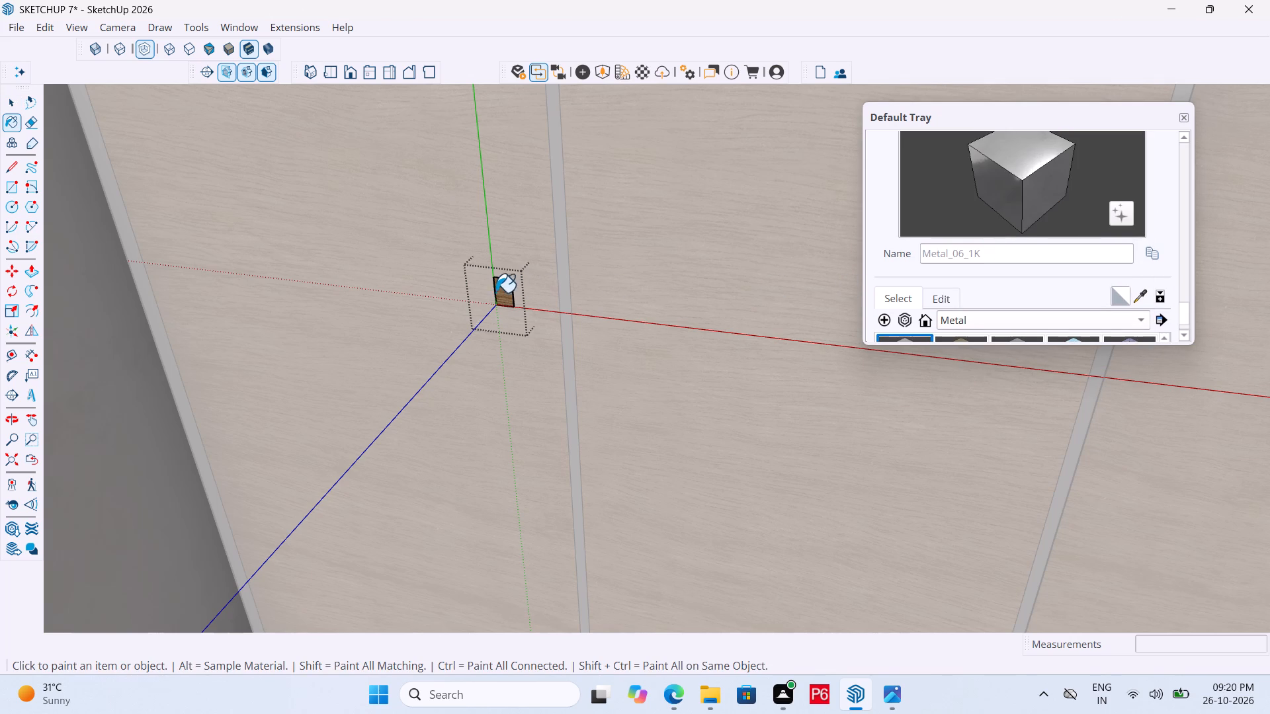
{"action": "left_click", "coordinate": [501, 288]}
Push/Pull the metal rectangle 6" outward from the wardrobe panel.
{"action": "key", "text": "p"}
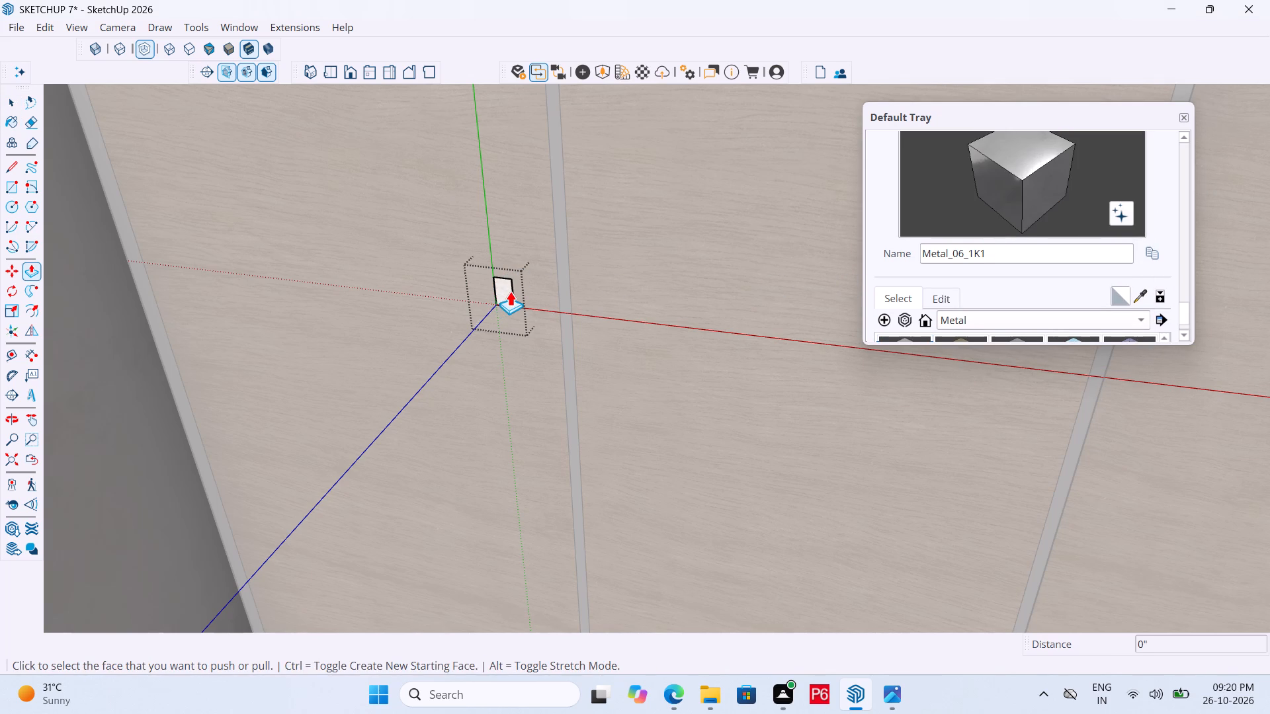
{"action": "left_click", "coordinate": [510, 291]}
{"action": "scroll", "coordinate": [466, 325], "scroll_direction": "down", "scroll_amount": 3}
{"action": "middle_click_drag", "start_coordinate": [466, 324], "coordinate": [296, 350]}
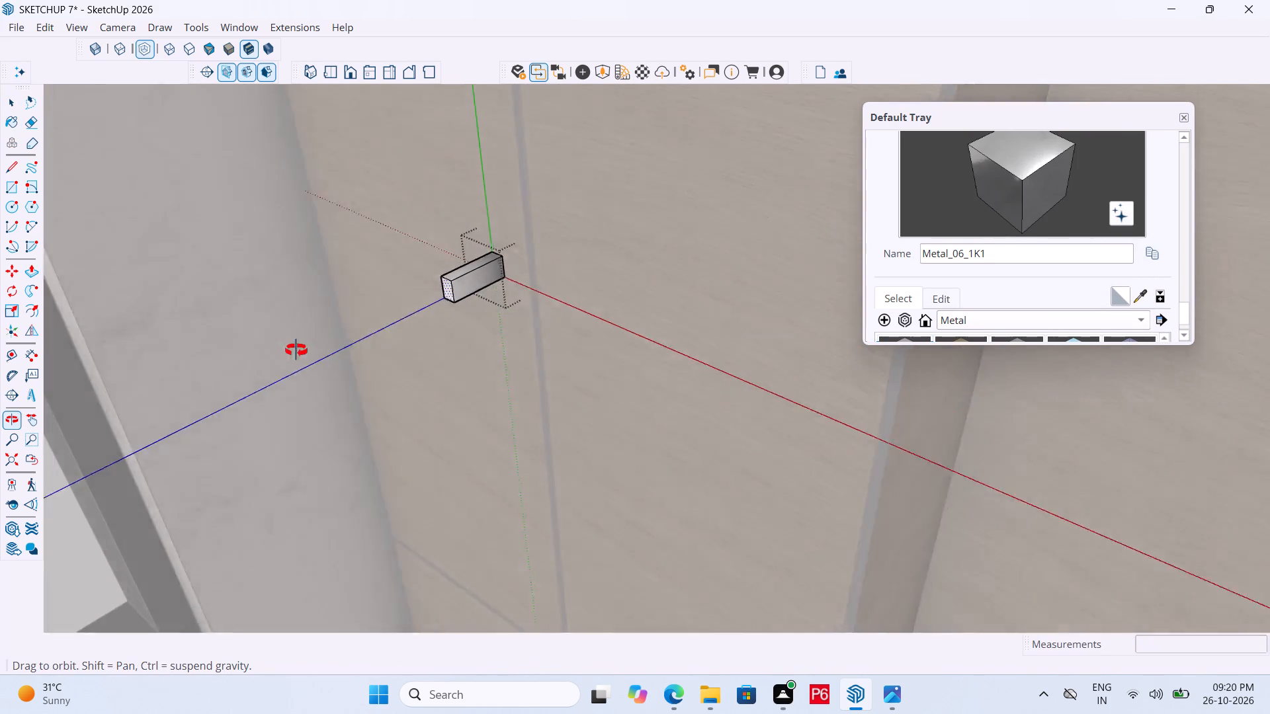
{"action": "middle_click_drag", "start_coordinate": [296, 350], "coordinate": [212, 403]}
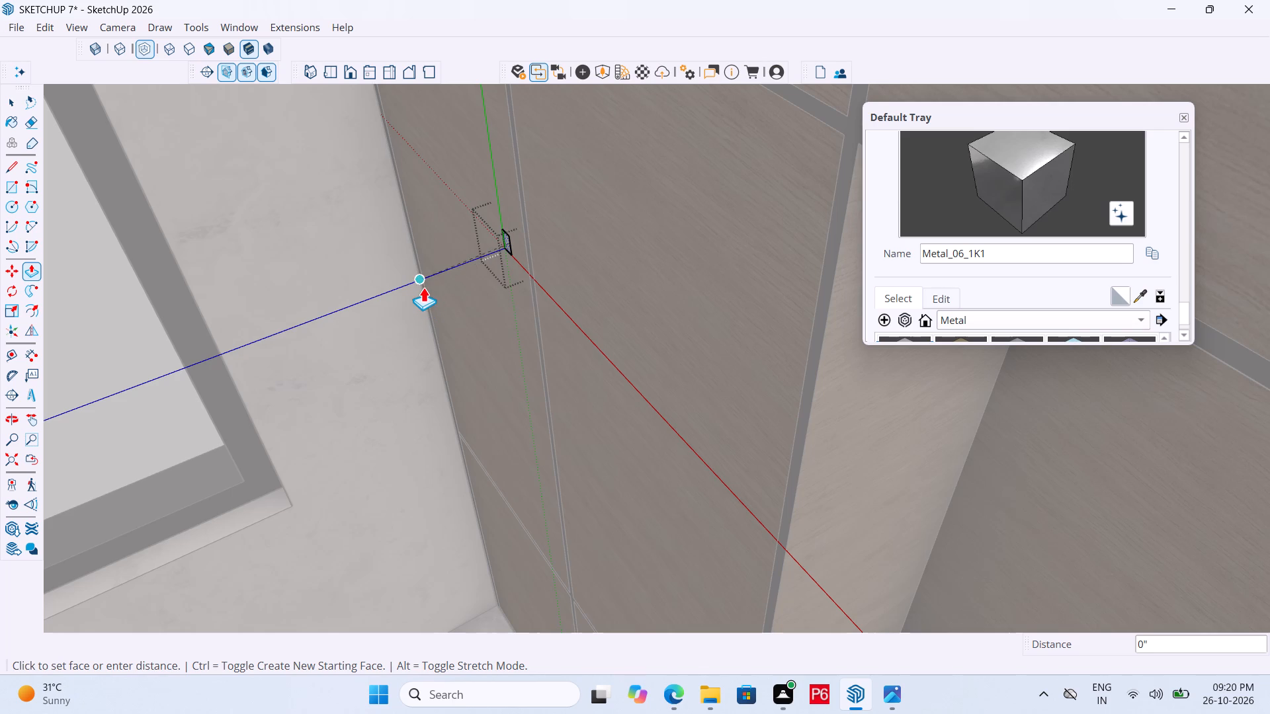
{"action": "left_click", "coordinate": [421, 278]}
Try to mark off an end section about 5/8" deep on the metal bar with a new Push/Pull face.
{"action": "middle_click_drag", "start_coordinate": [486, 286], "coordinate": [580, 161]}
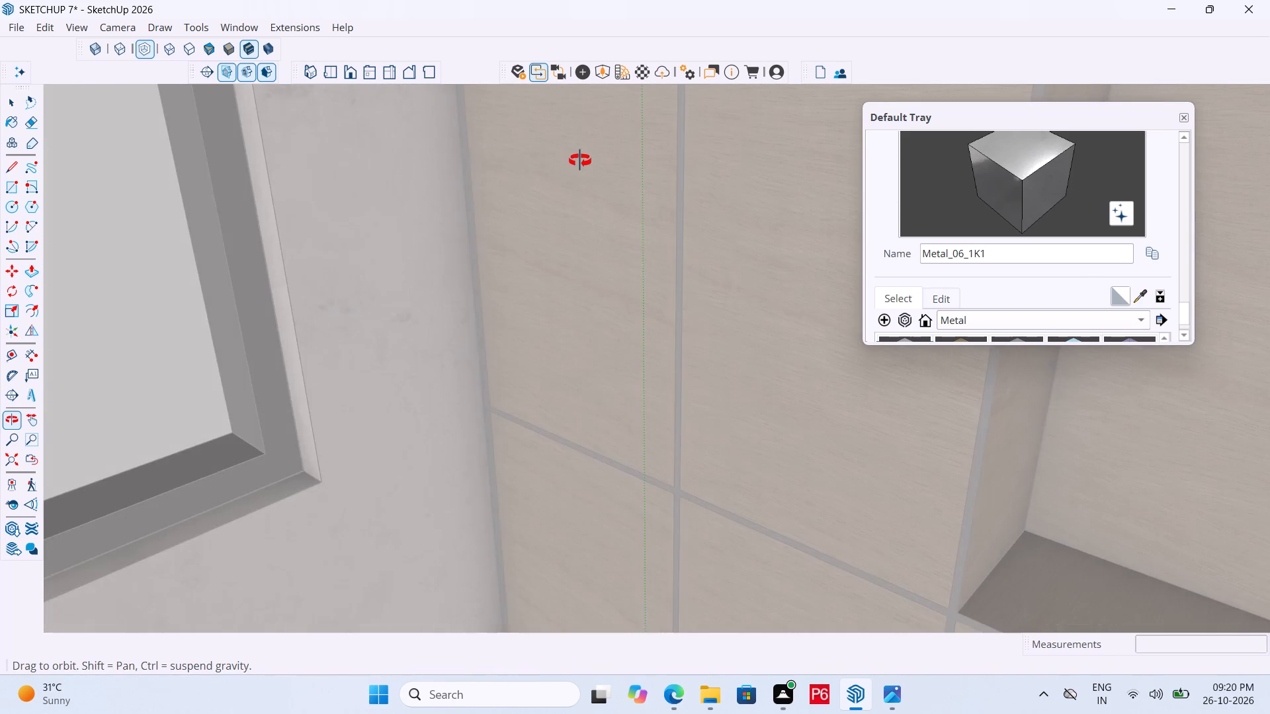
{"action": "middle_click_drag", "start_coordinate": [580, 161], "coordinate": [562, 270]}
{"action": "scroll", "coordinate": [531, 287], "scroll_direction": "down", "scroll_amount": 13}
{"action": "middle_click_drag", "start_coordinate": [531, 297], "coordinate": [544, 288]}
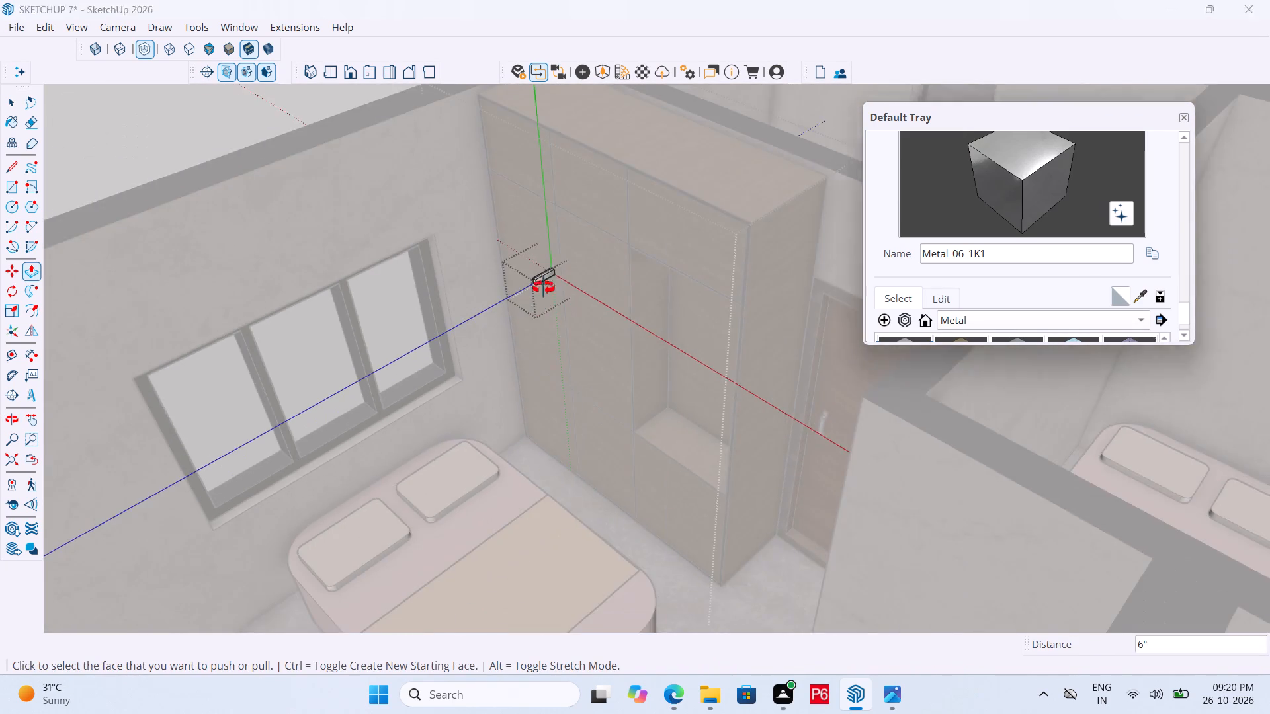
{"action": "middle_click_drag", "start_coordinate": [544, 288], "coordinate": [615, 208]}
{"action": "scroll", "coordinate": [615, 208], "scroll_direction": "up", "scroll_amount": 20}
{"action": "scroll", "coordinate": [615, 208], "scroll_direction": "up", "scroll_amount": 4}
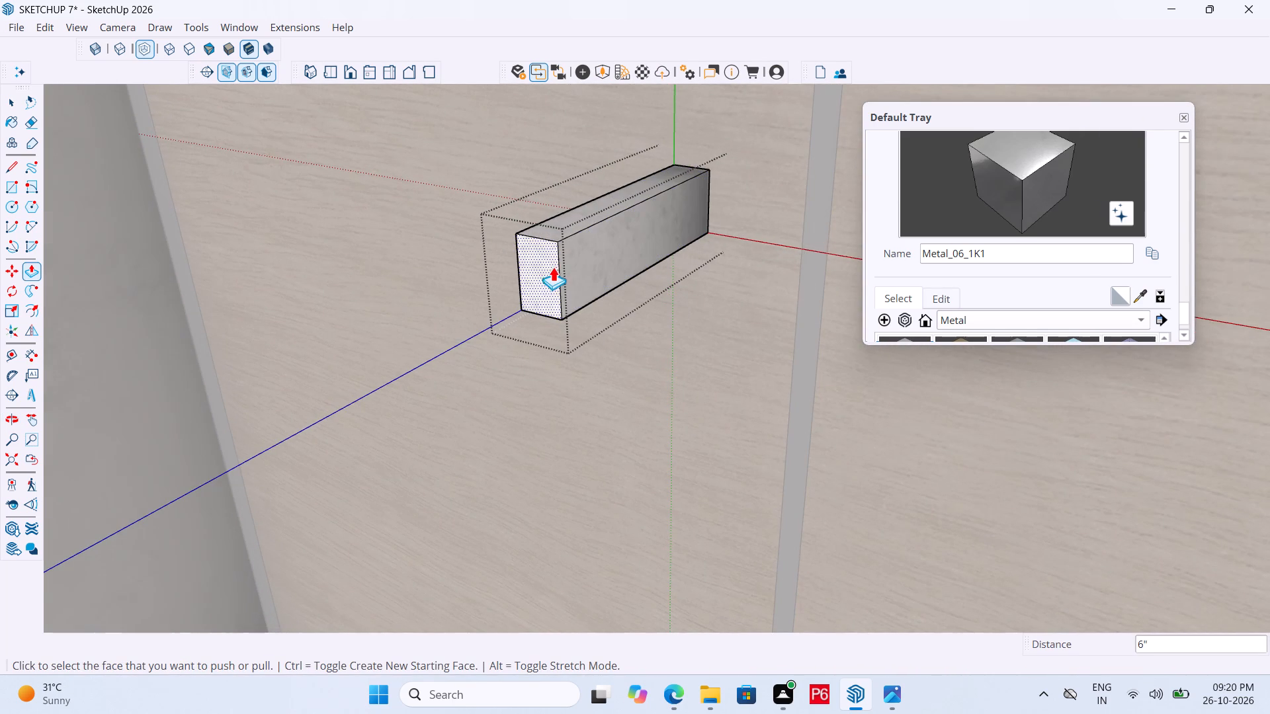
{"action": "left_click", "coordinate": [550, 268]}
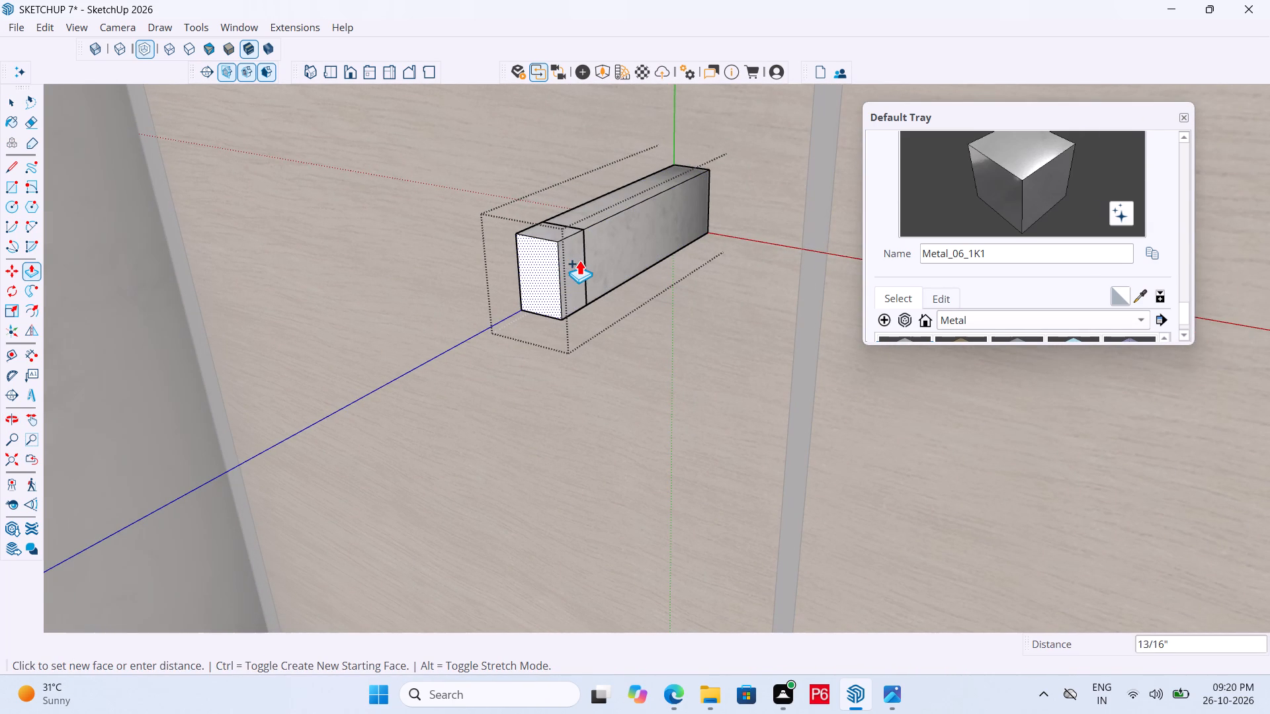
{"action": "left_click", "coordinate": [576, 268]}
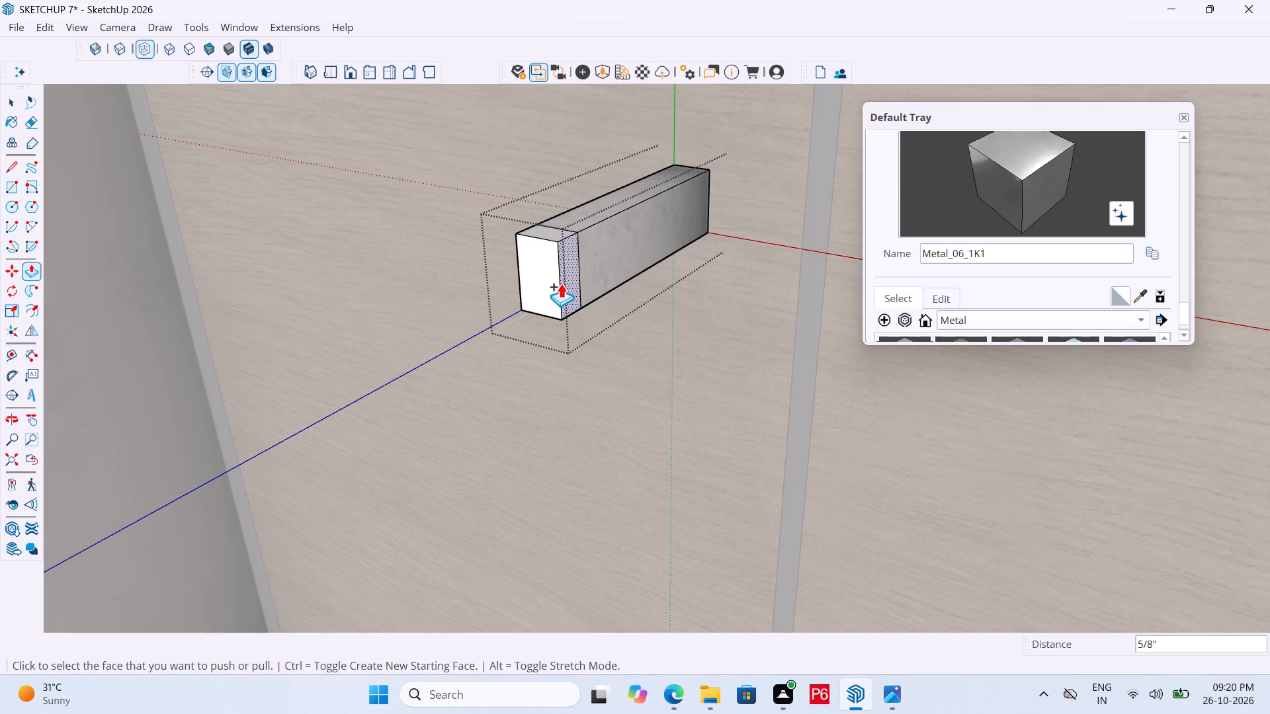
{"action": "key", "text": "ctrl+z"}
Push/Pull a new face back 15/16" from the metal bar's free end, marking off an end section.
{"action": "left_click", "coordinate": [542, 289]}
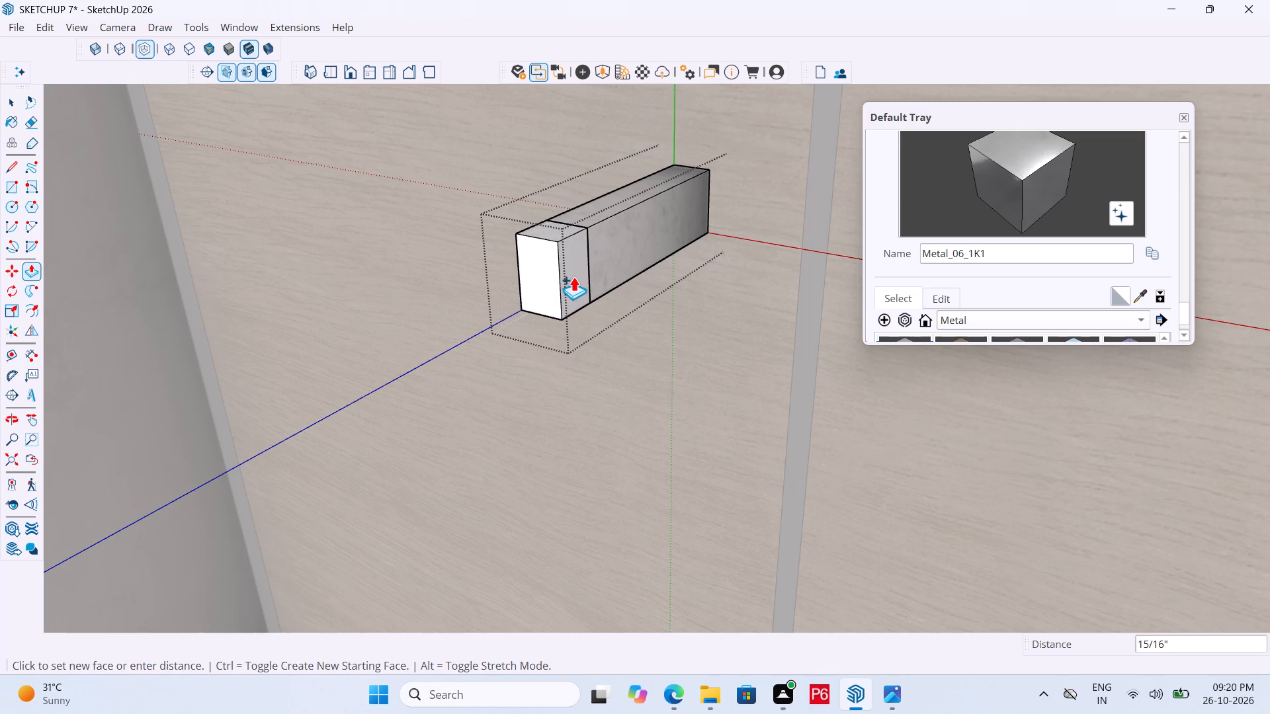
{"action": "left_click", "coordinate": [573, 276]}
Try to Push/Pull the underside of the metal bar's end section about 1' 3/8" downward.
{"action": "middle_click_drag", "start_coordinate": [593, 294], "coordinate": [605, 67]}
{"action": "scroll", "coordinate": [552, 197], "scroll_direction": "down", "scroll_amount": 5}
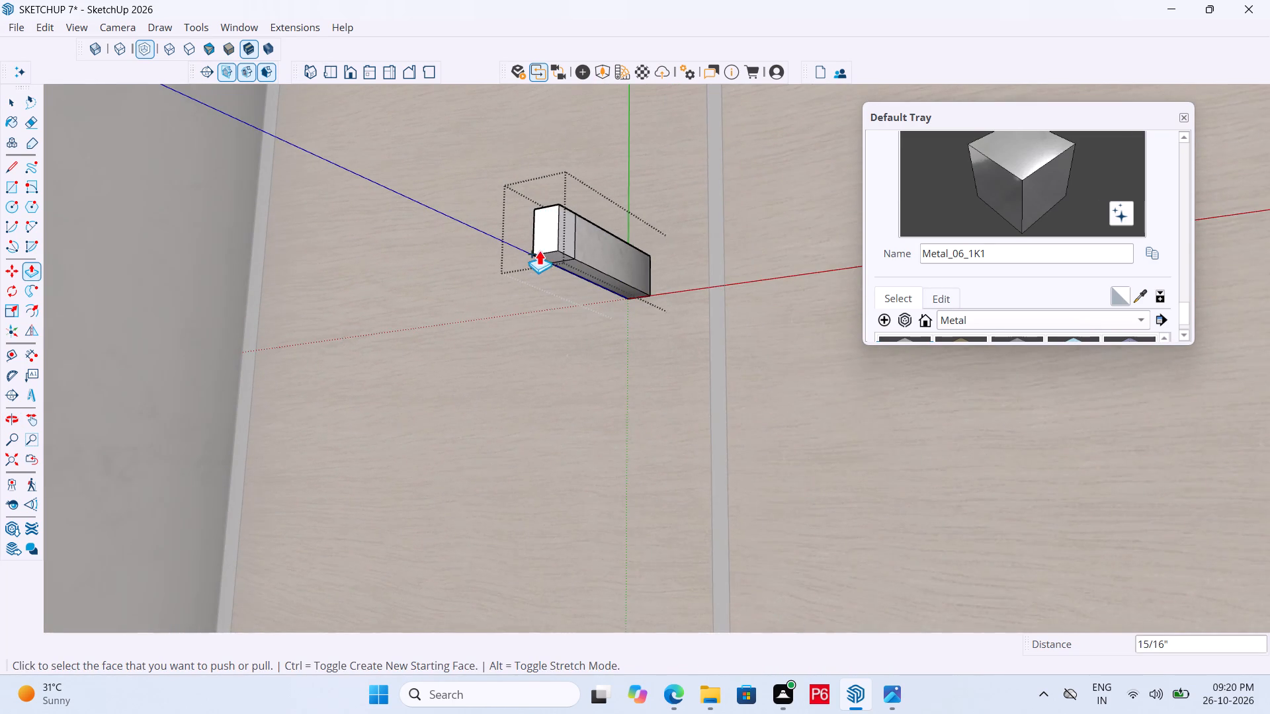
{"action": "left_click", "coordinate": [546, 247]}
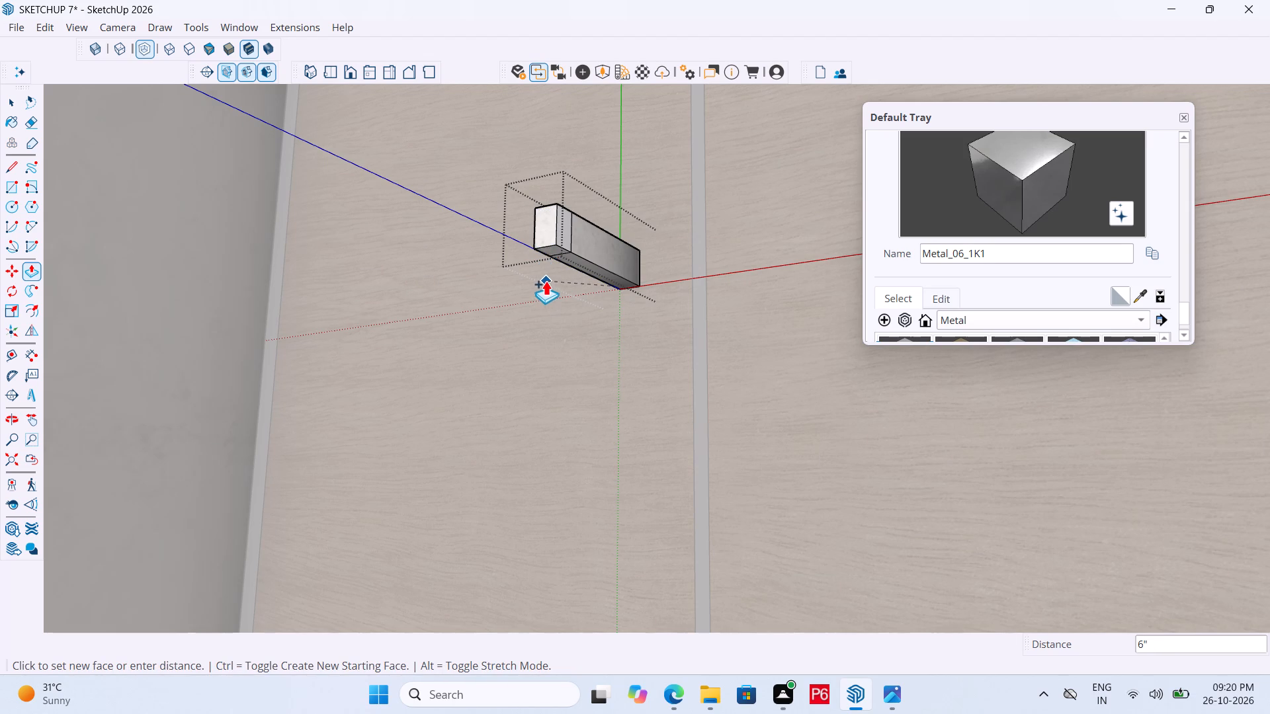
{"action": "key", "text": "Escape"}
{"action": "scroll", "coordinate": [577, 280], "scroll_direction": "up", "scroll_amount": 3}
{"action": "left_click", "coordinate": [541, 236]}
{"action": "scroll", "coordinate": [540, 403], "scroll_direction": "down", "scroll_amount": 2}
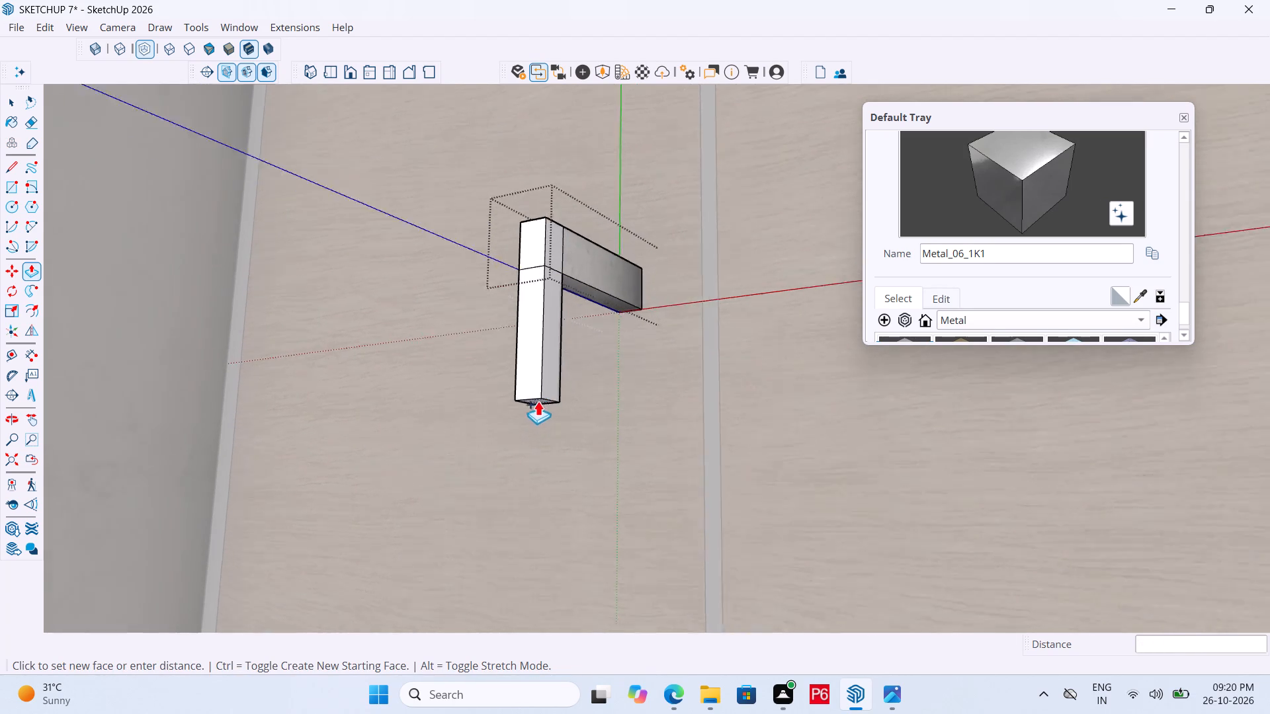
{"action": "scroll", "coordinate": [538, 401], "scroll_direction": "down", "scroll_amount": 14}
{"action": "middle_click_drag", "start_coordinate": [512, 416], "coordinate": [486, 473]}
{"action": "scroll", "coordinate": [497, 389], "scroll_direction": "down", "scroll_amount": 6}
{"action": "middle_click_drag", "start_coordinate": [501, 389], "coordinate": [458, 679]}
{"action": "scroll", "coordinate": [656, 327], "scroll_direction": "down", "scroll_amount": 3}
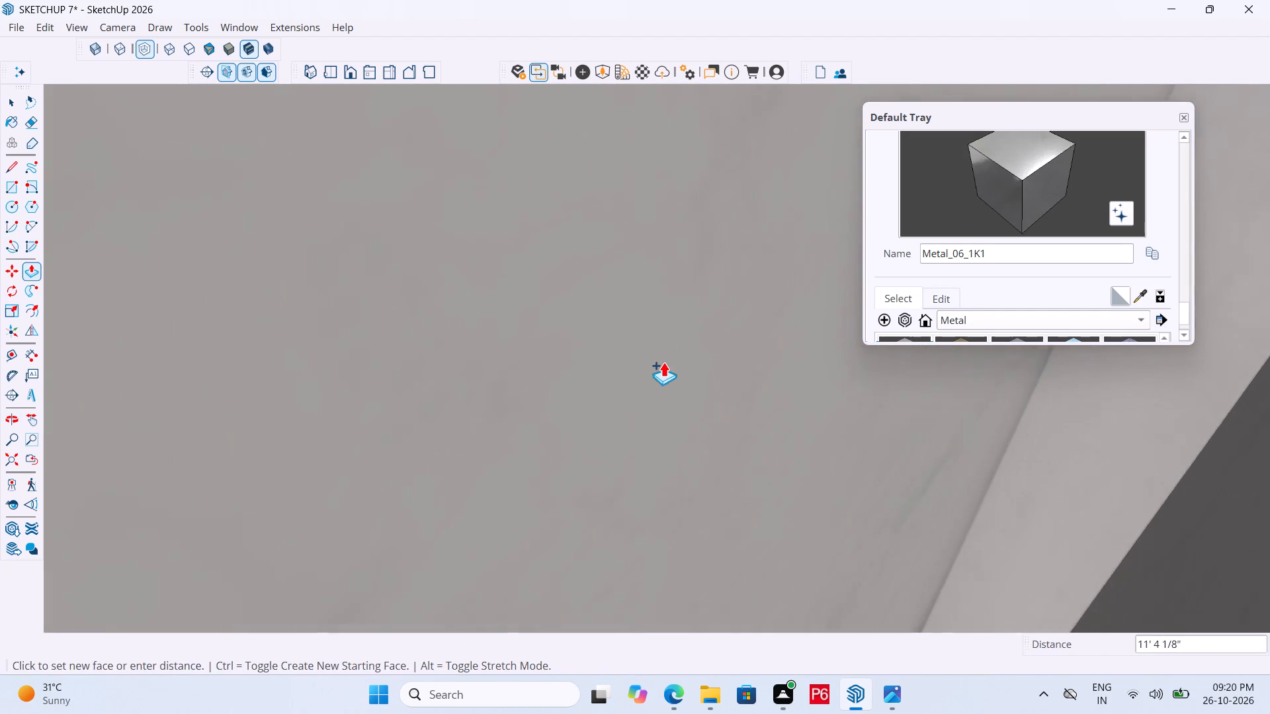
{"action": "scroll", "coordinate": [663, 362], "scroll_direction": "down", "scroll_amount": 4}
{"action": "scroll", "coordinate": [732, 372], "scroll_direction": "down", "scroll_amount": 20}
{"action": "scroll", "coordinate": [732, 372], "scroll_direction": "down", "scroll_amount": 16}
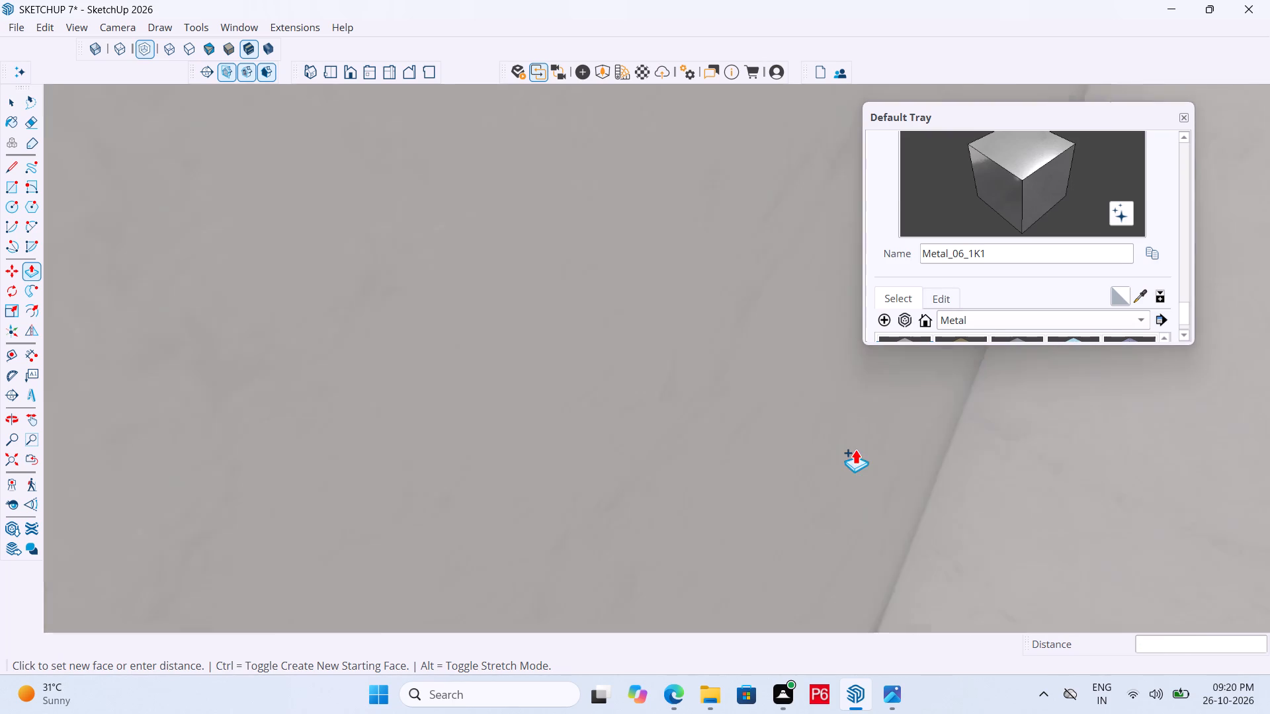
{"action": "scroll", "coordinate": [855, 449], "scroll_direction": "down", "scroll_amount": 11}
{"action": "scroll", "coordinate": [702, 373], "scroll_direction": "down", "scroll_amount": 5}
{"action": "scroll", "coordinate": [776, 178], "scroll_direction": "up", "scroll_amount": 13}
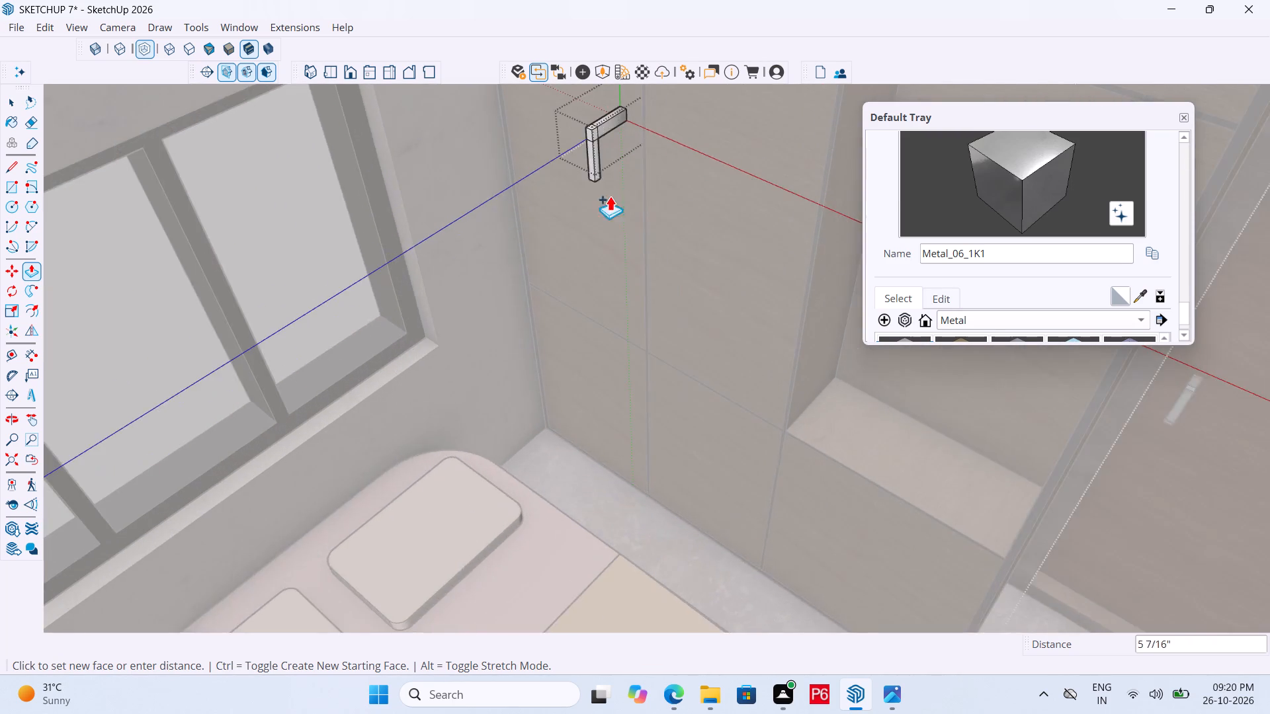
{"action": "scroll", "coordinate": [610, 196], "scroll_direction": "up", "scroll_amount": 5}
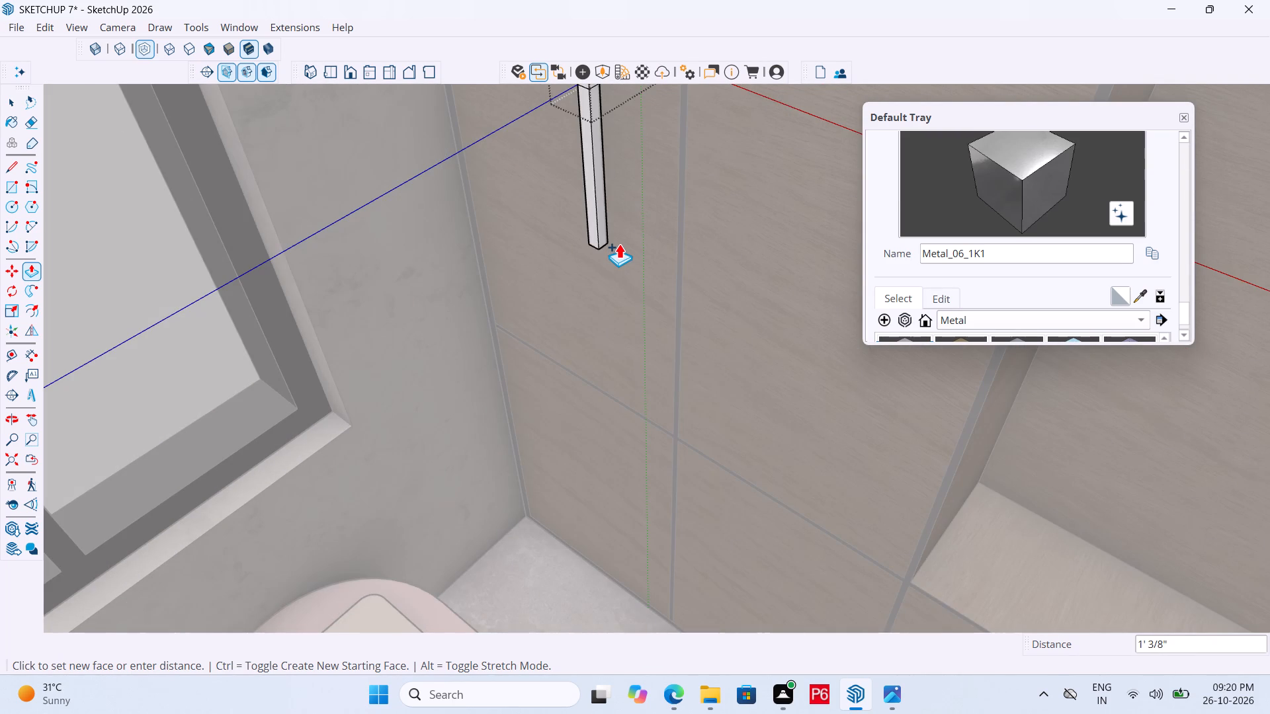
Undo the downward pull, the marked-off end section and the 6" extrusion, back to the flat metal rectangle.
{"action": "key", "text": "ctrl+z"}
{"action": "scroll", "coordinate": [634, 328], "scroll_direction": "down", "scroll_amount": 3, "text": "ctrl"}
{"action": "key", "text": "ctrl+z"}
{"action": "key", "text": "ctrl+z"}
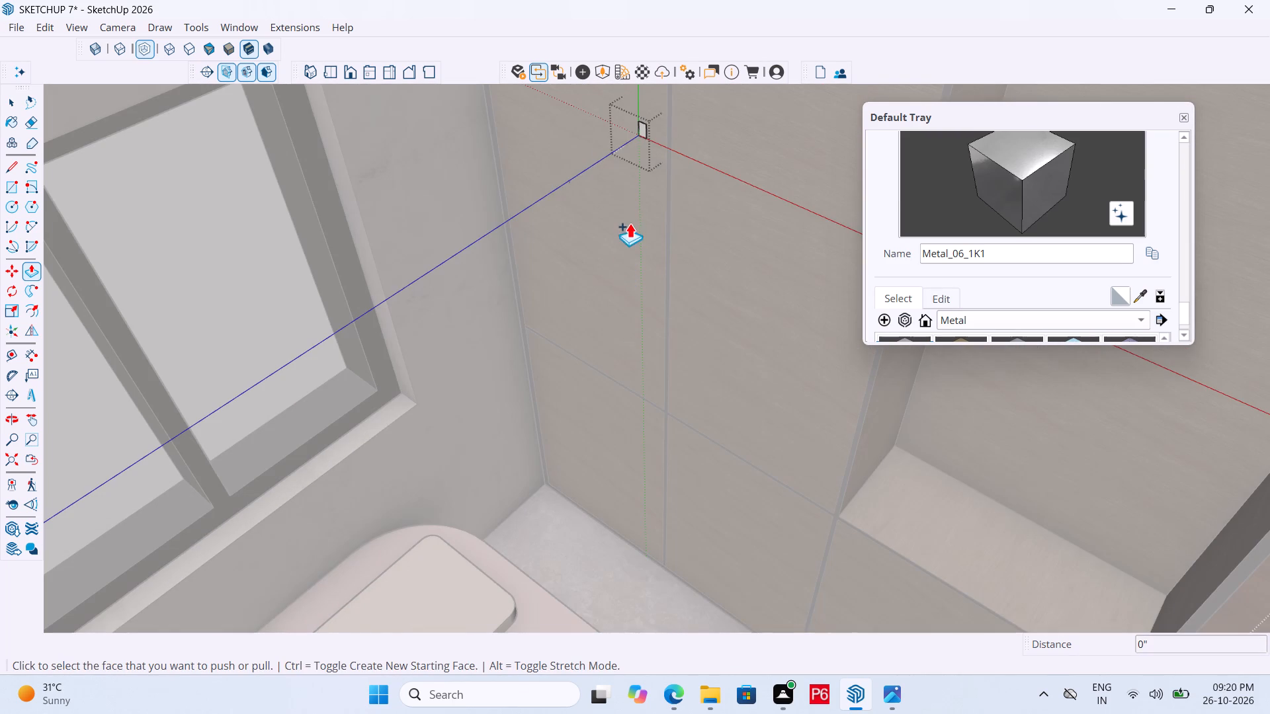
Push/Pull the flat metal rectangle 3 7/16" outward from the wardrobe panel.
{"action": "scroll", "coordinate": [638, 134], "scroll_direction": "up", "scroll_amount": 5}
{"action": "left_click", "coordinate": [644, 129]}
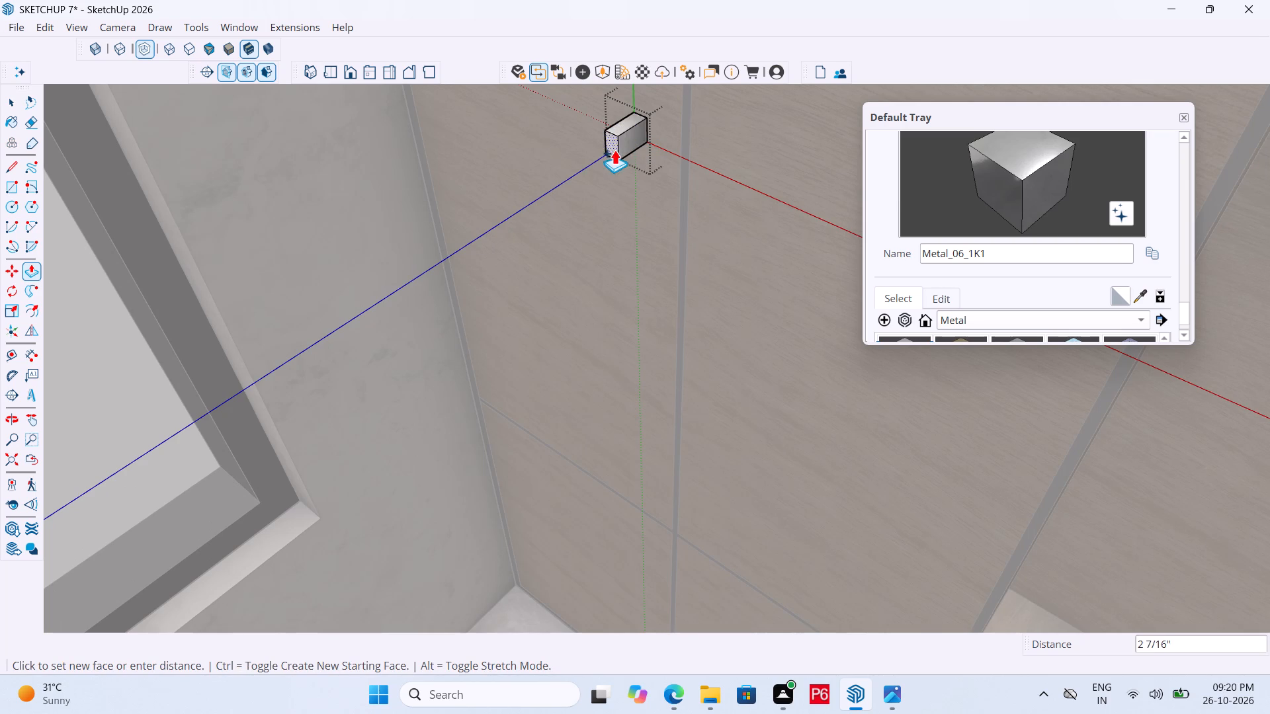
{"action": "left_click", "coordinate": [603, 156]}
{"action": "middle_click_drag", "start_coordinate": [611, 175], "coordinate": [598, 133]}
{"action": "scroll", "coordinate": [636, 408], "scroll_direction": "down", "scroll_amount": 5}
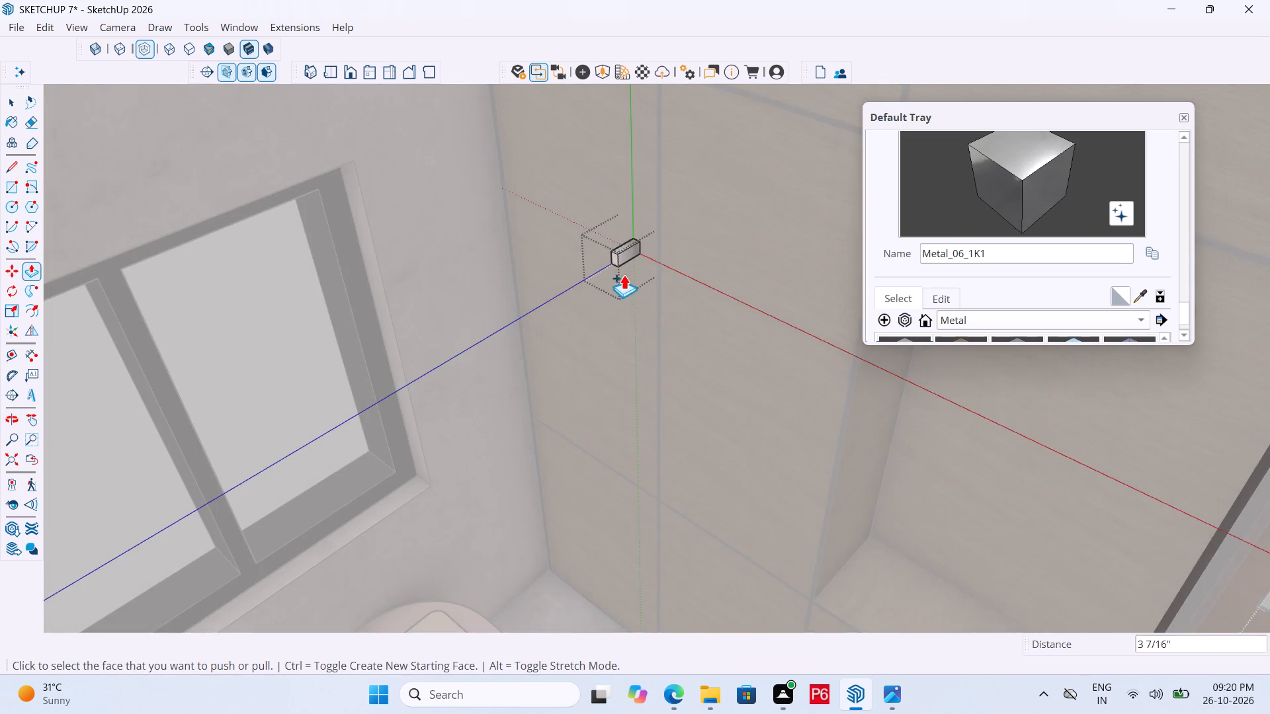
Push/Pull a short new end section outward from the metal bar's free end, keeping a dividing edge.
{"action": "scroll", "coordinate": [618, 225], "scroll_direction": "up", "scroll_amount": 16}
{"action": "double_click", "coordinate": [605, 283]}
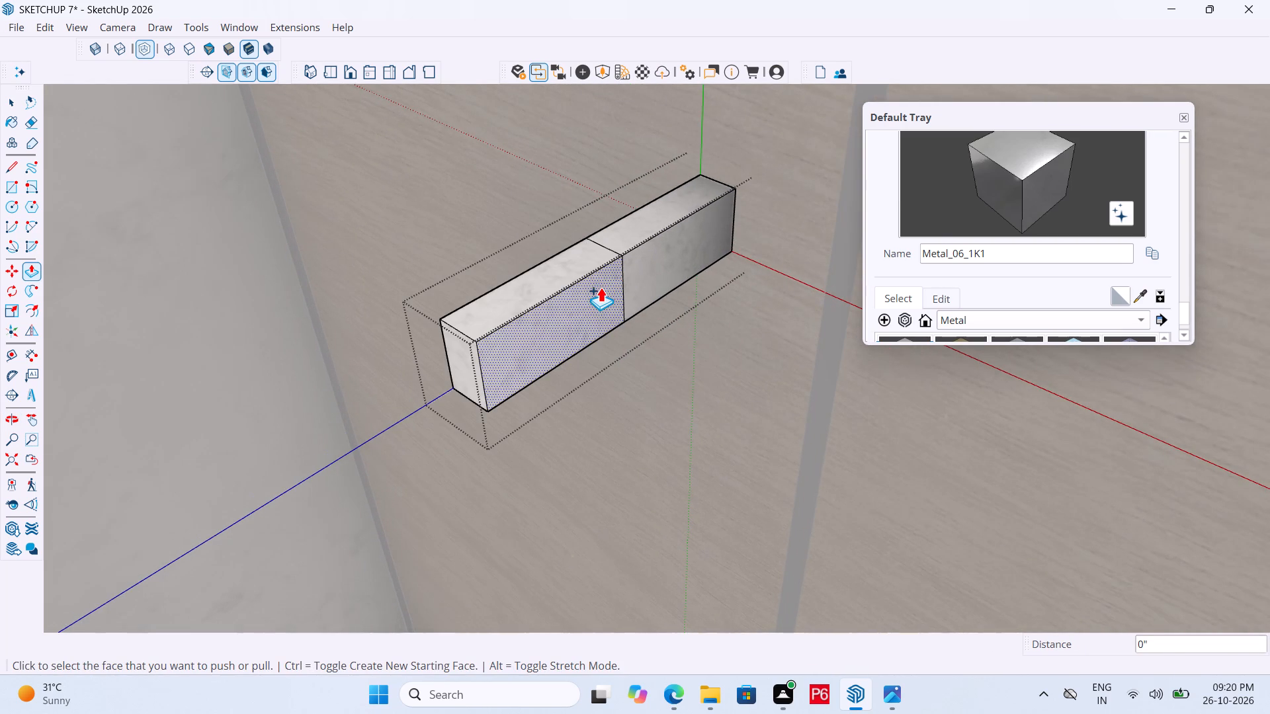
{"action": "key", "text": "ctrl+z"}
{"action": "left_click", "coordinate": [607, 289]}
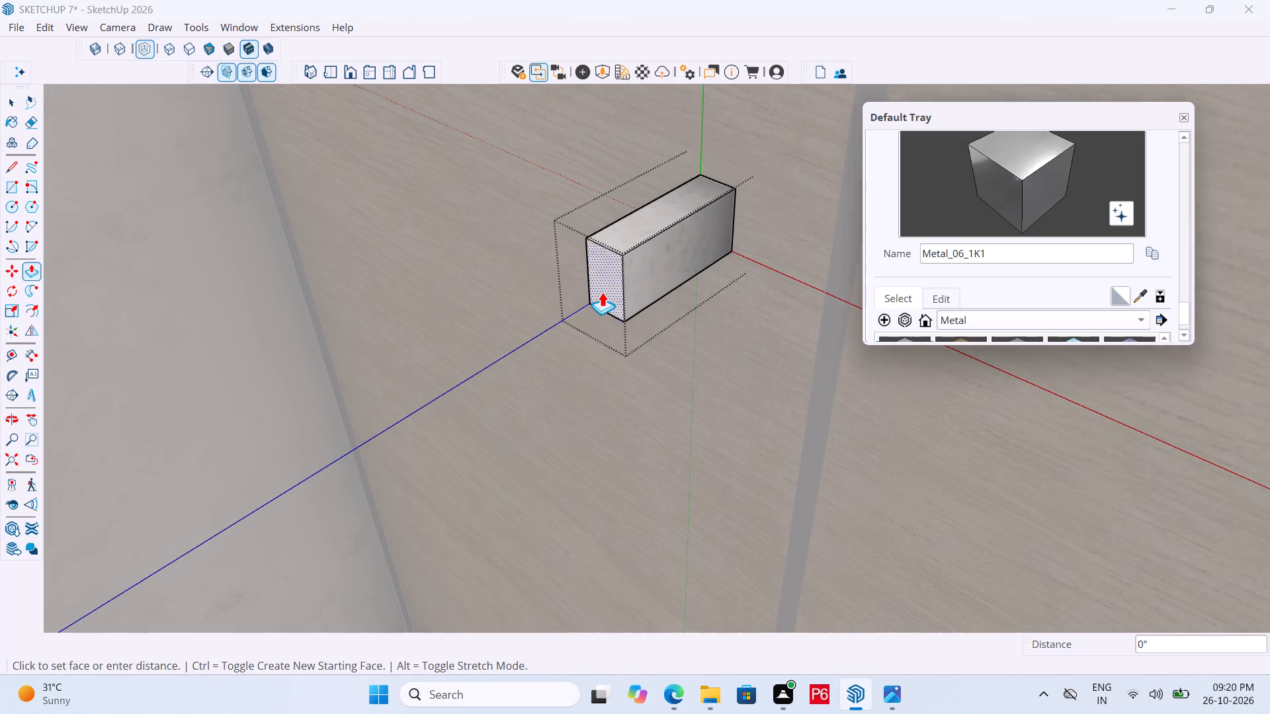
{"action": "left_click", "coordinate": [583, 305]}
Push/Pull the underside of the short end section 9 11/16" downward to form the handle's vertical grip.
{"action": "middle_click_drag", "start_coordinate": [611, 311], "coordinate": [629, 7]}
{"action": "scroll", "coordinate": [604, 406], "scroll_direction": "up", "scroll_amount": 6}
{"action": "left_click", "coordinate": [590, 238]}
{"action": "scroll", "coordinate": [569, 473], "scroll_direction": "down", "scroll_amount": 3}
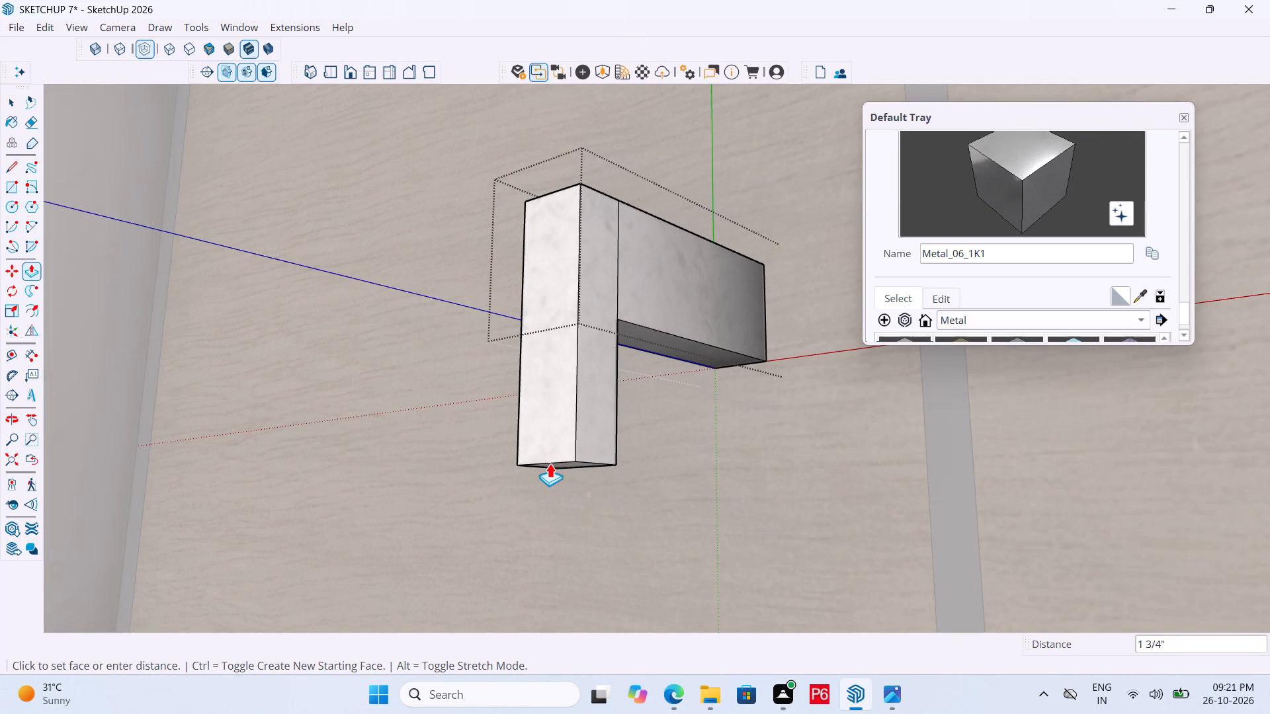
{"action": "scroll", "coordinate": [536, 451], "scroll_direction": "down", "scroll_amount": 15}
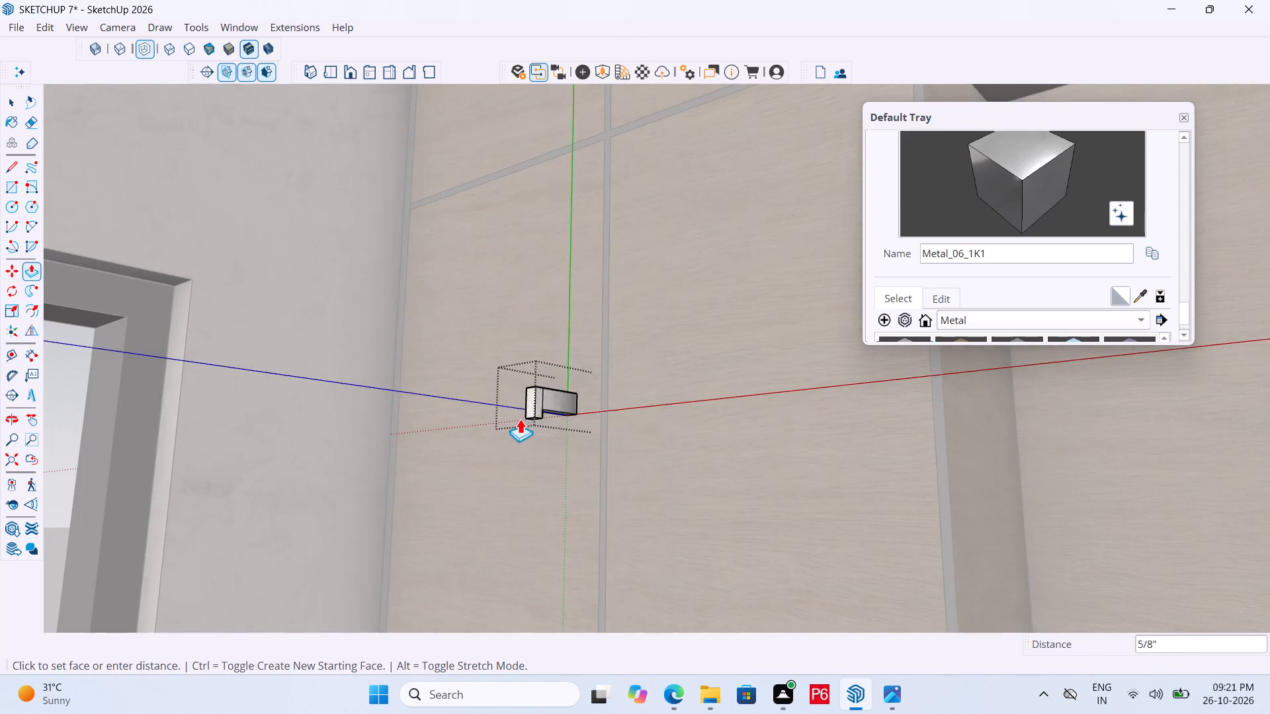
{"action": "scroll", "coordinate": [523, 396], "scroll_direction": "down", "scroll_amount": 6}
{"action": "scroll", "coordinate": [527, 509], "scroll_direction": "up", "scroll_amount": 6}
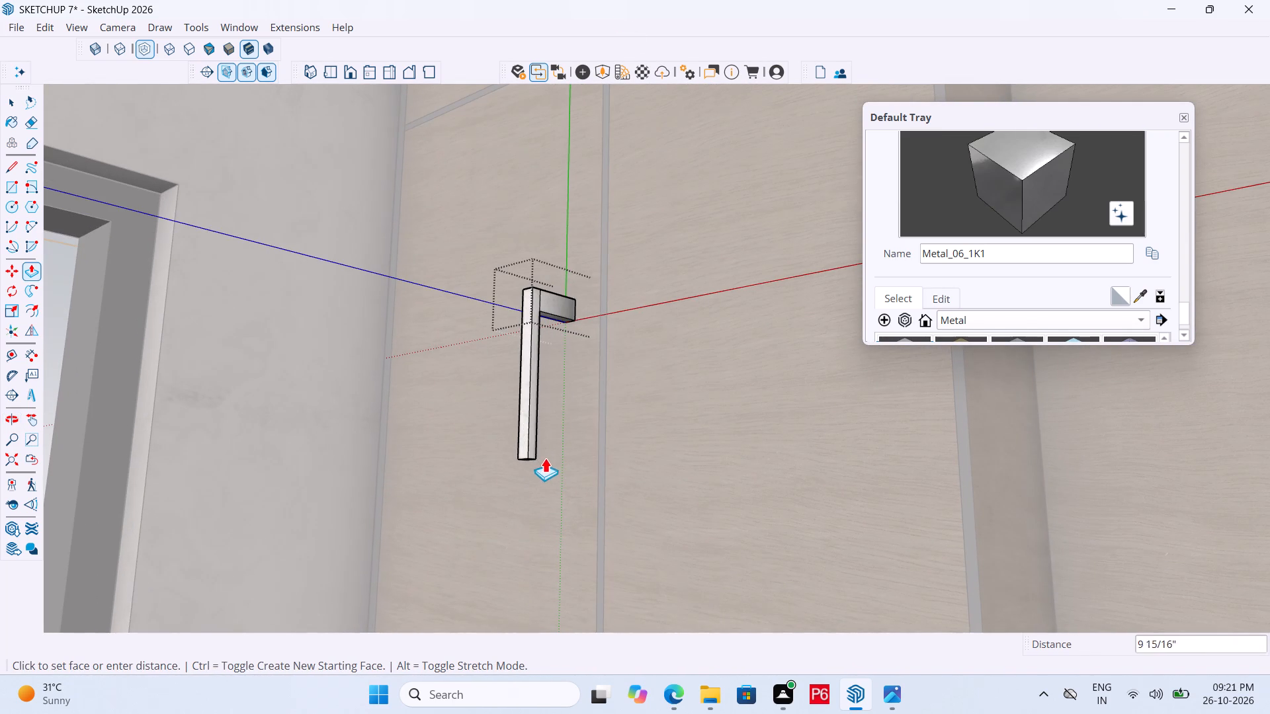
{"action": "left_click", "coordinate": [546, 456]}
Push/Pull a new face up 9/16" from the bottom of the vertical grip, marking off a lower end section.
{"action": "middle_click_drag", "start_coordinate": [549, 451], "coordinate": [418, 543]}
{"action": "scroll", "coordinate": [538, 496], "scroll_direction": "up", "scroll_amount": 6}
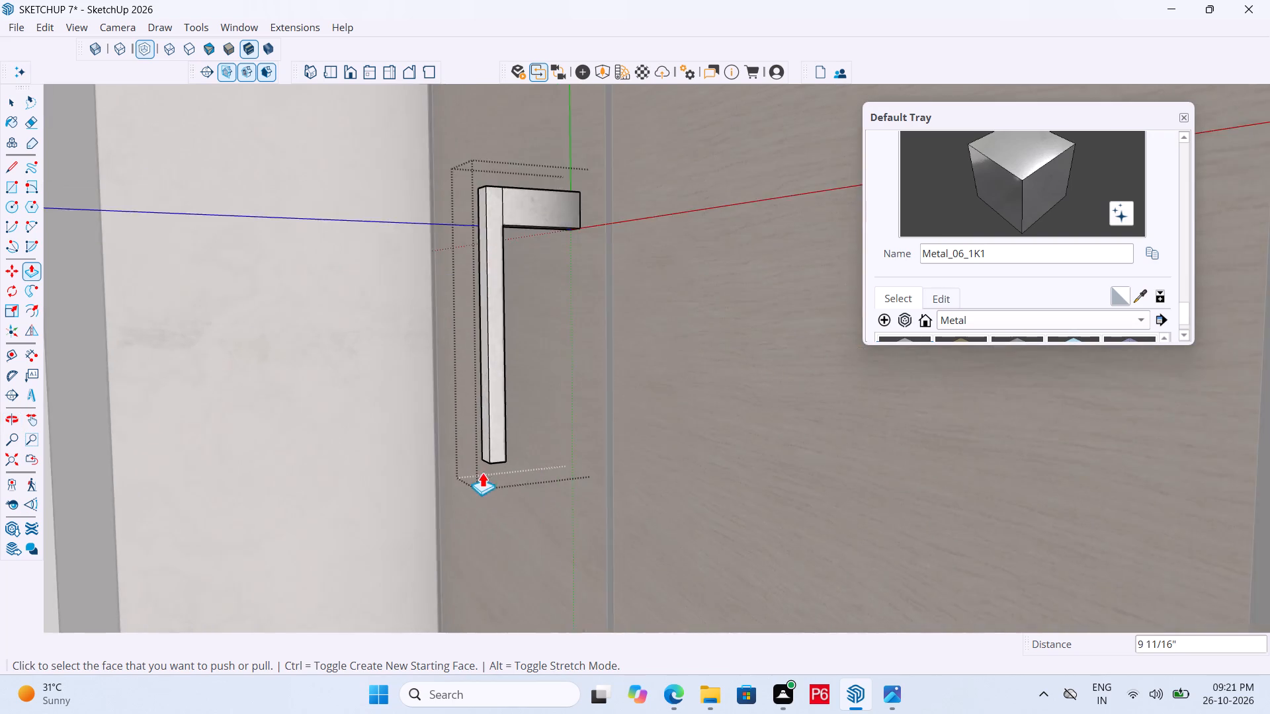
{"action": "scroll", "coordinate": [482, 472], "scroll_direction": "up", "scroll_amount": 10}
{"action": "middle_click_drag", "start_coordinate": [499, 494], "coordinate": [586, 270]}
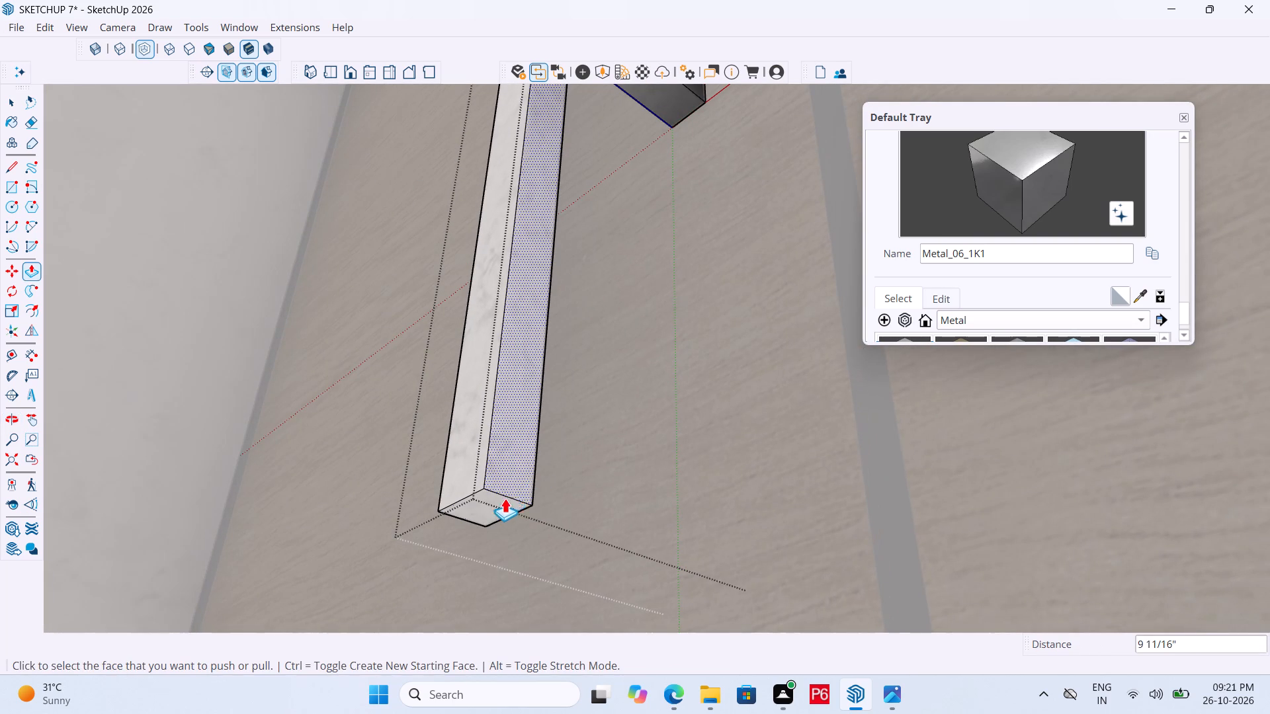
{"action": "left_click", "coordinate": [503, 500]}
{"action": "left_click", "coordinate": [507, 458]}
Push/Pull the inner face of the grip's lower end section 3 7/16" toward the wardrobe panel as the lower arm.
{"action": "middle_click_drag", "start_coordinate": [585, 474], "coordinate": [403, 563]}
{"action": "scroll", "coordinate": [525, 435], "scroll_direction": "down", "scroll_amount": 5}
{"action": "middle_click_drag", "start_coordinate": [528, 487], "coordinate": [510, 500]}
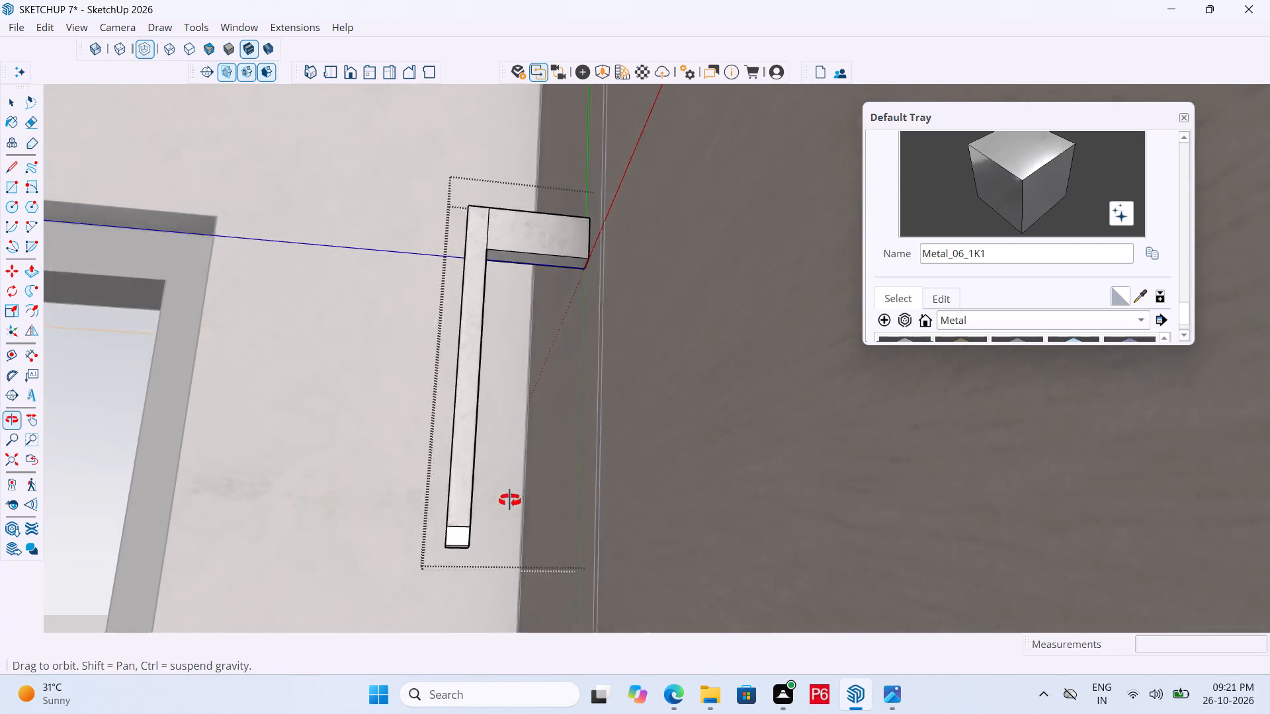
{"action": "middle_click_drag", "start_coordinate": [510, 500], "coordinate": [490, 508]}
{"action": "middle_click_drag", "start_coordinate": [490, 508], "coordinate": [504, 514]}
{"action": "scroll", "coordinate": [718, 352], "scroll_direction": "down", "scroll_amount": 5}
{"action": "scroll", "coordinate": [471, 541], "scroll_direction": "up", "scroll_amount": 3}
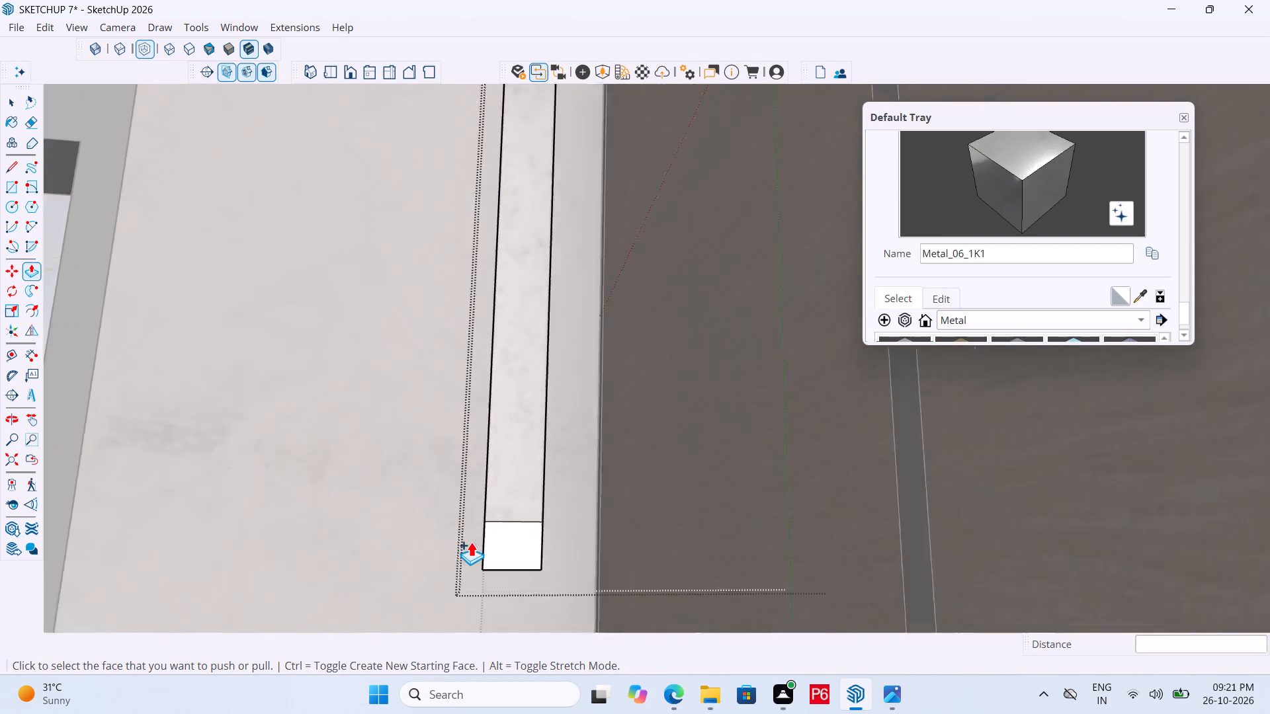
{"action": "scroll", "coordinate": [471, 541], "scroll_direction": "up", "scroll_amount": 7}
{"action": "middle_click_drag", "start_coordinate": [543, 550], "coordinate": [411, 567]}
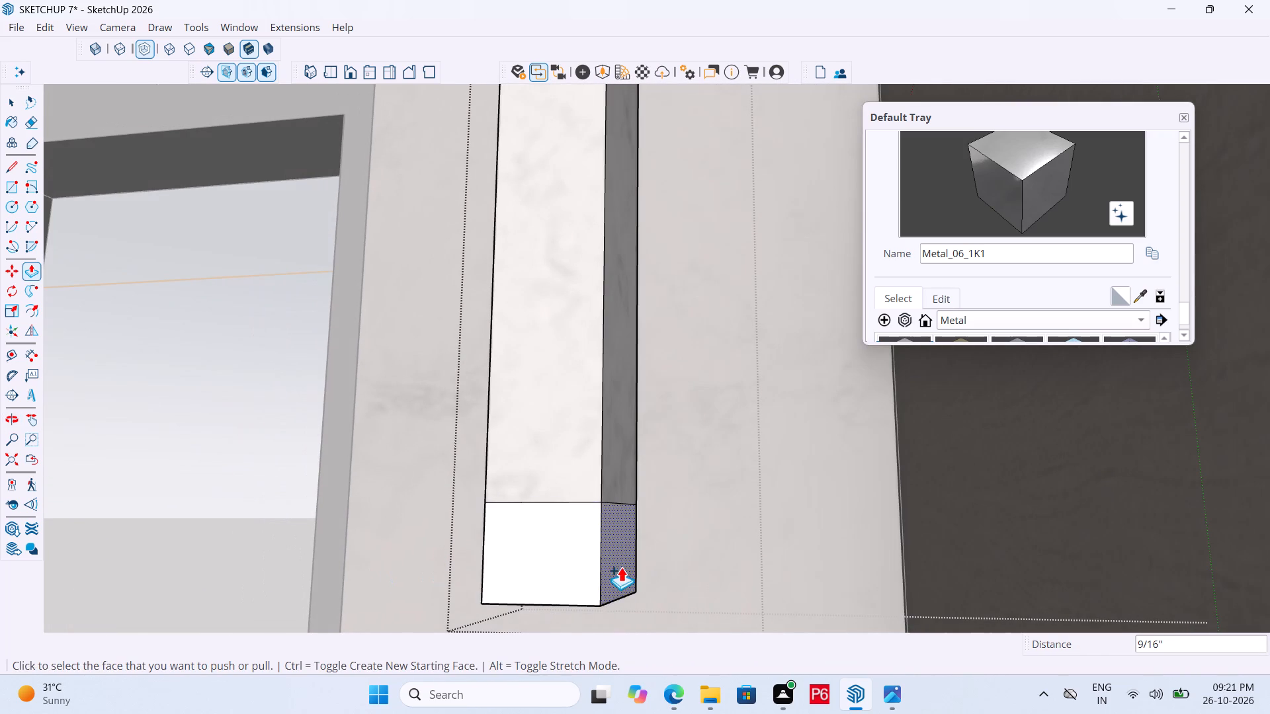
{"action": "left_click", "coordinate": [621, 567]}
{"action": "scroll", "coordinate": [862, 532], "scroll_direction": "down", "scroll_amount": 8}
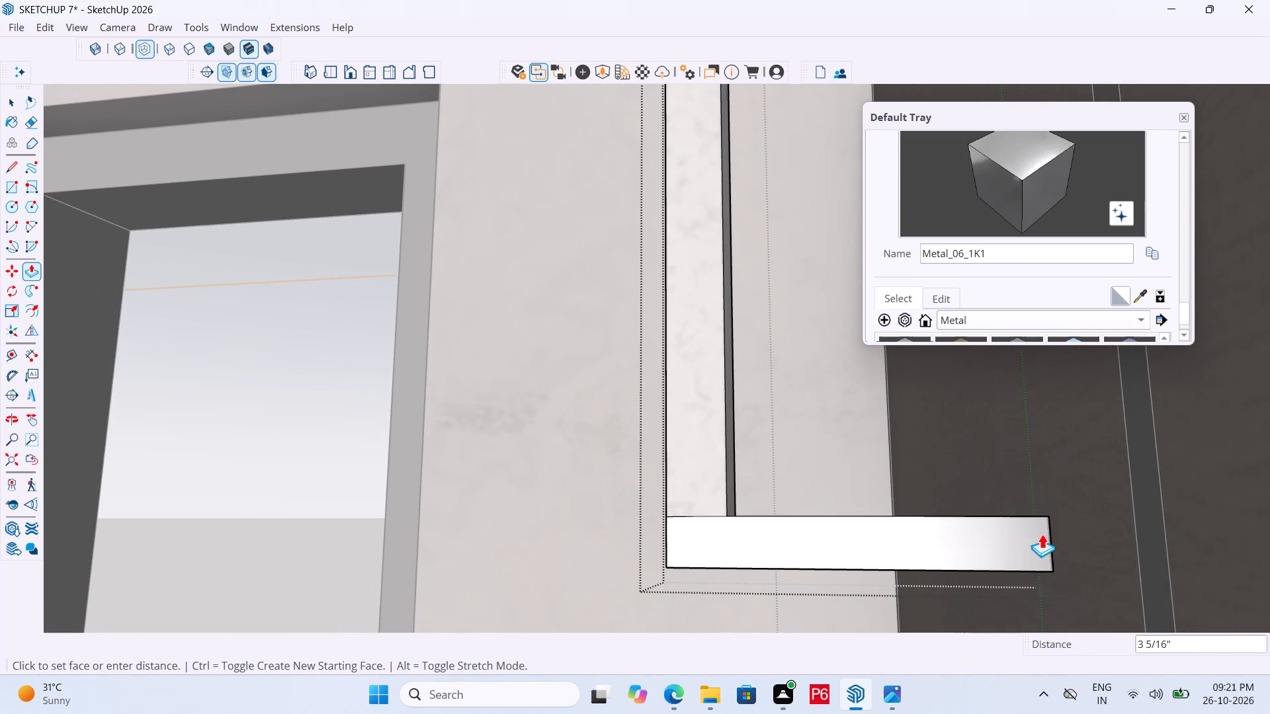
{"action": "left_click", "coordinate": [1102, 477]}
Paint the front and adjacent side face of the handle's lower end section with Metal_06_1K from the Metal materials.
{"action": "scroll", "coordinate": [1172, 522], "scroll_direction": "down", "scroll_amount": 4}
{"action": "middle_click_drag", "start_coordinate": [1169, 537], "coordinate": [1269, 633]}
{"action": "scroll", "coordinate": [686, 447], "scroll_direction": "down", "scroll_amount": 1}
{"action": "middle_click_drag", "start_coordinate": [686, 447], "coordinate": [1089, 595]}
{"action": "scroll", "coordinate": [368, 409], "scroll_direction": "down", "scroll_amount": 7}
{"action": "scroll", "coordinate": [696, 387], "scroll_direction": "down", "scroll_amount": 6}
{"action": "middle_click_drag", "start_coordinate": [634, 387], "coordinate": [547, 387]}
{"action": "scroll", "coordinate": [995, 295], "scroll_direction": "down", "scroll_amount": 3}
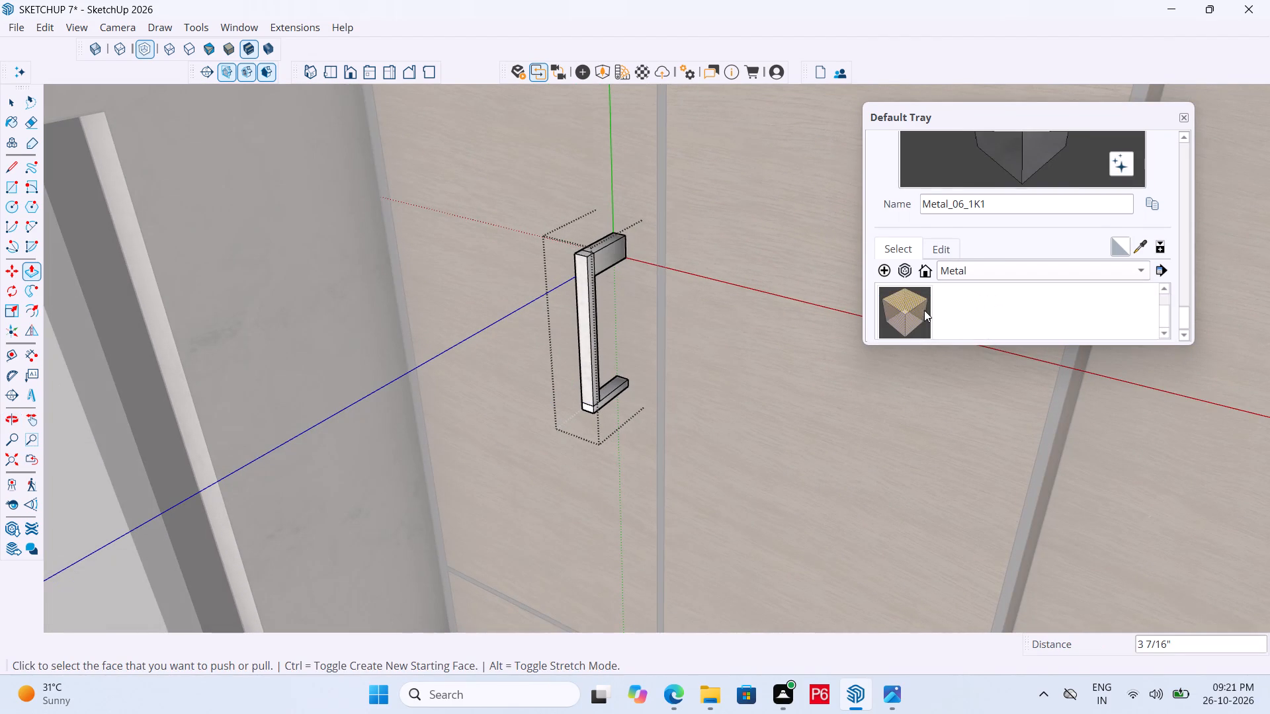
{"action": "scroll", "coordinate": [949, 313], "scroll_direction": "up", "scroll_amount": 1}
{"action": "left_click", "coordinate": [913, 311]}
{"action": "scroll", "coordinate": [514, 360], "scroll_direction": "up", "scroll_amount": 6}
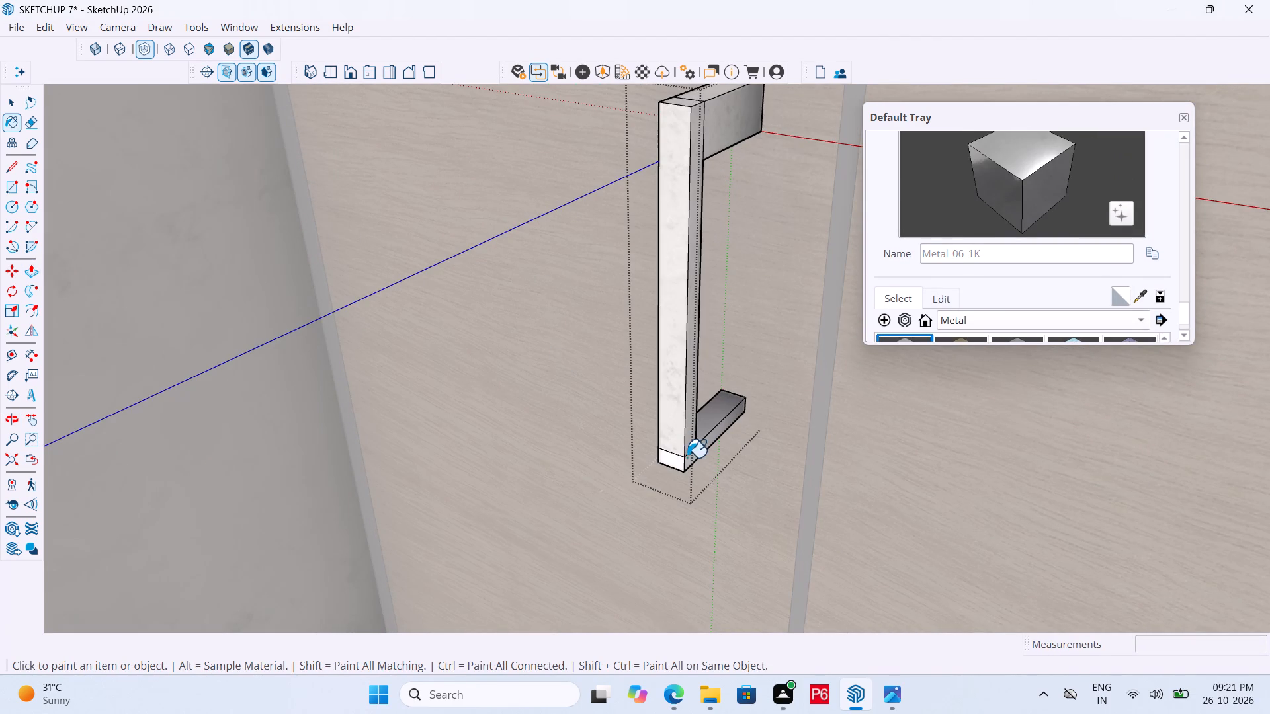
{"action": "left_click", "coordinate": [677, 461]}
{"action": "left_click", "coordinate": [694, 454]}
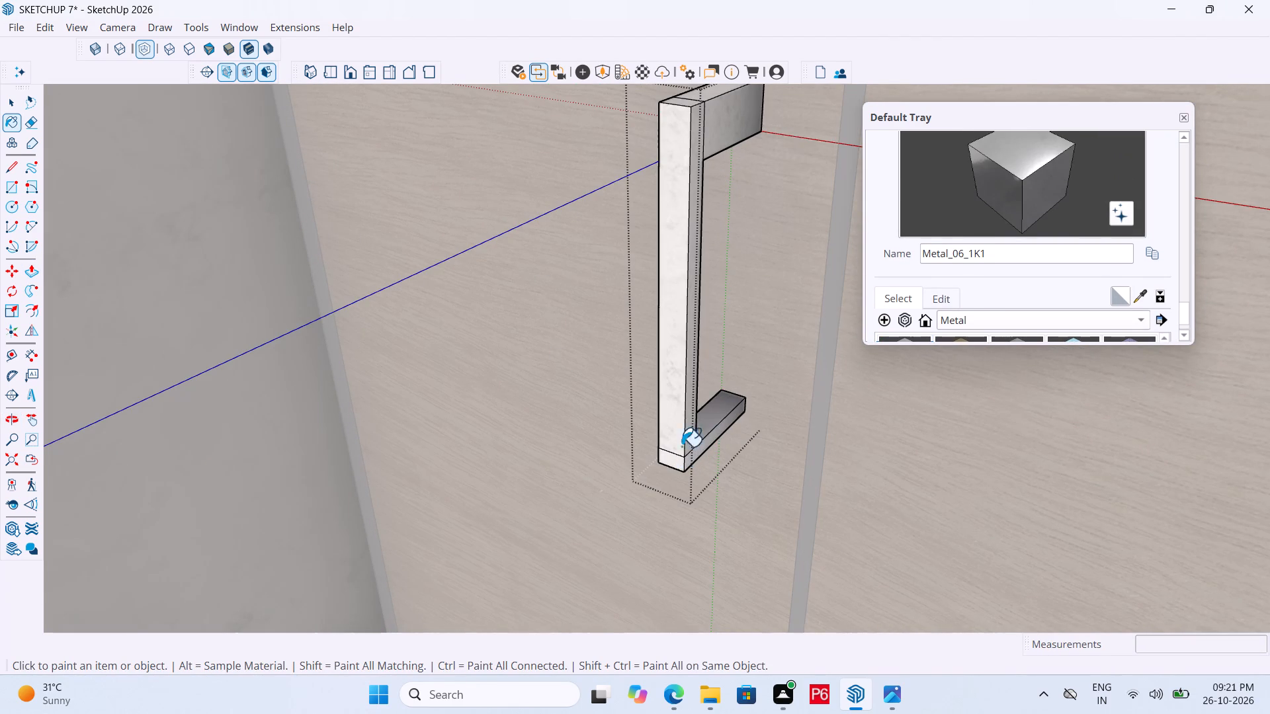
Paint the lower arm's opposite side, top, front and underside faces with the same metal material.
{"action": "middle_click_drag", "start_coordinate": [650, 446], "coordinate": [1002, 481]}
{"action": "scroll", "coordinate": [904, 428], "scroll_direction": "up", "scroll_amount": 4}
{"action": "scroll", "coordinate": [773, 397], "scroll_direction": "up", "scroll_amount": 6}
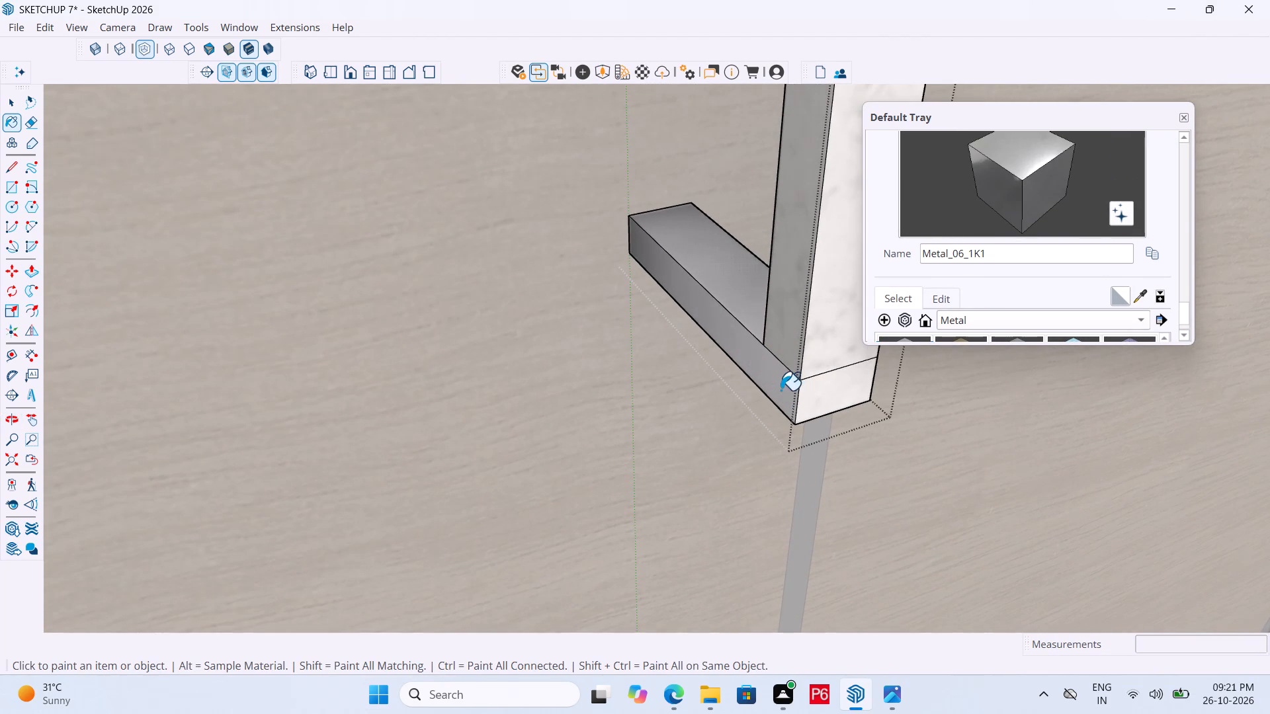
{"action": "left_click_drag", "start_coordinate": [781, 390], "coordinate": [780, 383]}
{"action": "left_click_drag", "start_coordinate": [732, 307], "coordinate": [740, 307]}
{"action": "left_click", "coordinate": [820, 397]}
{"action": "middle_click_drag", "start_coordinate": [867, 389], "coordinate": [792, 219]}
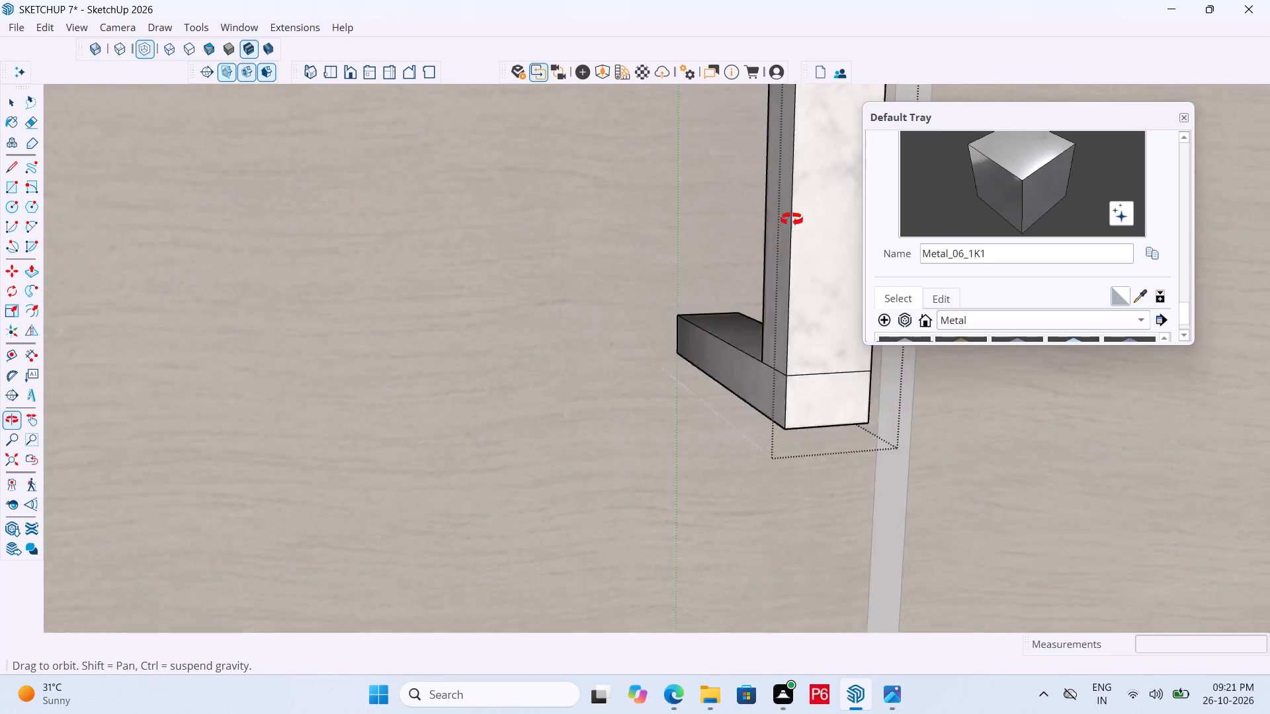
{"action": "middle_click_drag", "start_coordinate": [792, 219], "coordinate": [741, 19]}
{"action": "left_click", "coordinate": [796, 434]}
{"action": "middle_click_drag", "start_coordinate": [799, 389], "coordinate": [790, 684]}
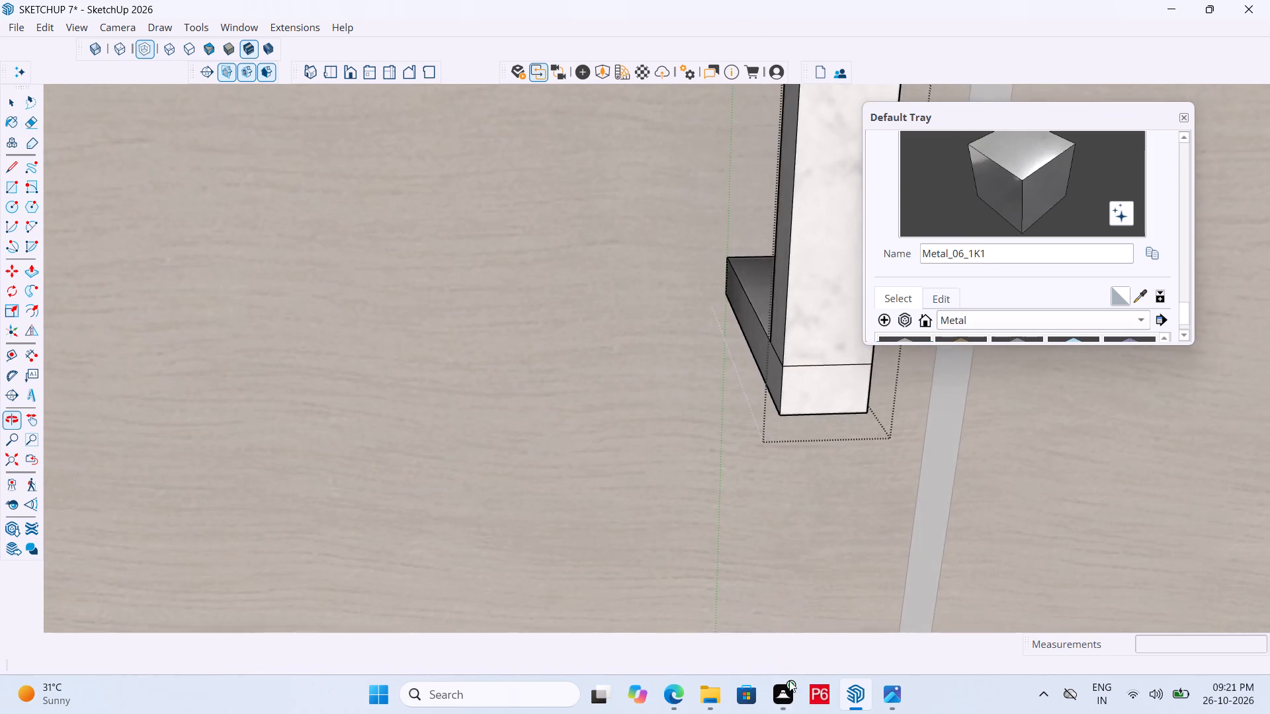
Paint the handle's remaining grip, upper corner and lower arm faces with the same metal material.
{"action": "scroll", "coordinate": [688, 551], "scroll_direction": "down", "scroll_amount": 13}
{"action": "middle_click_drag", "start_coordinate": [675, 320], "coordinate": [916, 338]}
{"action": "scroll", "coordinate": [776, 345], "scroll_direction": "up", "scroll_amount": 1}
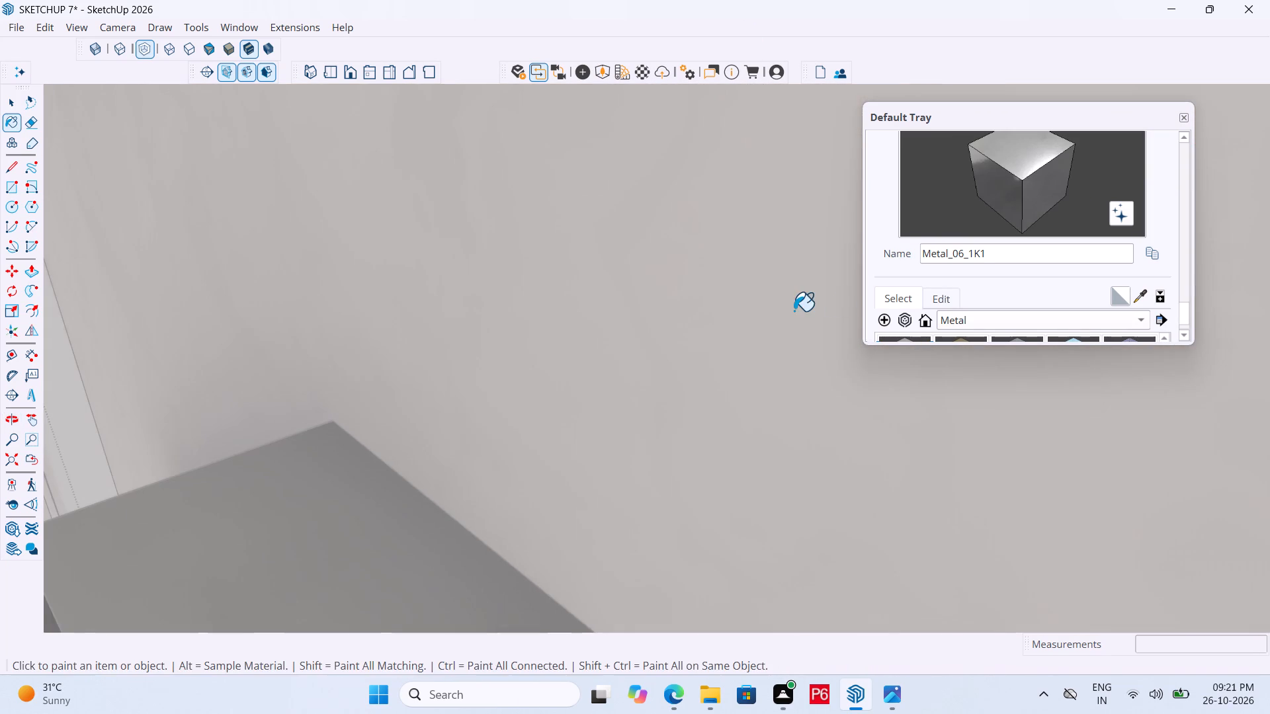
{"action": "left_click", "coordinate": [325, 69]}
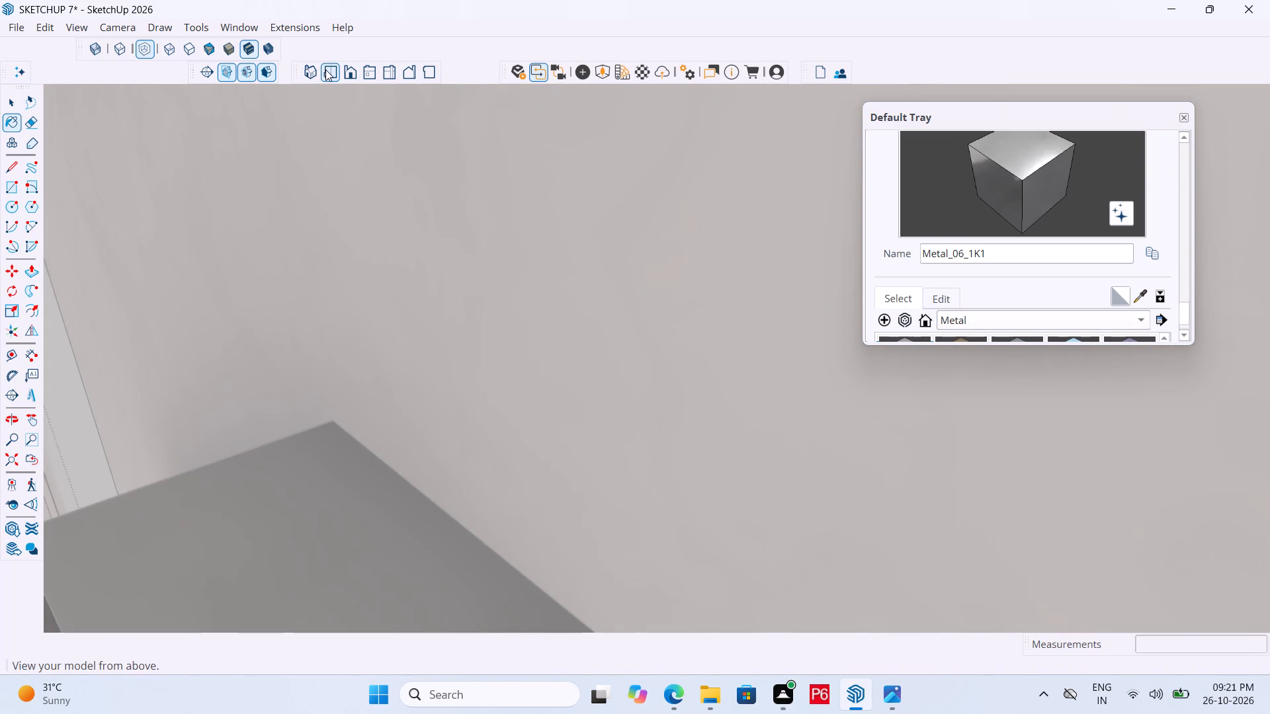
{"action": "scroll", "coordinate": [650, 297], "scroll_direction": "down", "scroll_amount": 5}
{"action": "scroll", "coordinate": [624, 345], "scroll_direction": "down", "scroll_amount": 13}
{"action": "middle_click_drag", "start_coordinate": [614, 340], "coordinate": [630, 372]}
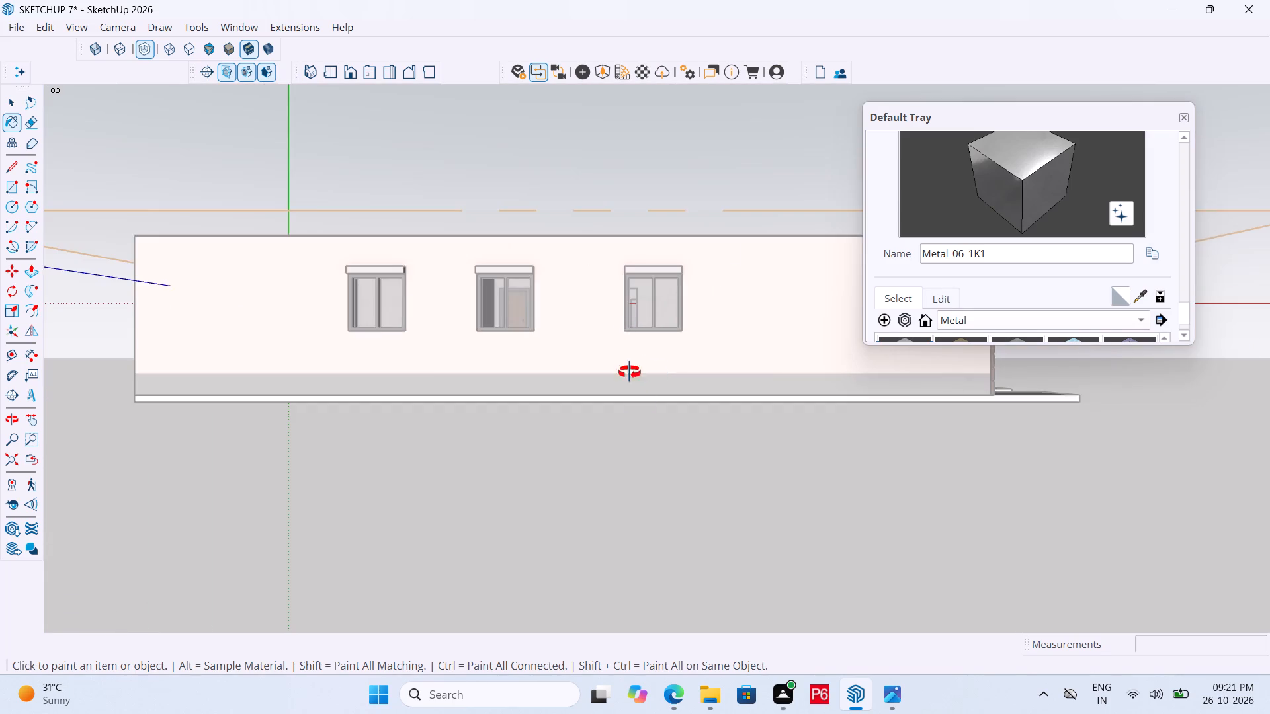
{"action": "middle_click_drag", "start_coordinate": [630, 372], "coordinate": [821, 682]}
{"action": "scroll", "coordinate": [814, 682], "scroll_direction": "down", "scroll_amount": 1}
{"action": "middle_click_drag", "start_coordinate": [619, 413], "coordinate": [378, 407]}
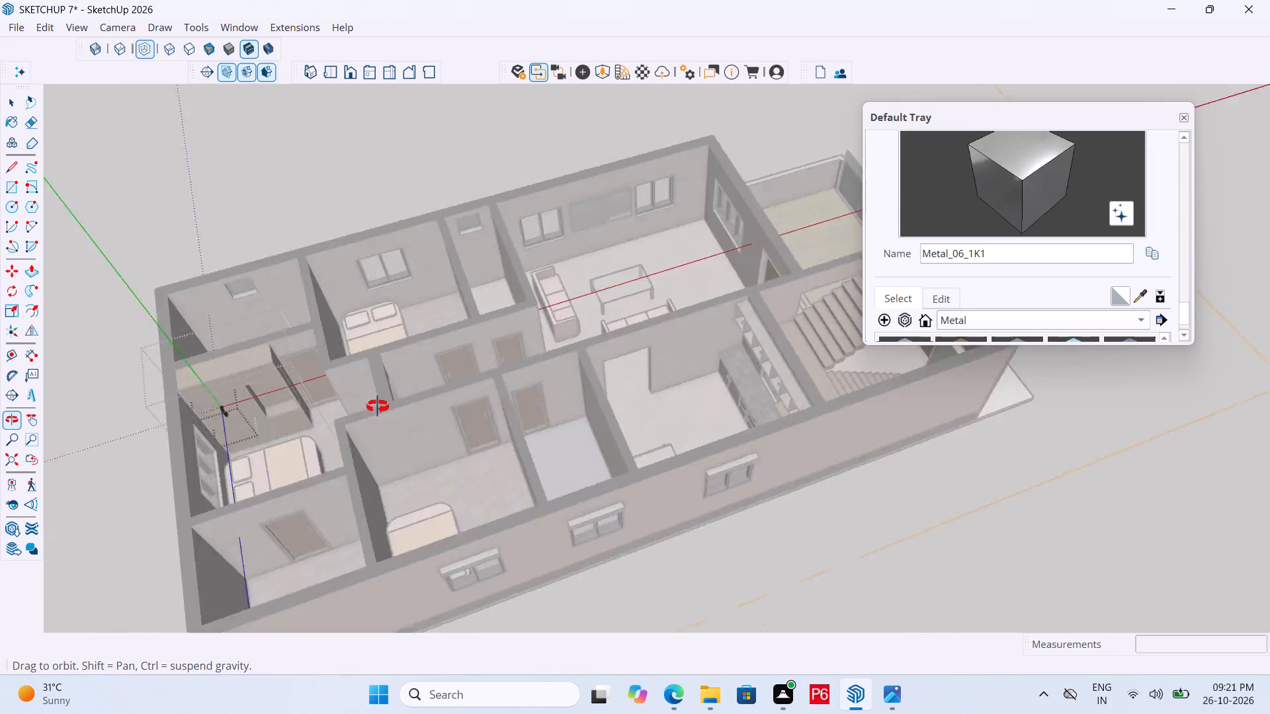
{"action": "middle_click_drag", "start_coordinate": [378, 407], "coordinate": [202, 407]}
{"action": "scroll", "coordinate": [640, 452], "scroll_direction": "down", "scroll_amount": 5}
{"action": "scroll", "coordinate": [395, 179], "scroll_direction": "up", "scroll_amount": 19}
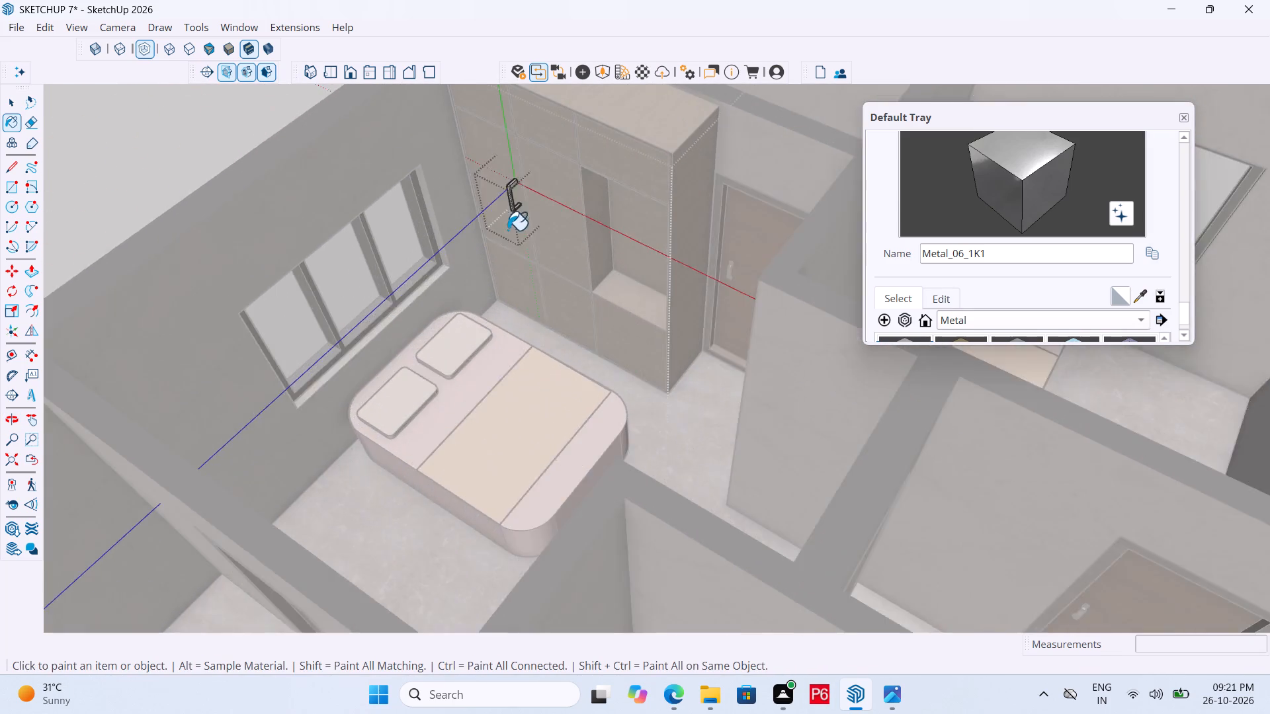
{"action": "scroll", "coordinate": [507, 230], "scroll_direction": "up", "scroll_amount": 20}
{"action": "scroll", "coordinate": [507, 230], "scroll_direction": "up", "scroll_amount": 4}
{"action": "left_click", "coordinate": [475, 263]}
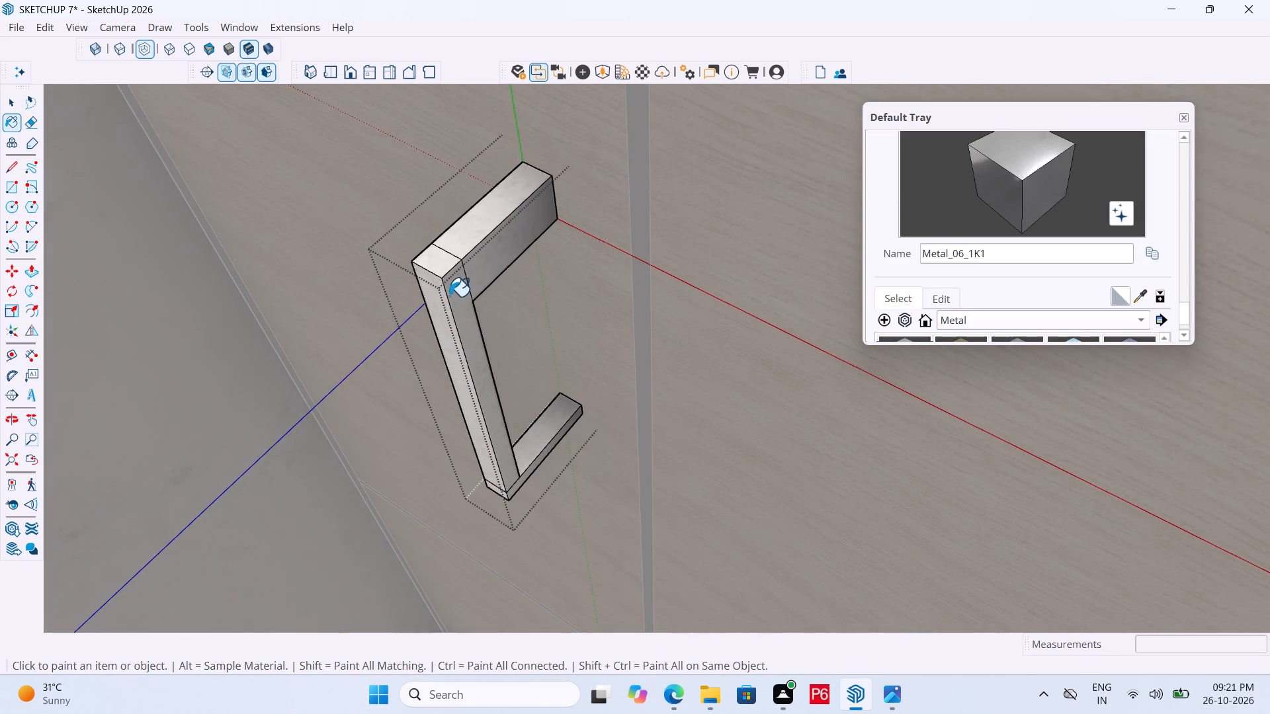
{"action": "left_click", "coordinate": [449, 296]}
{"action": "left_click_drag", "start_coordinate": [435, 316], "coordinate": [443, 299]}
{"action": "left_click_drag", "start_coordinate": [448, 268], "coordinate": [452, 259]}
{"action": "left_click", "coordinate": [464, 242]}
{"action": "left_click", "coordinate": [535, 434]}
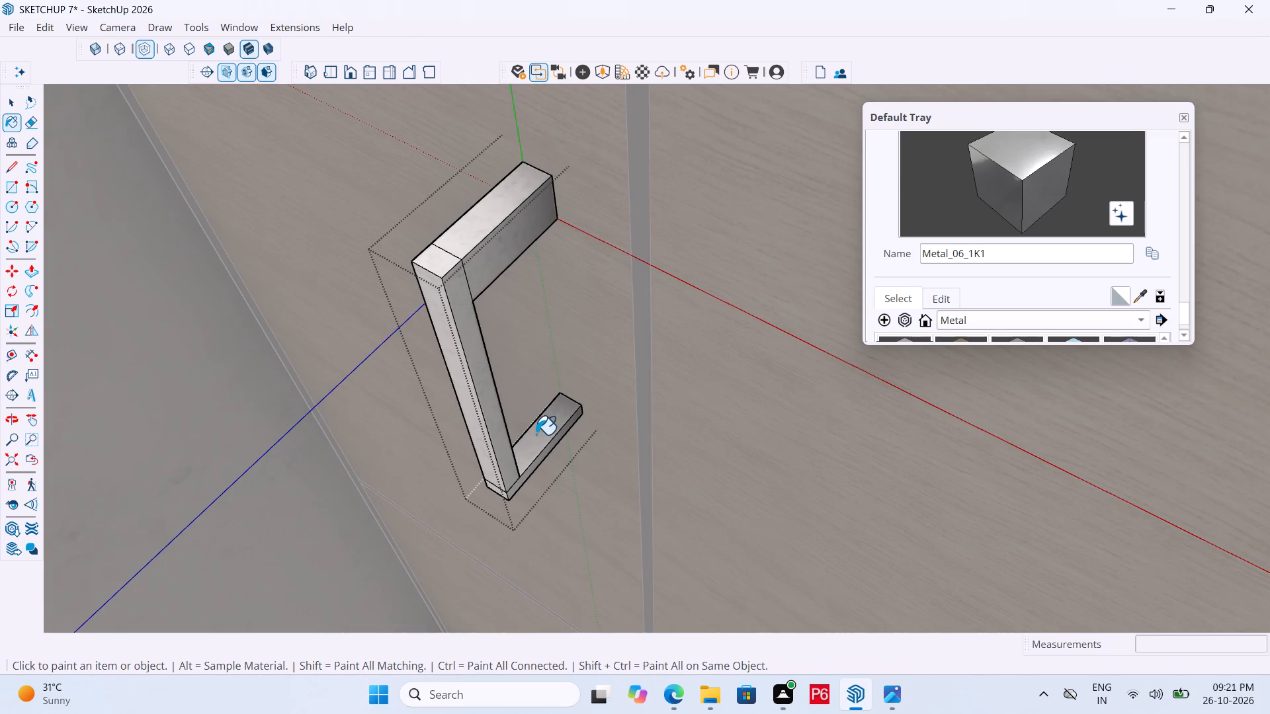
{"action": "scroll", "coordinate": [548, 469], "scroll_direction": "up", "scroll_amount": 10}
{"action": "left_click", "coordinate": [494, 476]}
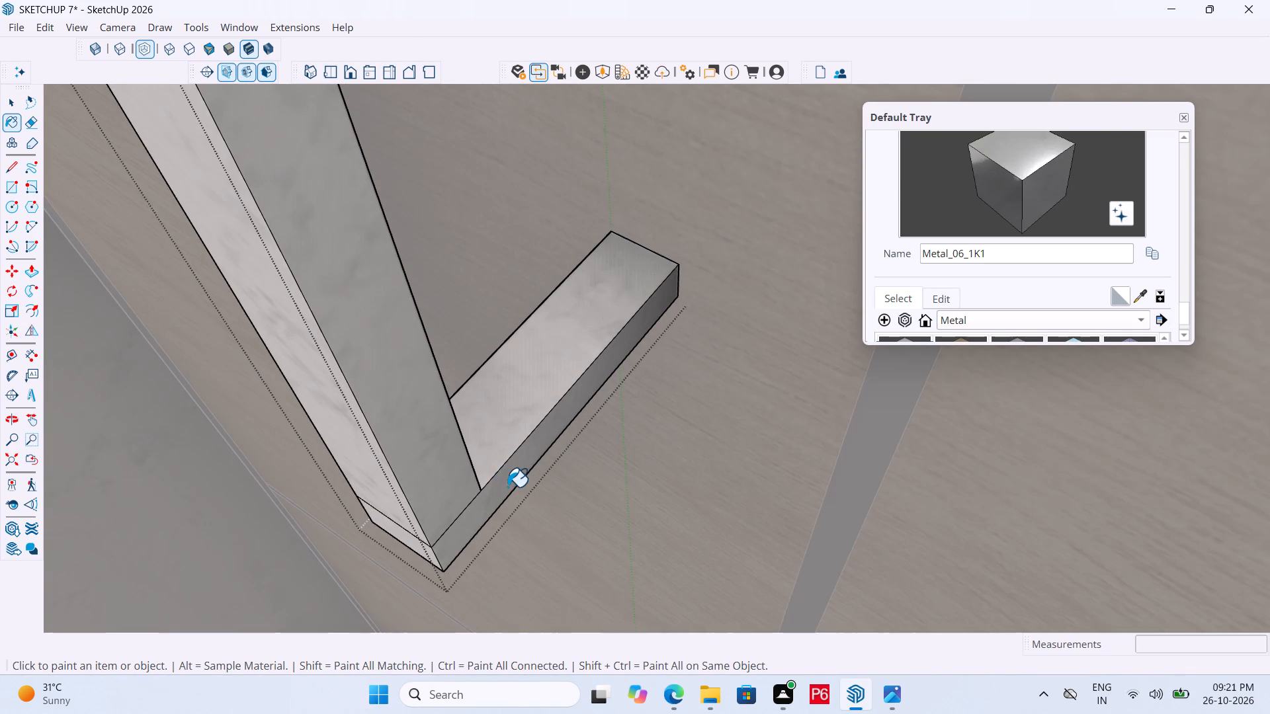
Paint the front and side faces around the handle's lower corner with Metal_06_1K1 and save the model.
{"action": "left_click", "coordinate": [507, 487]}
{"action": "left_click", "coordinate": [437, 508]}
{"action": "scroll", "coordinate": [482, 403], "scroll_direction": "down", "scroll_amount": 5}
{"action": "scroll", "coordinate": [427, 493], "scroll_direction": "up", "scroll_amount": 7}
{"action": "left_click_drag", "start_coordinate": [439, 485], "coordinate": [443, 475]}
{"action": "left_click", "coordinate": [446, 438]}
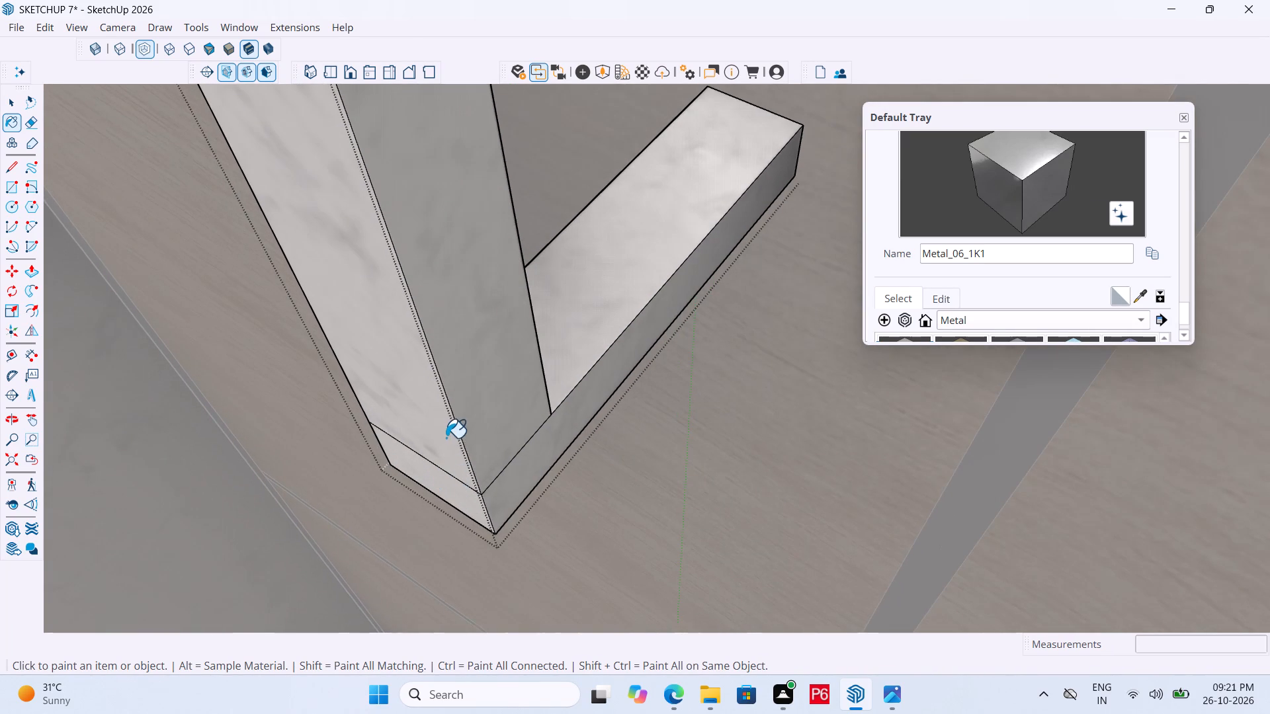
{"action": "left_click", "coordinate": [489, 485]}
{"action": "left_click_drag", "start_coordinate": [493, 457], "coordinate": [504, 491]}
{"action": "left_click", "coordinate": [511, 482]}
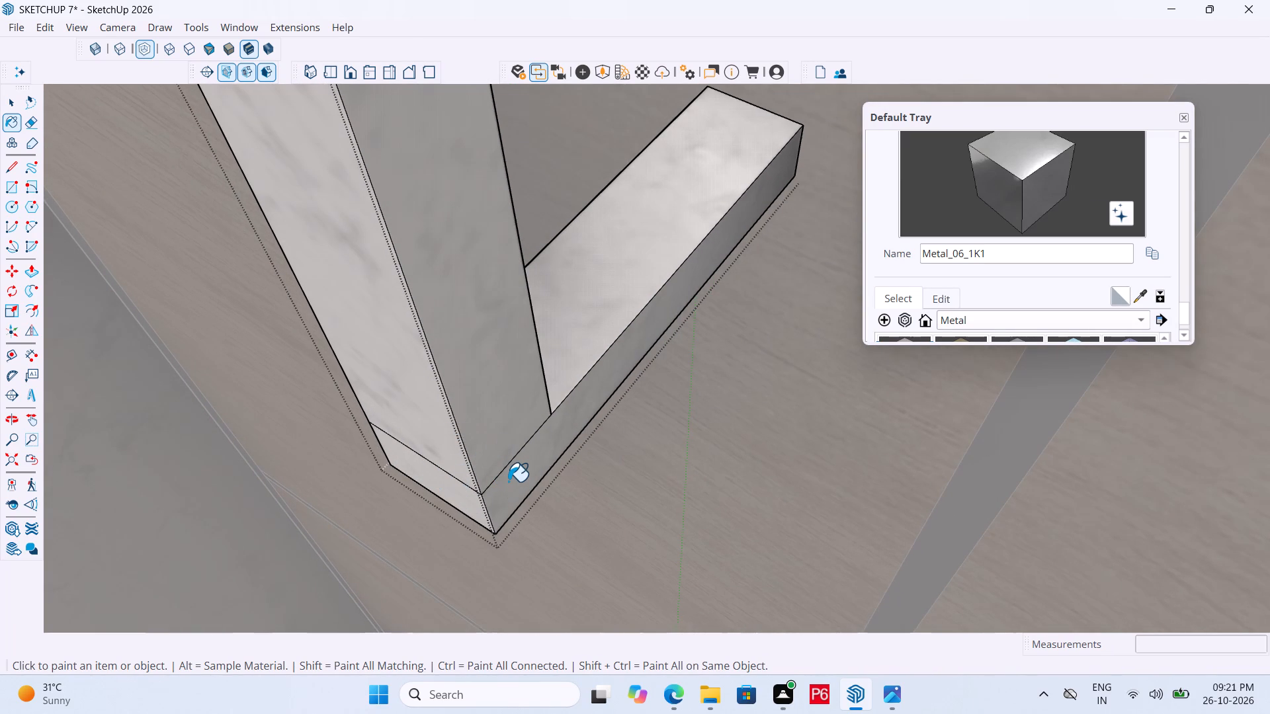
{"action": "key", "text": "ctrl+s"}
{"action": "key", "text": "ctrl+s"}
{"action": "key", "text": "ctrl+s"}
{"action": "key", "text": "ctrl+s"}
Erase the seam lines across the side and front faces at the handle's lower corner, keeping the front face intact.
{"action": "key", "text": "e"}
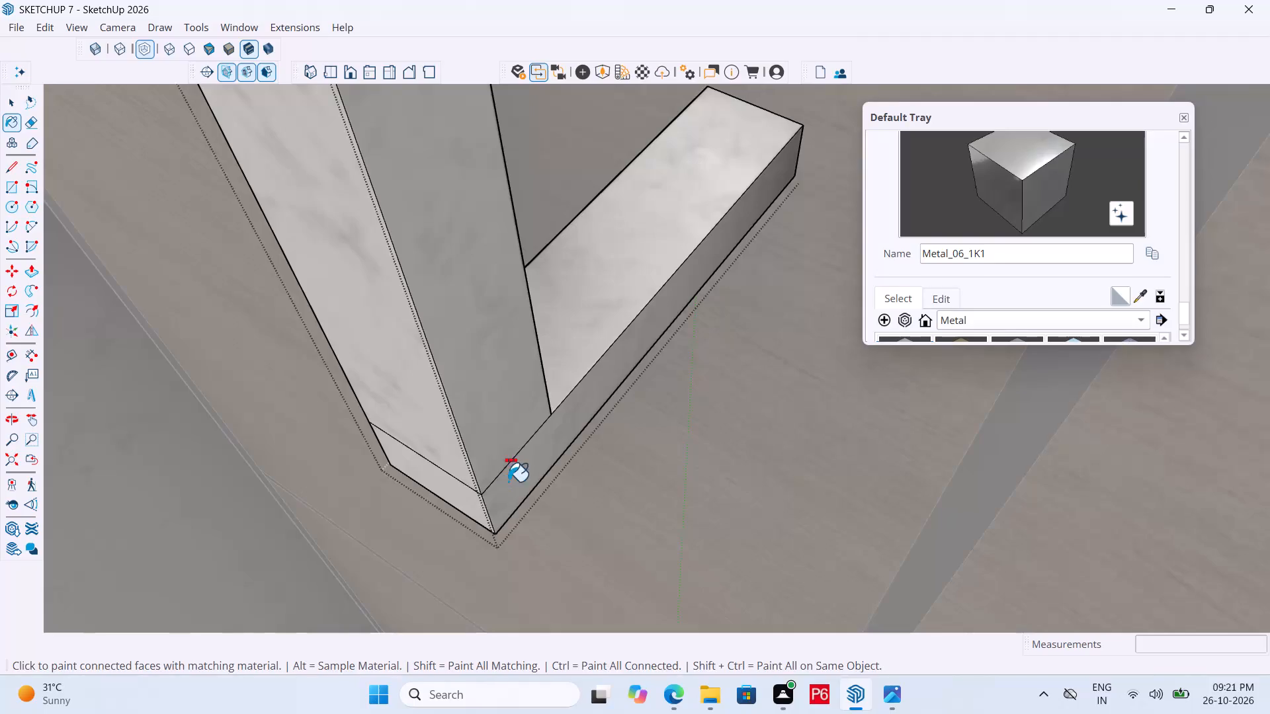
{"action": "left_click_drag", "start_coordinate": [508, 478], "coordinate": [507, 469]}
{"action": "left_click_drag", "start_coordinate": [436, 493], "coordinate": [443, 475]}
{"action": "left_click", "coordinate": [443, 475]}
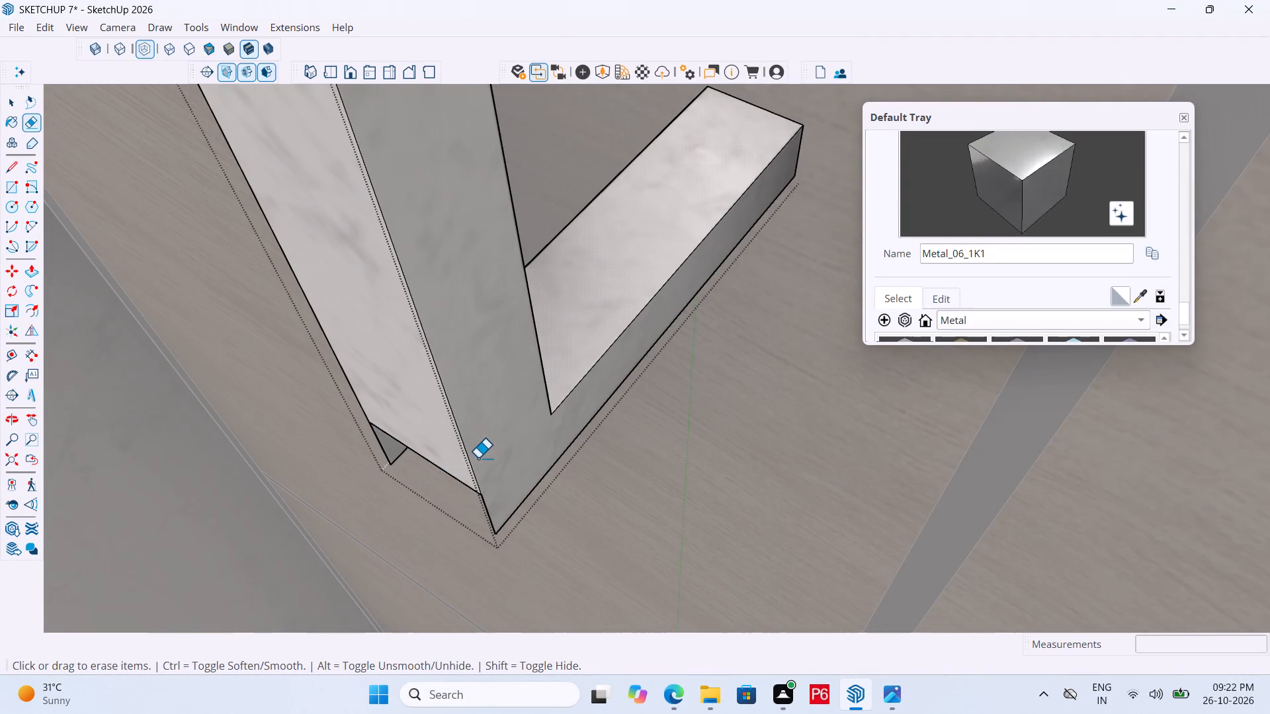
{"action": "key", "text": "ctrl+z"}
{"action": "left_click", "coordinate": [450, 468]}
{"action": "left_click", "coordinate": [443, 471]}
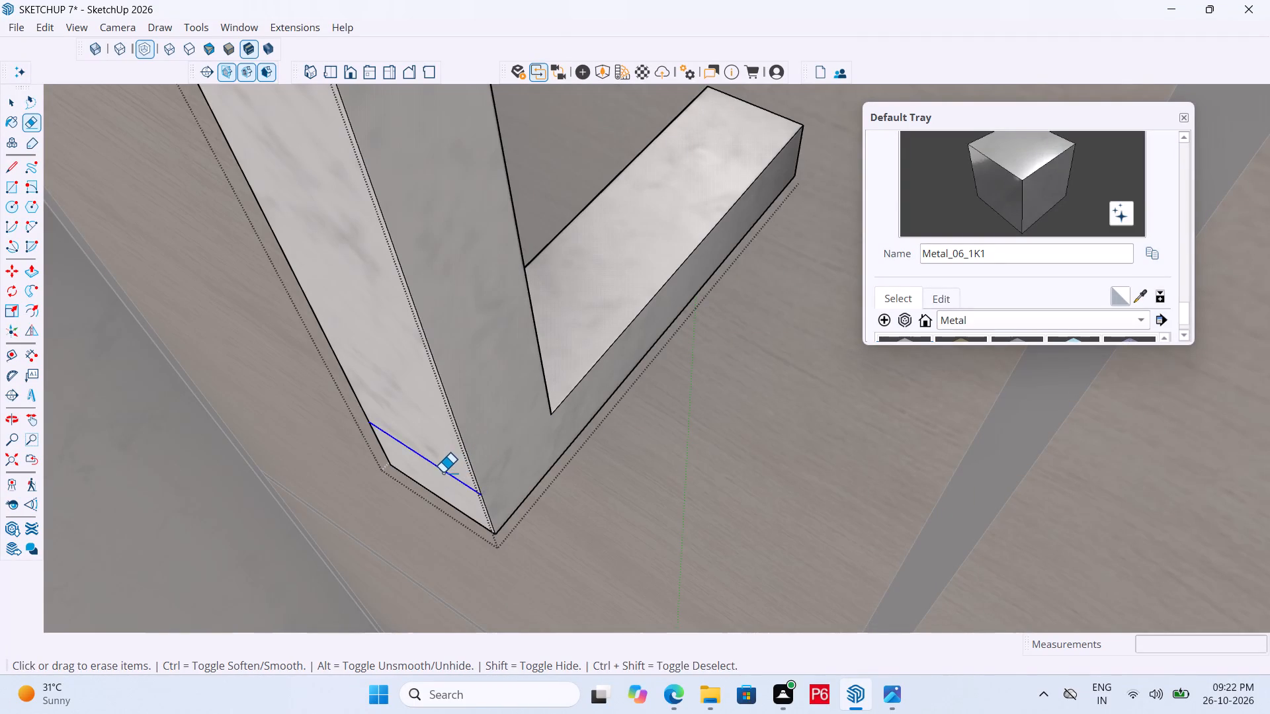
Erase the seam lines across the top, front and adjacent side faces at the handle's upper corner.
{"action": "scroll", "coordinate": [563, 470], "scroll_direction": "down", "scroll_amount": 7}
{"action": "scroll", "coordinate": [648, 475], "scroll_direction": "down", "scroll_amount": 7}
{"action": "scroll", "coordinate": [565, 301], "scroll_direction": "up", "scroll_amount": 11}
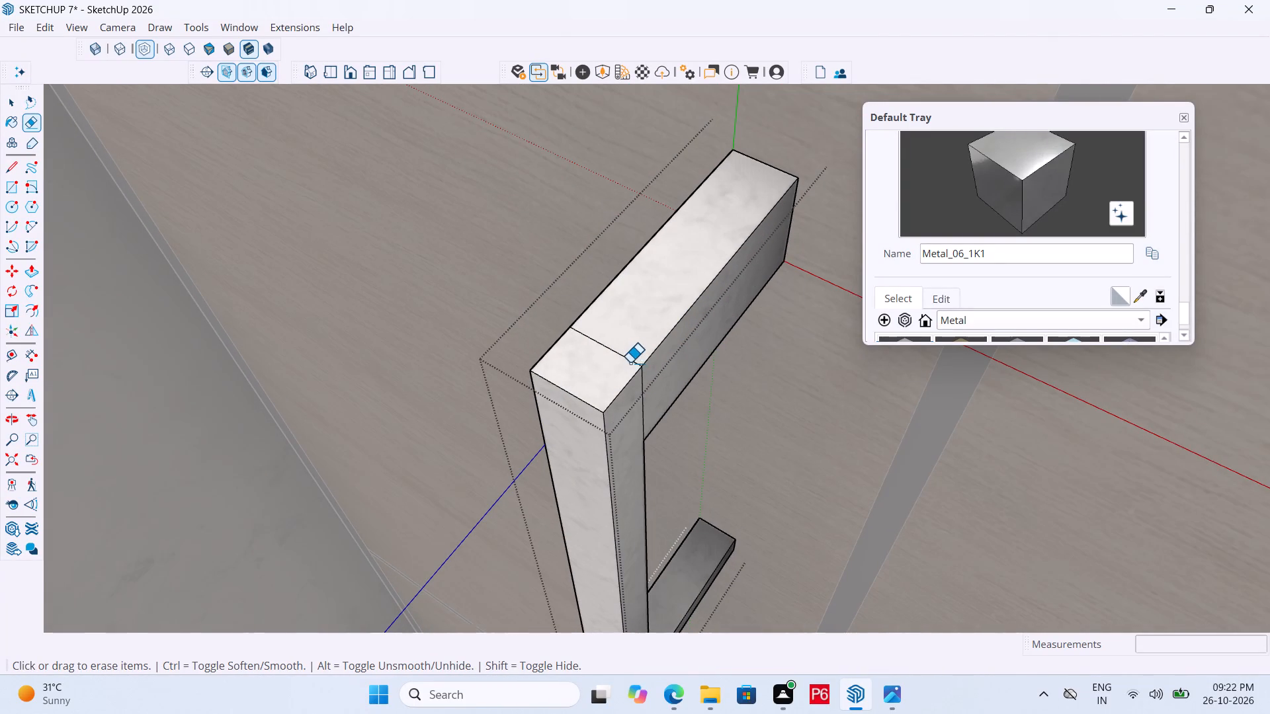
{"action": "left_click_drag", "start_coordinate": [628, 354], "coordinate": [621, 357]}
{"action": "left_click_drag", "start_coordinate": [621, 358], "coordinate": [613, 361]}
{"action": "left_click_drag", "start_coordinate": [651, 385], "coordinate": [637, 391]}
Erase the seam line on the opposite side face at the handle's upper corner.
{"action": "middle_click_drag", "start_coordinate": [513, 396], "coordinate": [883, 399]}
{"action": "scroll", "coordinate": [513, 397], "scroll_direction": "down", "scroll_amount": 1}
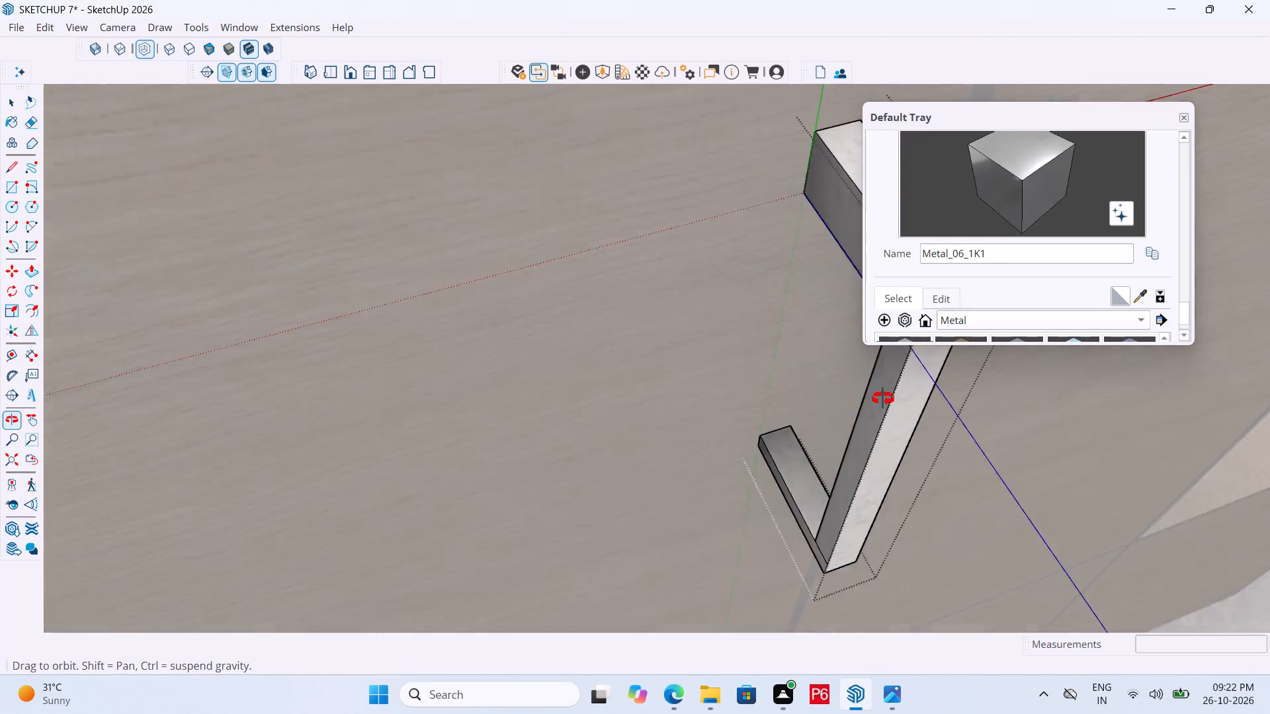
{"action": "middle_click_drag", "start_coordinate": [883, 399], "coordinate": [876, 398]}
{"action": "scroll", "coordinate": [444, 430], "scroll_direction": "down", "scroll_amount": 6}
{"action": "scroll", "coordinate": [812, 439], "scroll_direction": "up", "scroll_amount": 7}
{"action": "middle_click_drag", "start_coordinate": [751, 431], "coordinate": [878, 411]}
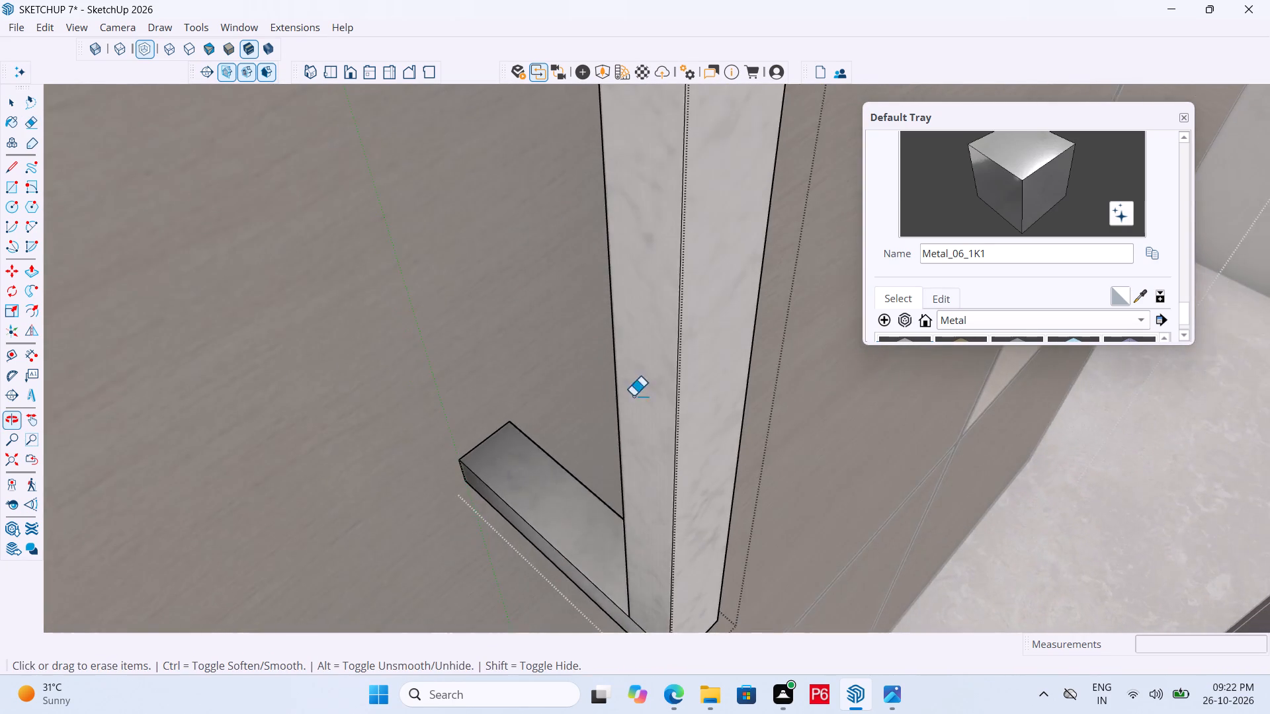
{"action": "scroll", "coordinate": [526, 407], "scroll_direction": "down", "scroll_amount": 6}
{"action": "left_click_drag", "start_coordinate": [525, 181], "coordinate": [530, 180]}
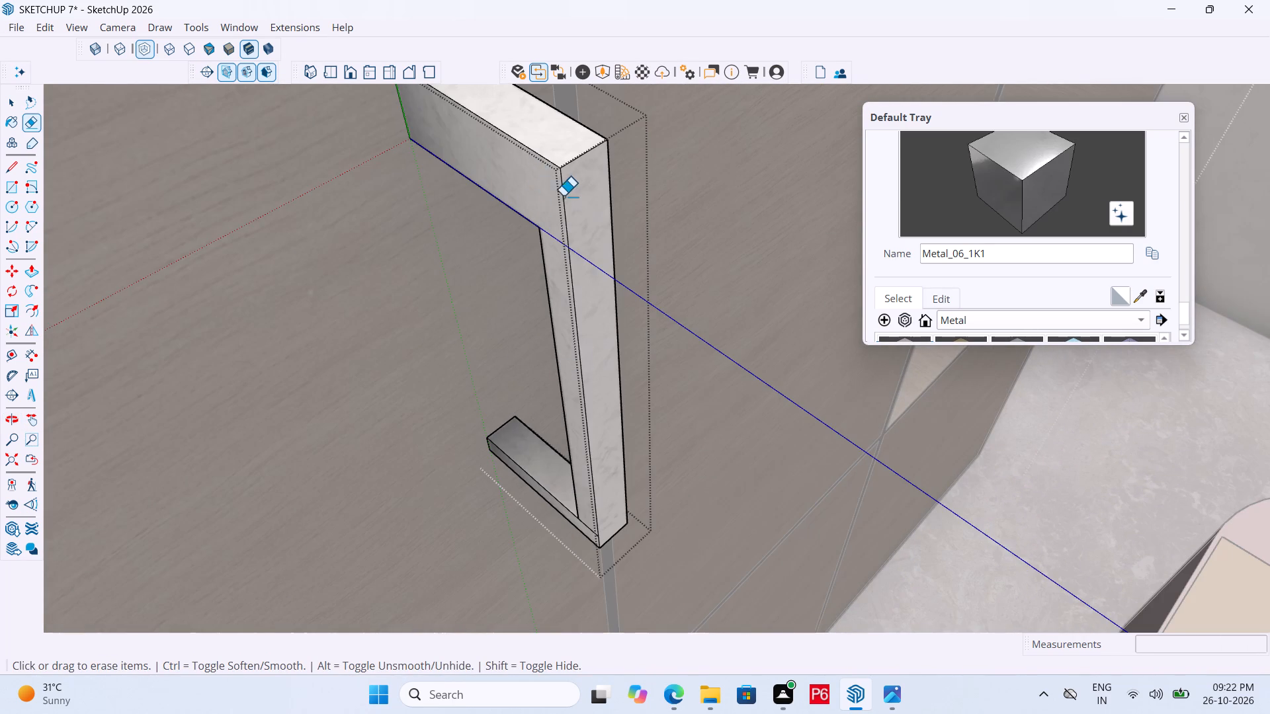
Erase the seam line on the opposite side face at the handle's lower corner, save the model and exit the handle group.
{"action": "scroll", "coordinate": [568, 191], "scroll_direction": "down", "scroll_amount": 6}
{"action": "scroll", "coordinate": [574, 543], "scroll_direction": "up", "scroll_amount": 7}
{"action": "scroll", "coordinate": [559, 447], "scroll_direction": "down", "scroll_amount": 4}
{"action": "scroll", "coordinate": [579, 319], "scroll_direction": "up", "scroll_amount": 5}
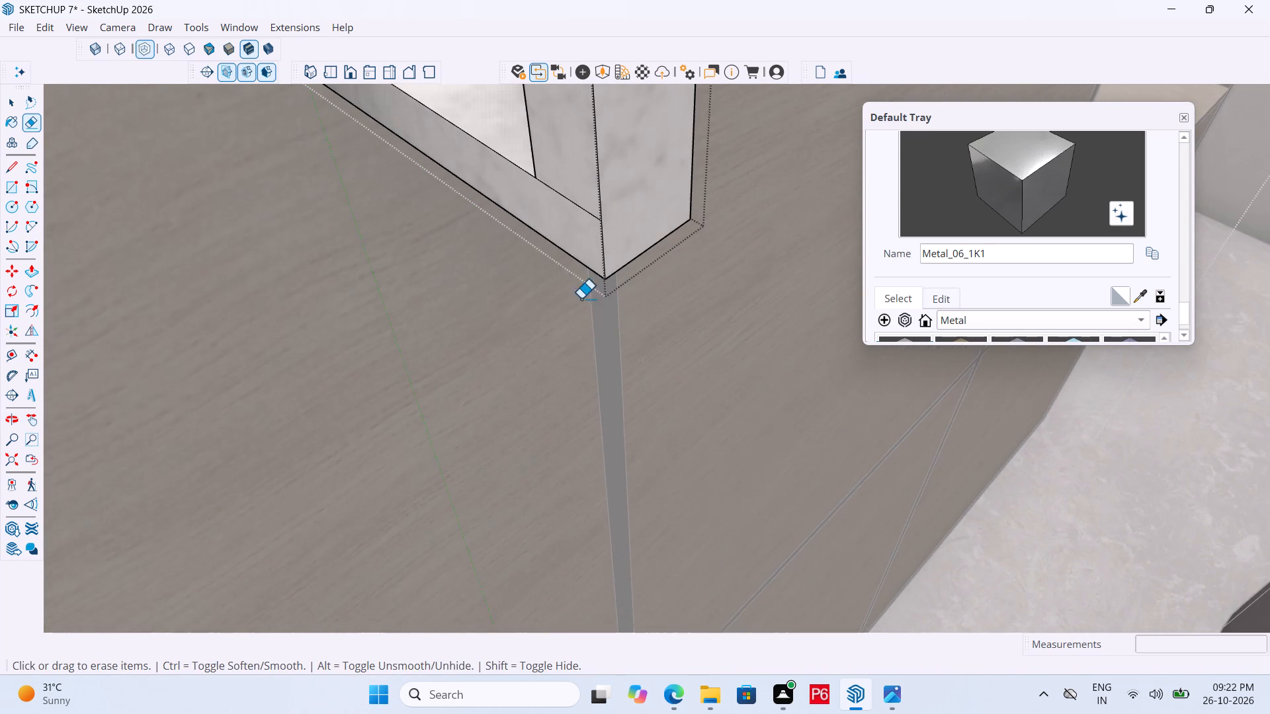
{"action": "left_click_drag", "start_coordinate": [576, 197], "coordinate": [576, 231]}
{"action": "scroll", "coordinate": [534, 352], "scroll_direction": "down", "scroll_amount": 5}
{"action": "key", "text": "ctrl+s"}
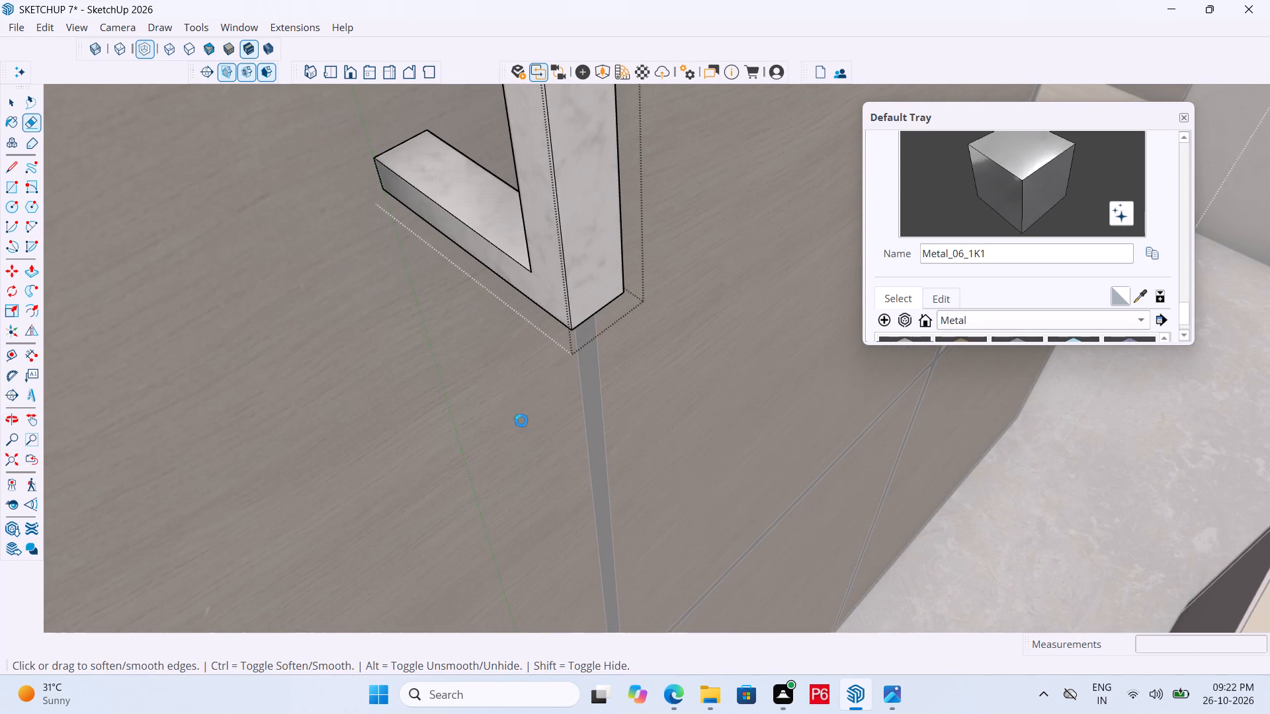
{"action": "key", "text": "ctrl+s"}
{"action": "key", "text": "ctrl+s"}
{"action": "key", "text": "ctrl+s"}
{"action": "key", "text": "ctrl+s"}
{"action": "key", "text": "ctrl+s"}
{"action": "key", "text": "ctrl+s"}
{"action": "scroll", "coordinate": [521, 420], "scroll_direction": "down", "scroll_amount": 5}
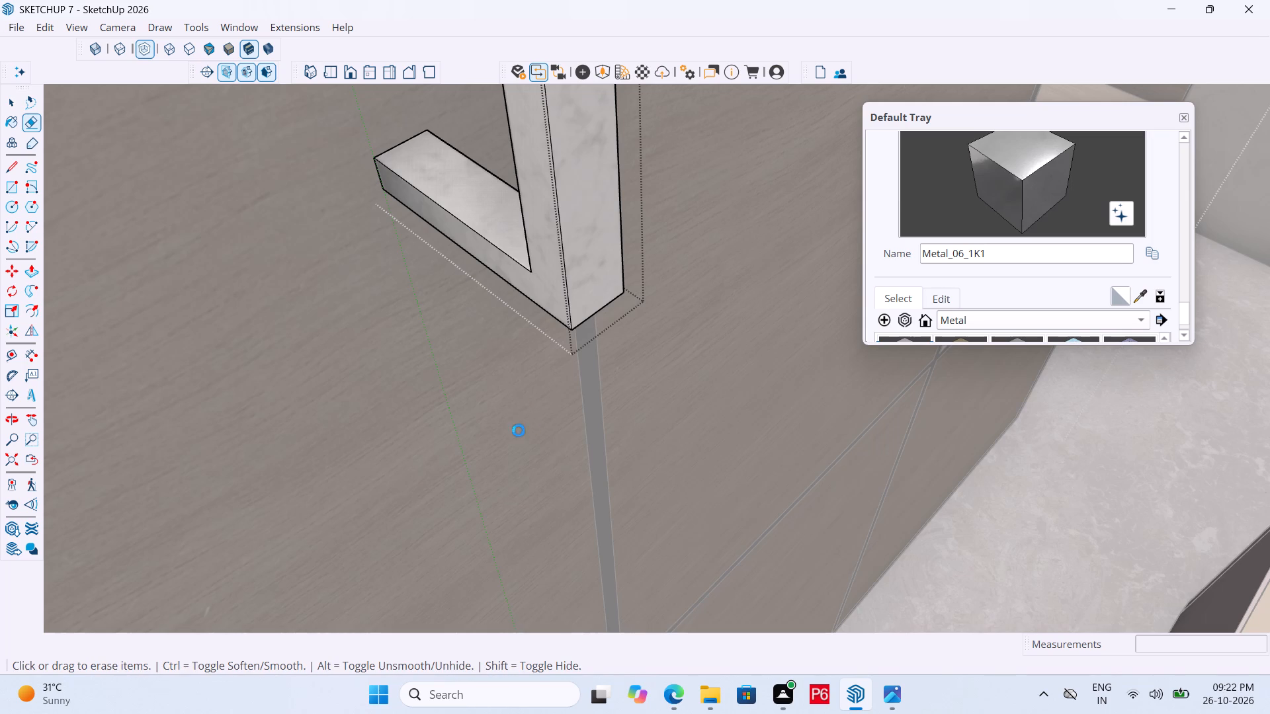
{"action": "scroll", "coordinate": [519, 430], "scroll_direction": "down", "scroll_amount": 12}
{"action": "middle_click_drag", "start_coordinate": [663, 422], "coordinate": [528, 433]}
{"action": "scroll", "coordinate": [663, 422], "scroll_direction": "down", "scroll_amount": 1}
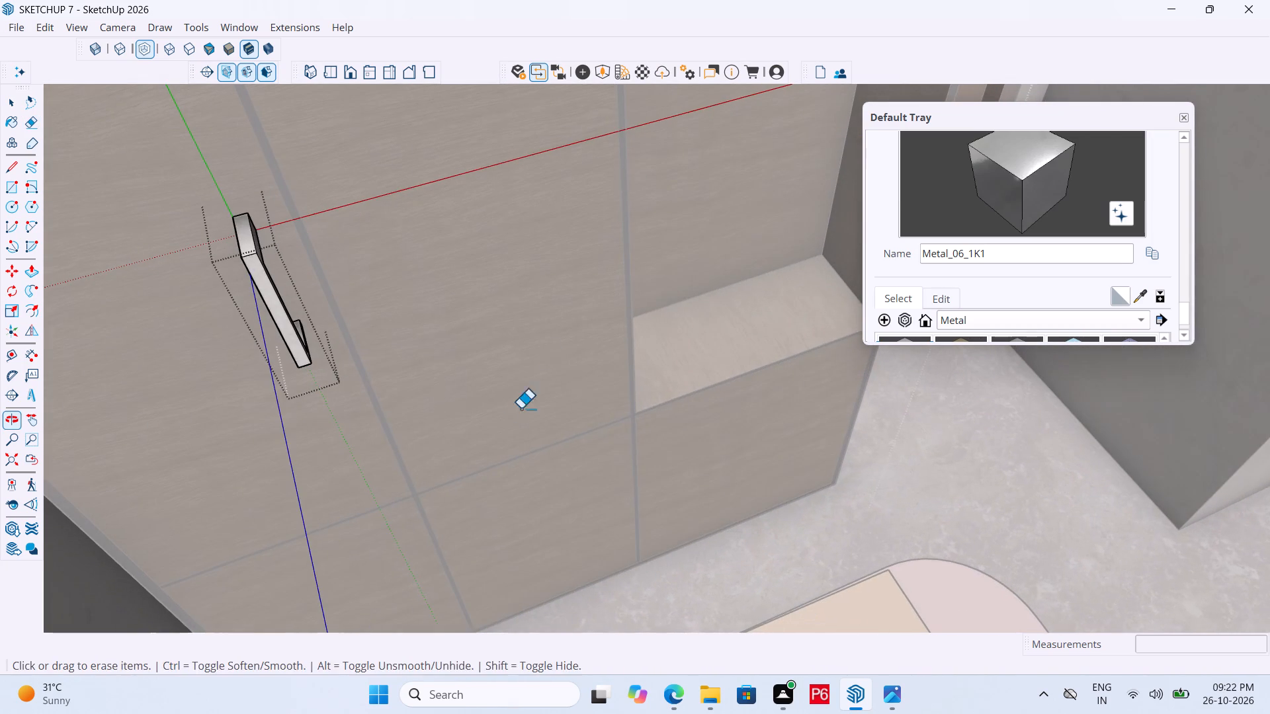
{"action": "key", "text": "space"}
{"action": "left_click", "coordinate": [555, 303]}
Copy the finished handle about 9" sideways onto the neighbouring tall wardrobe door and save the model.
{"action": "scroll", "coordinate": [704, 369], "scroll_direction": "down", "scroll_amount": 4}
{"action": "middle_click_drag", "start_coordinate": [738, 366], "coordinate": [482, 395]}
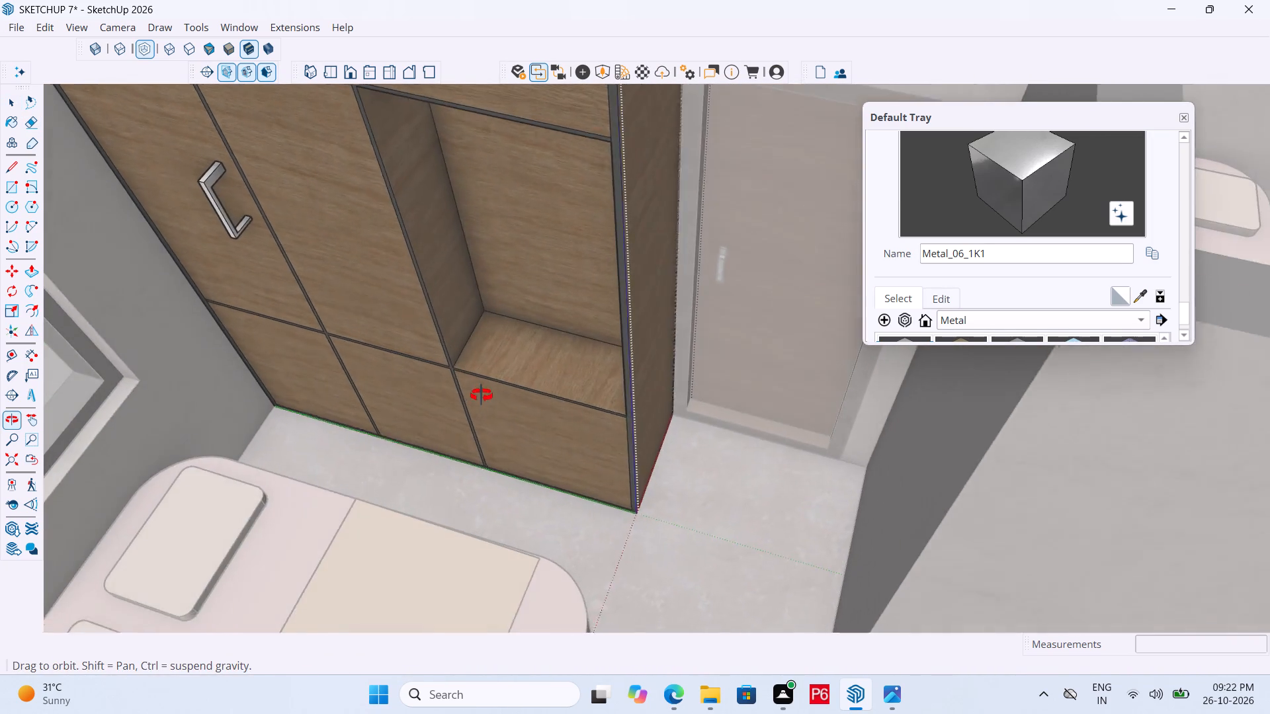
{"action": "middle_click_drag", "start_coordinate": [482, 395], "coordinate": [482, 408]}
{"action": "scroll", "coordinate": [821, 553], "scroll_direction": "down", "scroll_amount": 5}
{"action": "middle_click_drag", "start_coordinate": [443, 356], "coordinate": [360, 274]}
{"action": "scroll", "coordinate": [360, 274], "scroll_direction": "up", "scroll_amount": 3}
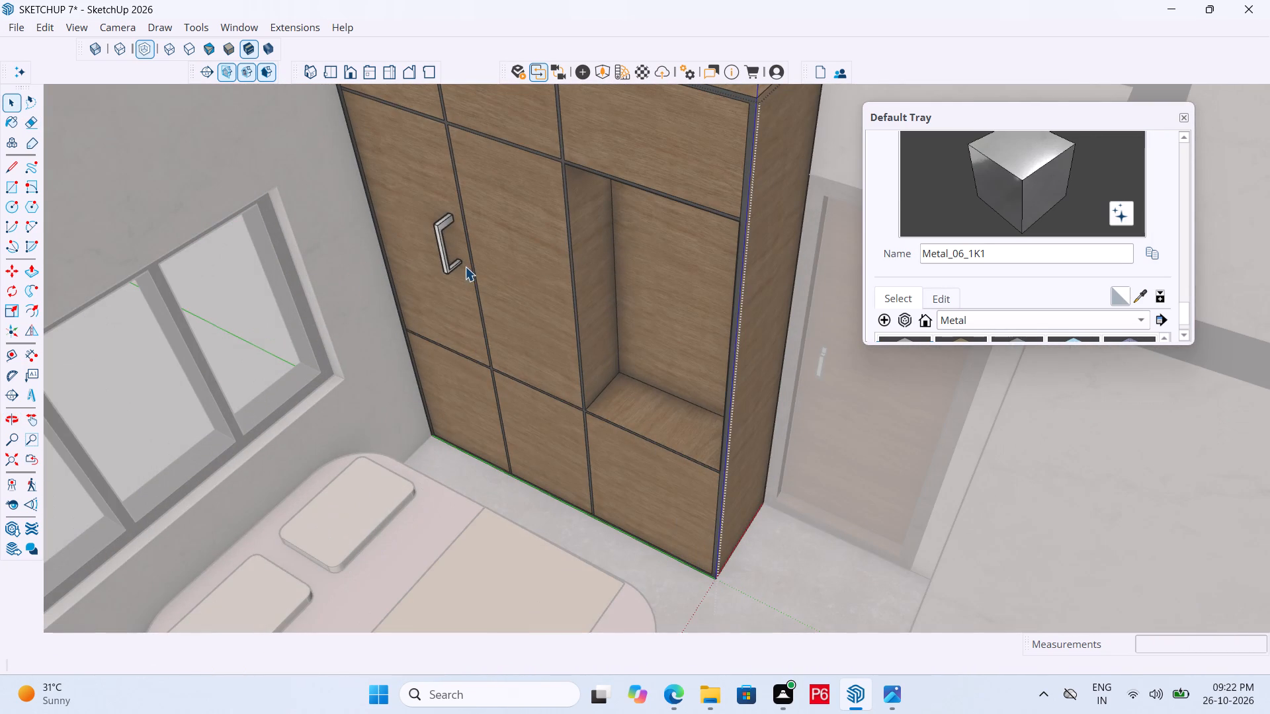
{"action": "left_click", "coordinate": [464, 266]}
{"action": "scroll", "coordinate": [484, 262], "scroll_direction": "up", "scroll_amount": 13}
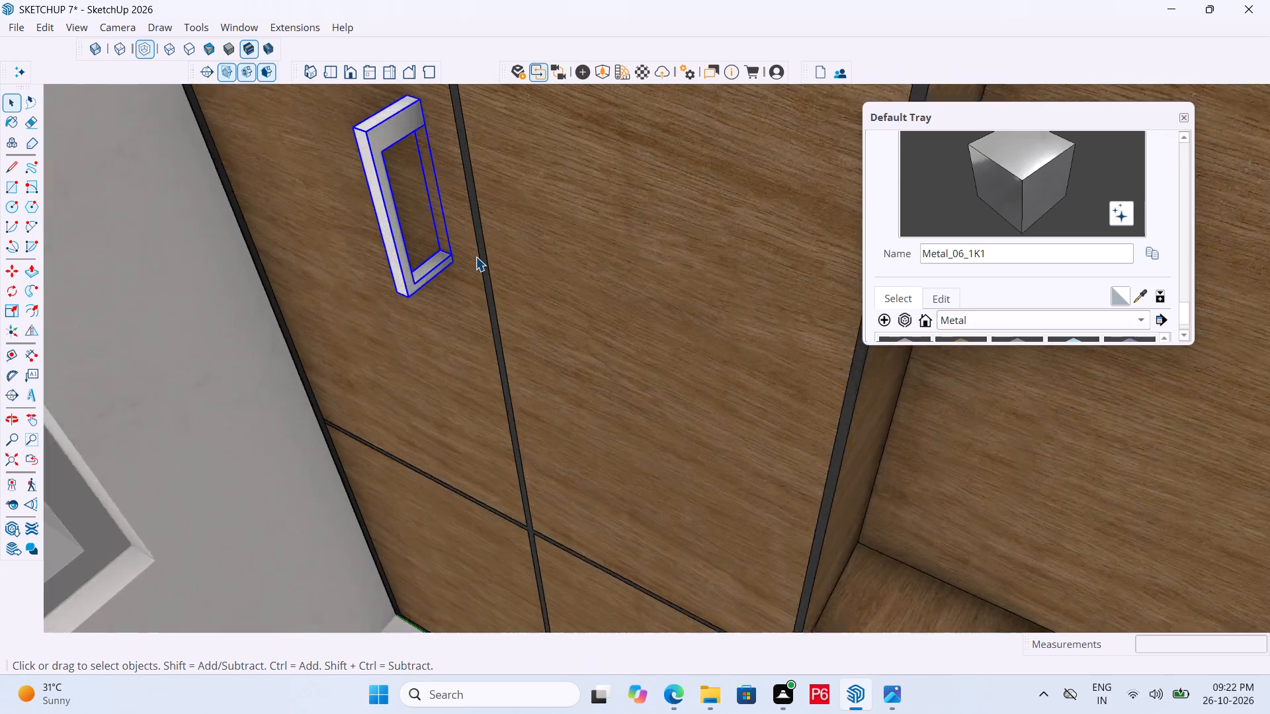
{"action": "scroll", "coordinate": [476, 257], "scroll_direction": "up", "scroll_amount": 2}
{"action": "key", "text": "m"}
{"action": "left_click", "coordinate": [447, 272]}
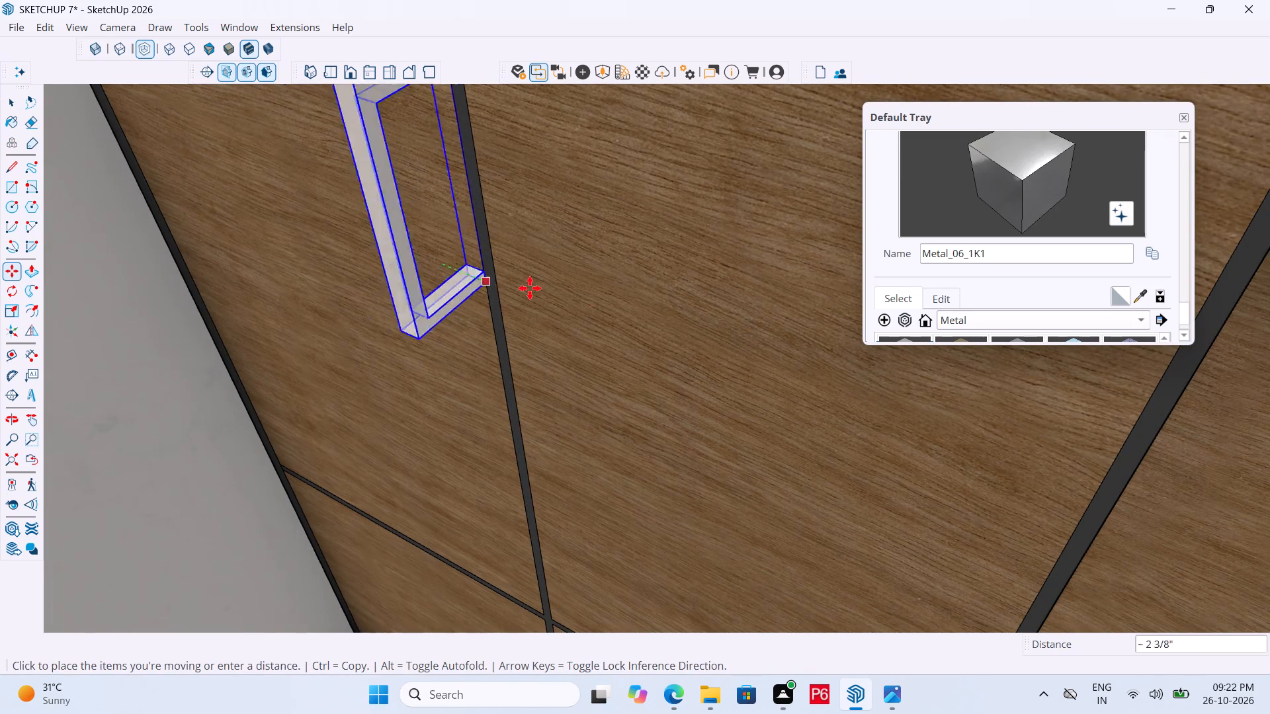
{"action": "scroll", "coordinate": [538, 335], "scroll_direction": "down", "scroll_amount": 6}
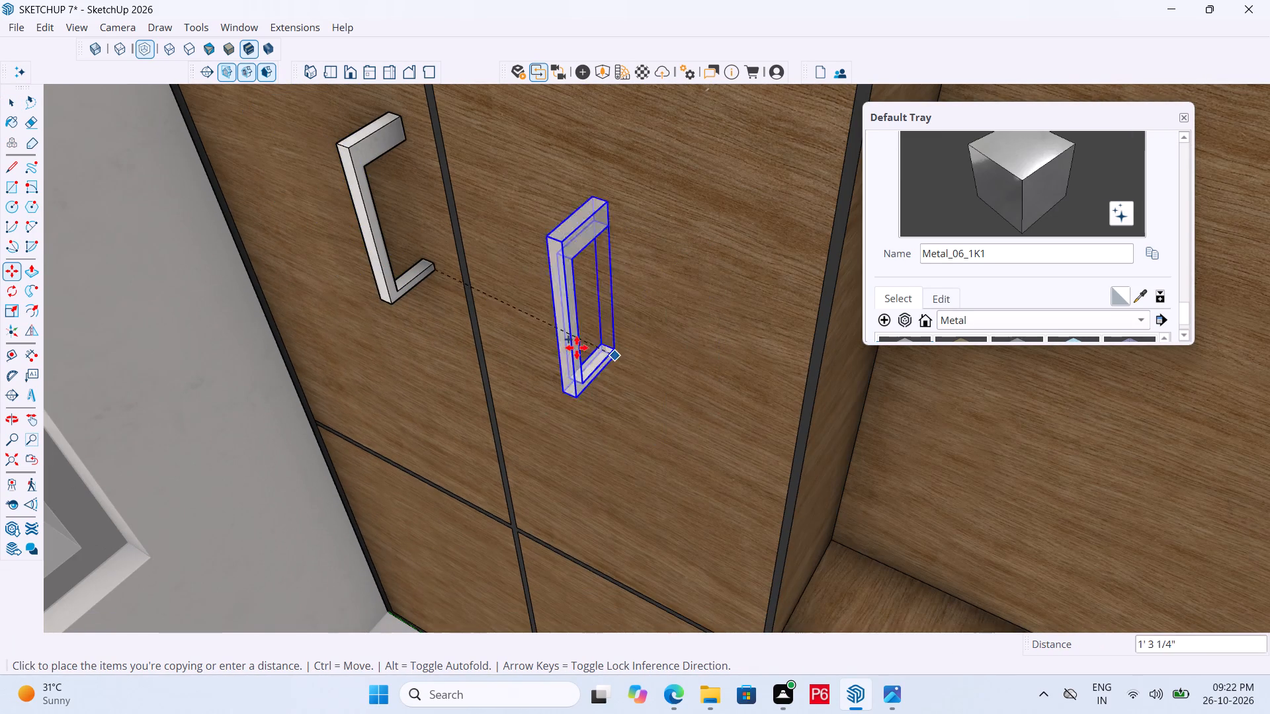
{"action": "left_click", "coordinate": [533, 301]}
{"action": "scroll", "coordinate": [657, 280], "scroll_direction": "down", "scroll_amount": 6}
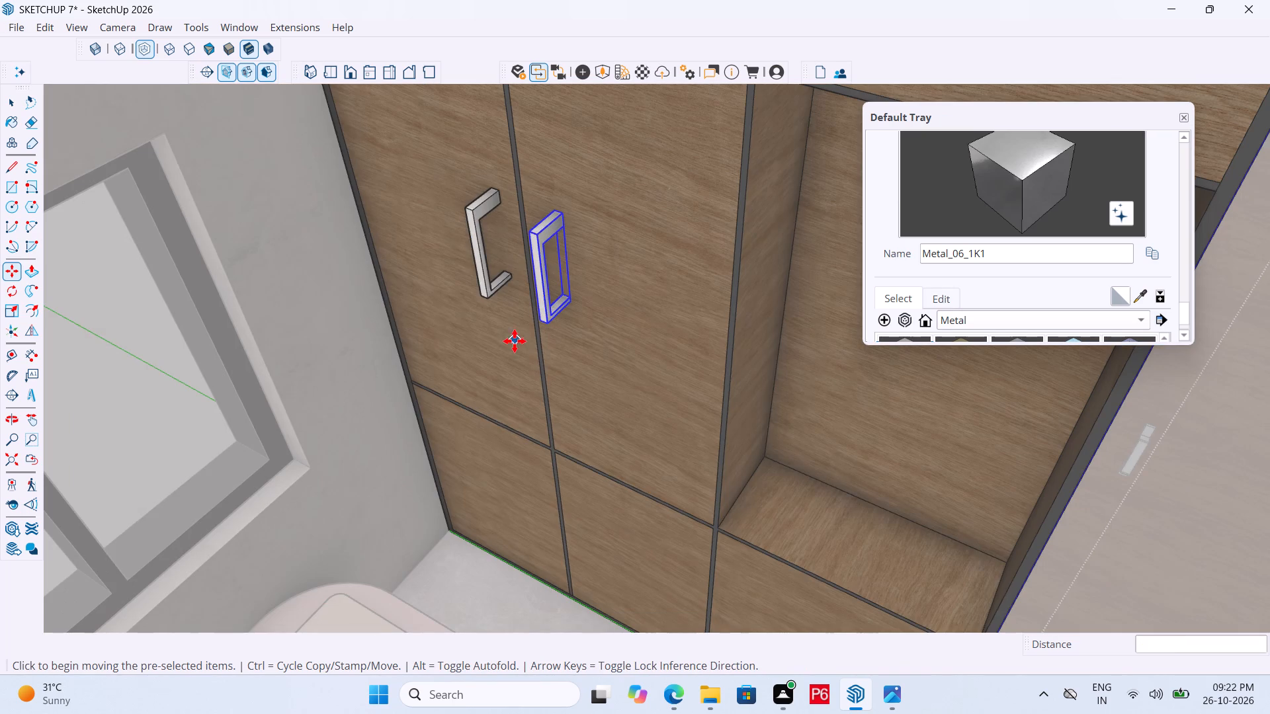
{"action": "key", "text": "ctrl+s"}
{"action": "key", "text": "ctrl+s"}
{"action": "key", "text": "ctrl+s"}
{"action": "key", "text": "ctrl+s"}
Move the copied handle about 1 13/16" toward the gap between the two tall doors, save the model and deselect the handle.
{"action": "middle_click_drag", "start_coordinate": [546, 370], "coordinate": [757, 395], "text": "ctrl"}
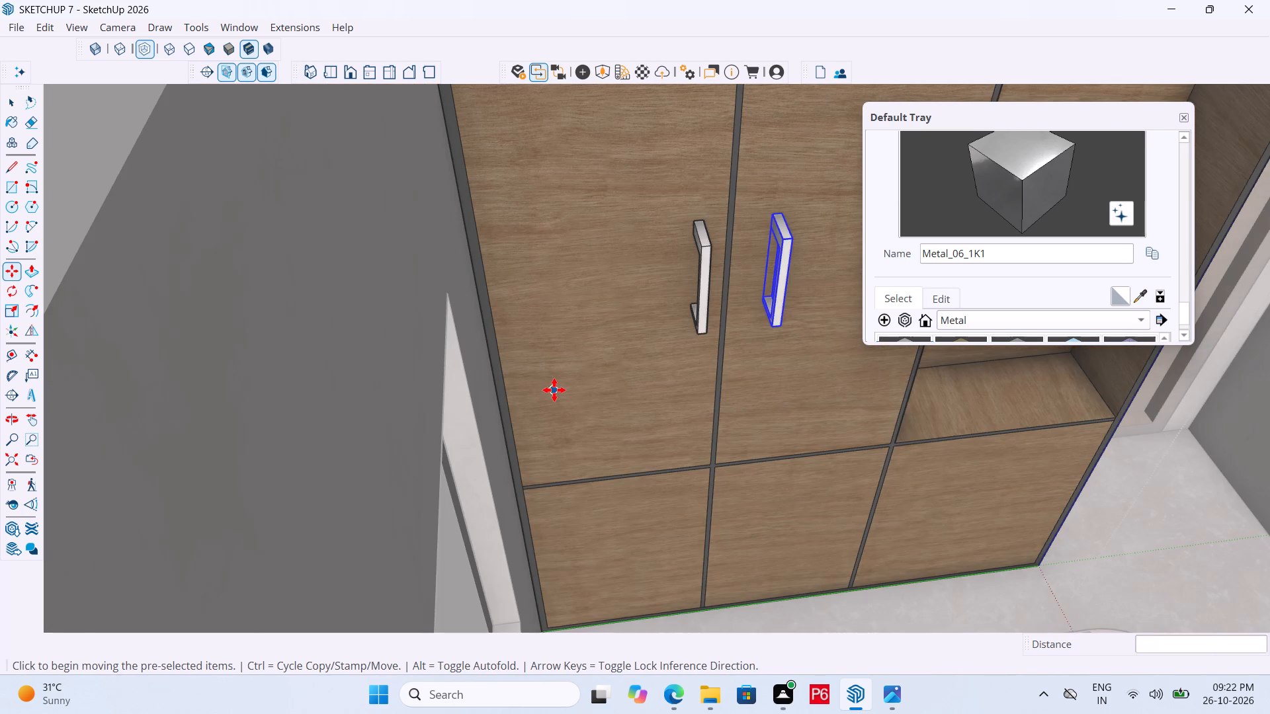
{"action": "scroll", "coordinate": [702, 343], "scroll_direction": "up", "scroll_amount": 11}
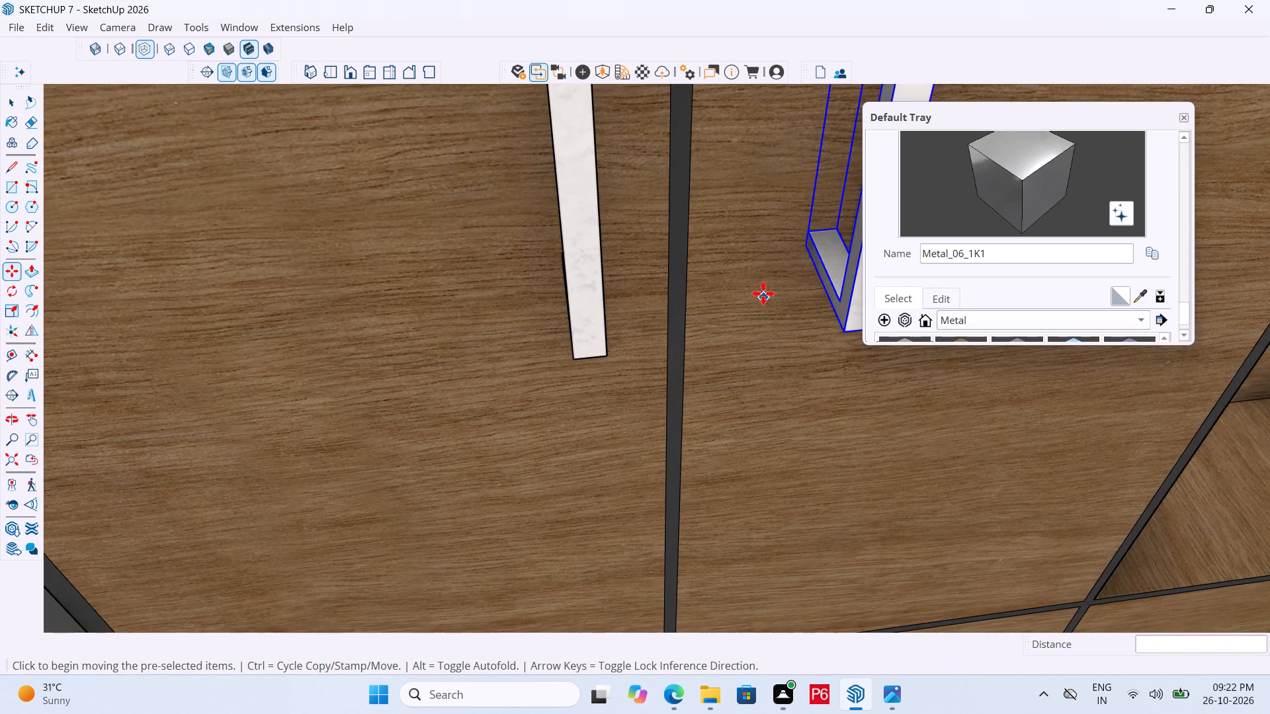
{"action": "left_click", "coordinate": [798, 251]}
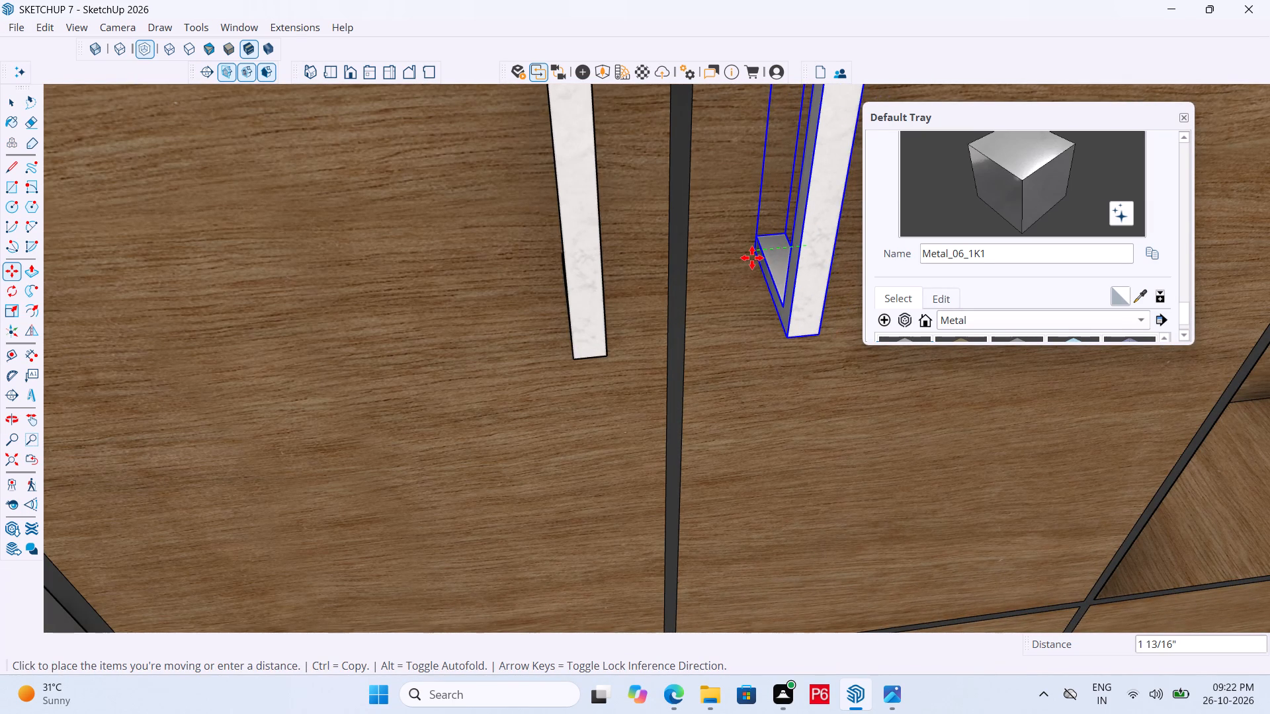
{"action": "left_click", "coordinate": [748, 258]}
{"action": "scroll", "coordinate": [514, 411], "scroll_direction": "down", "scroll_amount": 7}
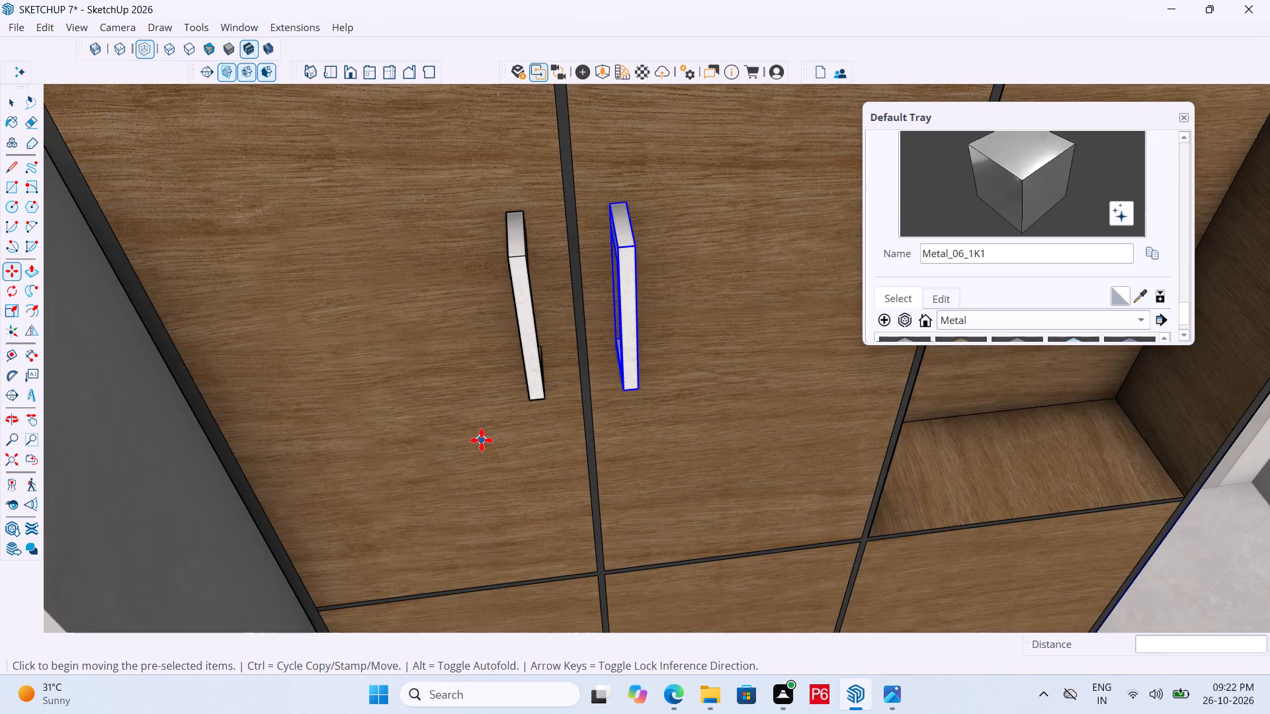
{"action": "middle_click_drag", "start_coordinate": [761, 440], "coordinate": [671, 428]}
{"action": "key", "text": "ctrl+s"}
{"action": "key", "text": "ctrl+s"}
{"action": "key", "text": "ctrl+s"}
{"action": "key", "text": "ctrl+s"}
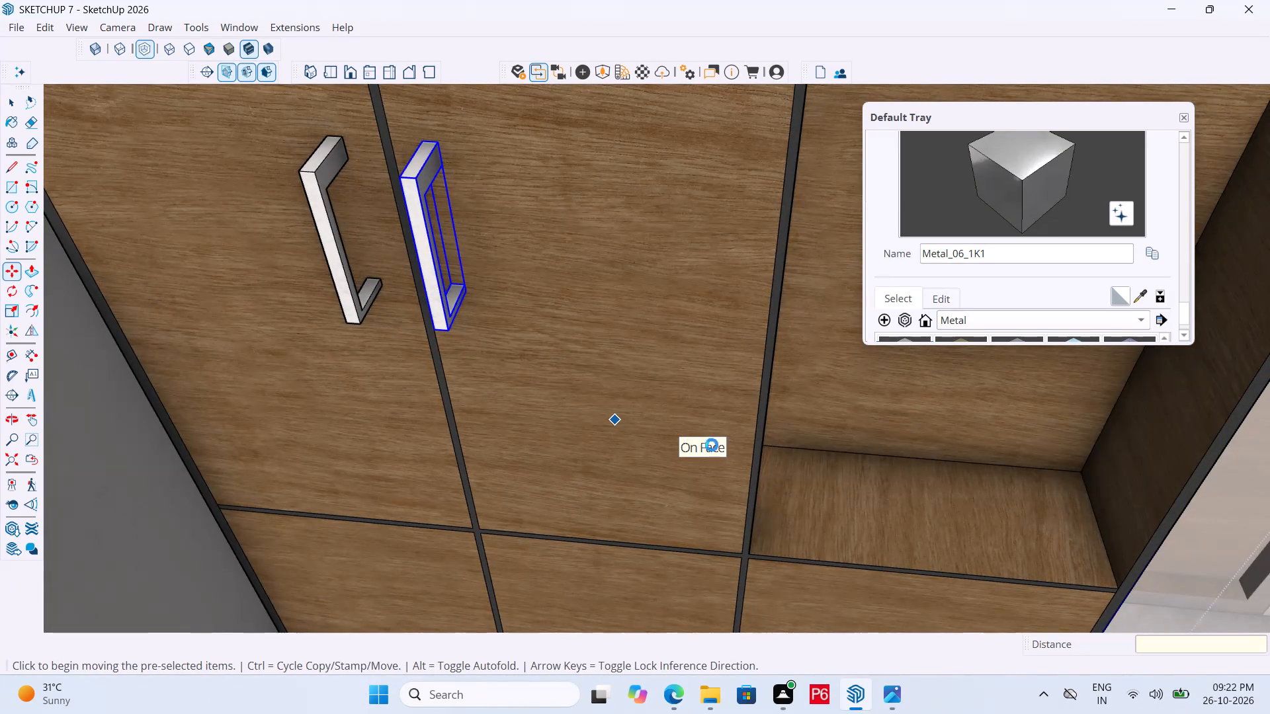
{"action": "key", "text": "space"}
{"action": "scroll", "coordinate": [738, 464], "scroll_direction": "down", "scroll_amount": 5}
{"action": "scroll", "coordinate": [812, 474], "scroll_direction": "down", "scroll_amount": 2}
{"action": "middle_click_drag", "start_coordinate": [812, 474], "coordinate": [724, 475]}
{"action": "left_click", "coordinate": [841, 418]}
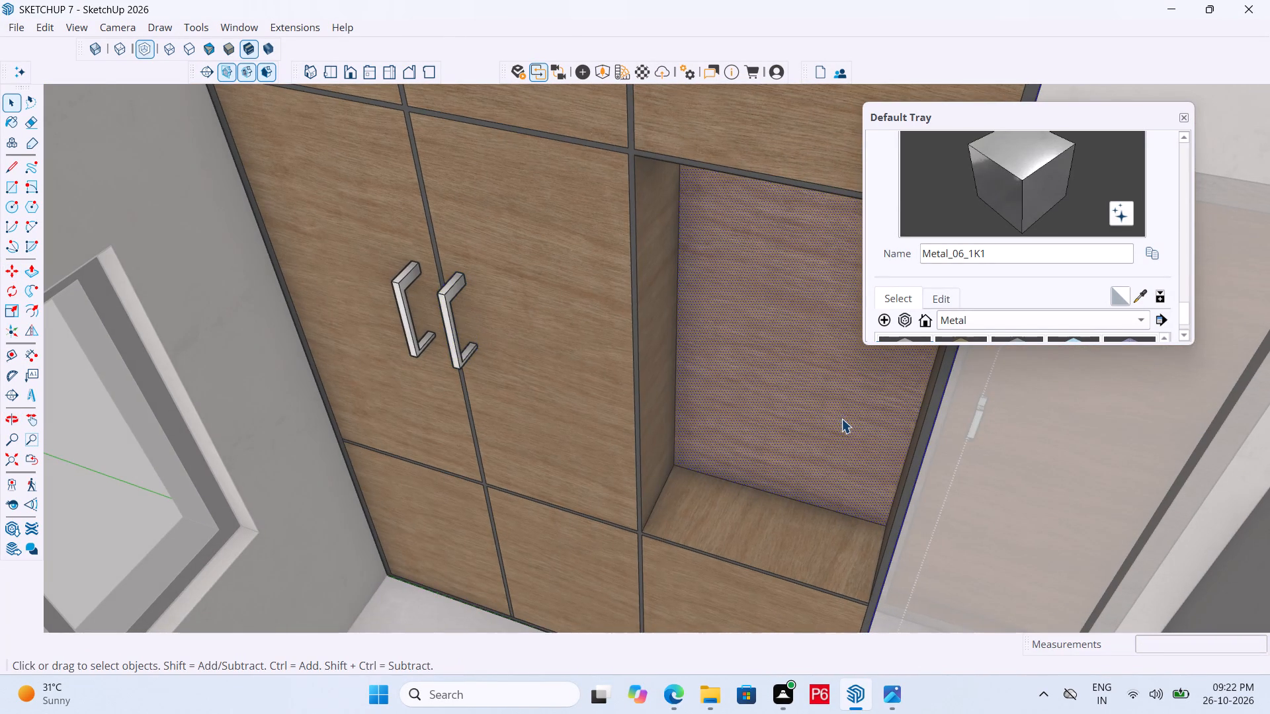
{"action": "key", "text": "space"}
Draw a horizontal line across the full width of the lower panel beneath the recess, about halfway up.
{"action": "scroll", "coordinate": [726, 415], "scroll_direction": "down", "scroll_amount": 6}
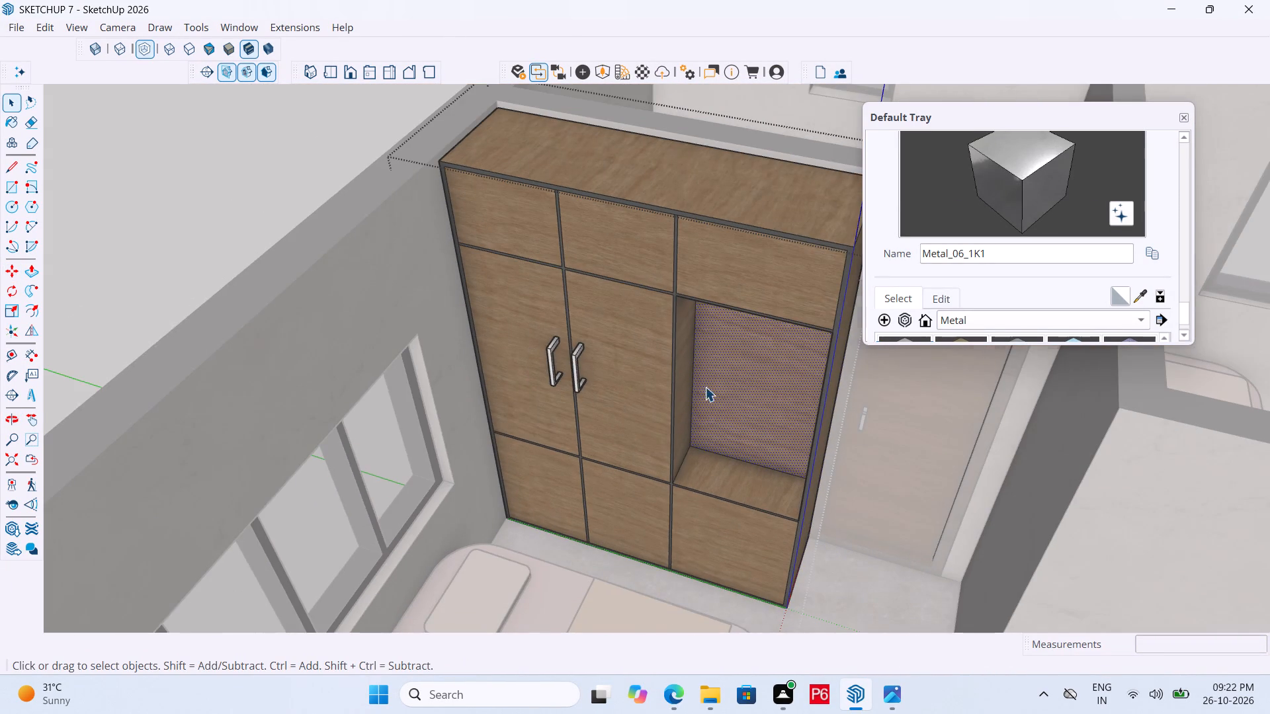
{"action": "middle_click_drag", "start_coordinate": [705, 387], "coordinate": [757, 371]}
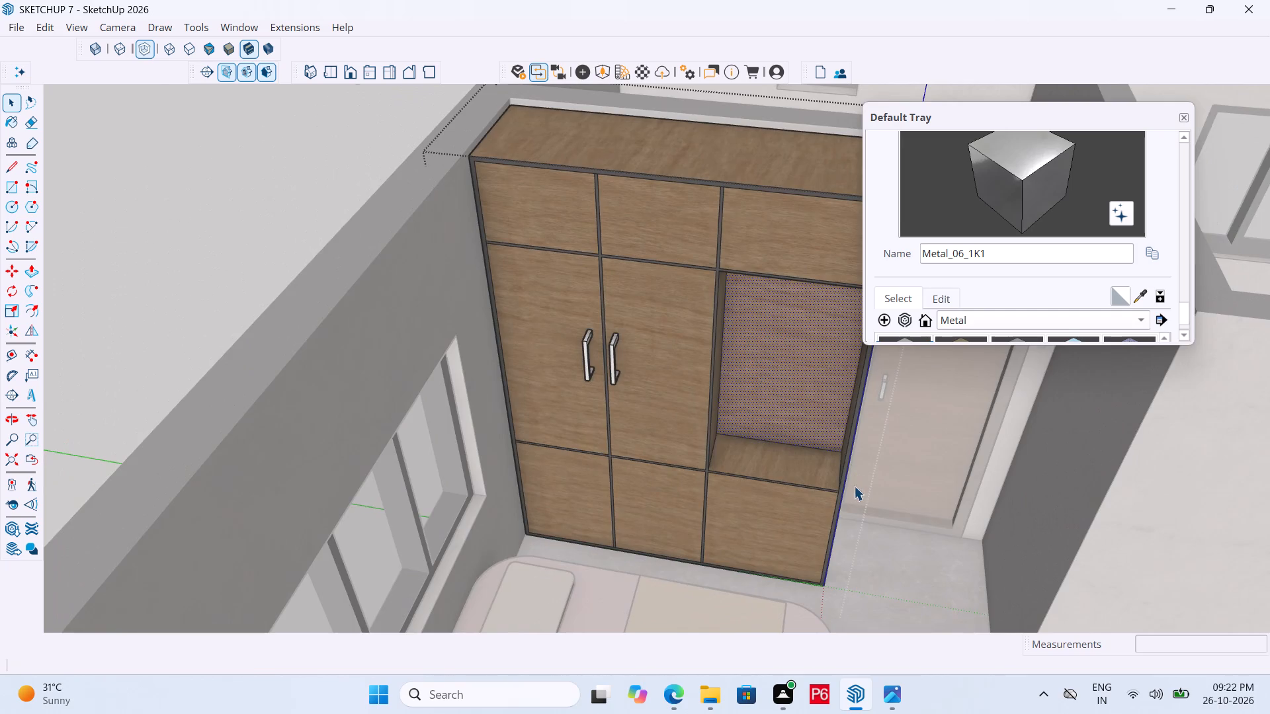
{"action": "scroll", "coordinate": [854, 486], "scroll_direction": "up", "scroll_amount": 6}
{"action": "scroll", "coordinate": [799, 487], "scroll_direction": "up", "scroll_amount": 1}
{"action": "scroll", "coordinate": [611, 369], "scroll_direction": "down", "scroll_amount": 6}
{"action": "scroll", "coordinate": [711, 504], "scroll_direction": "up", "scroll_amount": 6}
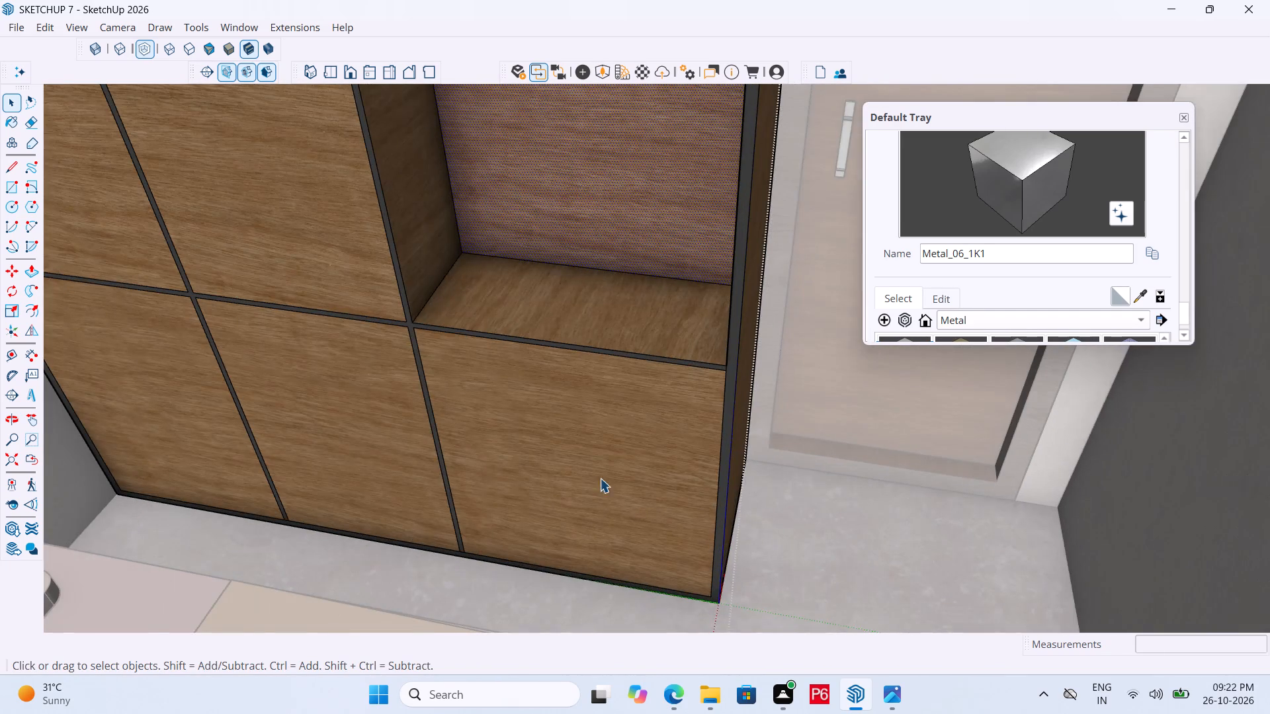
{"action": "scroll", "coordinate": [596, 461], "scroll_direction": "up", "scroll_amount": 1}
{"action": "middle_click_drag", "start_coordinate": [596, 439], "coordinate": [579, 380]}
{"action": "scroll", "coordinate": [540, 344], "scroll_direction": "up", "scroll_amount": 4}
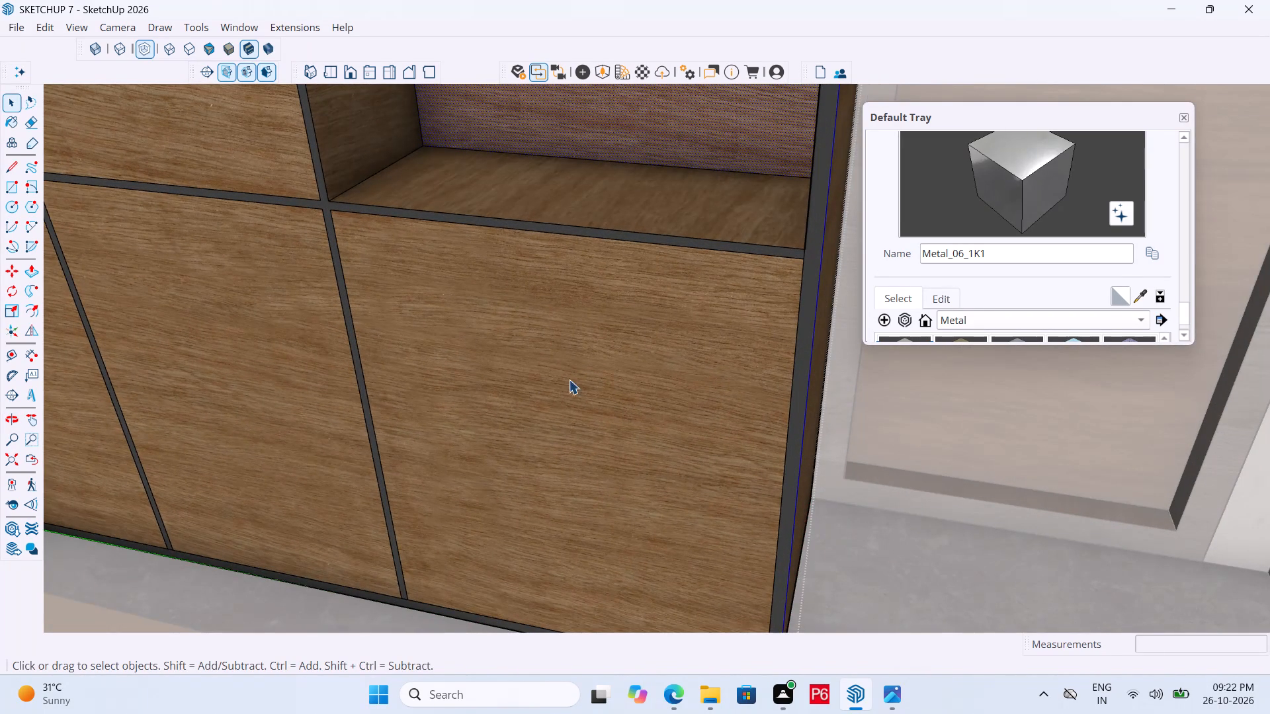
{"action": "scroll", "coordinate": [570, 335], "scroll_direction": "down", "scroll_amount": 2}
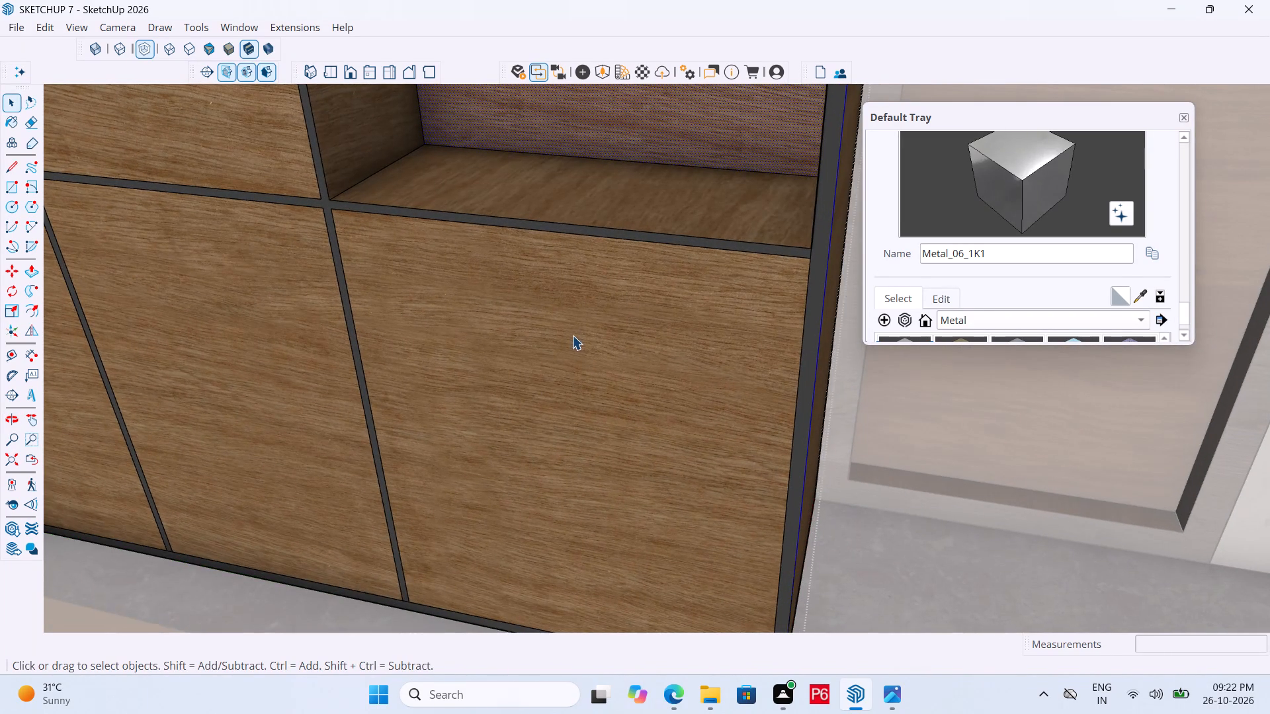
{"action": "key", "text": "l"}
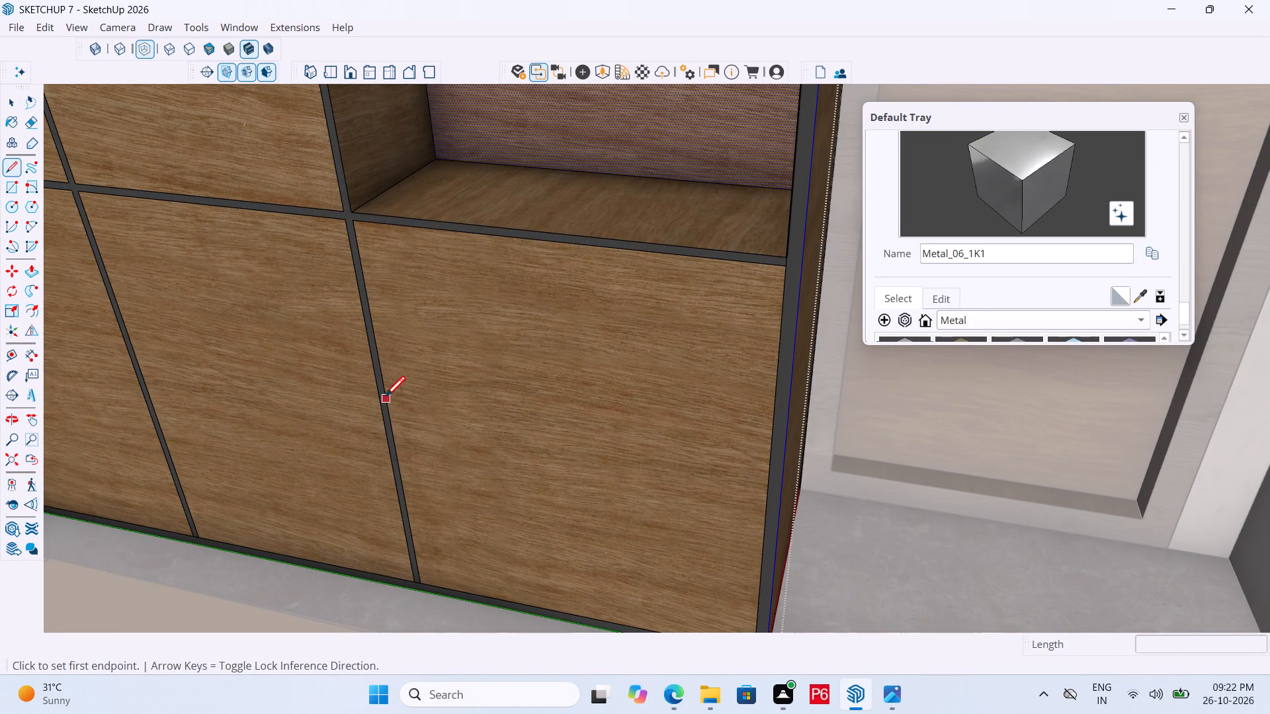
{"action": "scroll", "coordinate": [396, 435], "scroll_direction": "up", "scroll_amount": 4}
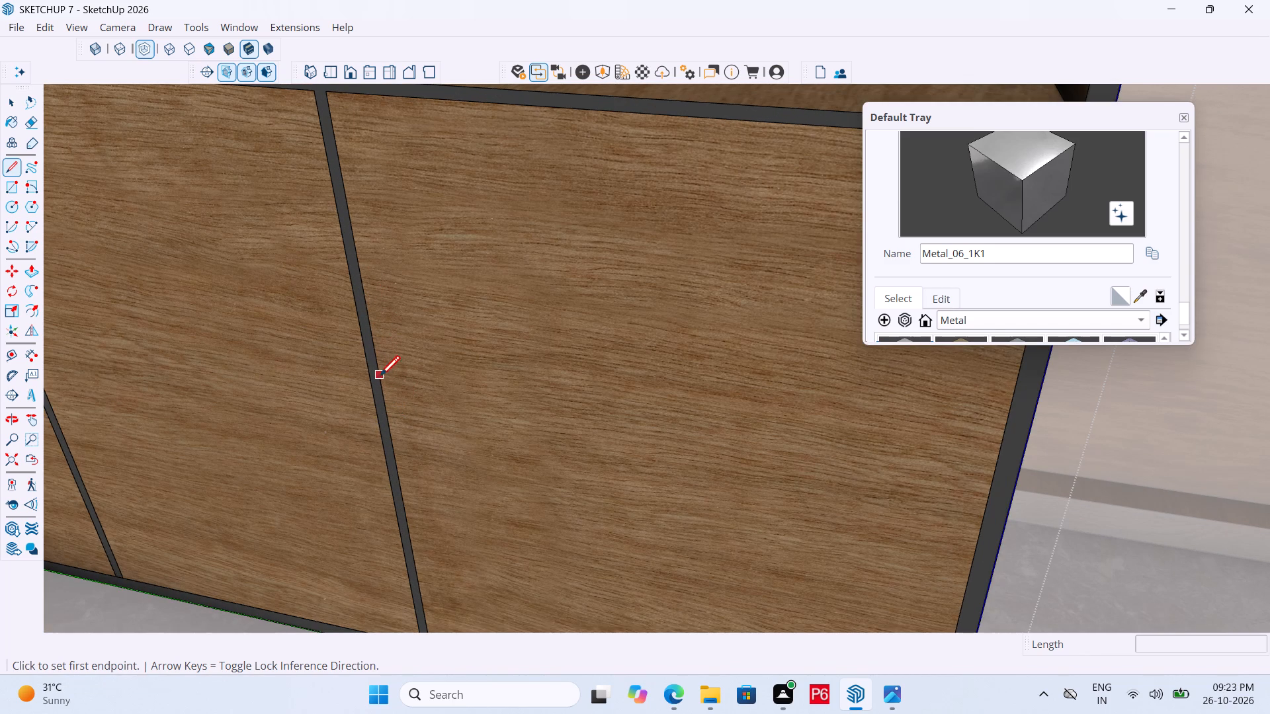
{"action": "left_click_drag", "start_coordinate": [387, 429], "coordinate": [404, 430]}
{"action": "scroll", "coordinate": [657, 417], "scroll_direction": "down", "scroll_amount": 6}
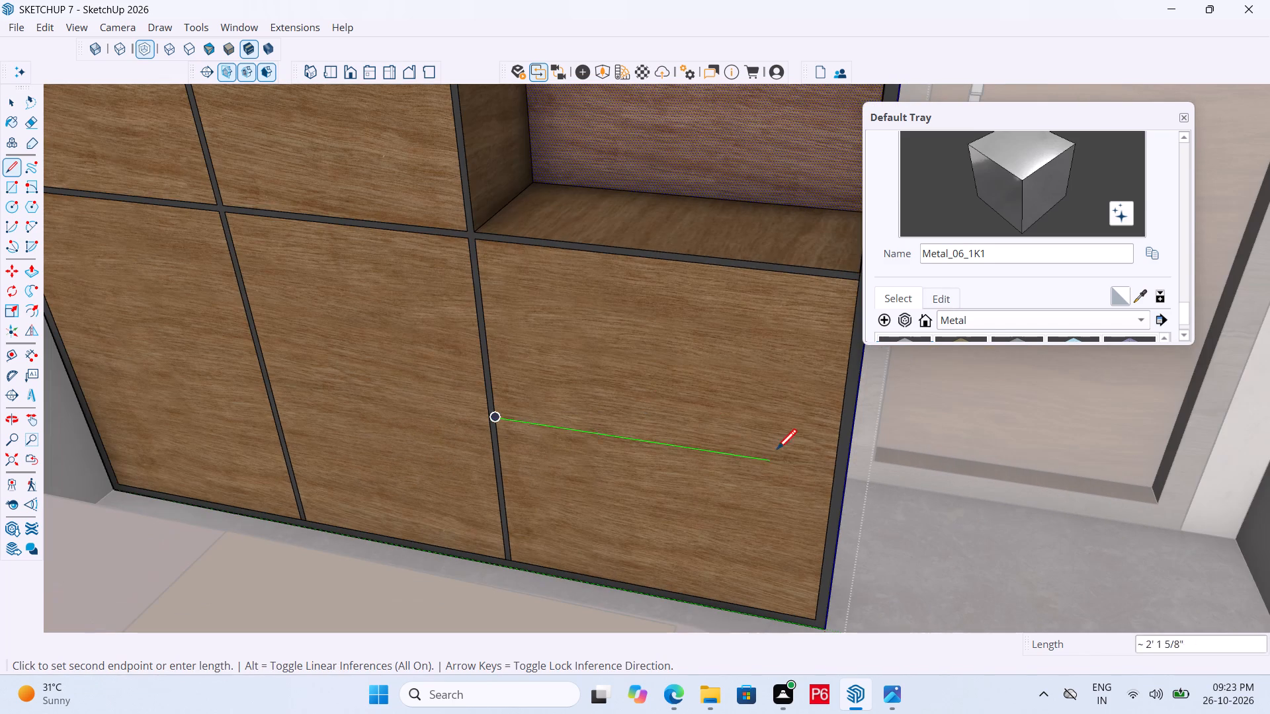
{"action": "left_click", "coordinate": [835, 474]}
{"action": "key", "text": "space"}
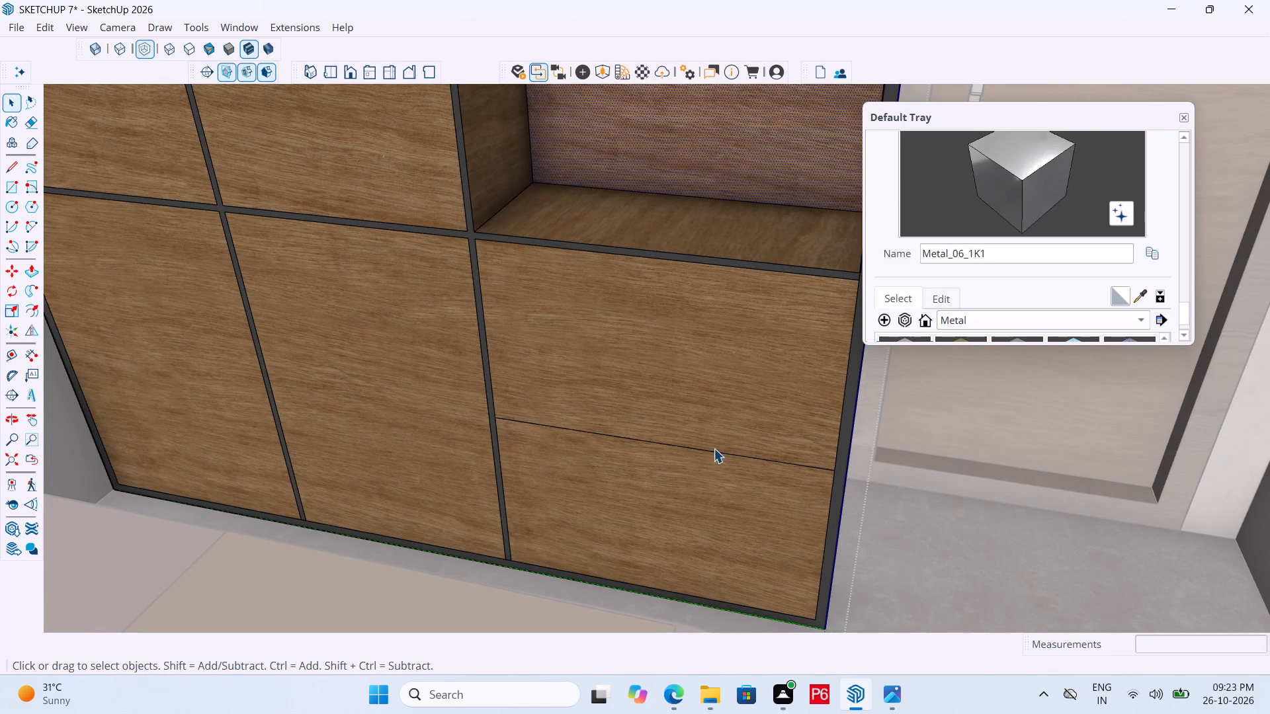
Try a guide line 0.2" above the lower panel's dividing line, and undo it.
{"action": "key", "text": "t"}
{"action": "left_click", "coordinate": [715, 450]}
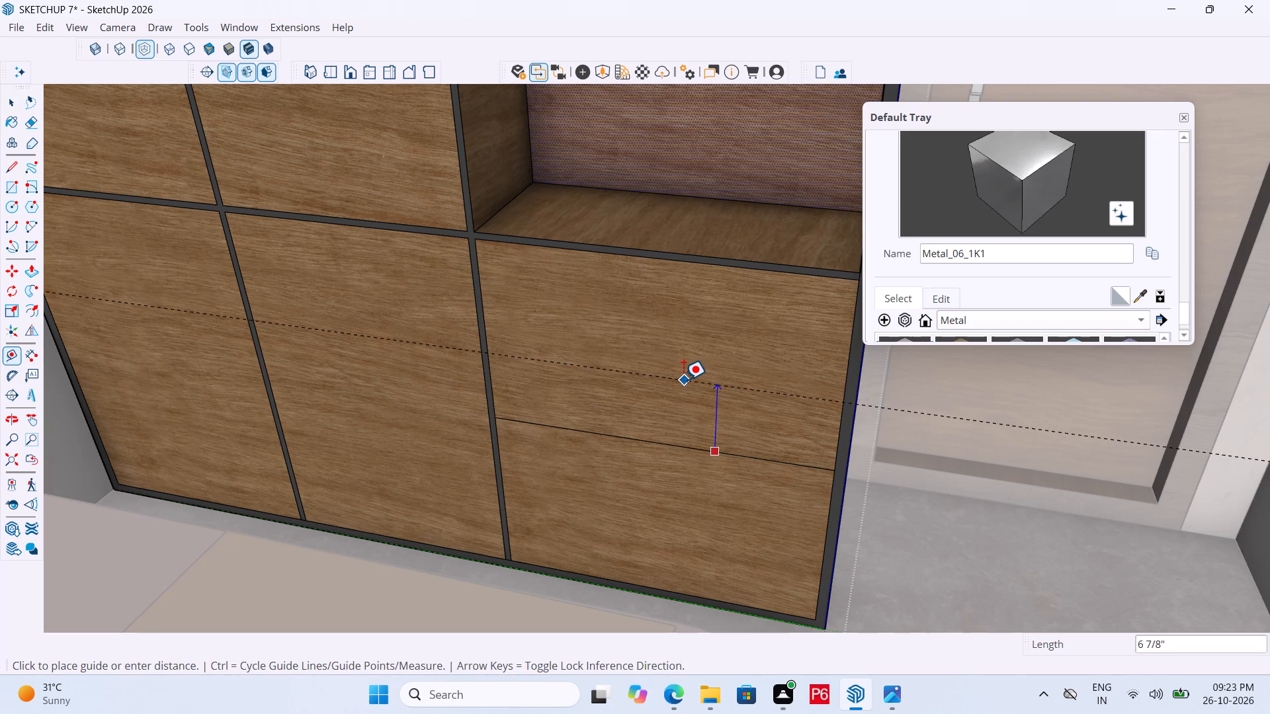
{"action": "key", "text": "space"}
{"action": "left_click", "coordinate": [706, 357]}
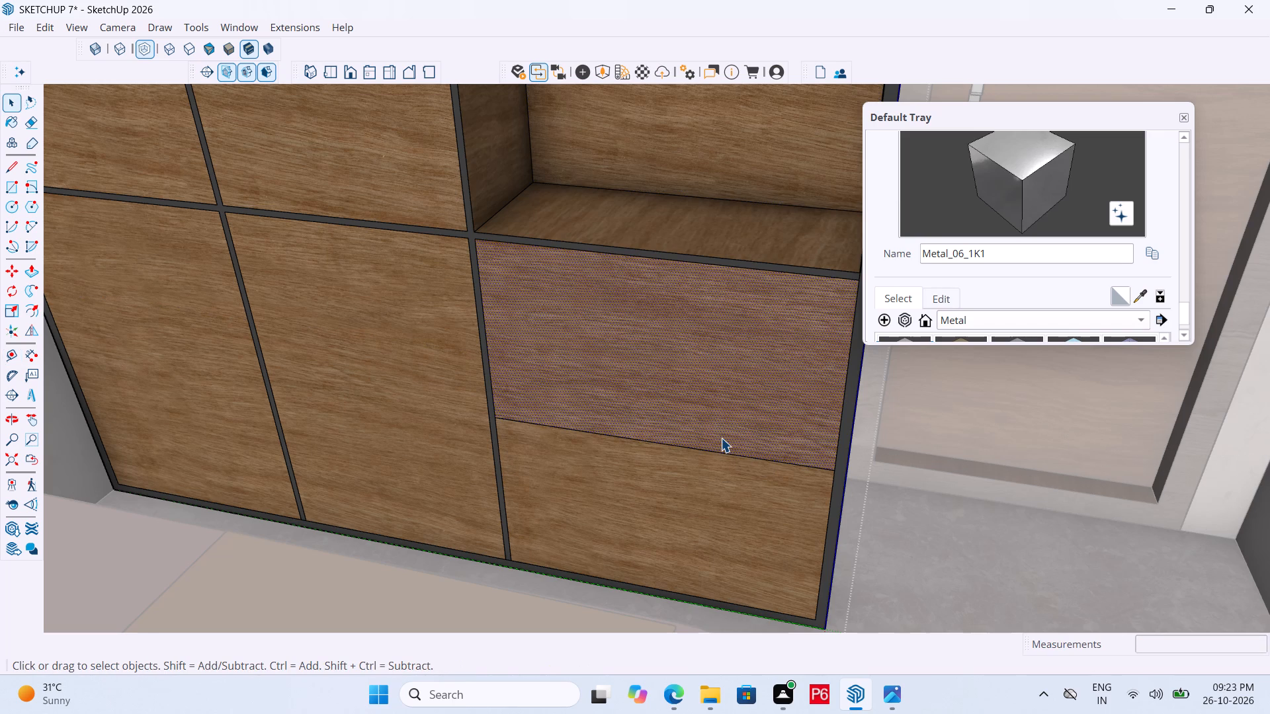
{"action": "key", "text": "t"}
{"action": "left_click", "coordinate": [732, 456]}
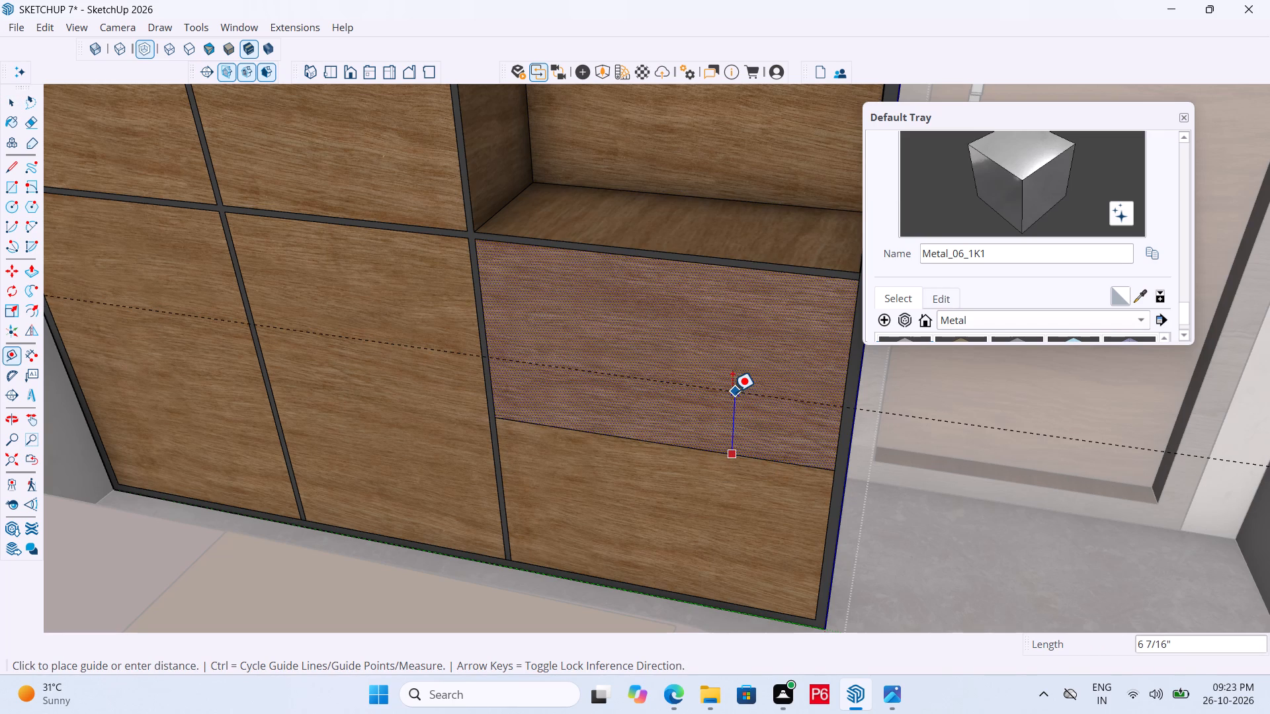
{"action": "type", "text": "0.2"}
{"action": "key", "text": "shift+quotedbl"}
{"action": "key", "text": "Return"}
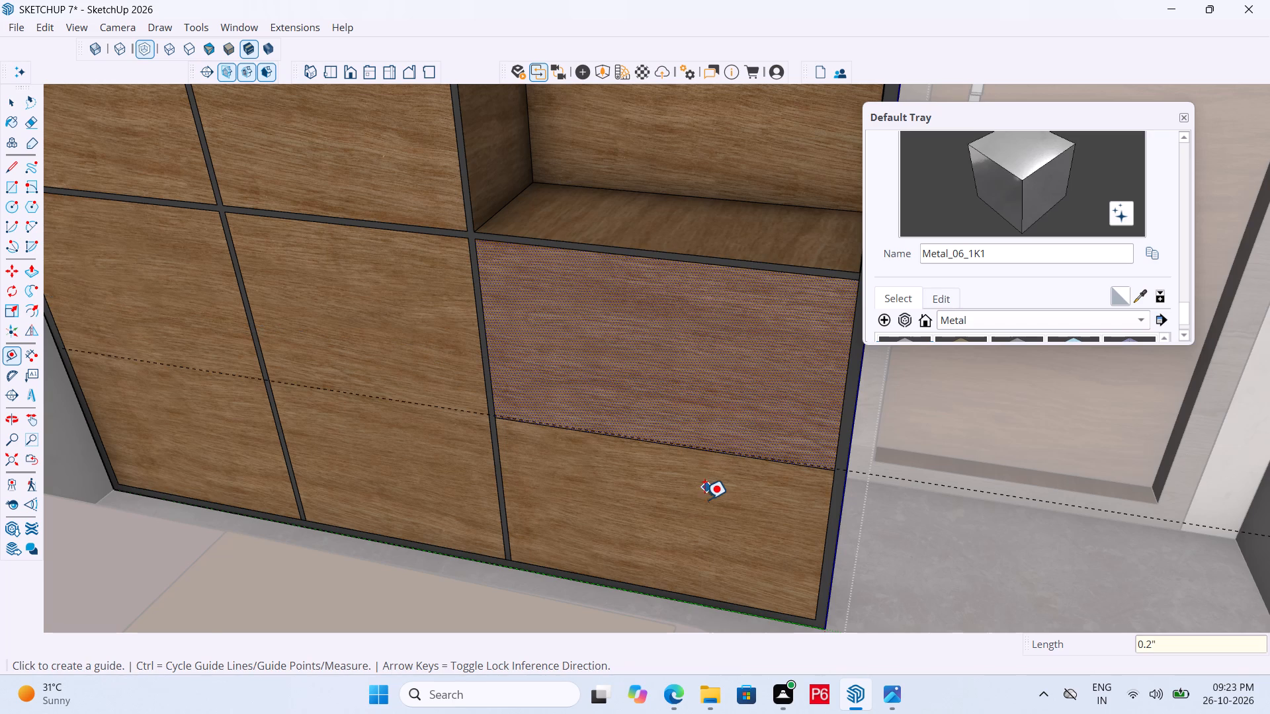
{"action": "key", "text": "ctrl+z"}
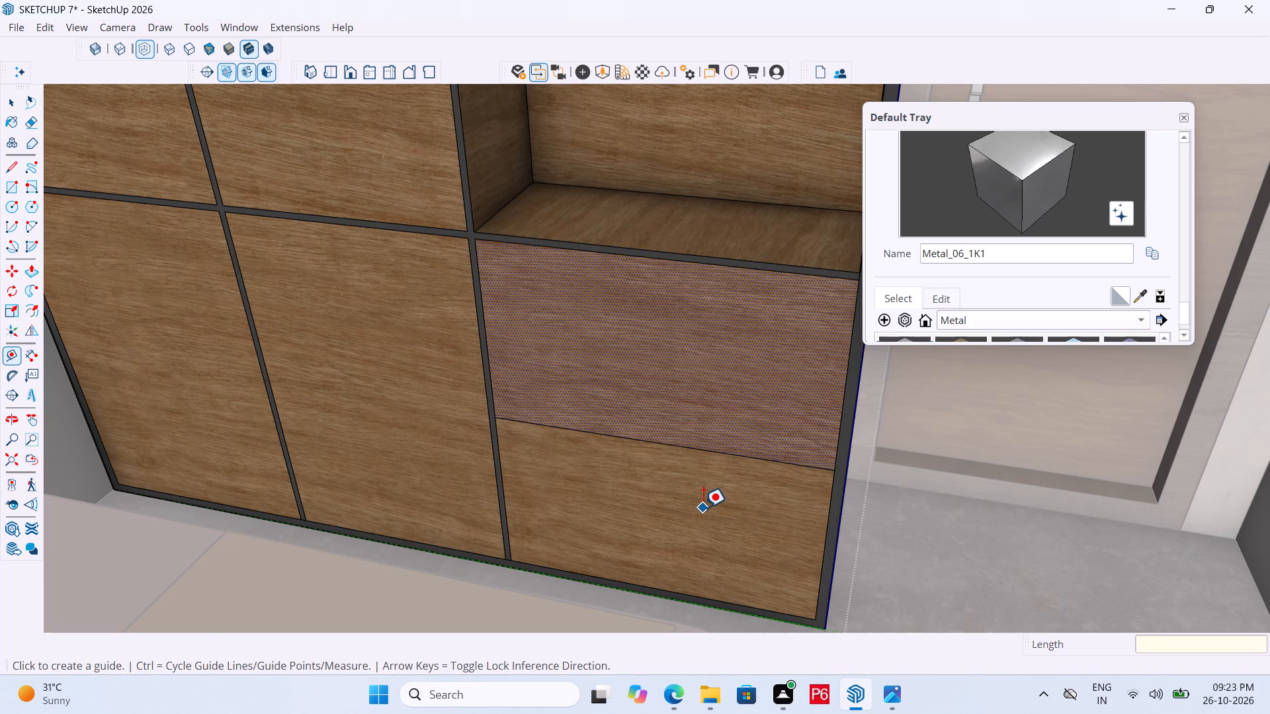
Place a guide line 0.3" above the lower panel's horizontal dividing line.
{"action": "left_click", "coordinate": [721, 448]}
{"action": "type", "text": "0.3\""}
{"action": "key", "text": "Return"}
{"action": "scroll", "coordinate": [768, 547], "scroll_direction": "up", "scroll_amount": 2}
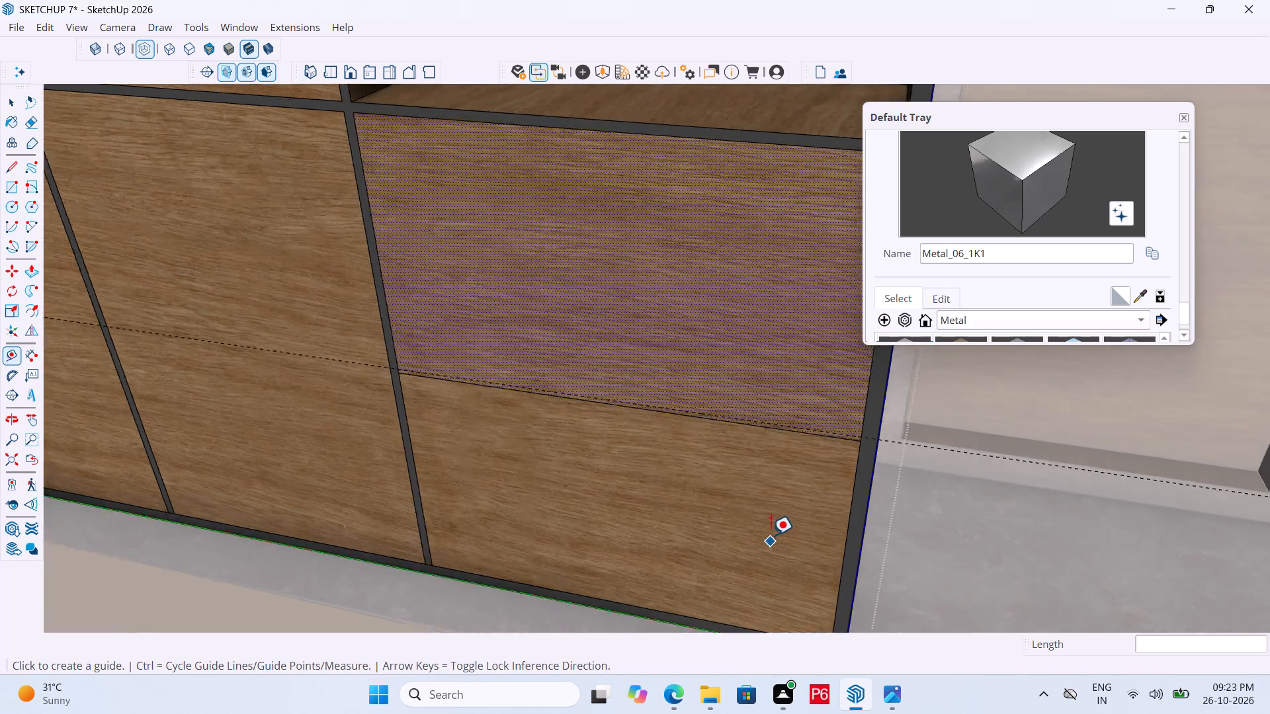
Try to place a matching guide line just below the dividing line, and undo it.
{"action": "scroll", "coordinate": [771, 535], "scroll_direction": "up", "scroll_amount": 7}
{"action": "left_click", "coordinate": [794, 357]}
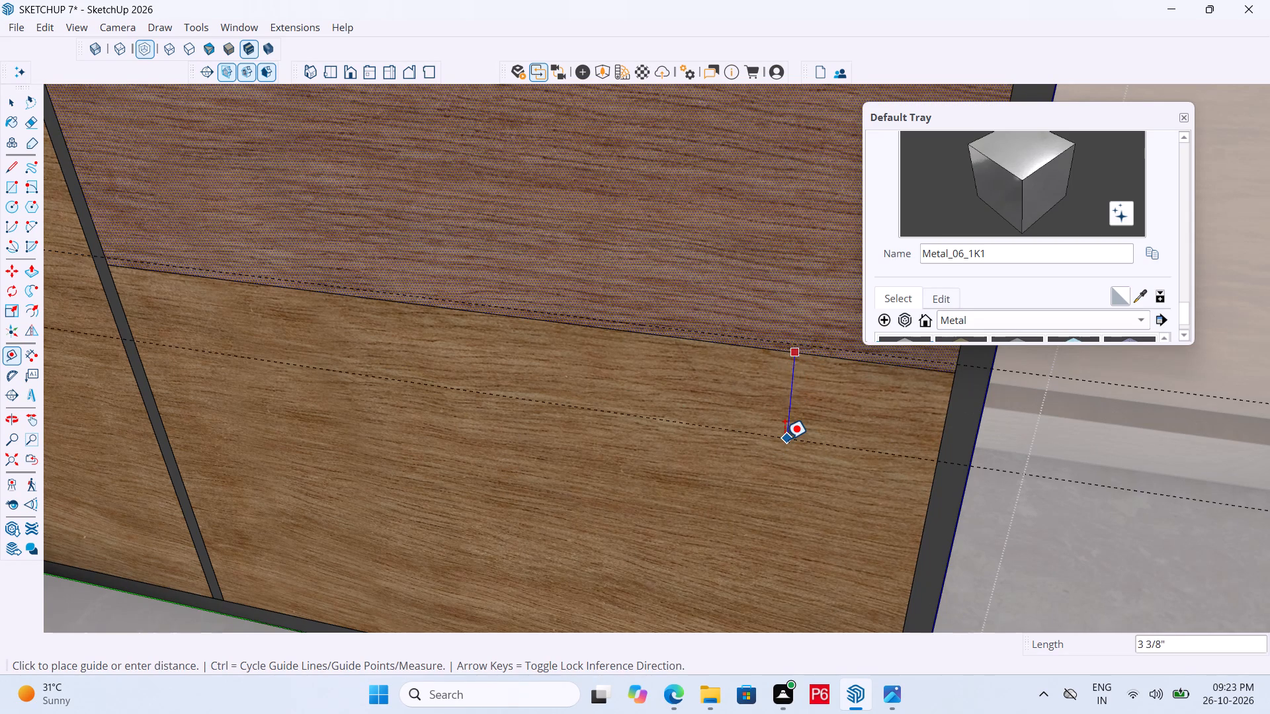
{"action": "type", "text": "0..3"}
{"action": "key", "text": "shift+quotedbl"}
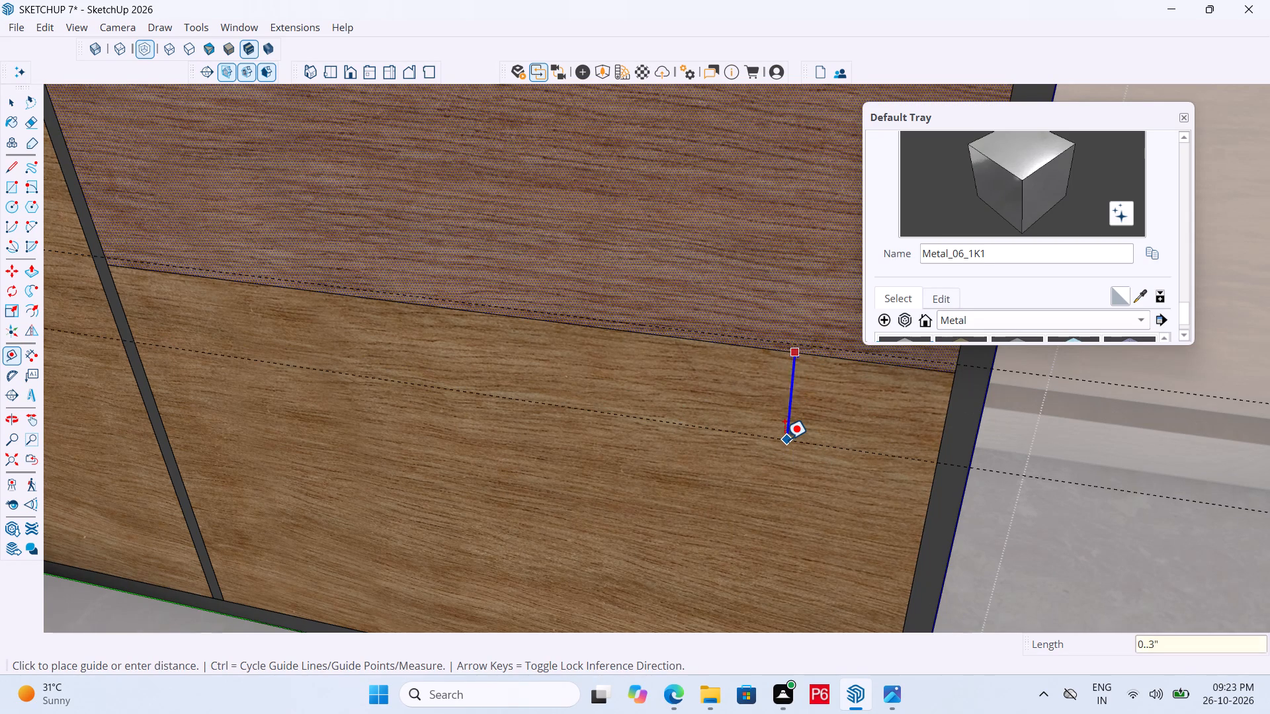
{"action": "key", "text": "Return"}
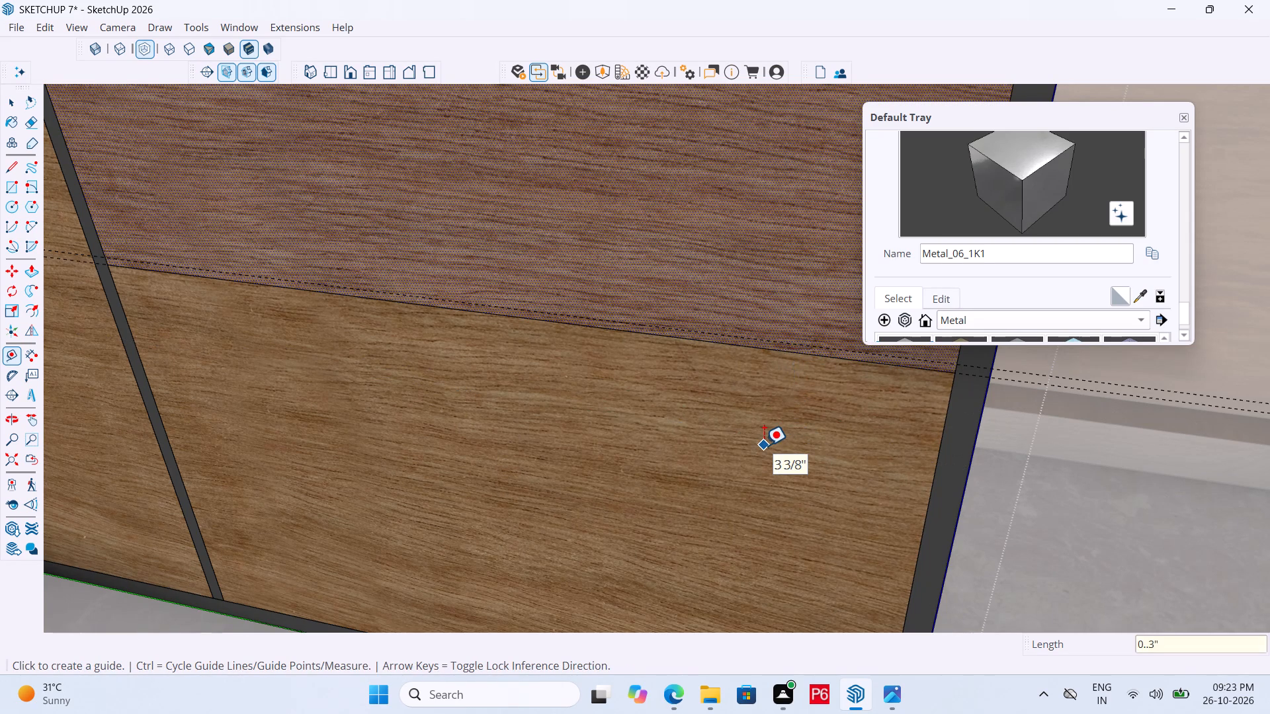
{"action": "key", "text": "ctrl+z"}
Place a guide line 0.3" below the lower panel's horizontal dividing line.
{"action": "scroll", "coordinate": [719, 379], "scroll_direction": "up", "scroll_amount": 1}
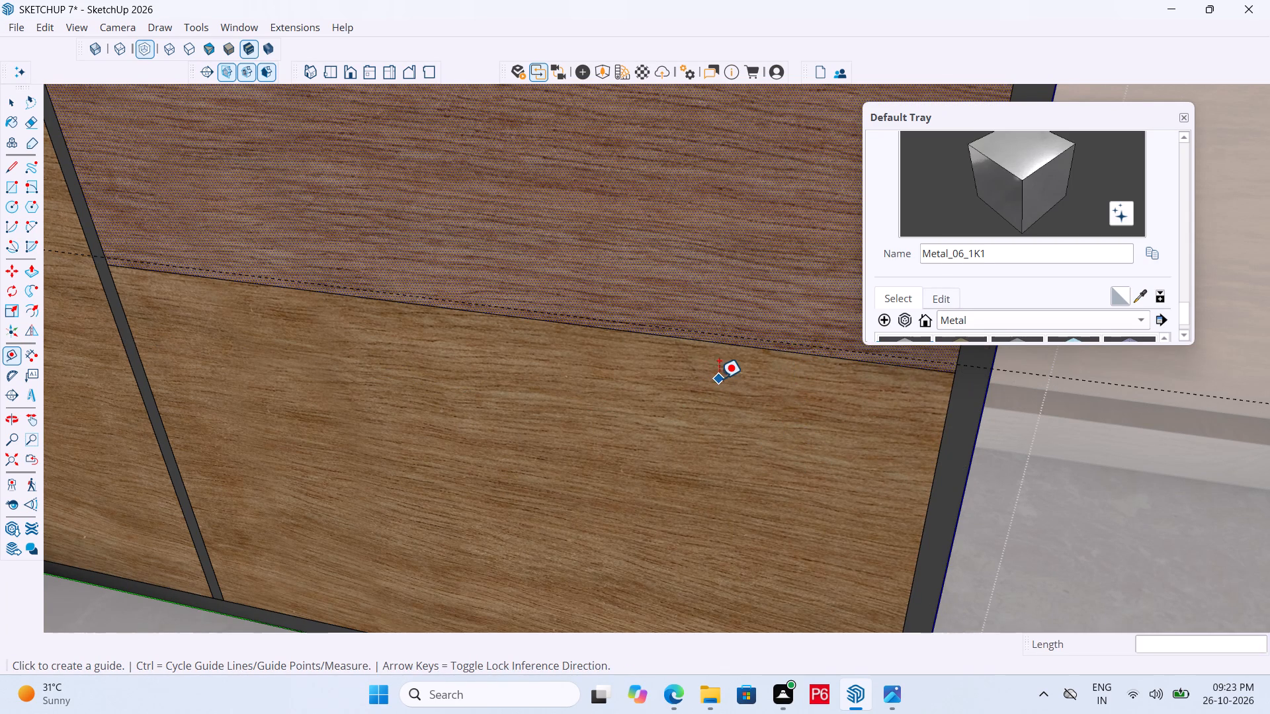
{"action": "key", "text": "space"}
{"action": "key", "text": "t"}
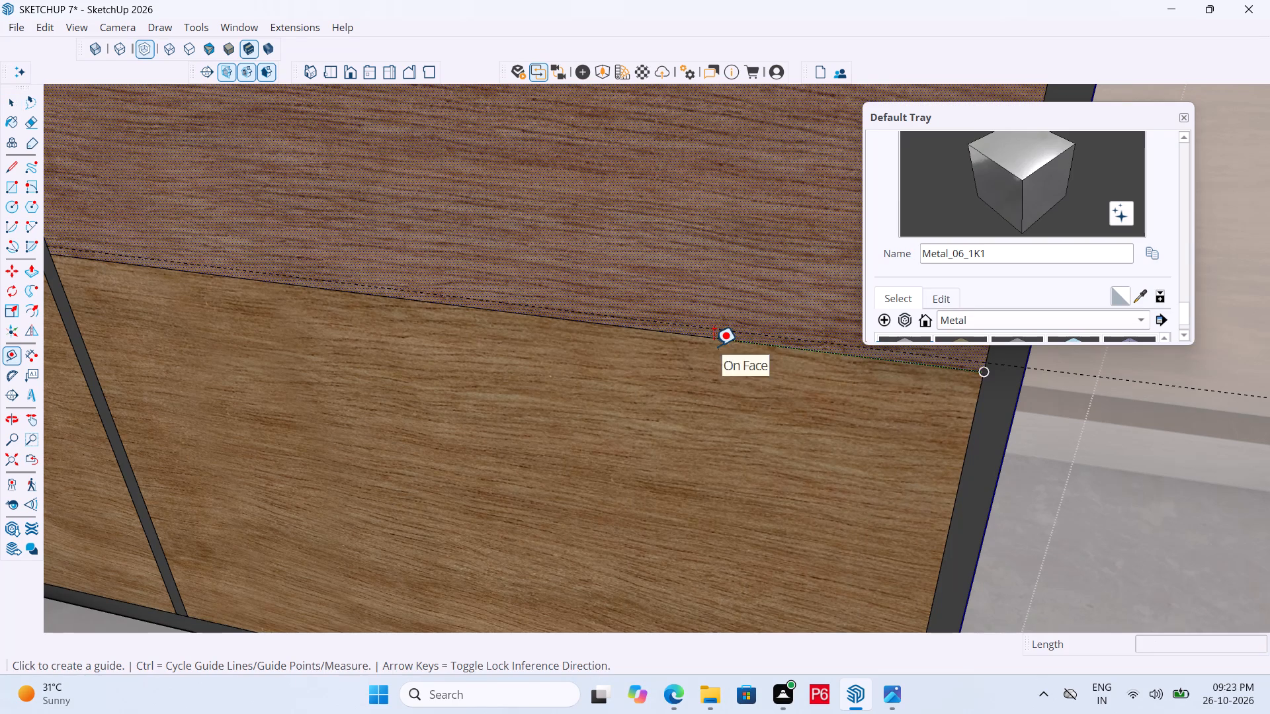
{"action": "left_click", "coordinate": [718, 340]}
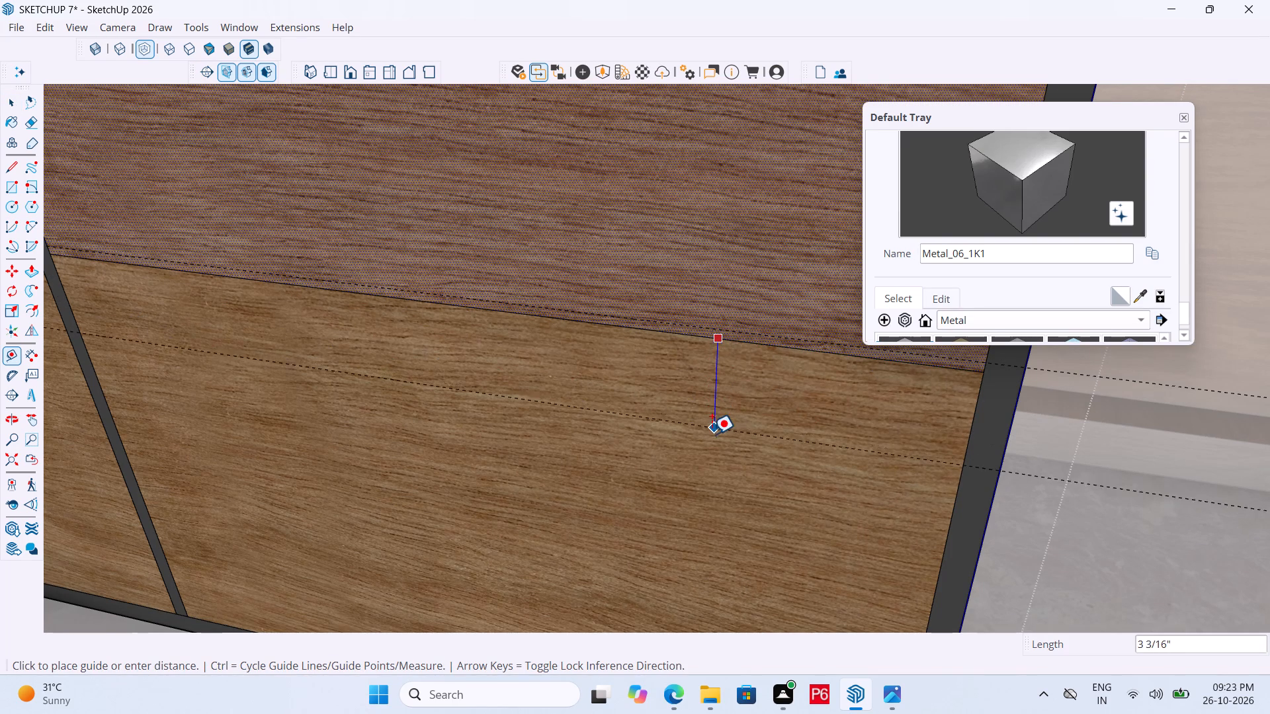
{"action": "scroll", "coordinate": [761, 439], "scroll_direction": "down", "scroll_amount": 1}
{"action": "middle_click_drag", "start_coordinate": [762, 438], "coordinate": [699, 411]}
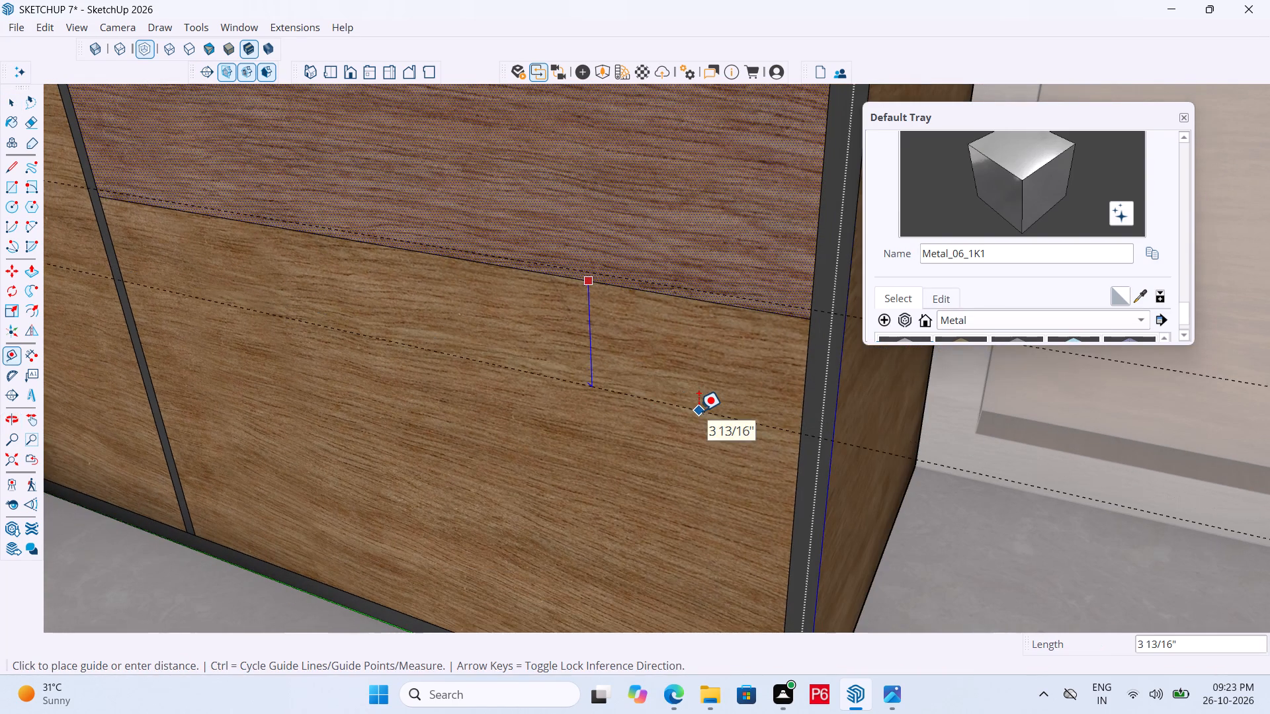
{"action": "type", "text": "0.3"}
{"action": "key", "text": "shift+quotedbl"}
{"action": "key", "text": "Return"}
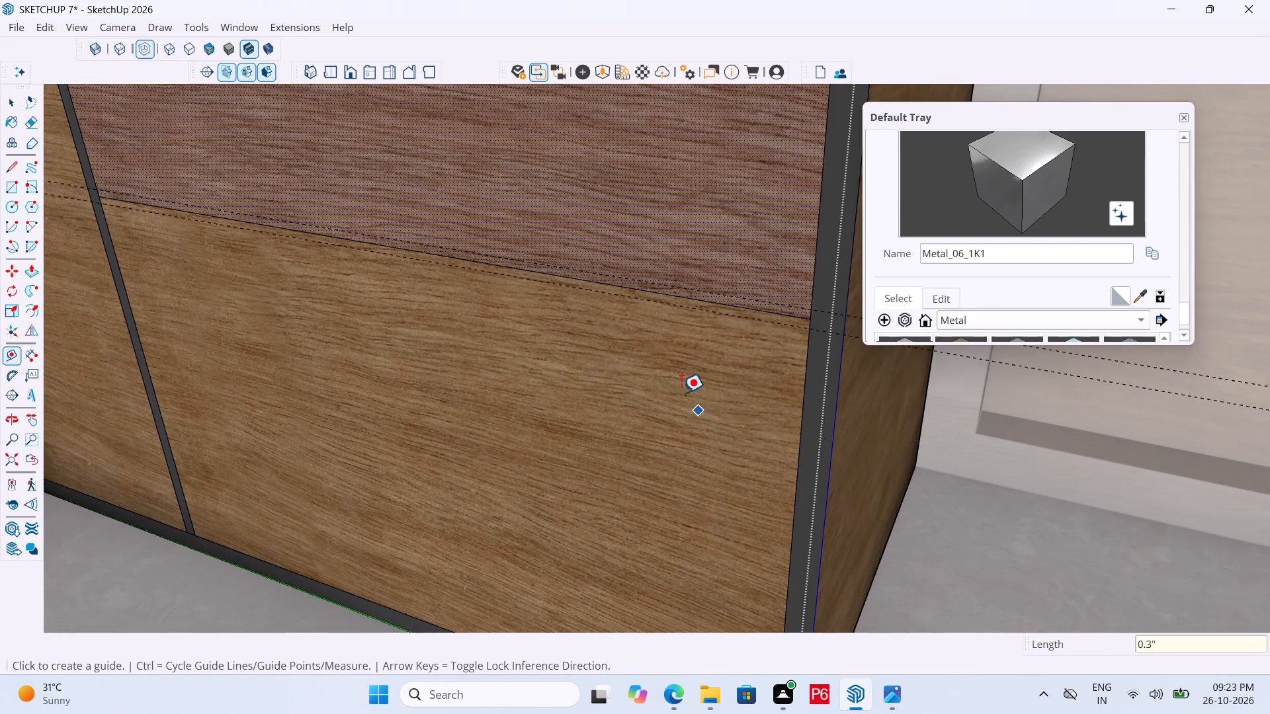
Draw a thin rectangle between the two guides across the lower panel's full width, about 5/8" by 2' 7".
{"action": "scroll", "coordinate": [839, 471], "scroll_direction": "down", "scroll_amount": 4}
{"action": "scroll", "coordinate": [343, 287], "scroll_direction": "up", "scroll_amount": 5}
{"action": "scroll", "coordinate": [241, 259], "scroll_direction": "up", "scroll_amount": 4}
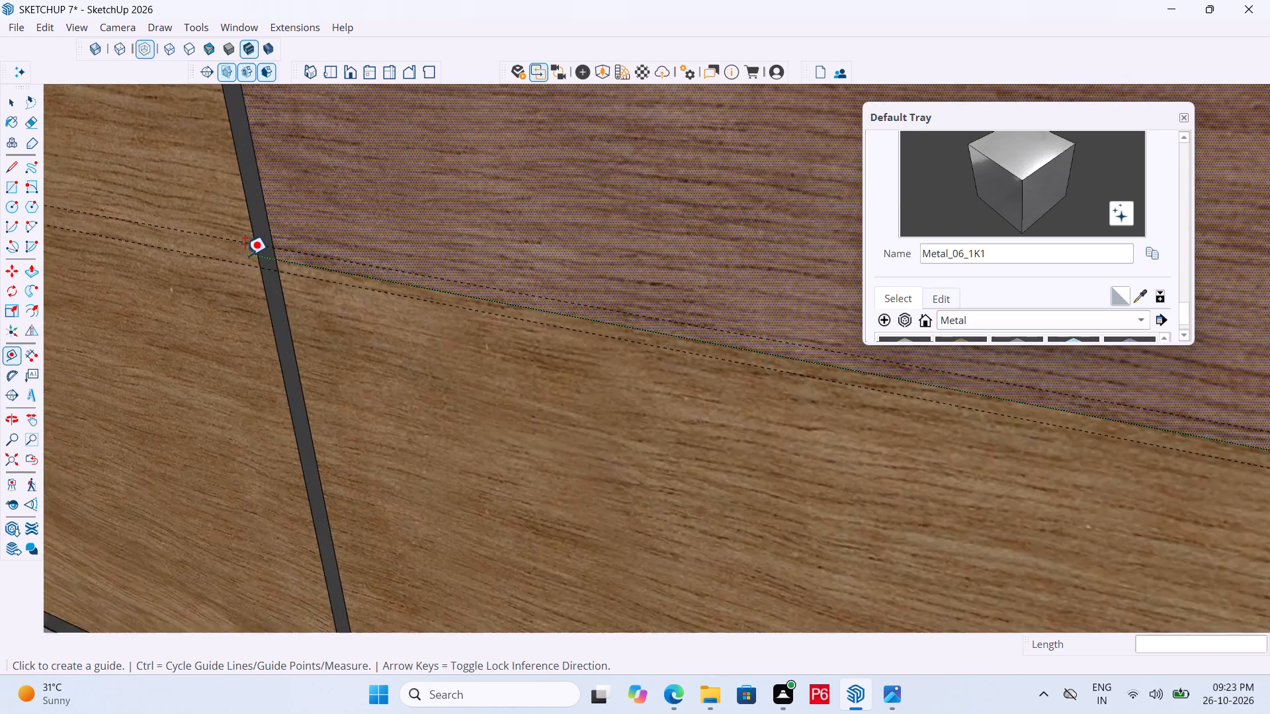
{"action": "scroll", "coordinate": [245, 256], "scroll_direction": "up", "scroll_amount": 2}
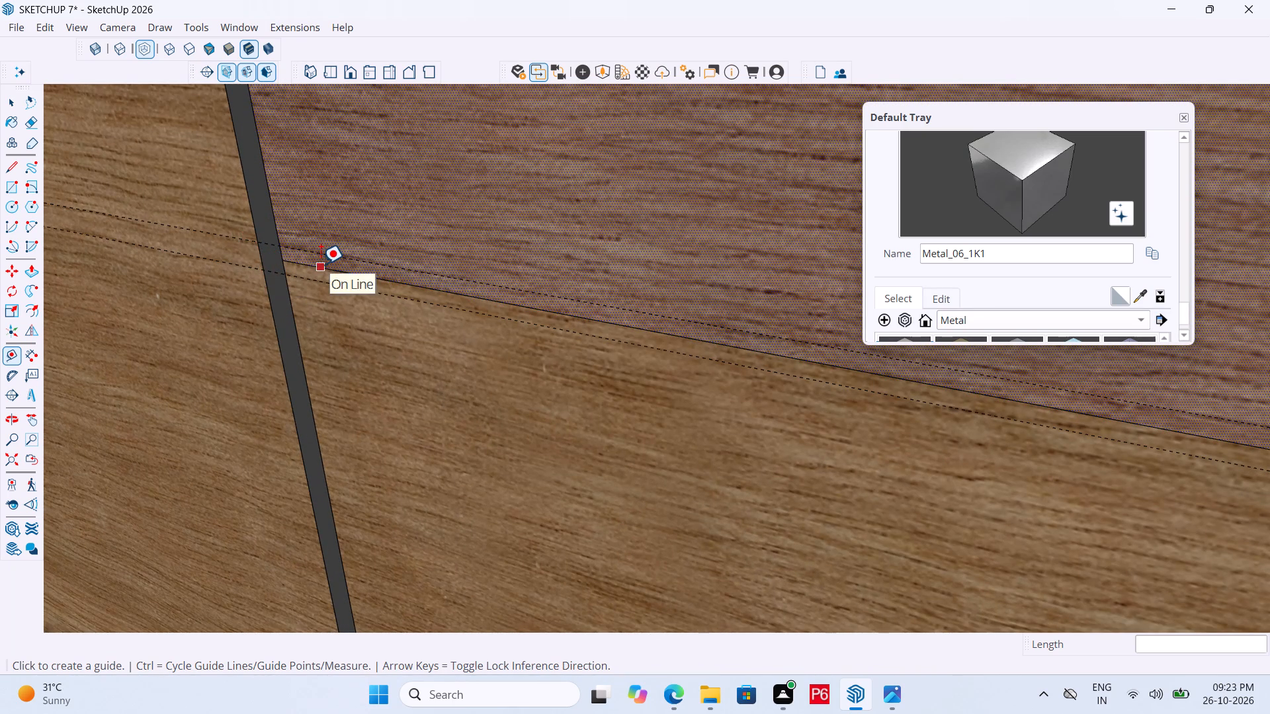
{"action": "key", "text": "r"}
{"action": "left_click_drag", "start_coordinate": [279, 245], "coordinate": [285, 245]}
{"action": "scroll", "coordinate": [476, 311], "scroll_direction": "down", "scroll_amount": 7}
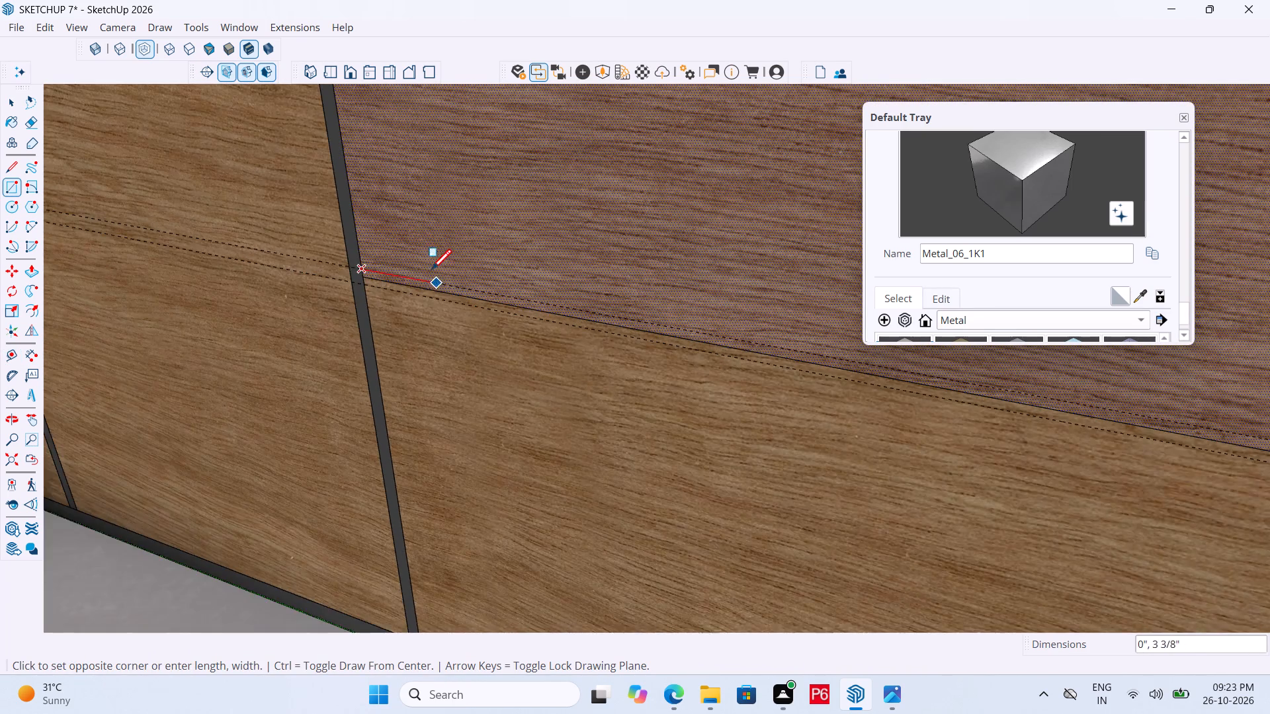
{"action": "scroll", "coordinate": [413, 264], "scroll_direction": "down", "scroll_amount": 5}
{"action": "scroll", "coordinate": [960, 397], "scroll_direction": "up", "scroll_amount": 11}
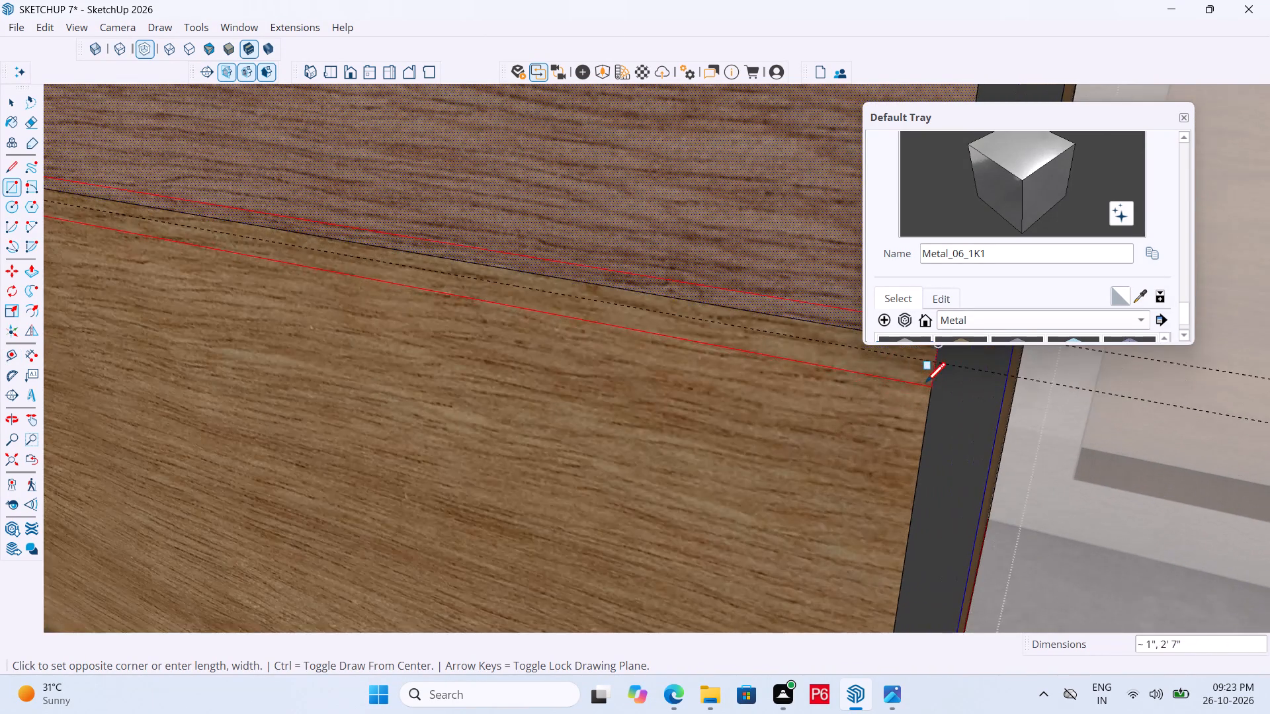
{"action": "scroll", "coordinate": [679, 450], "scroll_direction": "down", "scroll_amount": 6}
{"action": "scroll", "coordinate": [775, 409], "scroll_direction": "up", "scroll_amount": 6}
{"action": "left_click", "coordinate": [818, 419]}
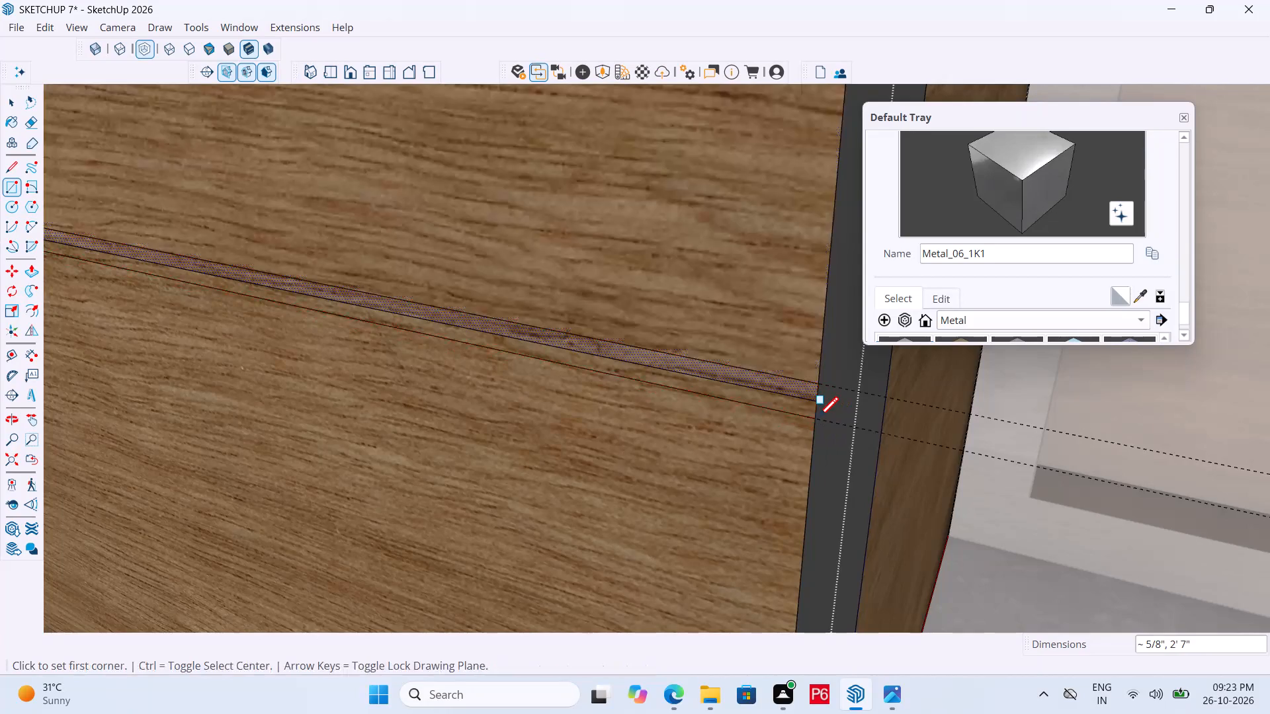
Erase the original dividing line inside the thin strip and both guide lines.
{"action": "scroll", "coordinate": [900, 447], "scroll_direction": "down", "scroll_amount": 5}
{"action": "scroll", "coordinate": [801, 439], "scroll_direction": "down", "scroll_amount": 5}
{"action": "scroll", "coordinate": [503, 418], "scroll_direction": "up", "scroll_amount": 6}
{"action": "scroll", "coordinate": [283, 265], "scroll_direction": "up", "scroll_amount": 3}
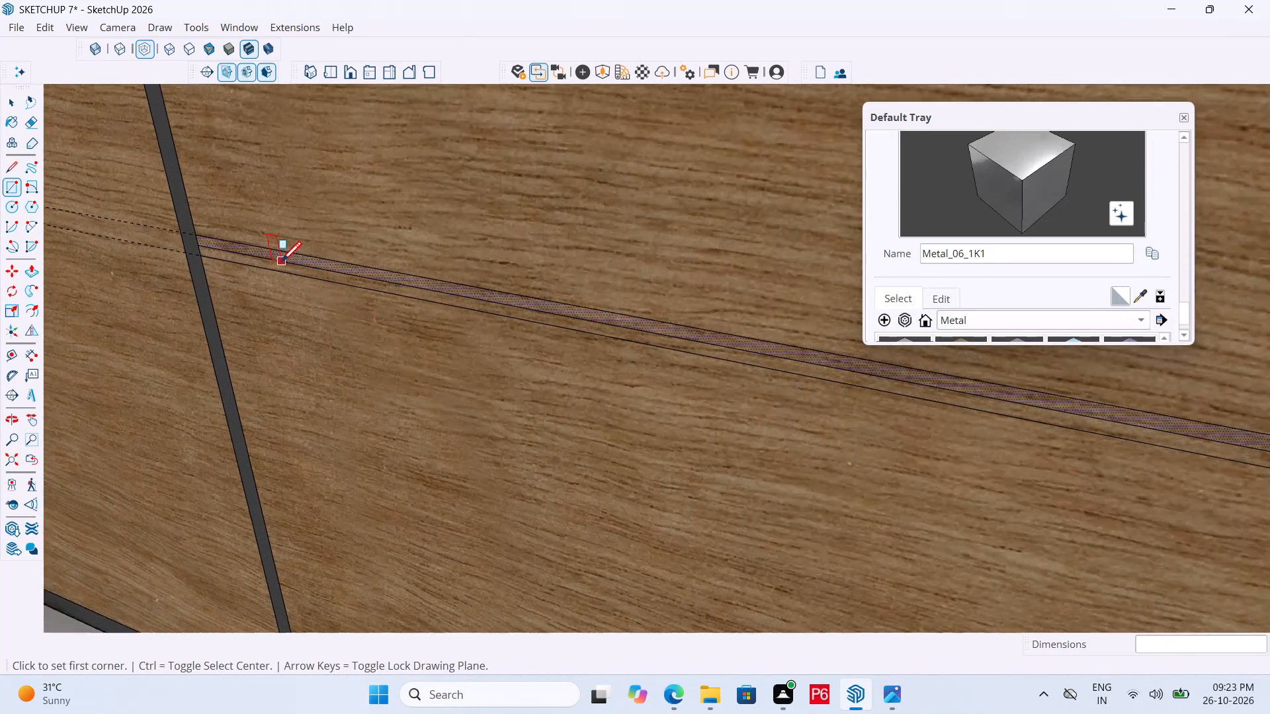
{"action": "scroll", "coordinate": [281, 264], "scroll_direction": "up", "scroll_amount": 3}
{"action": "key", "text": "space"}
{"action": "type", "text": "E"}
{"action": "left_click_drag", "start_coordinate": [287, 268], "coordinate": [293, 262]}
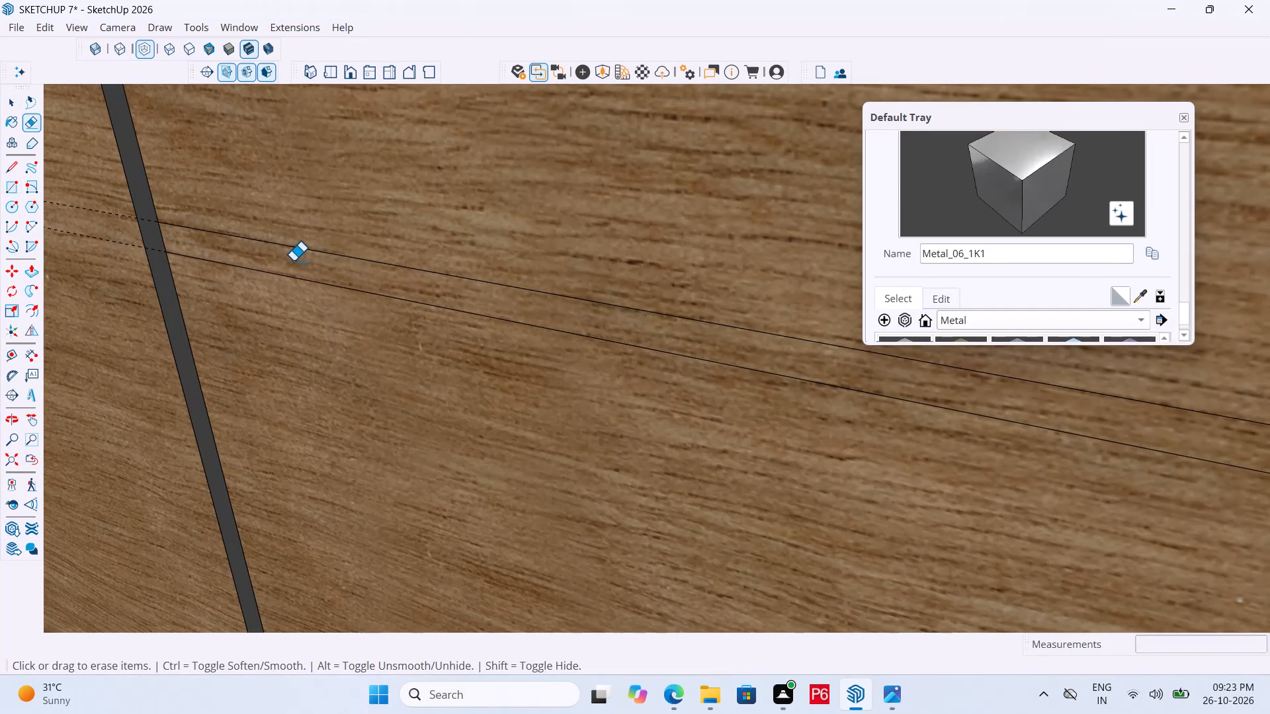
{"action": "scroll", "coordinate": [435, 315], "scroll_direction": "down", "scroll_amount": 5}
{"action": "left_click_drag", "start_coordinate": [168, 215], "coordinate": [171, 266]}
Erase the strip's short end edges to merge it with the charcoal gaps at both sides, and save the model.
{"action": "scroll", "coordinate": [383, 296], "scroll_direction": "up", "scroll_amount": 4}
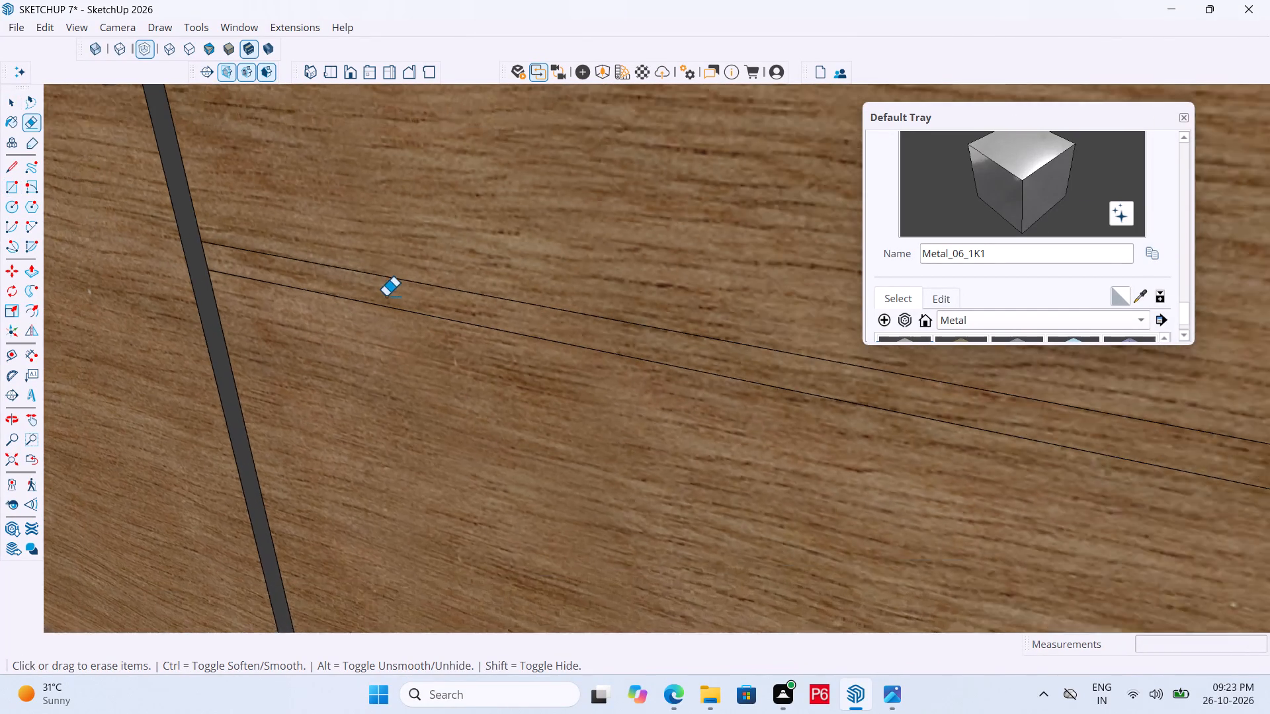
{"action": "scroll", "coordinate": [386, 296], "scroll_direction": "up", "scroll_amount": 2}
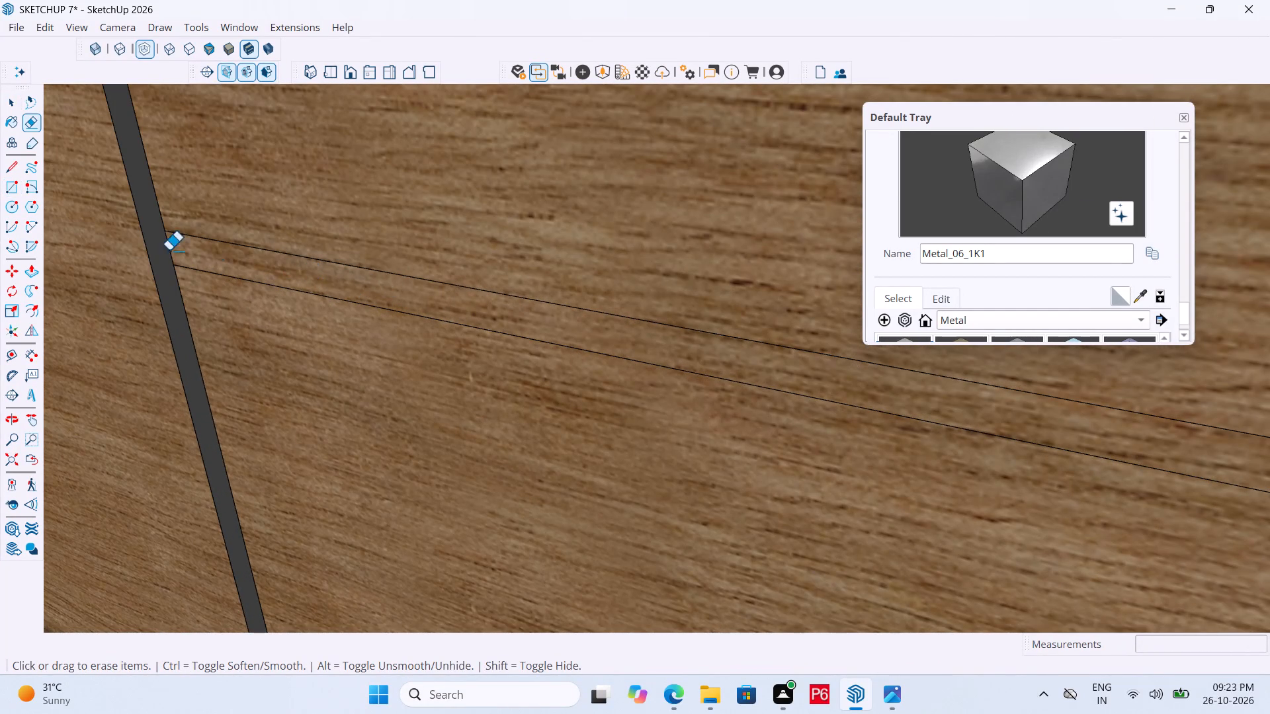
{"action": "left_click_drag", "start_coordinate": [161, 243], "coordinate": [179, 248]}
{"action": "scroll", "coordinate": [157, 253], "scroll_direction": "down", "scroll_amount": 6}
{"action": "scroll", "coordinate": [242, 246], "scroll_direction": "down", "scroll_amount": 7}
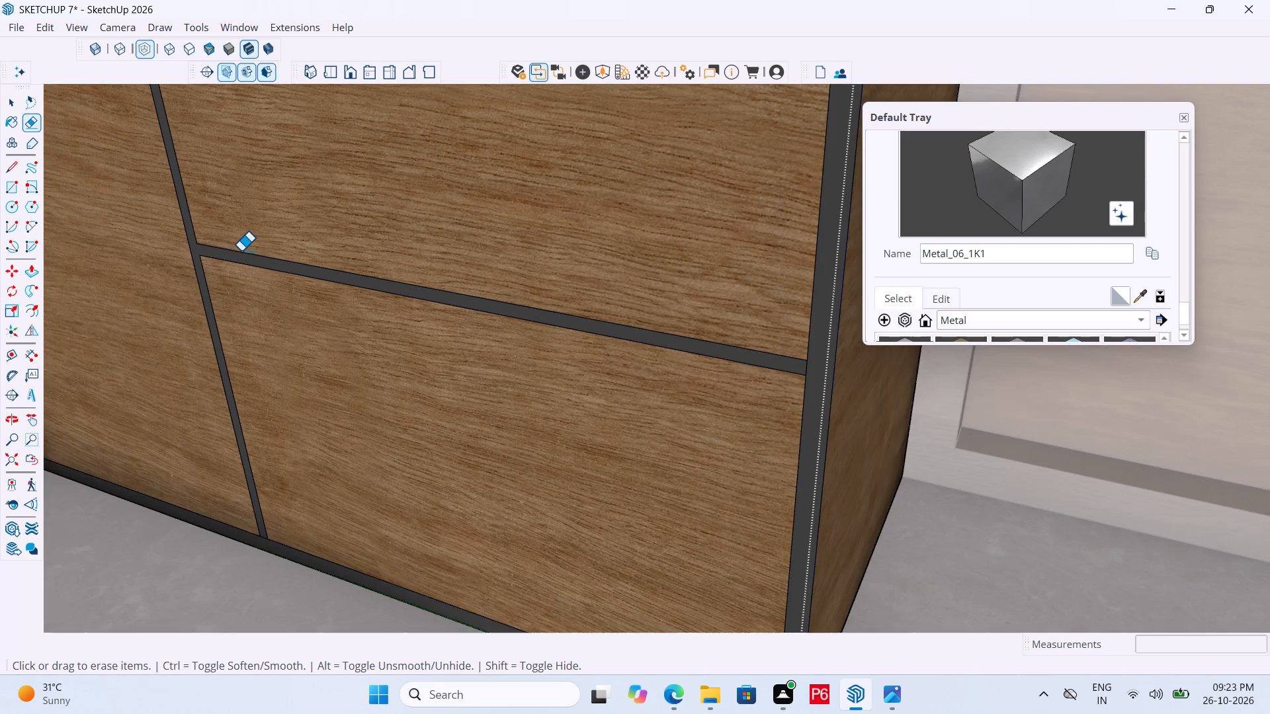
{"action": "scroll", "coordinate": [273, 260], "scroll_direction": "down", "scroll_amount": 4}
{"action": "scroll", "coordinate": [583, 321], "scroll_direction": "up", "scroll_amount": 11}
{"action": "left_click_drag", "start_coordinate": [641, 340], "coordinate": [646, 340]}
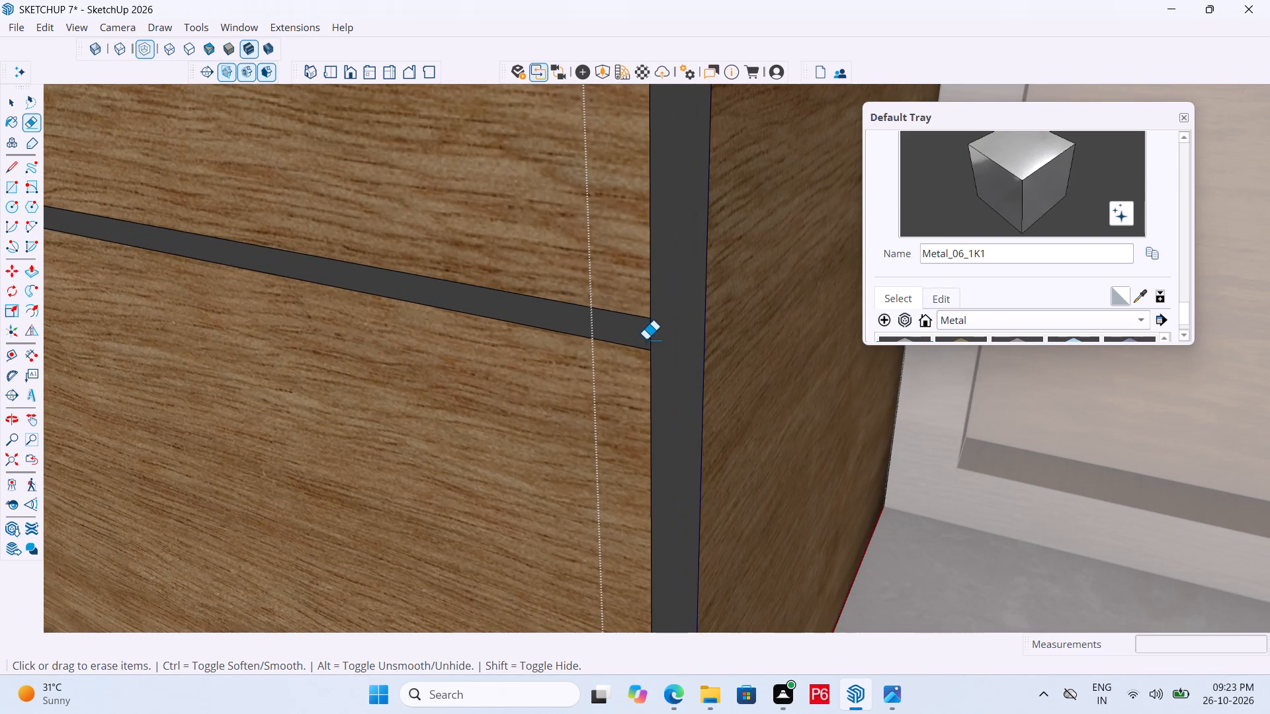
{"action": "left_click_drag", "start_coordinate": [646, 340], "coordinate": [659, 338]}
{"action": "scroll", "coordinate": [697, 344], "scroll_direction": "down", "scroll_amount": 12}
{"action": "key", "text": "ctrl+s"}
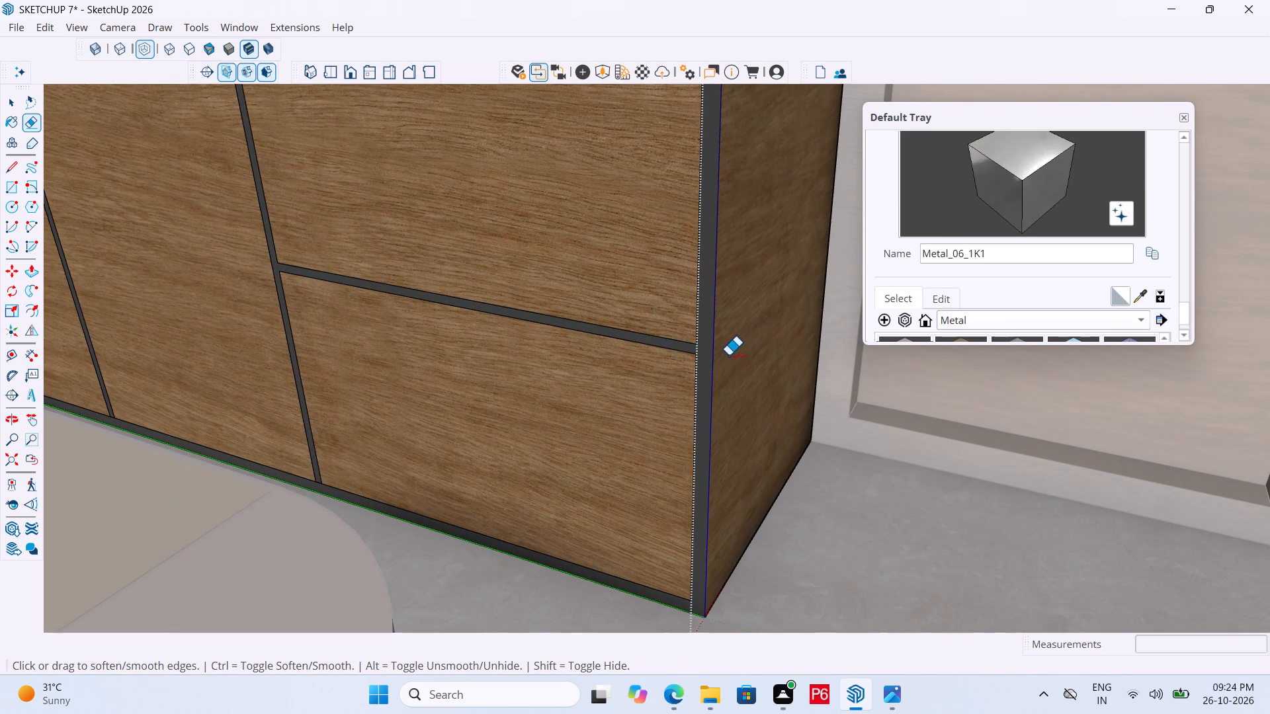
{"action": "key", "text": "ctrl+s"}
{"action": "key", "text": "ctrl+s"}
{"action": "key", "text": "ctrl+s"}
{"action": "key", "text": "ctrl+s"}
{"action": "key", "text": "ctrl+s"}
{"action": "key", "text": "ctrl+s"}
{"action": "key", "text": "ctrl+s"}
{"action": "key", "text": "ctrl+s"}
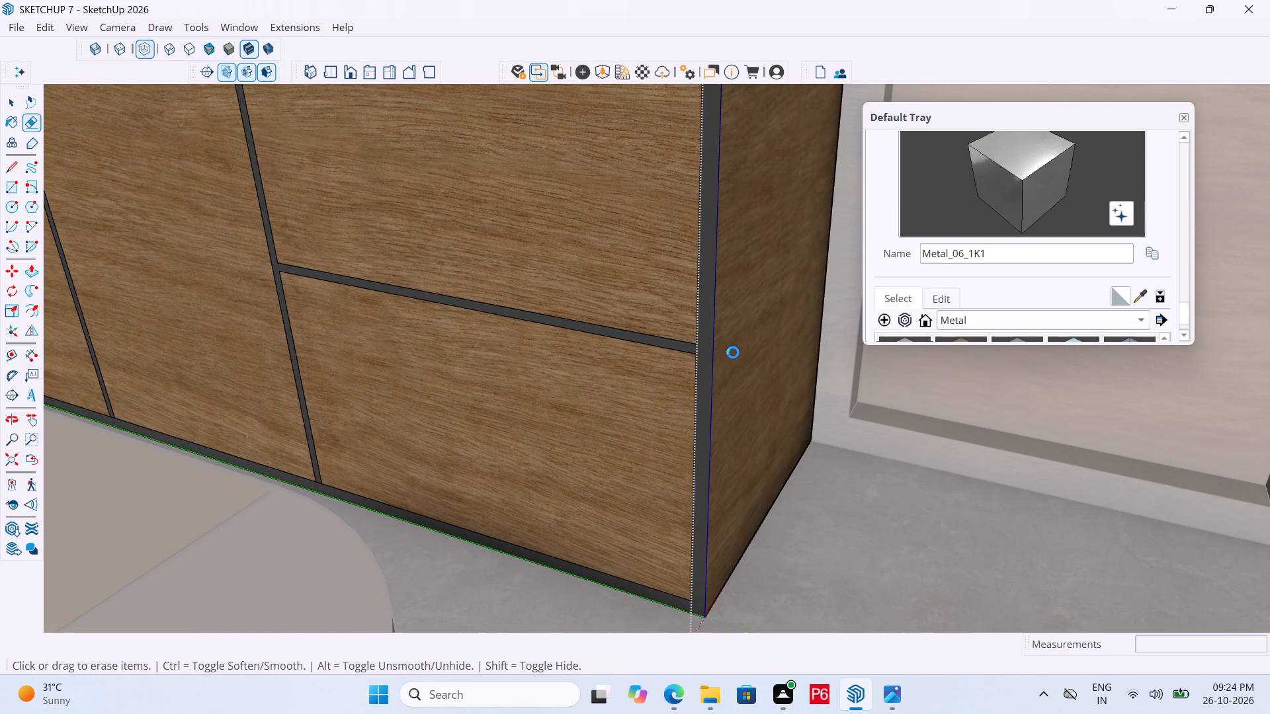
Review the whole wardrobe front within the bedroom, including the divided lower panel beneath the recess.
{"action": "scroll", "coordinate": [741, 352], "scroll_direction": "down", "scroll_amount": 11}
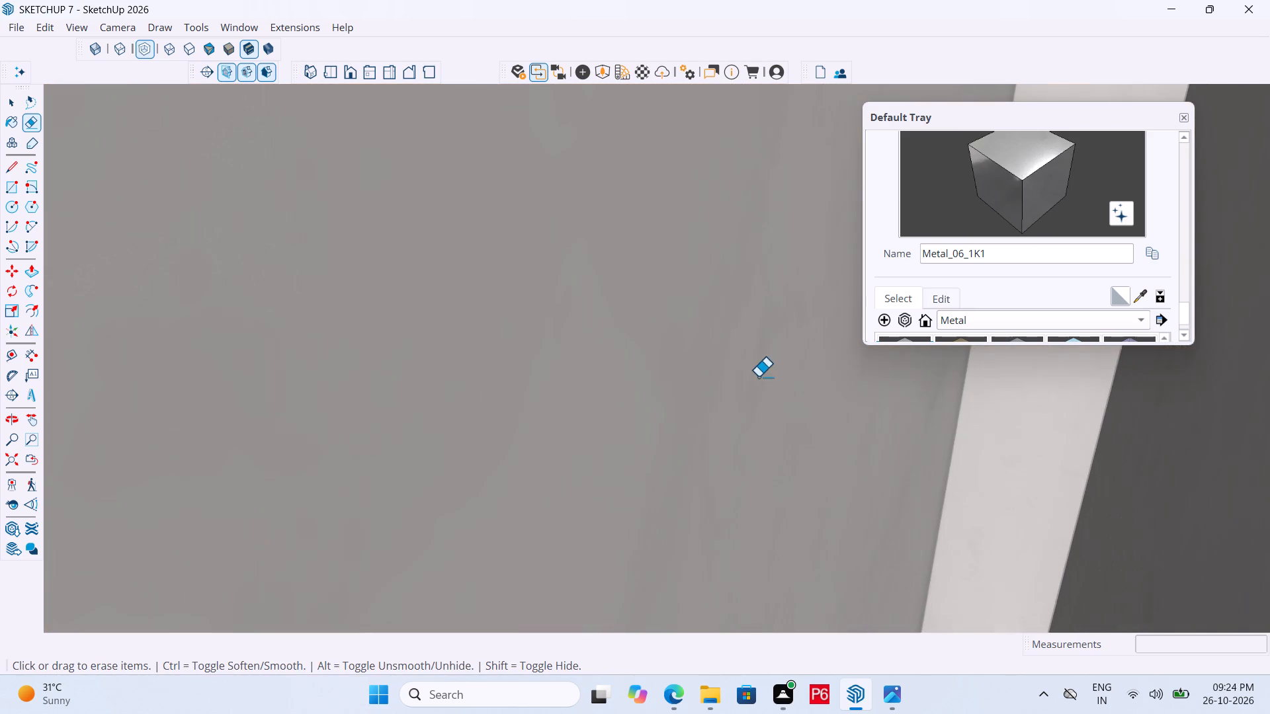
{"action": "scroll", "coordinate": [758, 377], "scroll_direction": "down", "scroll_amount": 2}
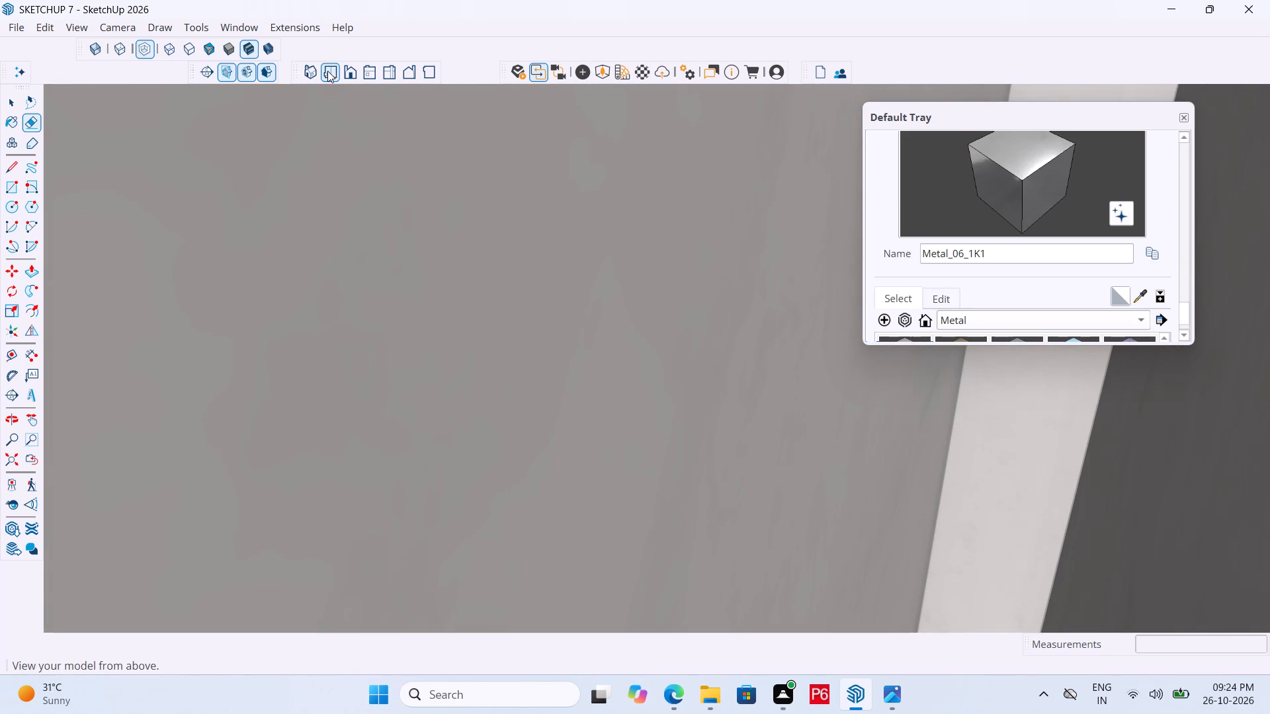
{"action": "left_click", "coordinate": [329, 71]}
{"action": "left_click", "coordinate": [312, 72]}
{"action": "scroll", "coordinate": [586, 163], "scroll_direction": "down", "scroll_amount": 1}
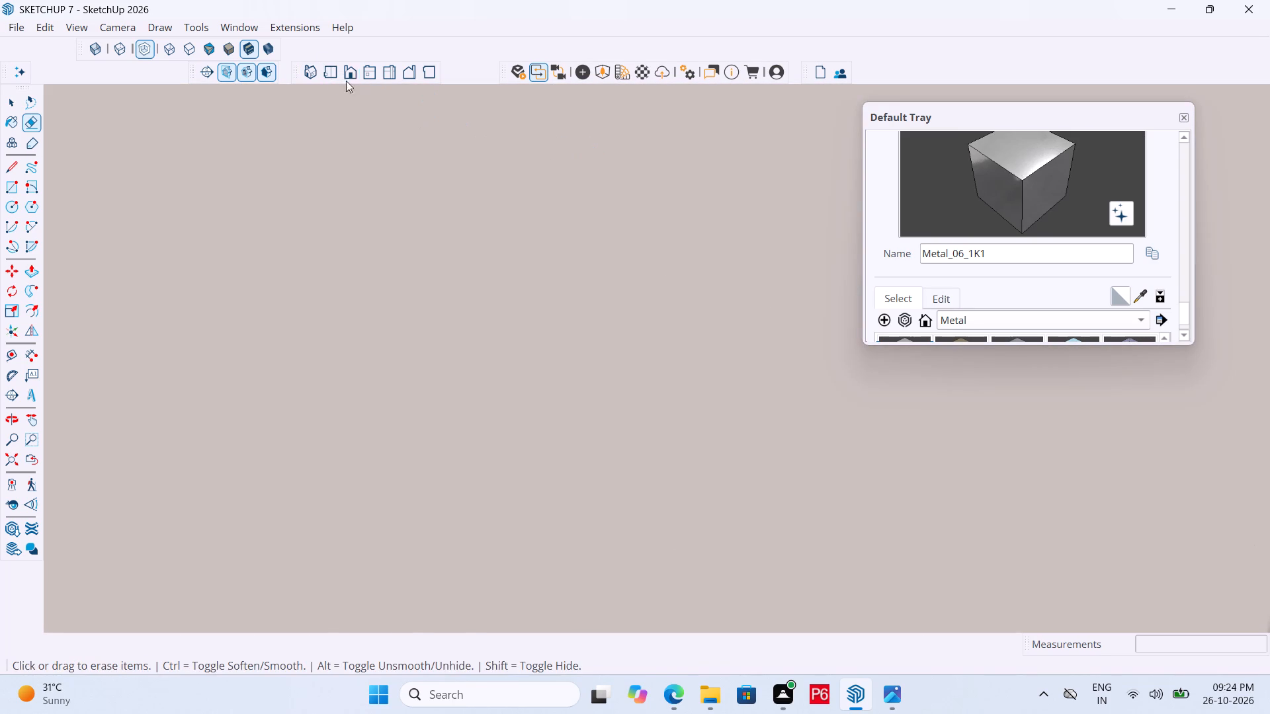
{"action": "left_click", "coordinate": [349, 73]}
{"action": "left_click", "coordinate": [329, 75]}
{"action": "scroll", "coordinate": [575, 120], "scroll_direction": "down", "scroll_amount": 4}
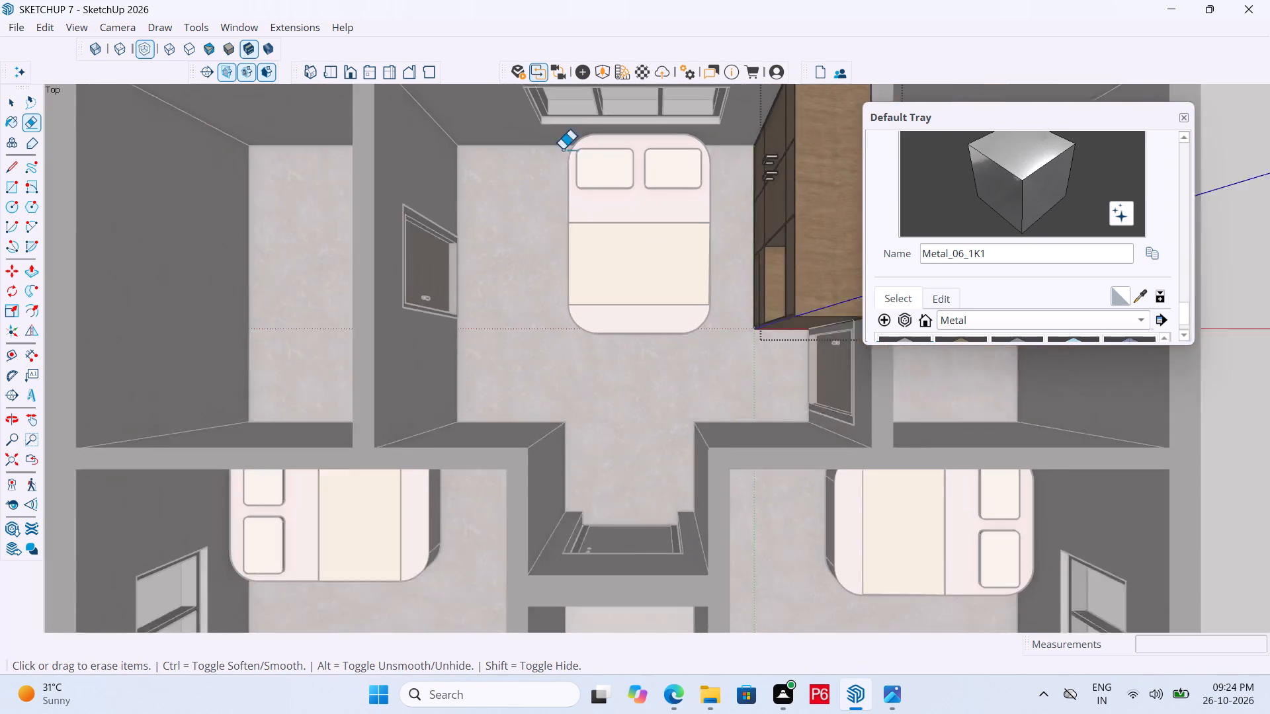
{"action": "scroll", "coordinate": [562, 149], "scroll_direction": "down", "scroll_amount": 2}
{"action": "scroll", "coordinate": [439, 267], "scroll_direction": "down", "scroll_amount": 6}
{"action": "middle_click_drag", "start_coordinate": [481, 291], "coordinate": [925, 151]}
{"action": "middle_click_drag", "start_coordinate": [612, 337], "coordinate": [674, 198]}
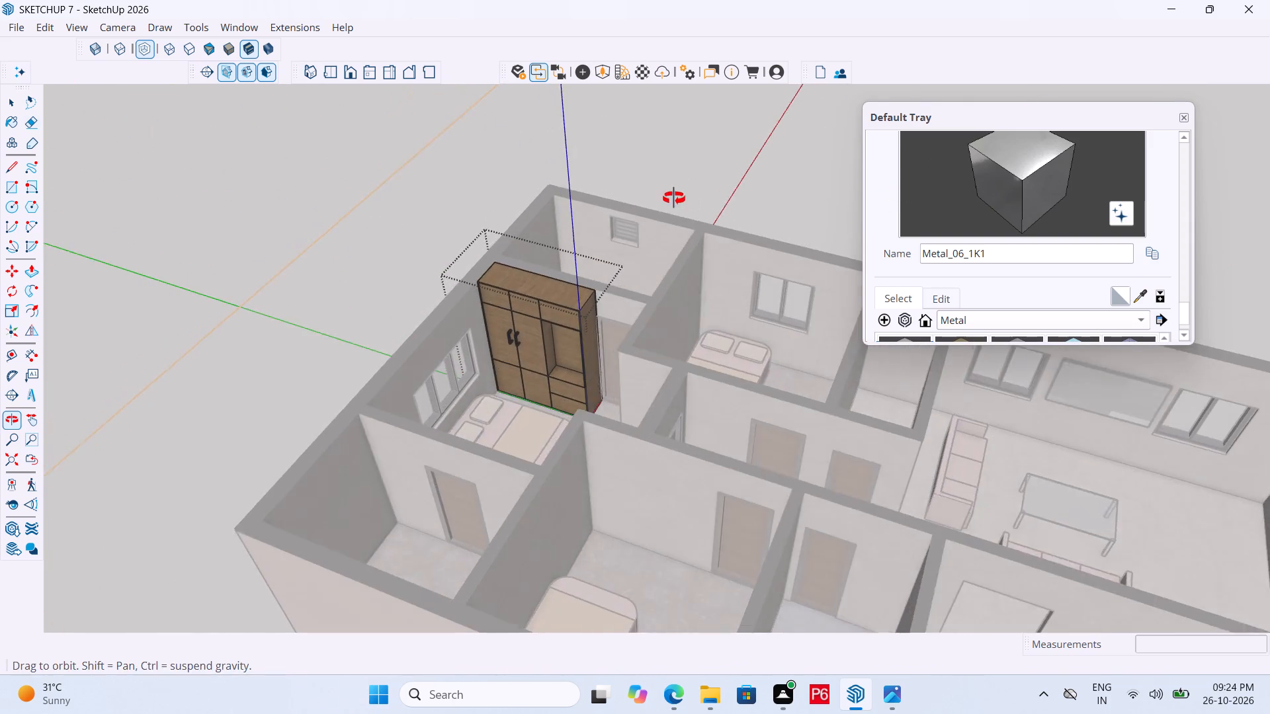
{"action": "middle_click_drag", "start_coordinate": [674, 198], "coordinate": [682, 197]}
{"action": "scroll", "coordinate": [481, 403], "scroll_direction": "up", "scroll_amount": 7}
{"action": "scroll", "coordinate": [618, 307], "scroll_direction": "up", "scroll_amount": 5}
{"action": "scroll", "coordinate": [550, 469], "scroll_direction": "down", "scroll_amount": 3}
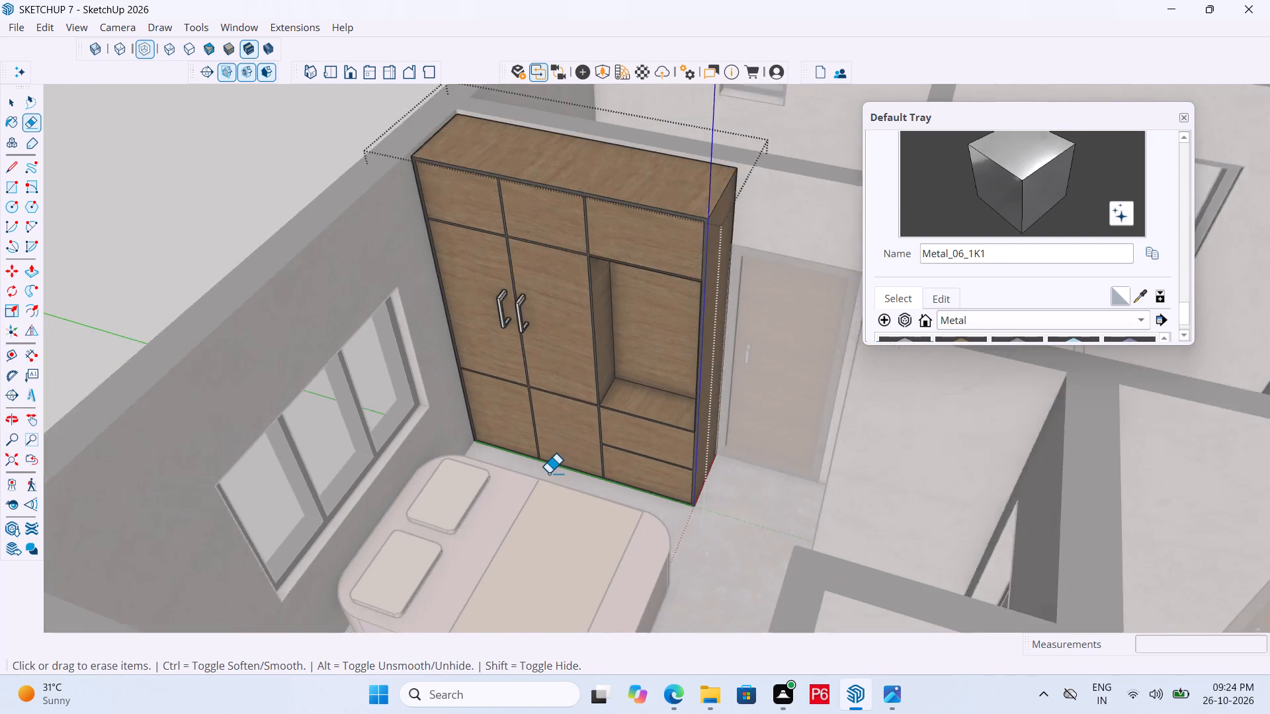
{"action": "scroll", "coordinate": [548, 473], "scroll_direction": "down", "scroll_amount": 2}
{"action": "scroll", "coordinate": [649, 446], "scroll_direction": "up", "scroll_amount": 12}
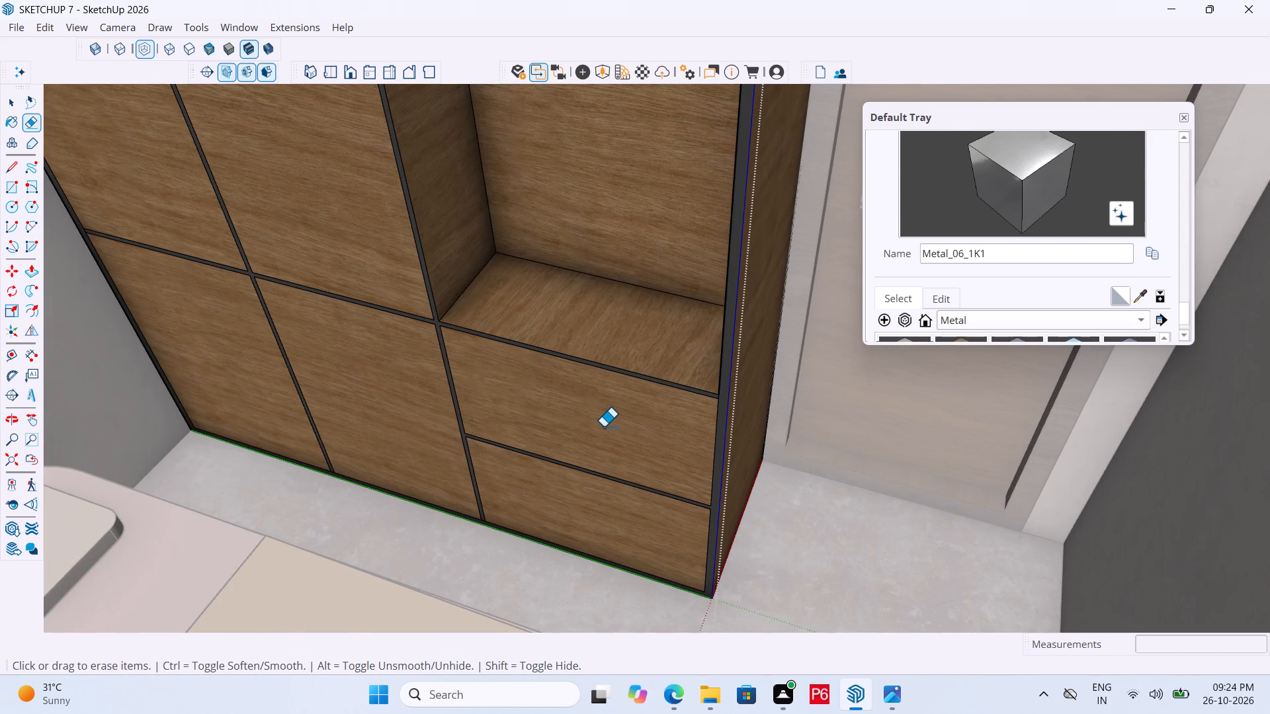
{"action": "scroll", "coordinate": [583, 421], "scroll_direction": "up", "scroll_amount": 5}
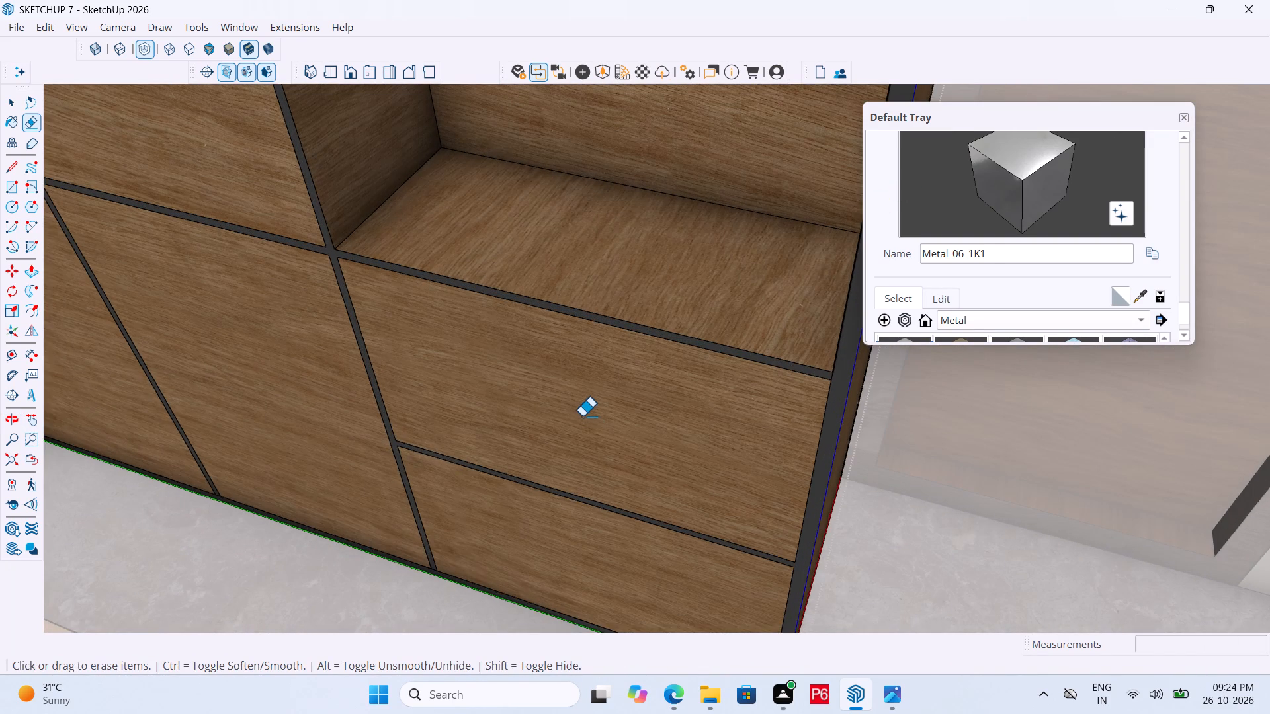
Draw a horizontal handle rectangle about 7 5/8" by 1 1/8" near the middle of the upper drawer front.
{"action": "key", "text": "r"}
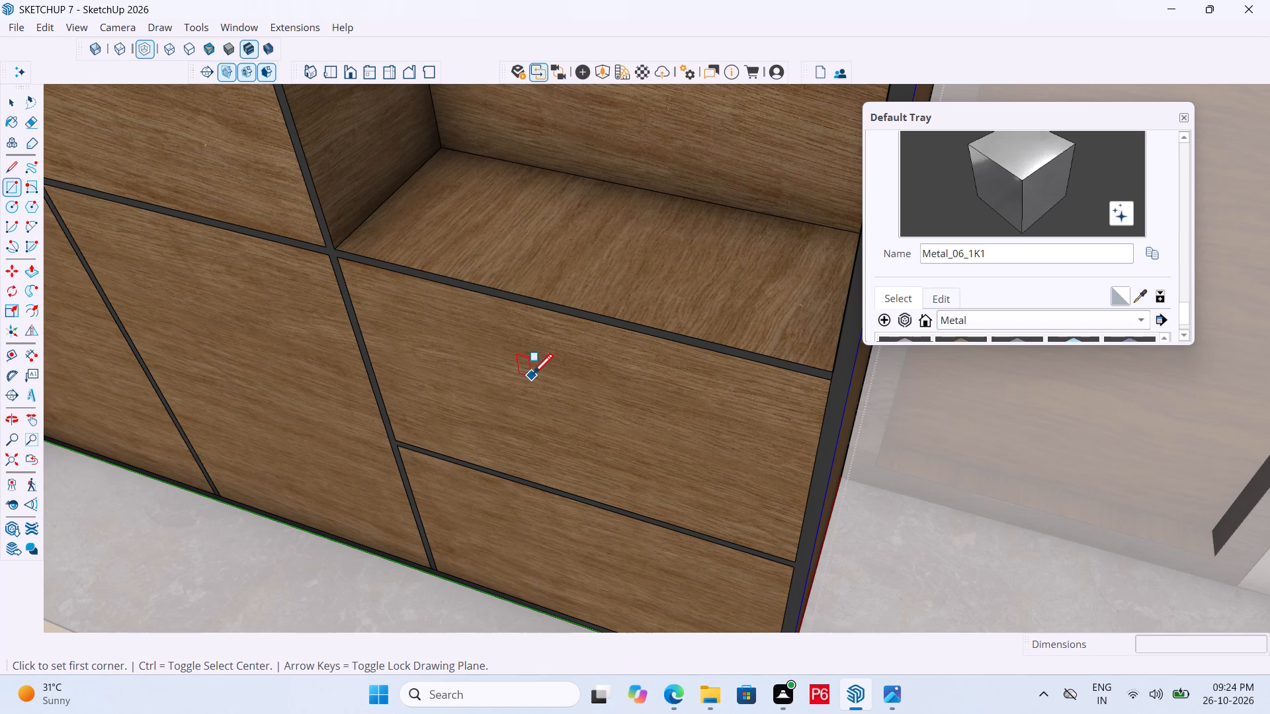
{"action": "left_click", "coordinate": [538, 375]}
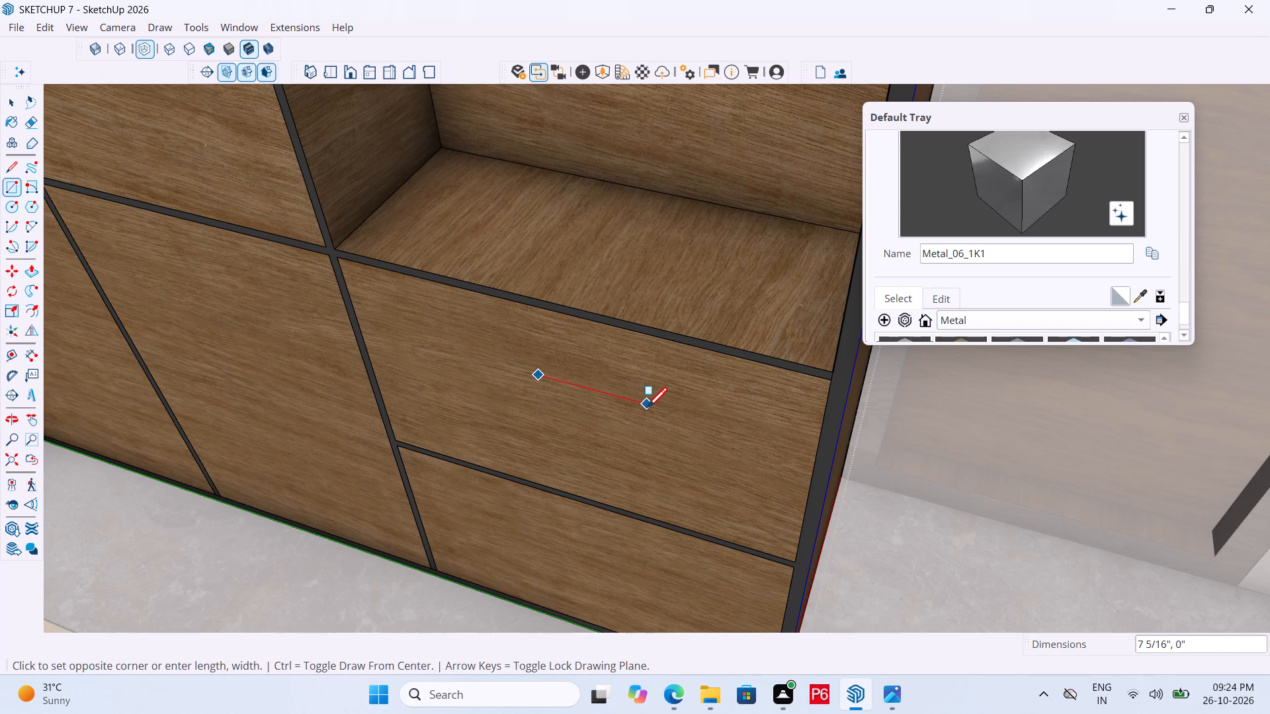
{"action": "scroll", "coordinate": [647, 417], "scroll_direction": "up", "scroll_amount": 5}
{"action": "left_click", "coordinate": [655, 418]}
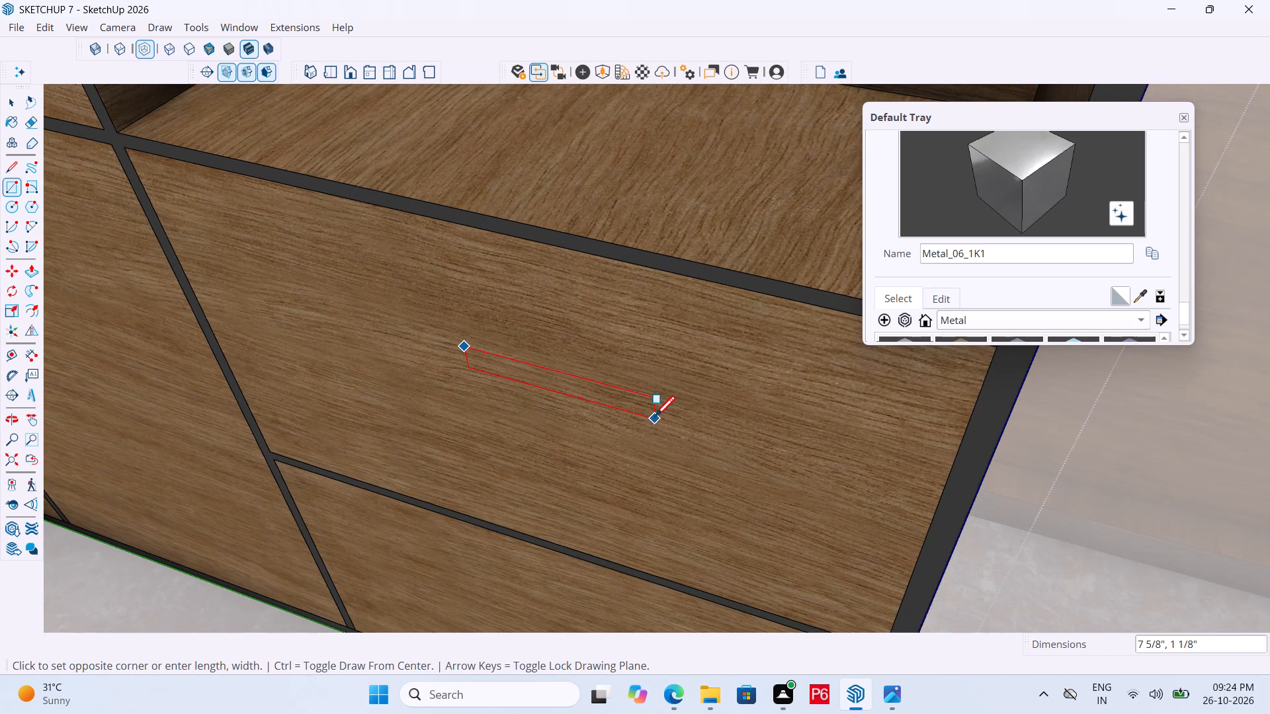
Make a group from the handle rectangle's face and its bounding edges.
{"action": "key", "text": "space"}
{"action": "double_click", "coordinate": [612, 400]}
{"action": "triple_click", "coordinate": [612, 399]}
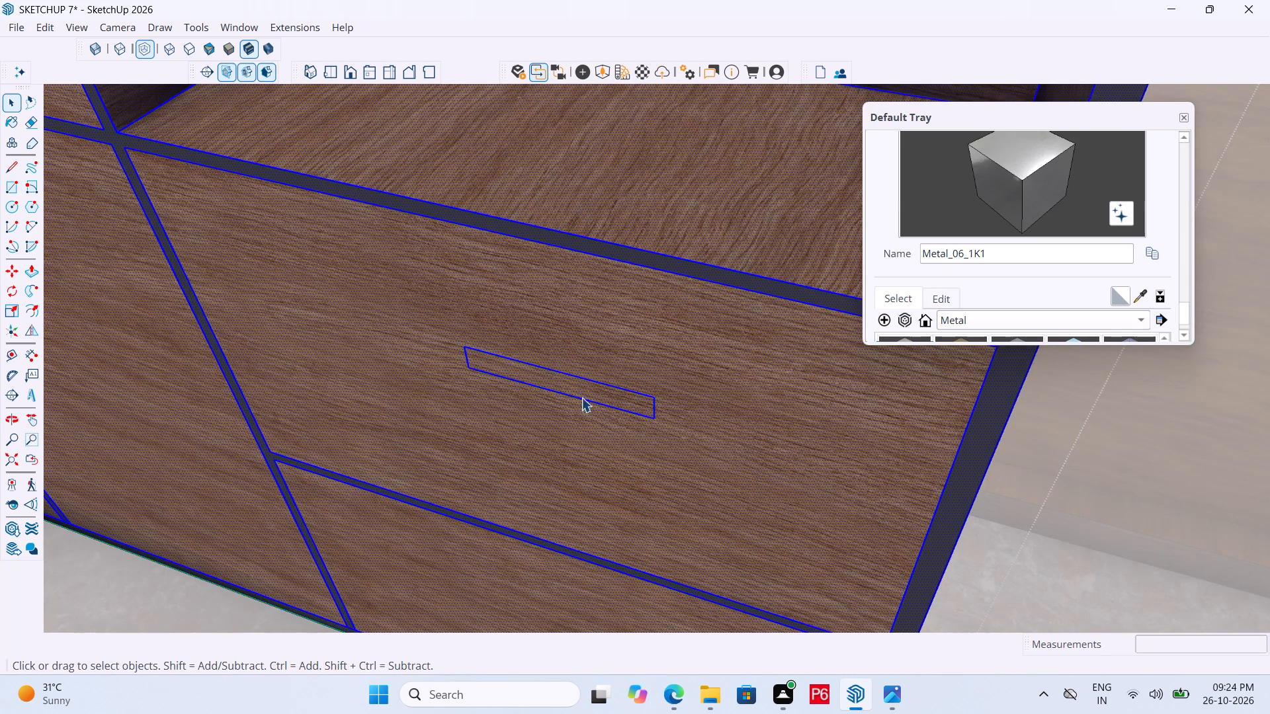
{"action": "left_click", "coordinate": [571, 348]}
{"action": "left_click", "coordinate": [638, 401]}
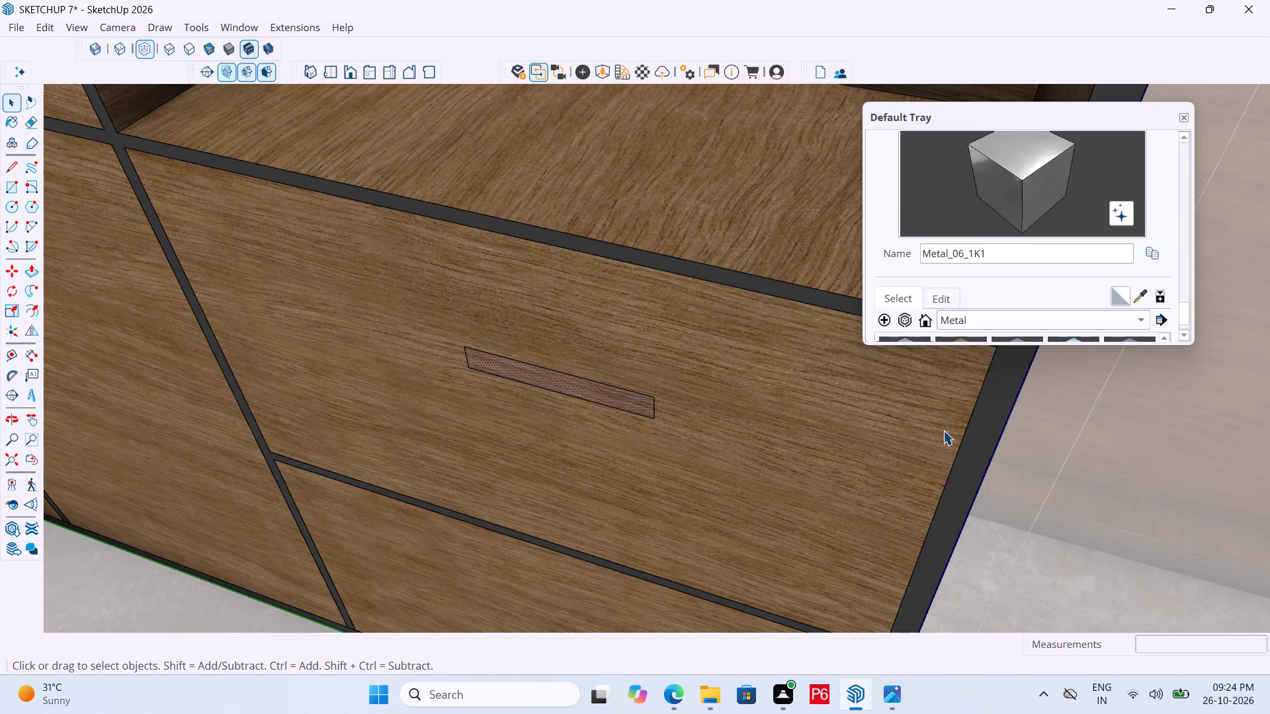
{"action": "left_click", "coordinate": [1048, 442]}
{"action": "double_click", "coordinate": [643, 413]}
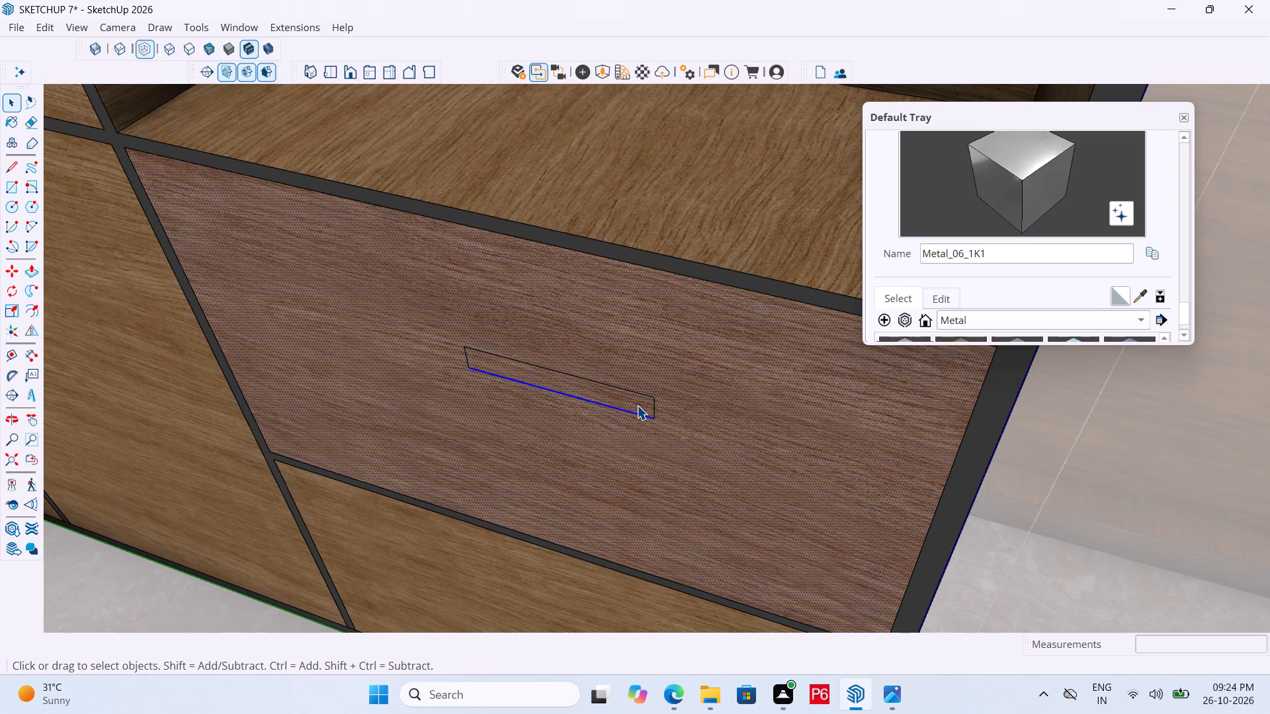
{"action": "double_click", "coordinate": [637, 405]}
{"action": "right_click", "coordinate": [637, 405]}
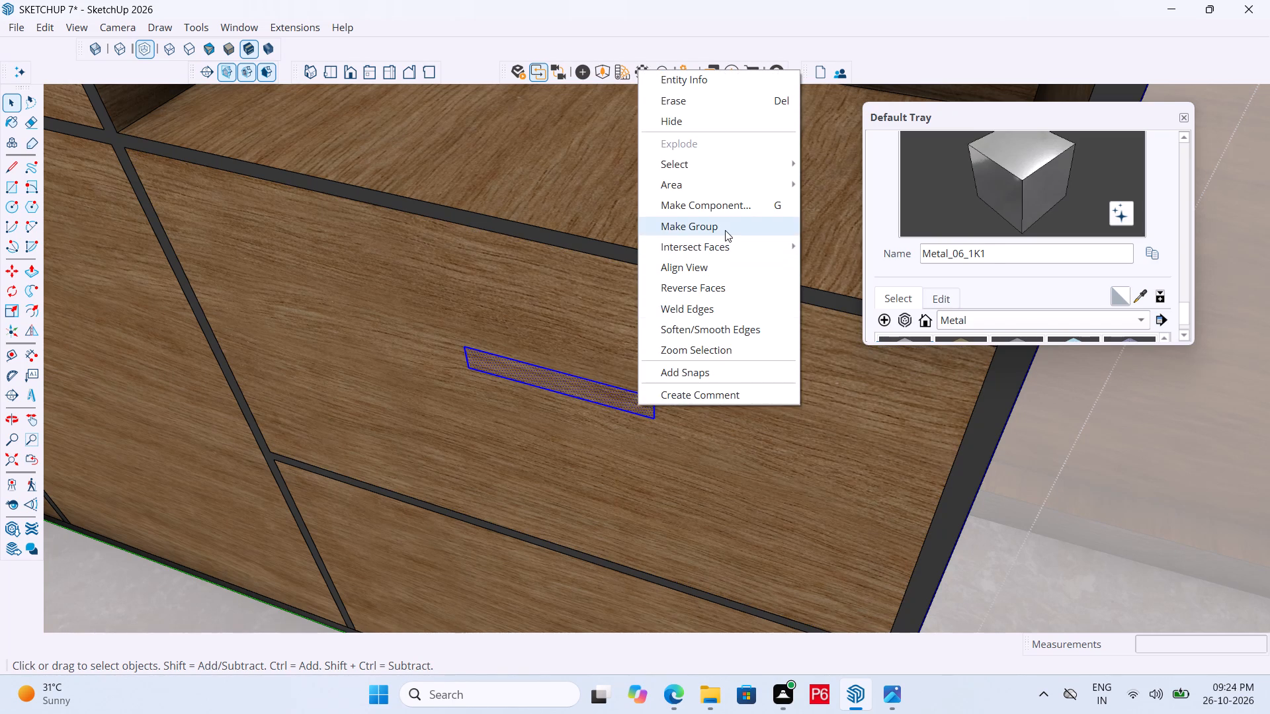
{"action": "left_click", "coordinate": [725, 230]}
Open the handle group and paint its face with the Metal_06_1K1 material.
{"action": "left_click", "coordinate": [643, 399]}
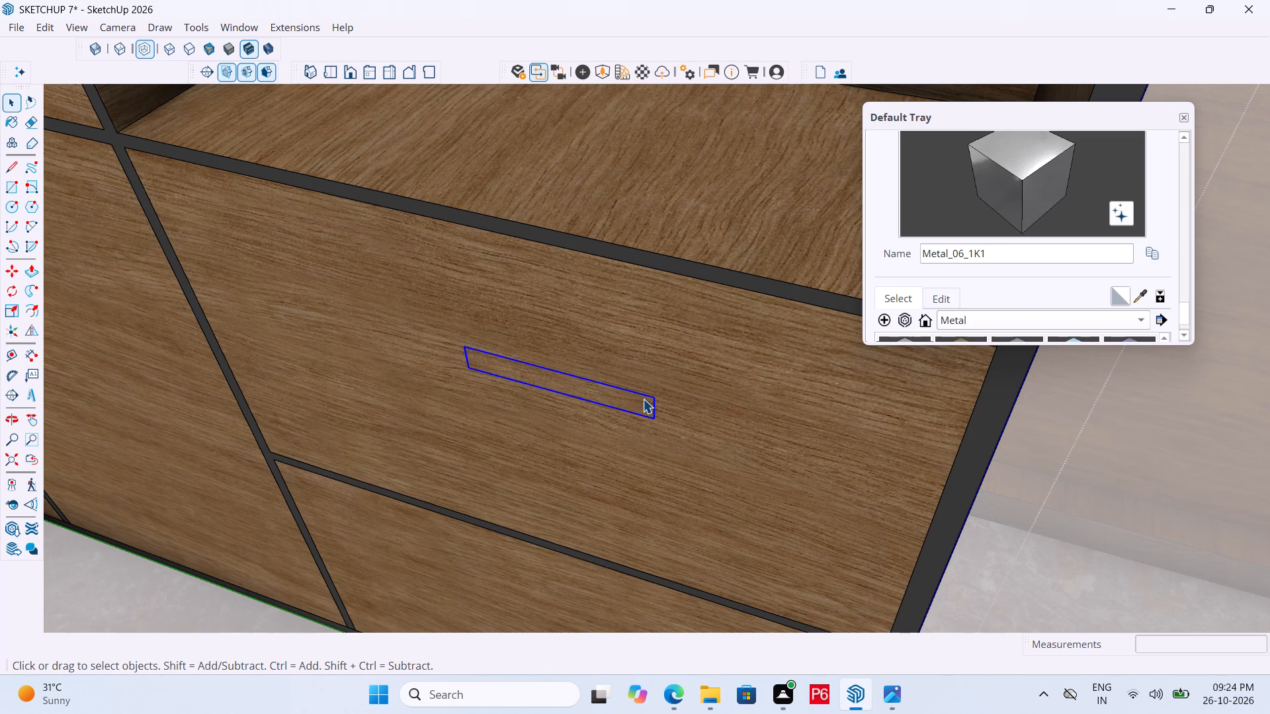
{"action": "double_click", "coordinate": [638, 403]}
{"action": "scroll", "coordinate": [941, 298], "scroll_direction": "down", "scroll_amount": 2}
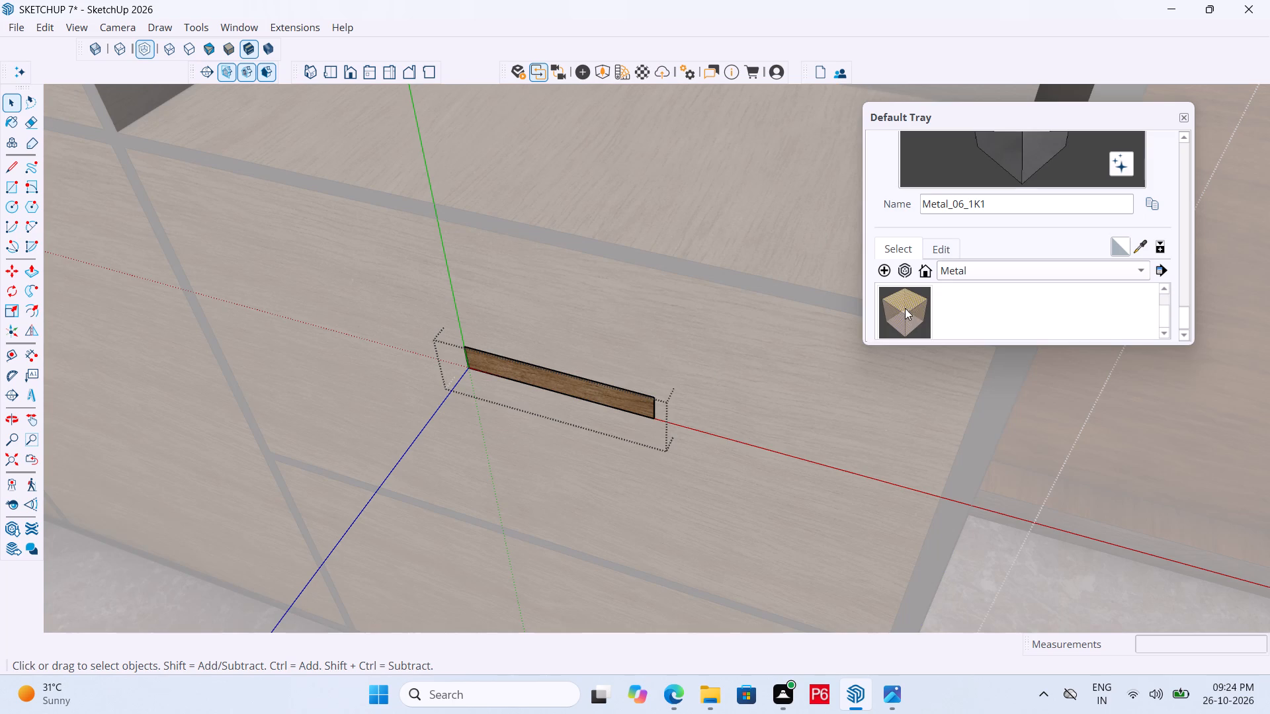
{"action": "scroll", "coordinate": [933, 297], "scroll_direction": "up", "scroll_amount": 2}
{"action": "left_click", "coordinate": [908, 303]}
{"action": "left_click", "coordinate": [605, 395]}
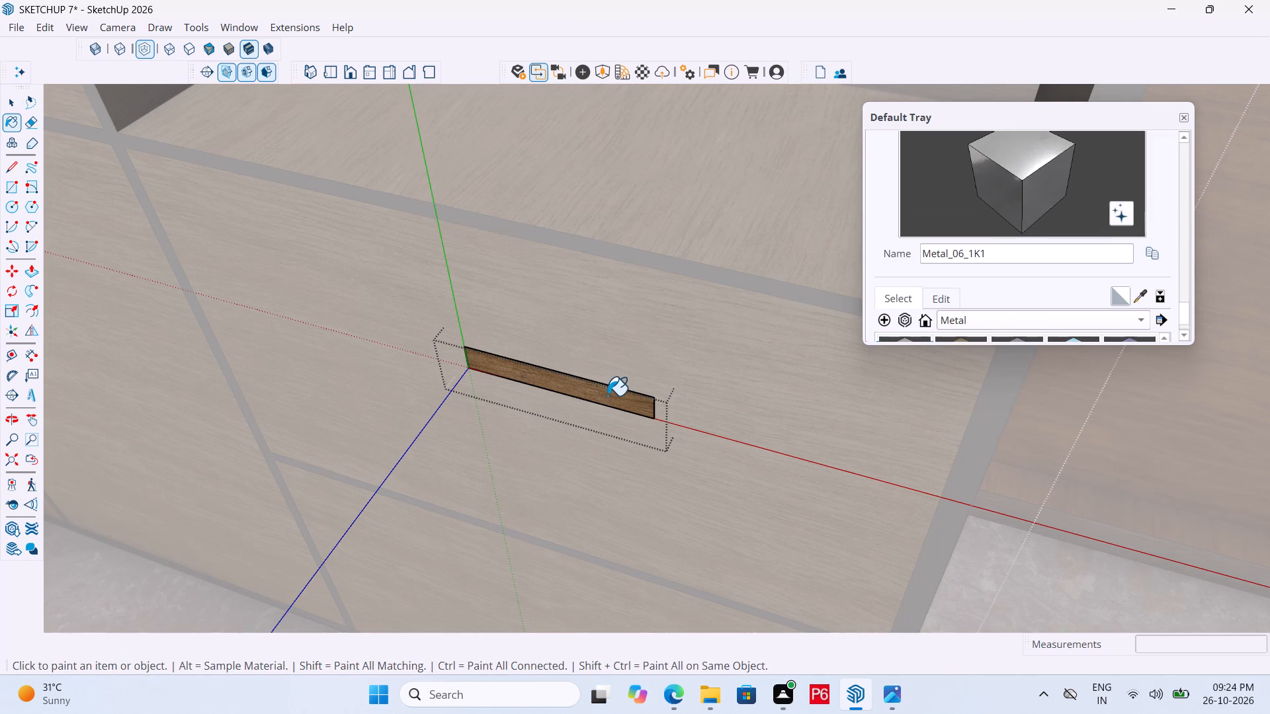
Push/Pull the handle face outward by about 1/4" and leave the handle group.
{"action": "scroll", "coordinate": [643, 420], "scroll_direction": "up", "scroll_amount": 1}
{"action": "key", "text": "p"}
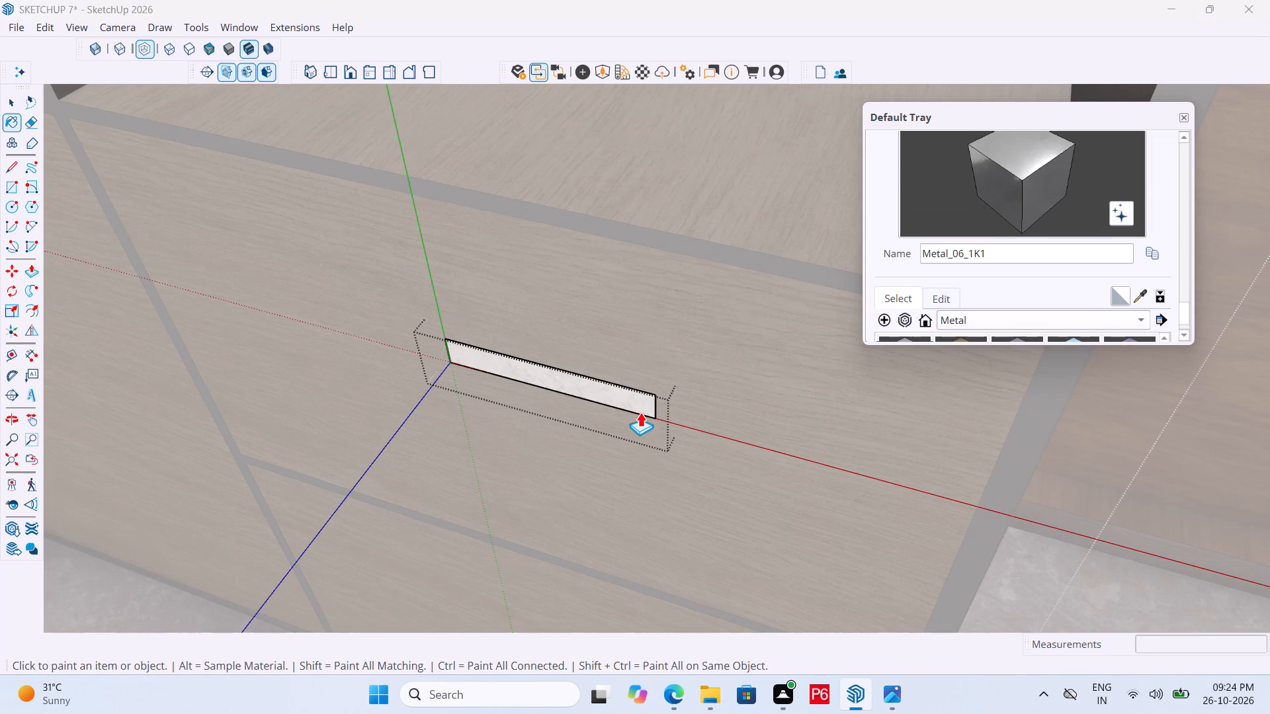
{"action": "left_click", "coordinate": [634, 401]}
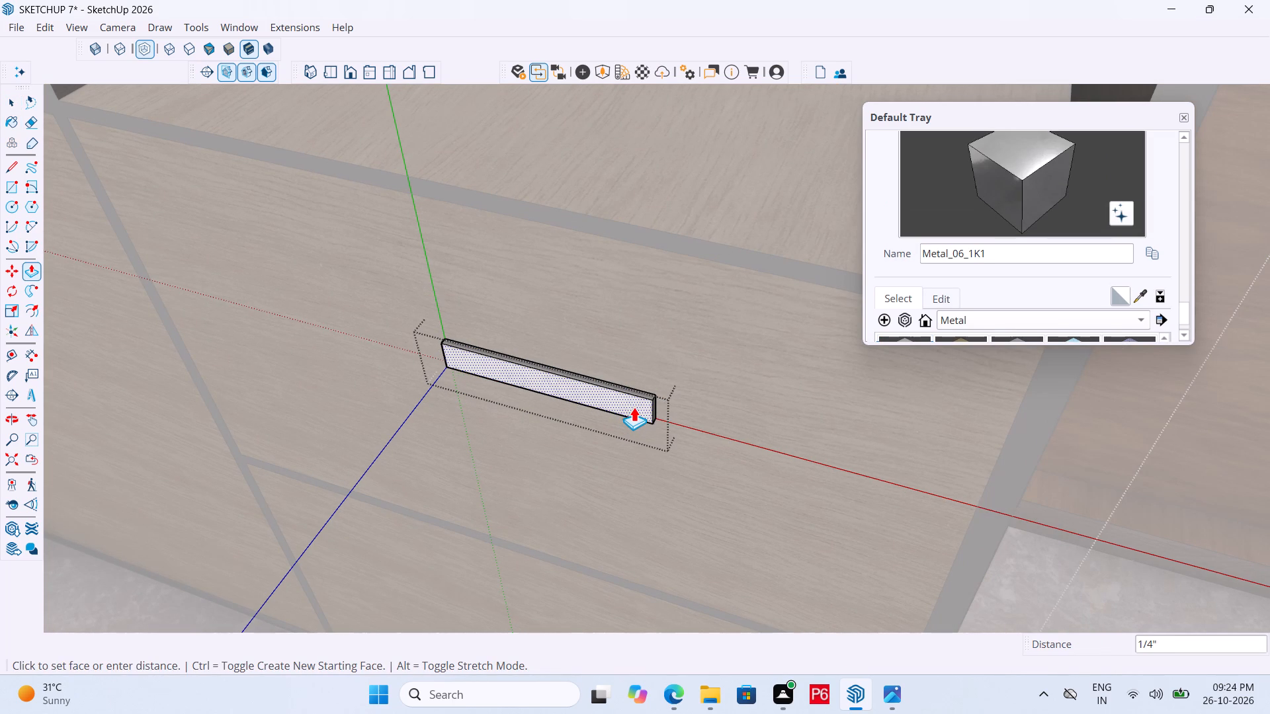
{"action": "left_click", "coordinate": [634, 407]}
{"action": "key", "text": "space"}
{"action": "left_click", "coordinate": [698, 384]}
Copy the metal handle about 1' 4 11/16" down onto the lower drawer front and save the model.
{"action": "left_click", "coordinate": [649, 398]}
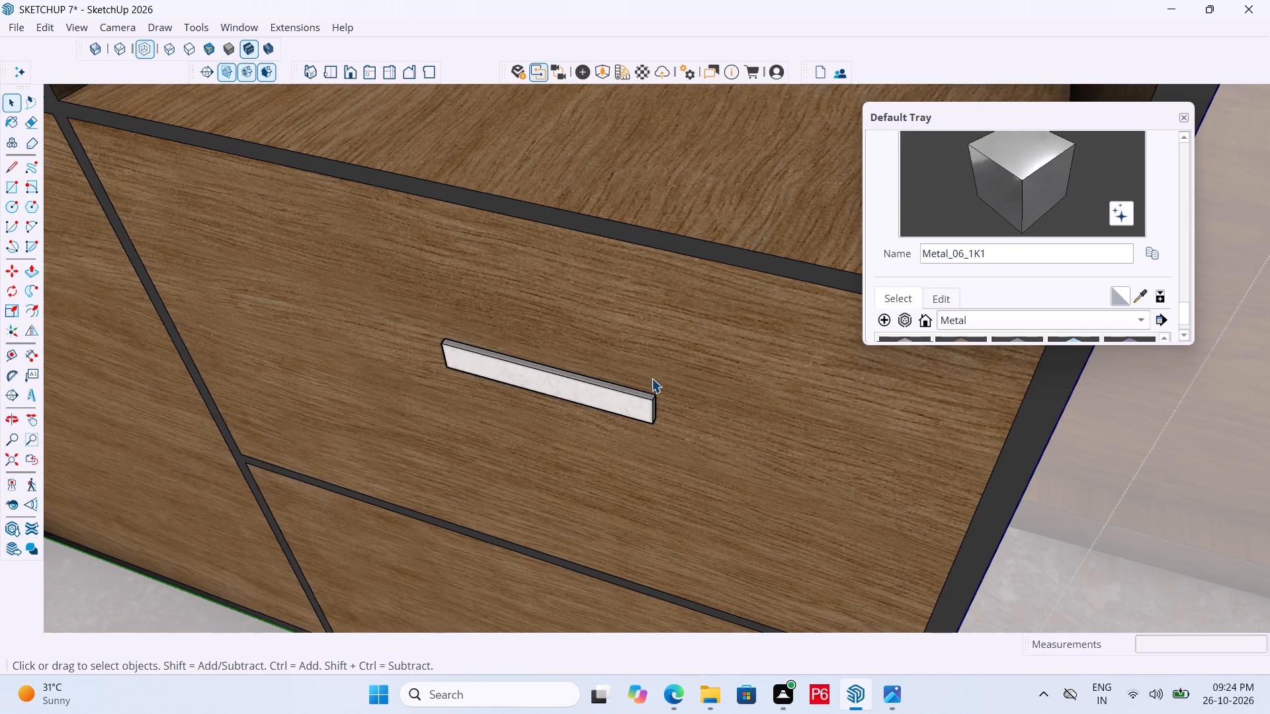
{"action": "scroll", "coordinate": [570, 272], "scroll_direction": "down", "scroll_amount": 5}
{"action": "middle_click_drag", "start_coordinate": [647, 366], "coordinate": [571, 333]}
{"action": "scroll", "coordinate": [571, 333], "scroll_direction": "up", "scroll_amount": 10}
{"action": "key", "text": "m"}
{"action": "left_click", "coordinate": [431, 164]}
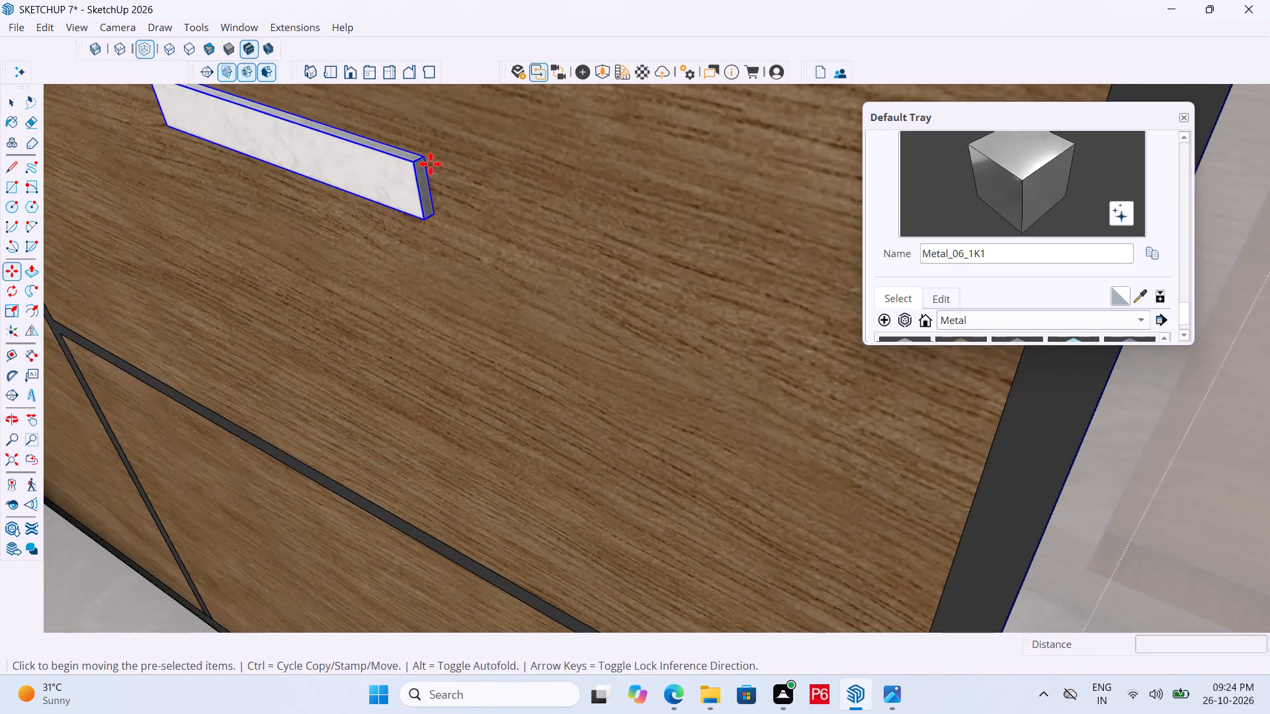
{"action": "scroll", "coordinate": [472, 238], "scroll_direction": "down", "scroll_amount": 11}
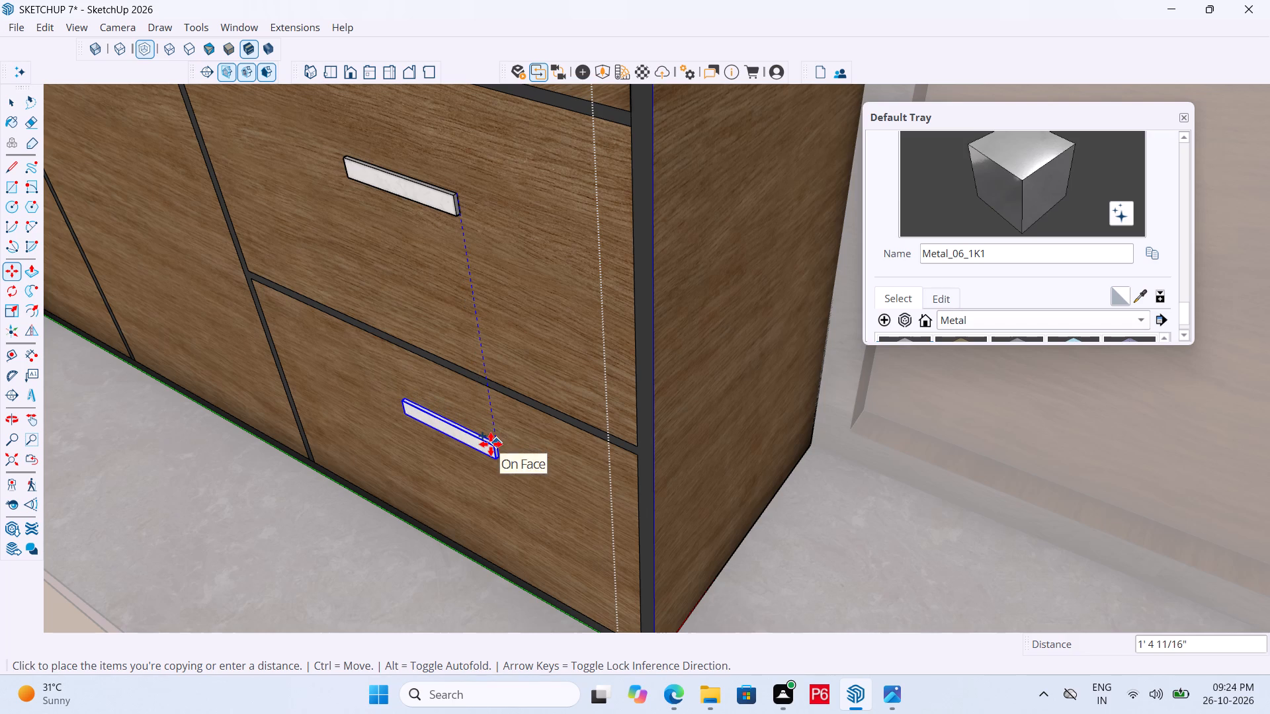
{"action": "left_click", "coordinate": [491, 444]}
{"action": "scroll", "coordinate": [614, 358], "scroll_direction": "down", "scroll_amount": 5}
{"action": "middle_click_drag", "start_coordinate": [597, 380], "coordinate": [779, 358]}
{"action": "key", "text": "ctrl+s"}
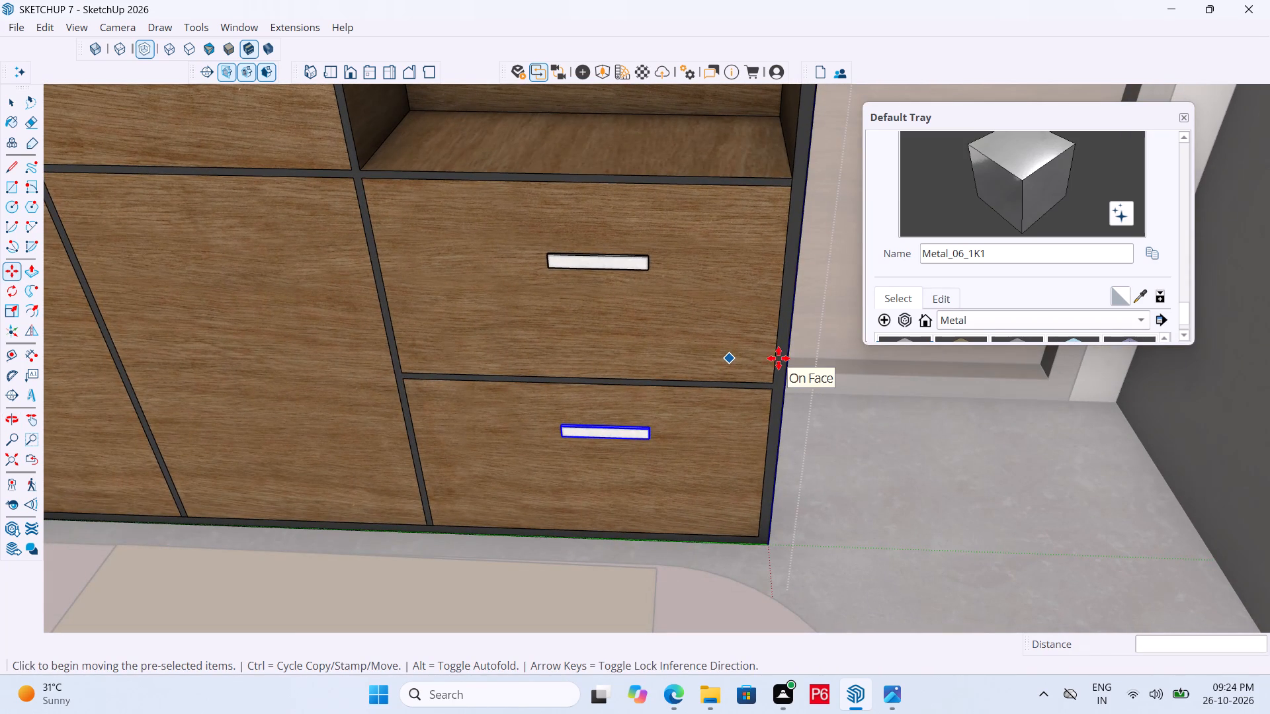
{"action": "key", "text": "ctrl+s"}
{"action": "key", "text": "ctrl+s"}
{"action": "key", "text": "ctrl+s"}
{"action": "key", "text": "ctrl+s"}
{"action": "key", "text": "ctrl+s"}
{"action": "key", "text": "ctrl+s"}
Leave the wardrobe group and review the whole wardrobe with its drawer handles within the bedroom.
{"action": "scroll", "coordinate": [689, 391], "scroll_direction": "down", "scroll_amount": 3}
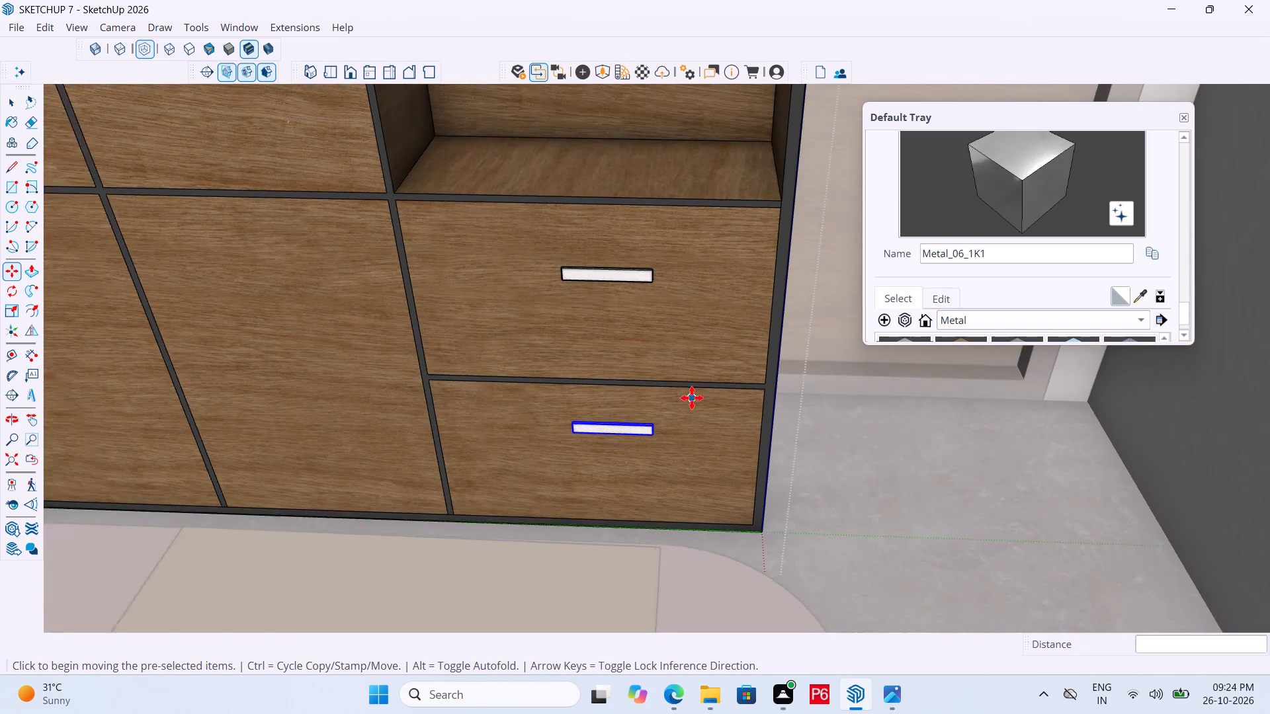
{"action": "scroll", "coordinate": [692, 398], "scroll_direction": "down", "scroll_amount": 8}
{"action": "middle_click_drag", "start_coordinate": [747, 417], "coordinate": [650, 444]}
{"action": "scroll", "coordinate": [710, 500], "scroll_direction": "down", "scroll_amount": 3}
{"action": "middle_click_drag", "start_coordinate": [659, 477], "coordinate": [630, 474]}
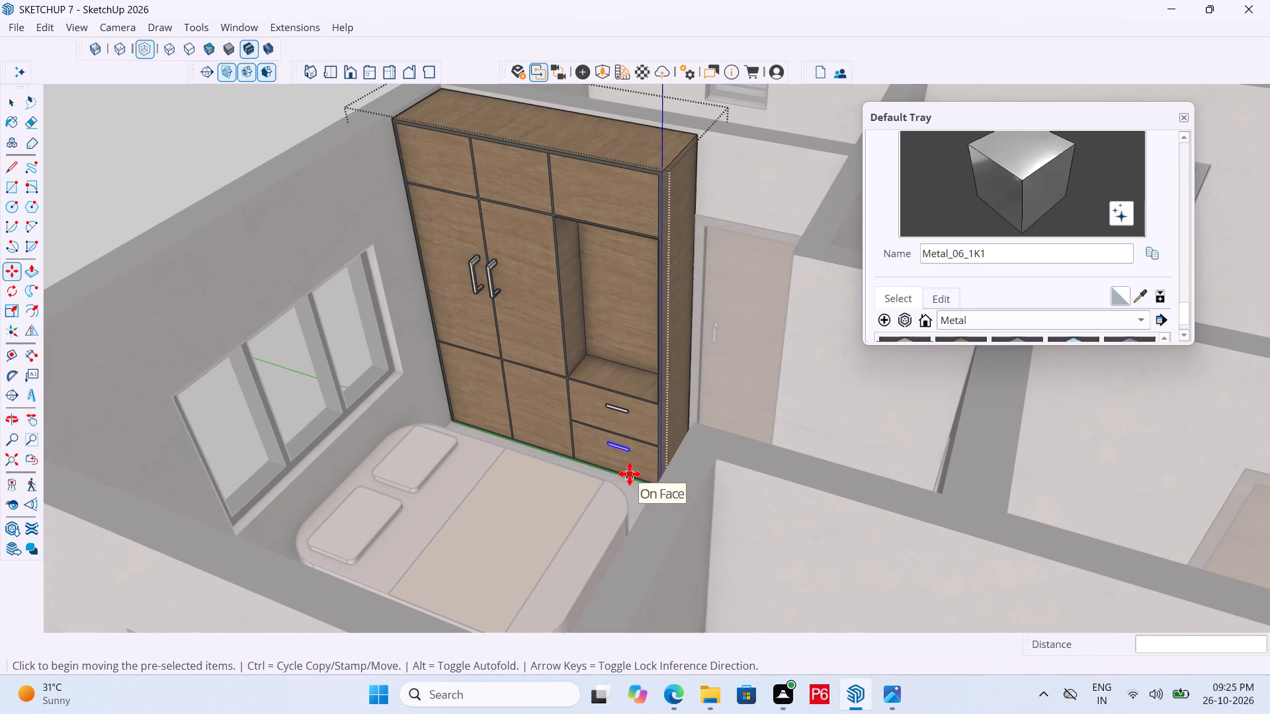
{"action": "middle_click_drag", "start_coordinate": [595, 469], "coordinate": [583, 469]}
{"action": "scroll", "coordinate": [595, 469], "scroll_direction": "down", "scroll_amount": 1}
{"action": "key", "text": "space"}
{"action": "left_click", "coordinate": [268, 162]}
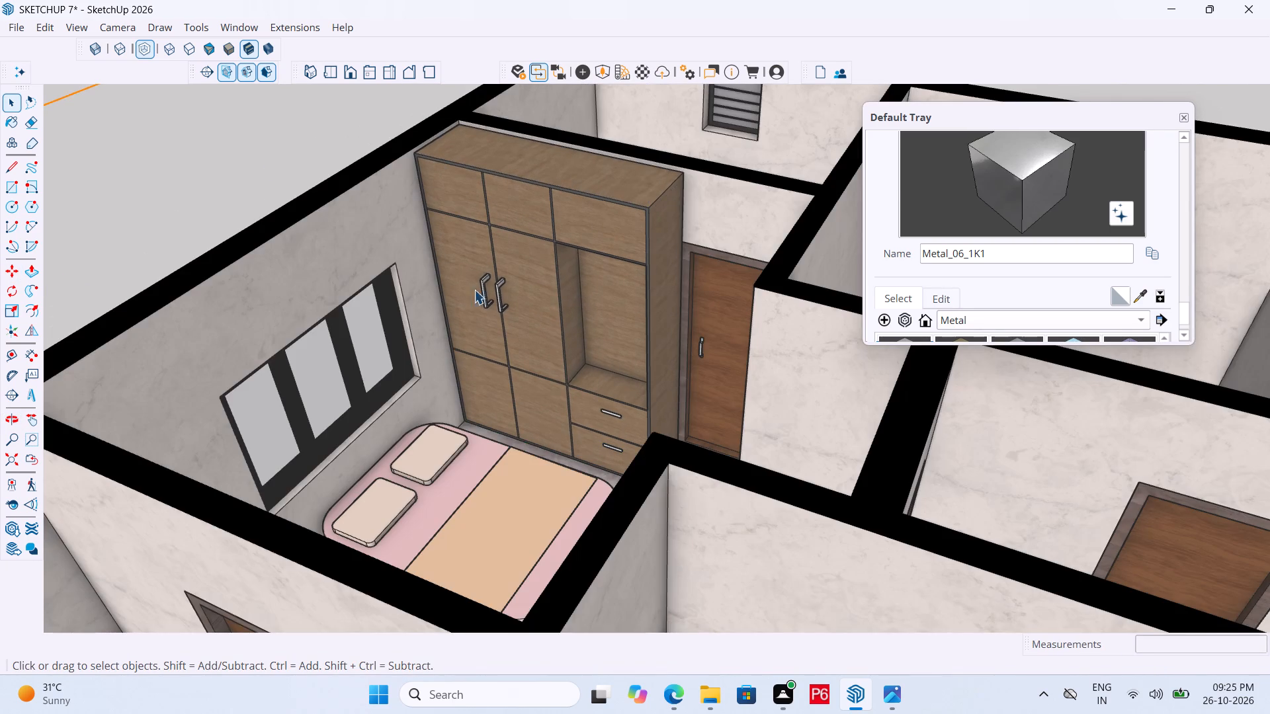
{"action": "middle_click_drag", "start_coordinate": [501, 303], "coordinate": [580, 350]}
{"action": "scroll", "coordinate": [585, 350], "scroll_direction": "up", "scroll_amount": 5}
{"action": "scroll", "coordinate": [345, 329], "scroll_direction": "down", "scroll_amount": 3}
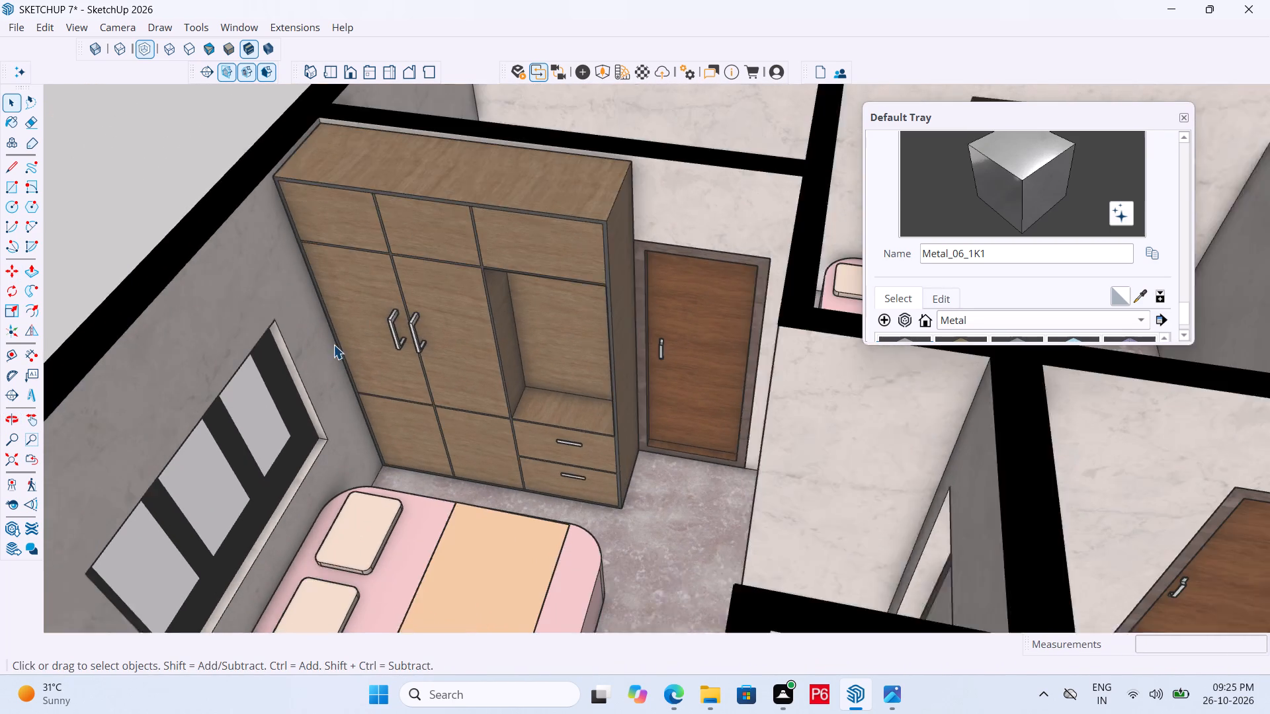
{"action": "scroll", "coordinate": [333, 344], "scroll_direction": "down", "scroll_amount": 2}
{"action": "middle_click_drag", "start_coordinate": [490, 365], "coordinate": [564, 340]}
{"action": "scroll", "coordinate": [564, 338], "scroll_direction": "up", "scroll_amount": 3}
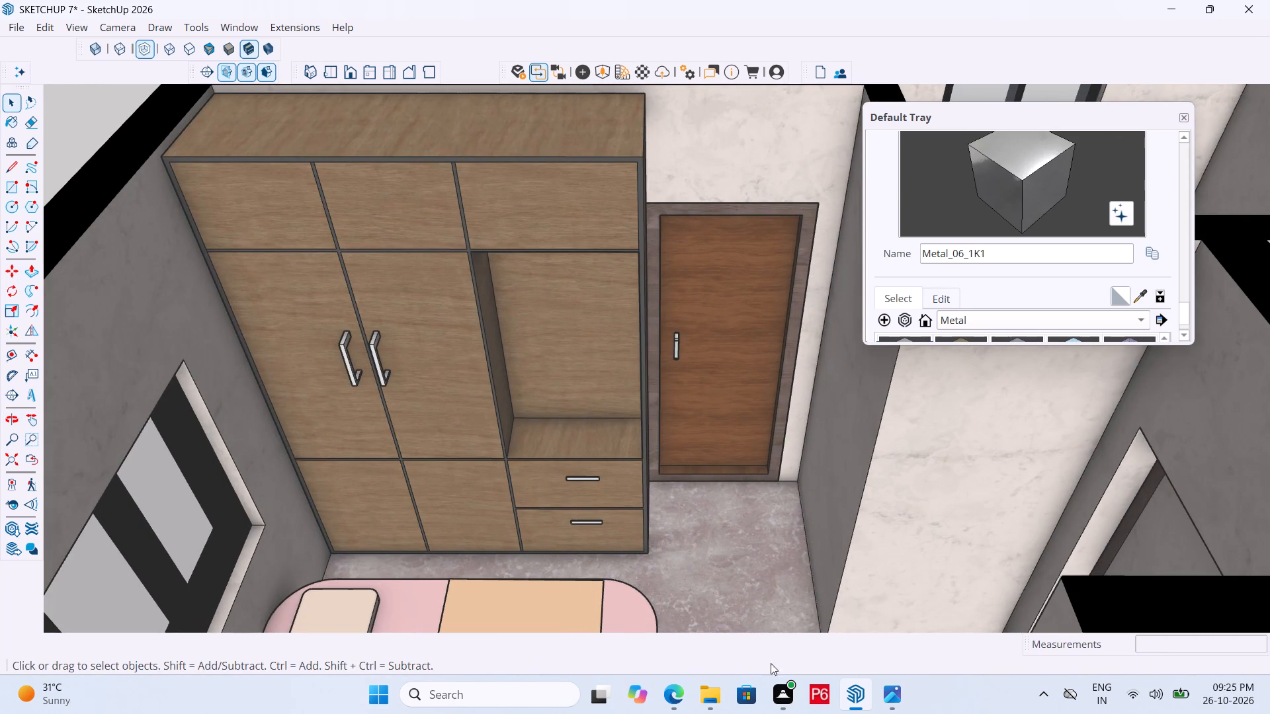
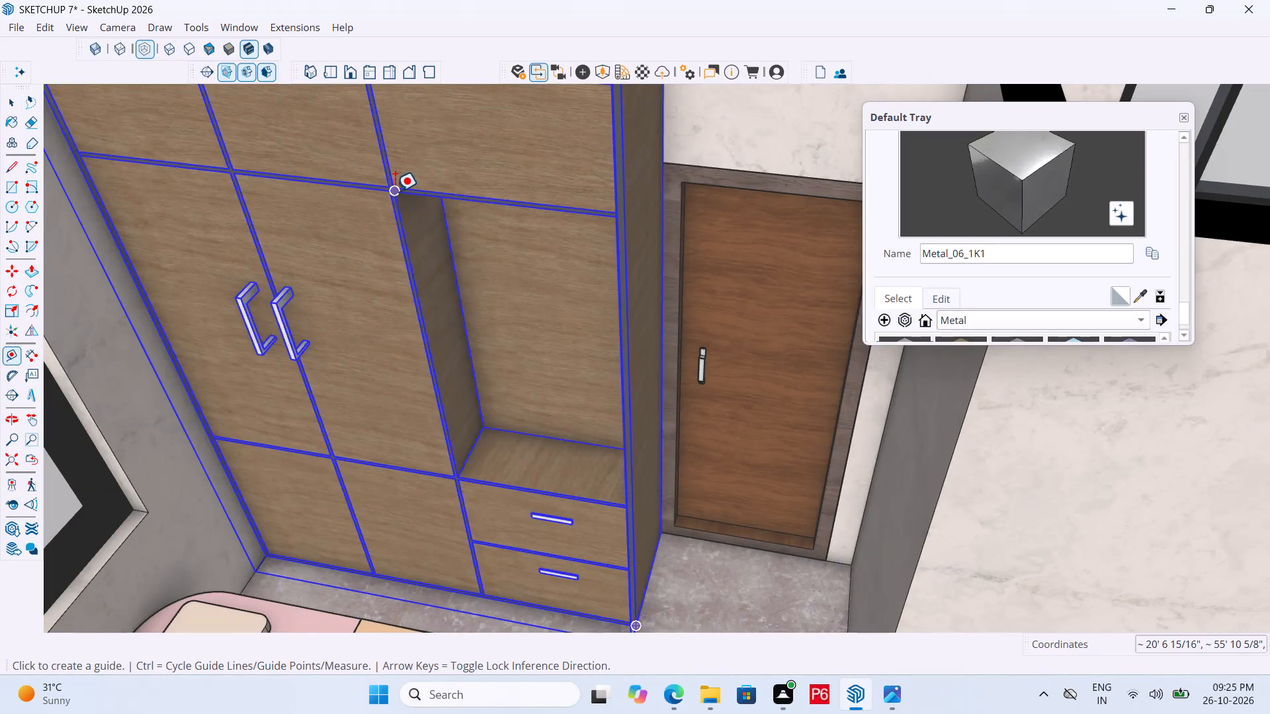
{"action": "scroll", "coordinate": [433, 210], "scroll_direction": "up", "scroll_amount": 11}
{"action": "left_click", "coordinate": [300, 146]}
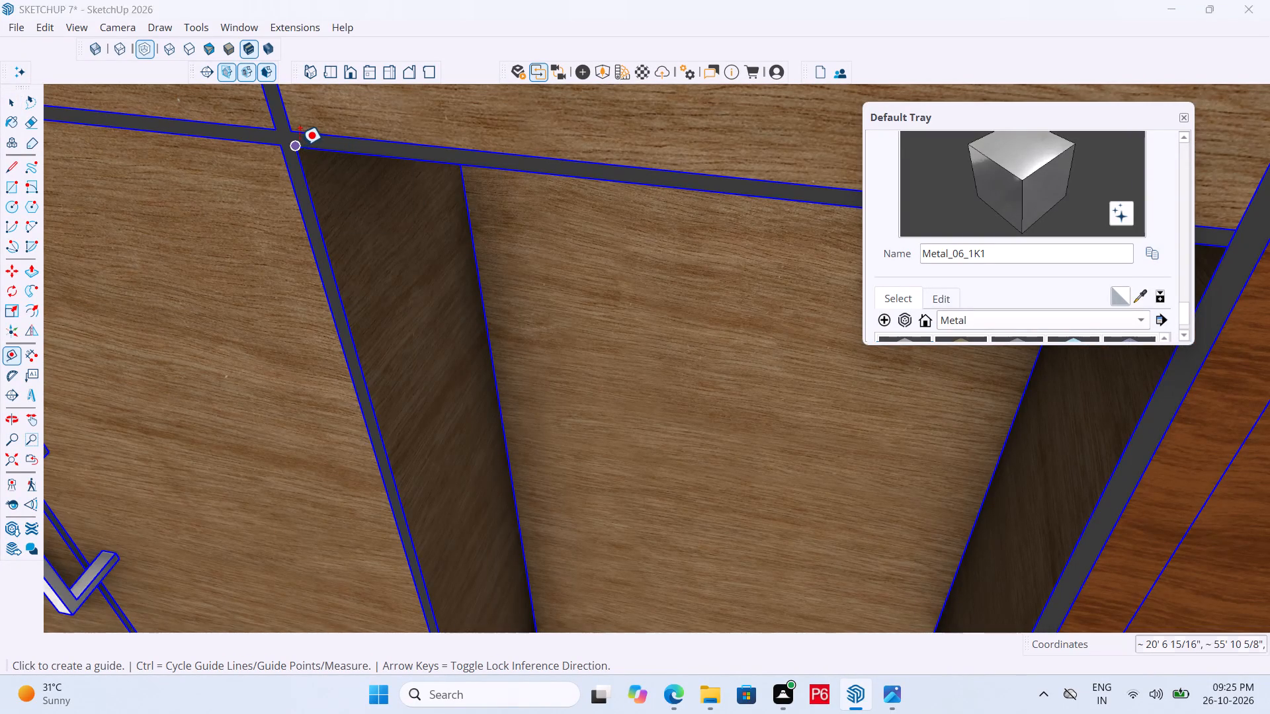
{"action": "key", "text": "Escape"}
Open the wardrobe group and draw a rectangle about 2' 1 5/16" by 3' 8 1/4" on the recess's back panel.
{"action": "key", "text": "r"}
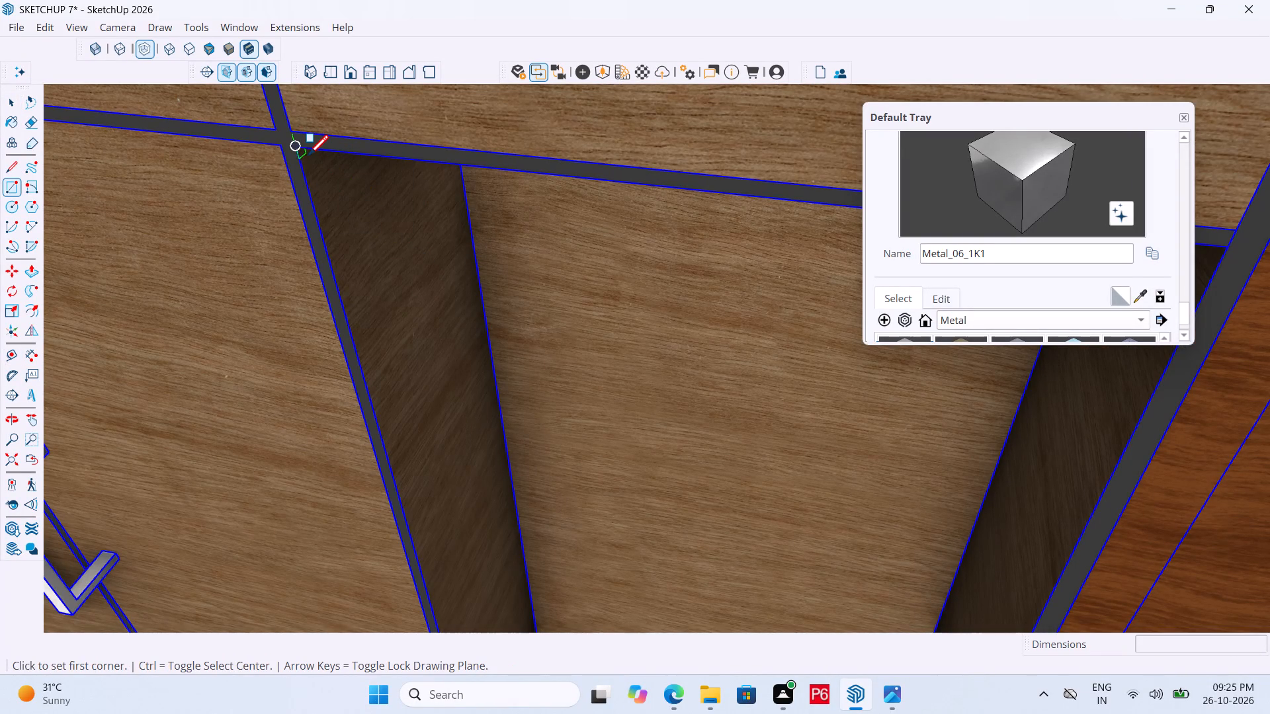
{"action": "scroll", "coordinate": [457, 192], "scroll_direction": "down", "scroll_amount": 6}
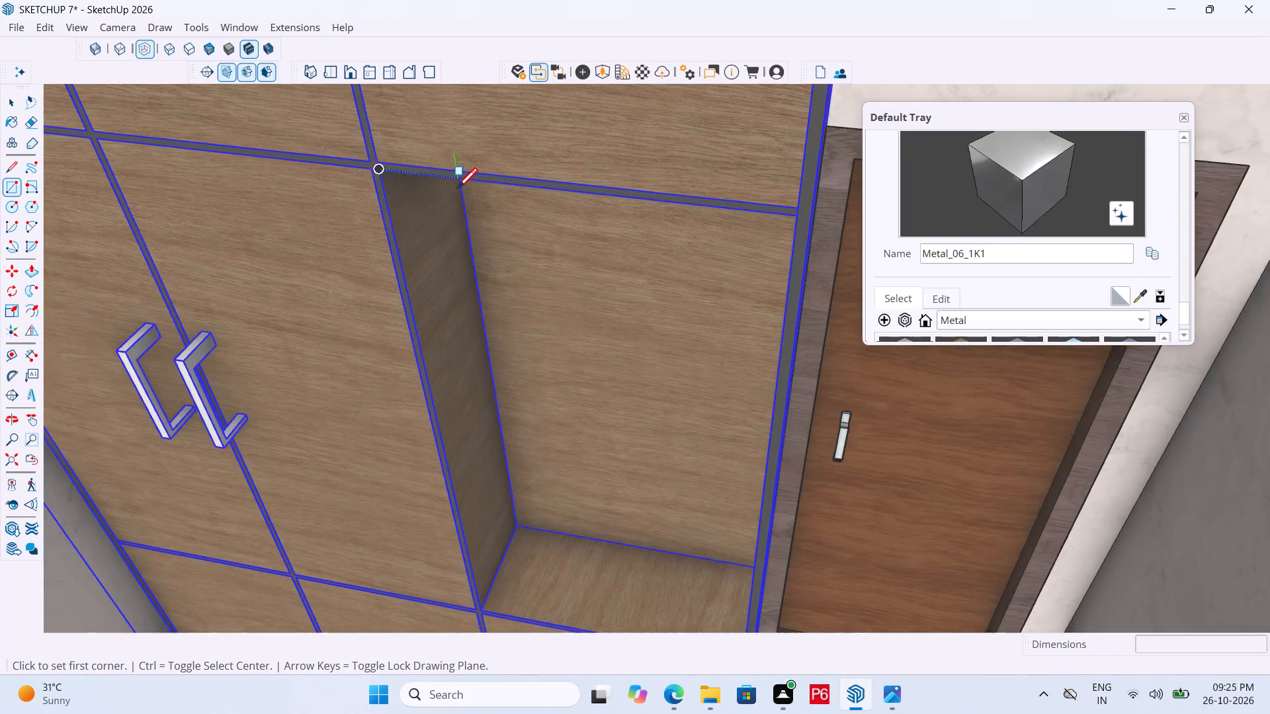
{"action": "scroll", "coordinate": [459, 198], "scroll_direction": "down", "scroll_amount": 6}
{"action": "middle_click_drag", "start_coordinate": [546, 312], "coordinate": [601, 272]}
{"action": "scroll", "coordinate": [574, 327], "scroll_direction": "down", "scroll_amount": 6}
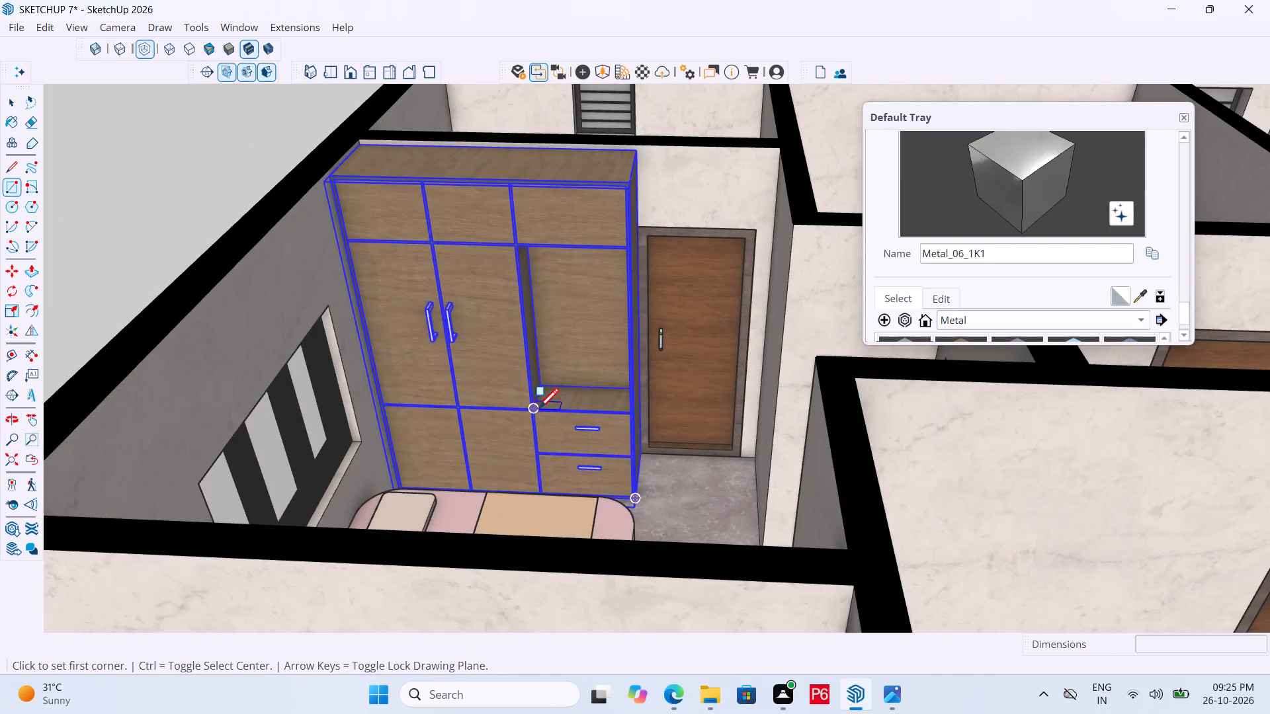
{"action": "middle_click_drag", "start_coordinate": [594, 252], "coordinate": [625, 201]}
{"action": "scroll", "coordinate": [625, 213], "scroll_direction": "up", "scroll_amount": 13}
{"action": "scroll", "coordinate": [571, 185], "scroll_direction": "down", "scroll_amount": 6}
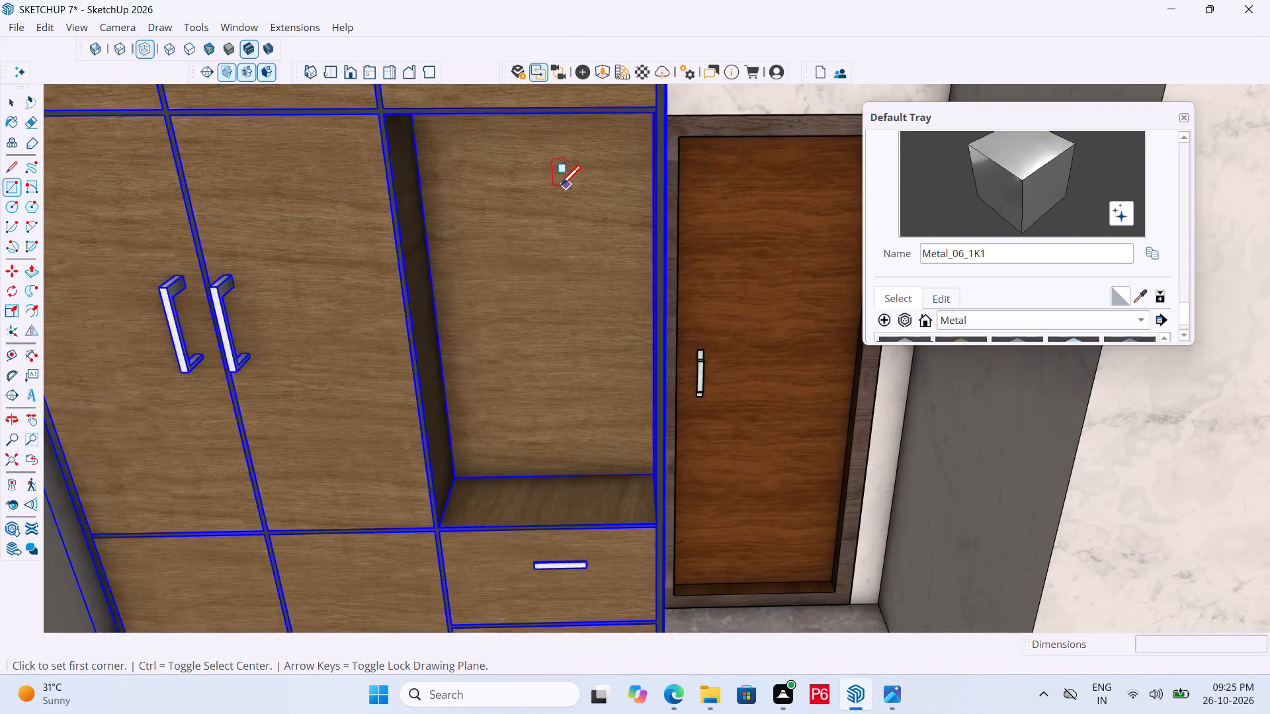
{"action": "middle_click_drag", "start_coordinate": [575, 335], "coordinate": [581, 348]}
{"action": "key", "text": "r"}
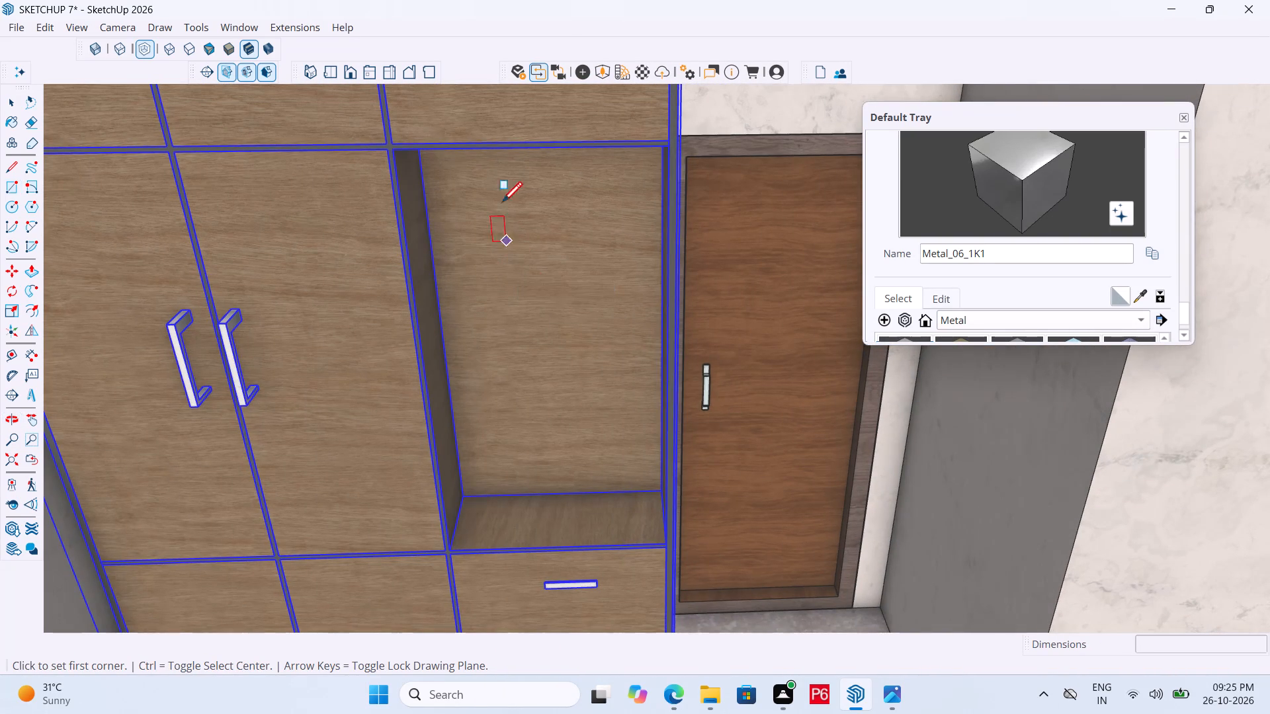
{"action": "key", "text": "space"}
{"action": "double_click", "coordinate": [475, 203]}
{"action": "left_click", "coordinate": [471, 195]}
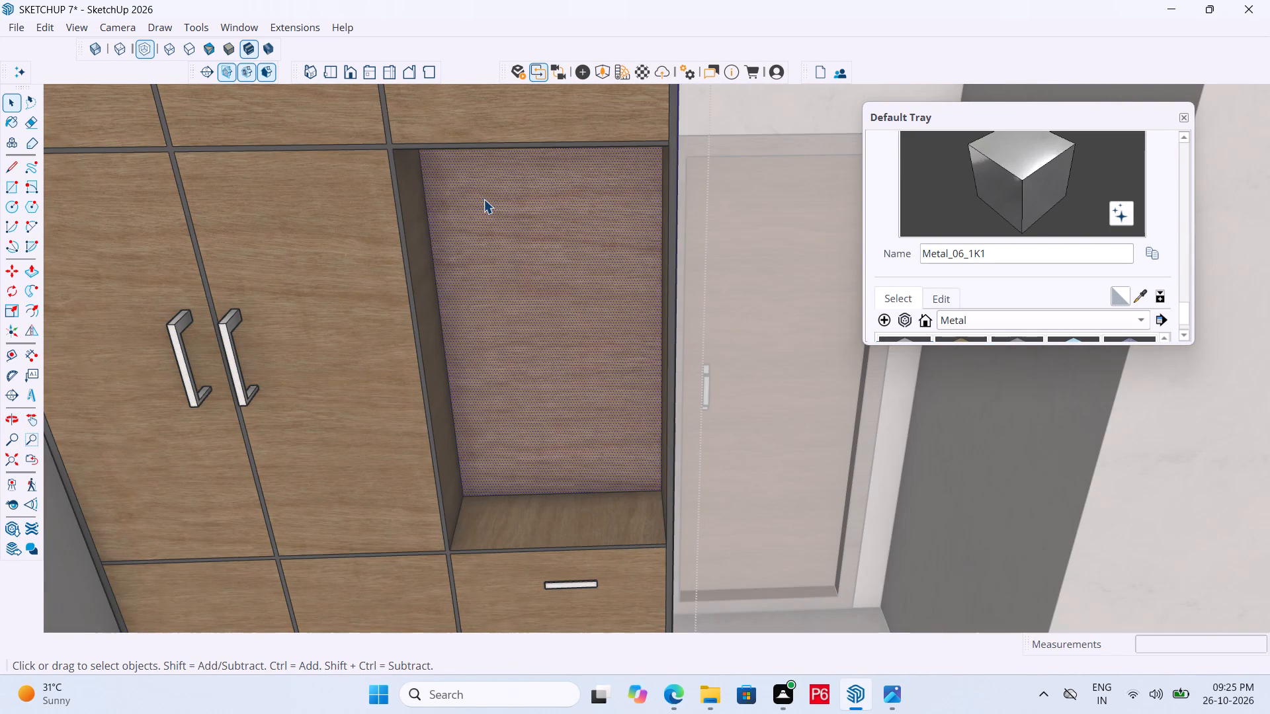
{"action": "key", "text": "r"}
{"action": "left_click_drag", "start_coordinate": [442, 184], "coordinate": [450, 185]}
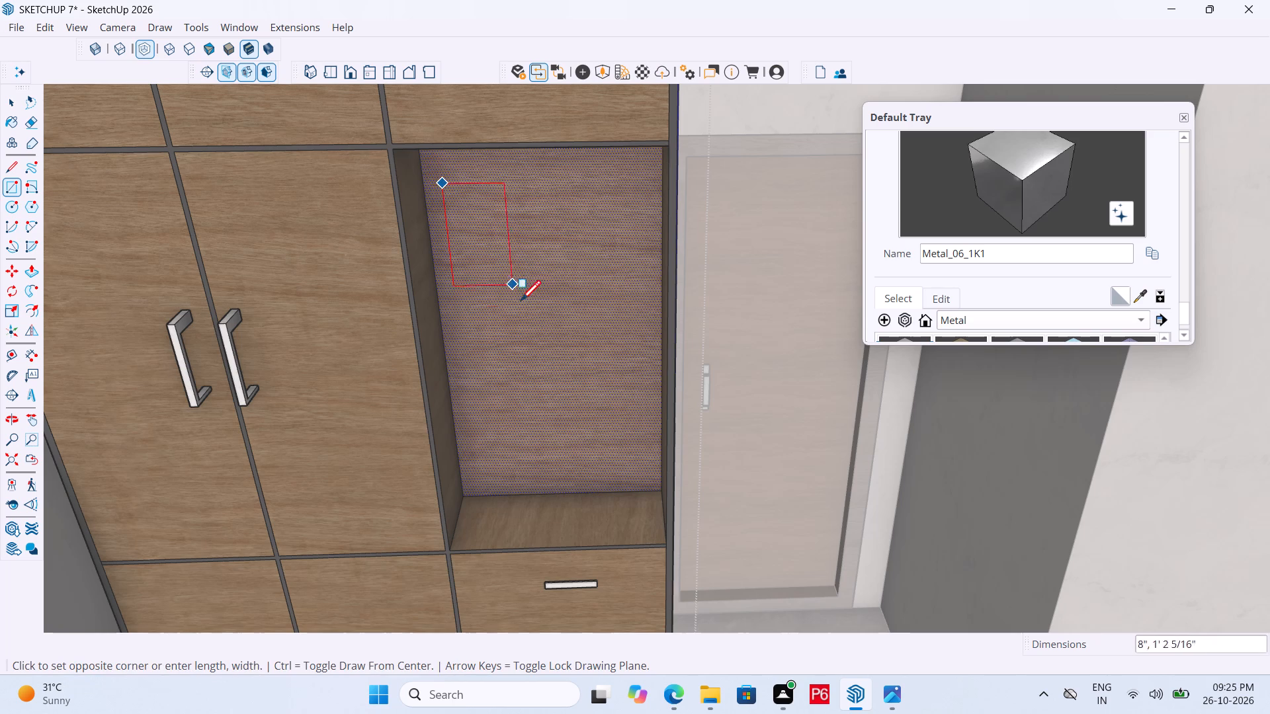
{"action": "left_click", "coordinate": [640, 462]}
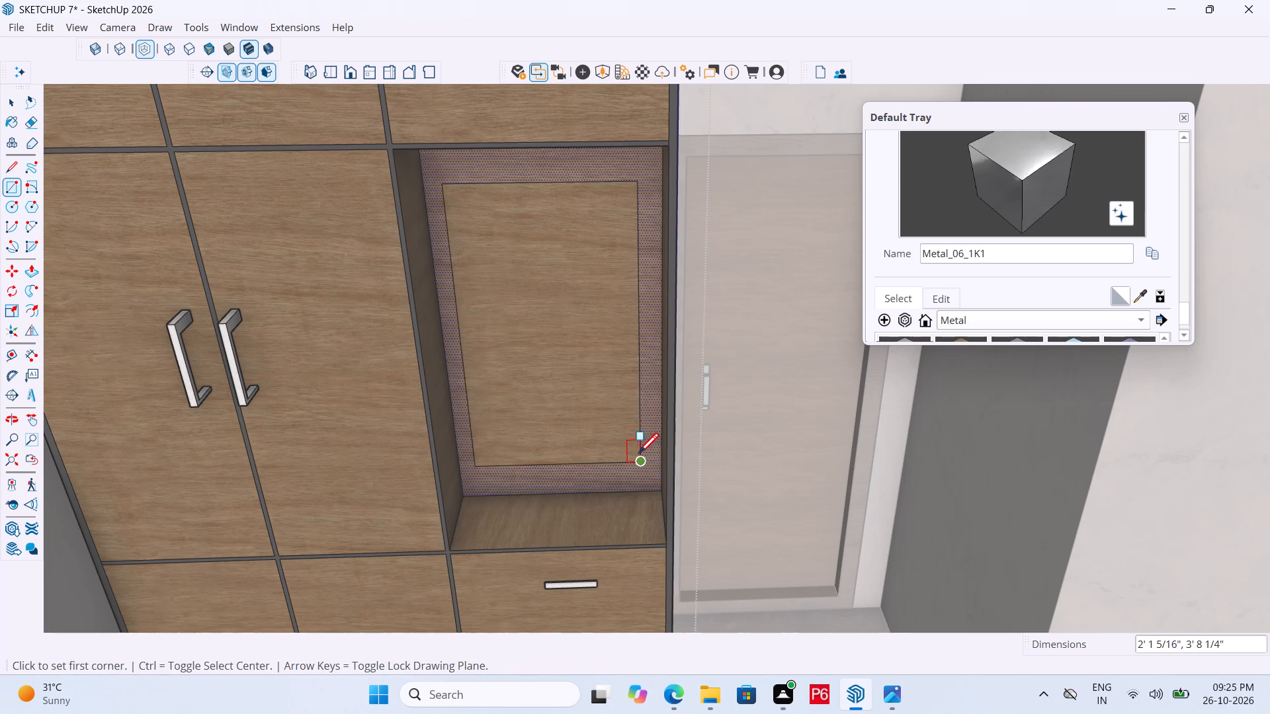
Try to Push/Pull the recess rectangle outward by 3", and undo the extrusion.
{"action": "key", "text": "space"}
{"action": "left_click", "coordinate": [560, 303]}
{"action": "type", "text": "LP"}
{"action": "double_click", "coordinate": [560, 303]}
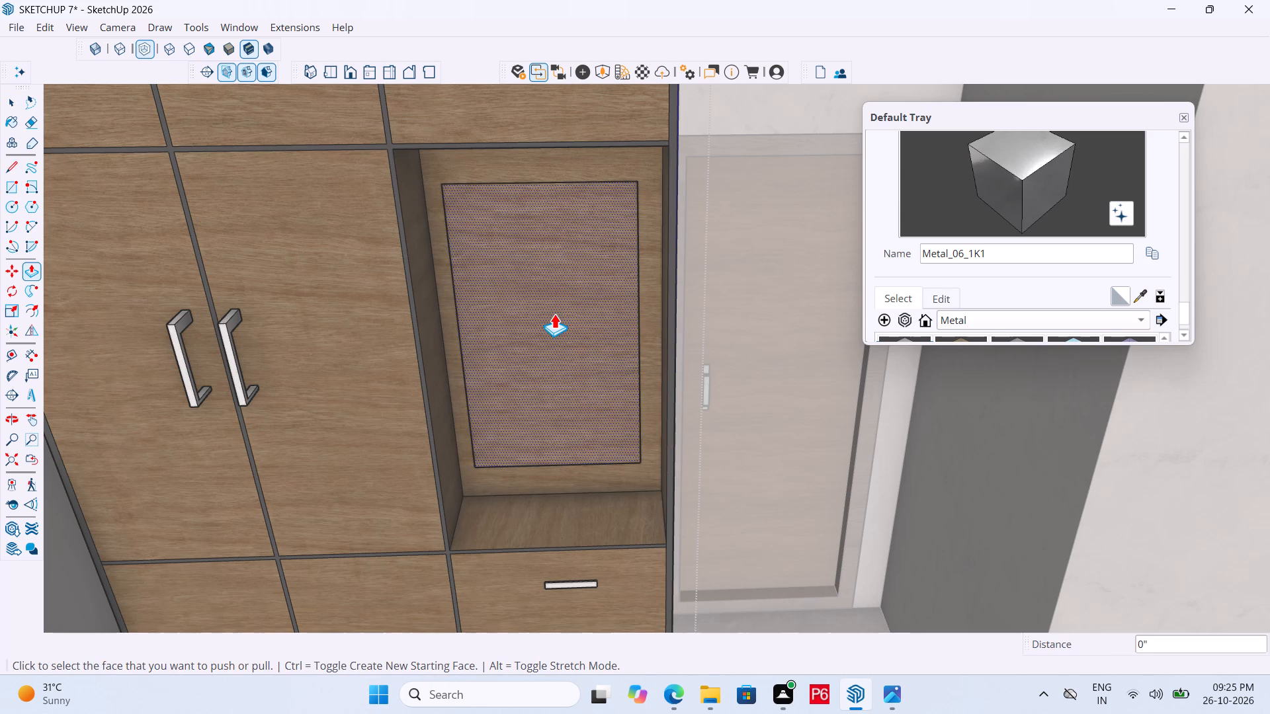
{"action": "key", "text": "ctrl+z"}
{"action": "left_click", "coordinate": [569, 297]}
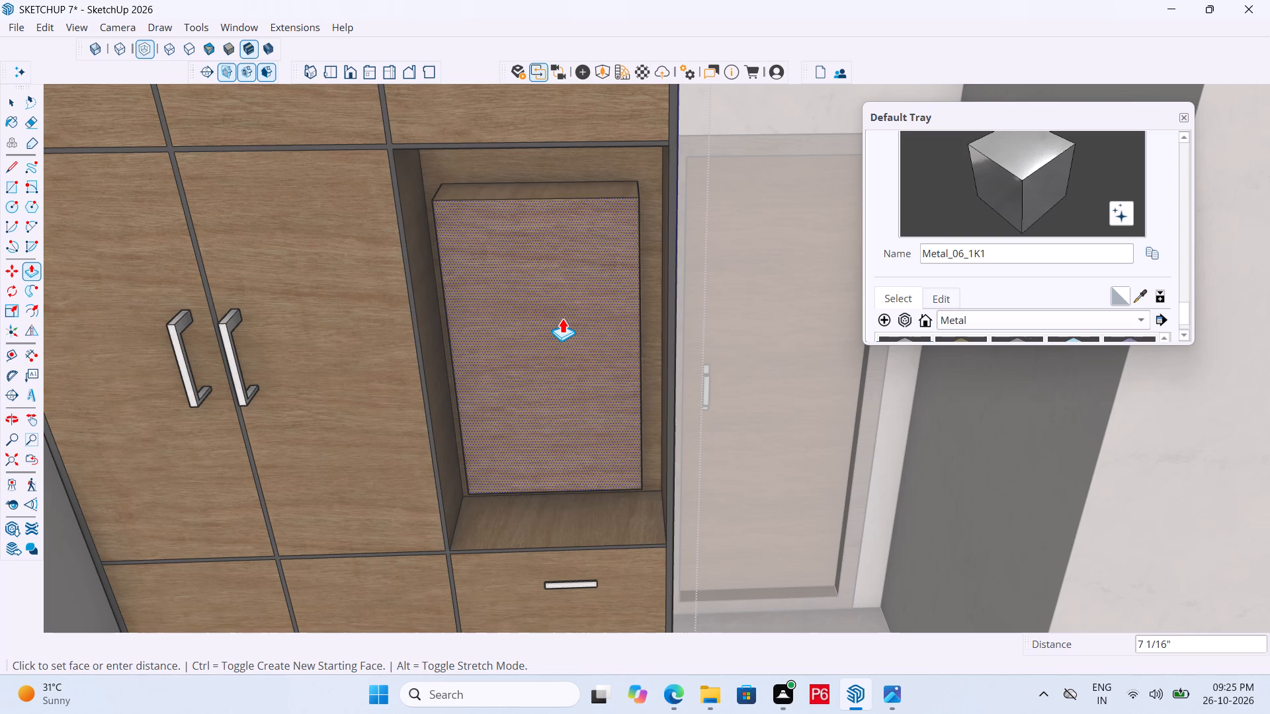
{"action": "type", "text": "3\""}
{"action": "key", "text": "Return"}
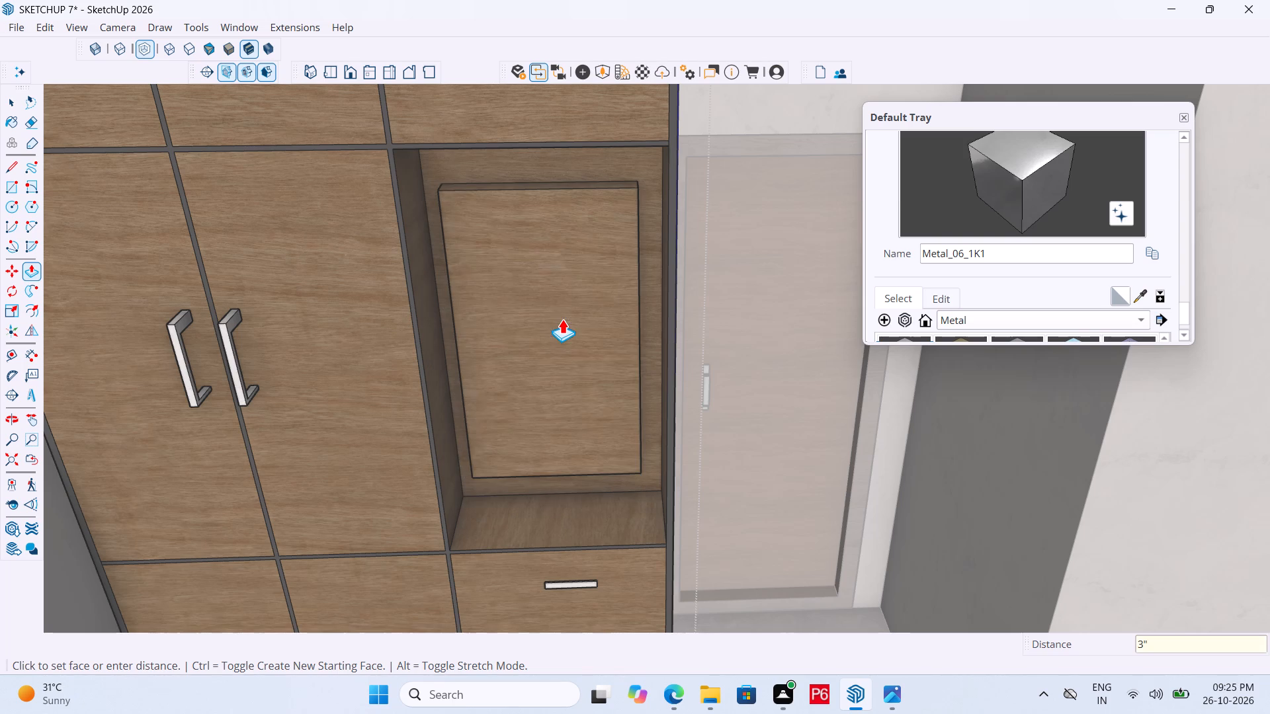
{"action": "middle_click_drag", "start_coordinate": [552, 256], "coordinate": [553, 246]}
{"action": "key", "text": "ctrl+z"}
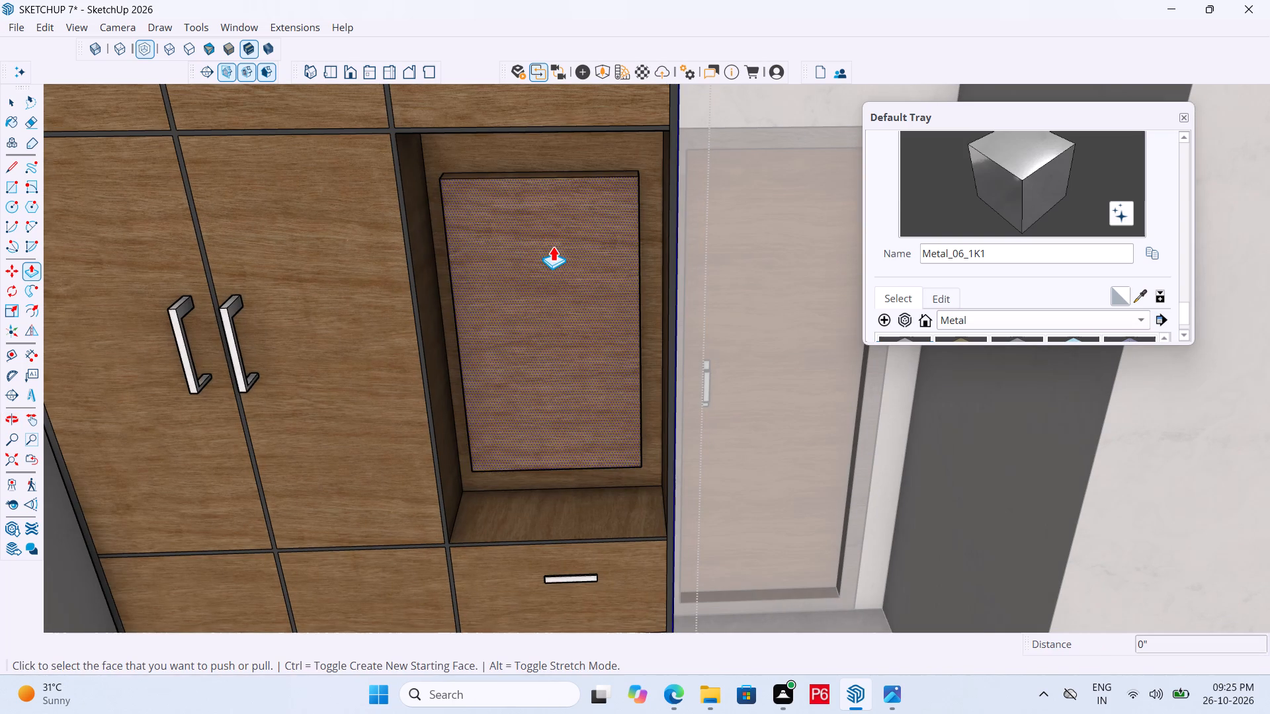
Push/Pull the rectangle on the recess's back panel outward by 0.6".
{"action": "left_click", "coordinate": [554, 244]}
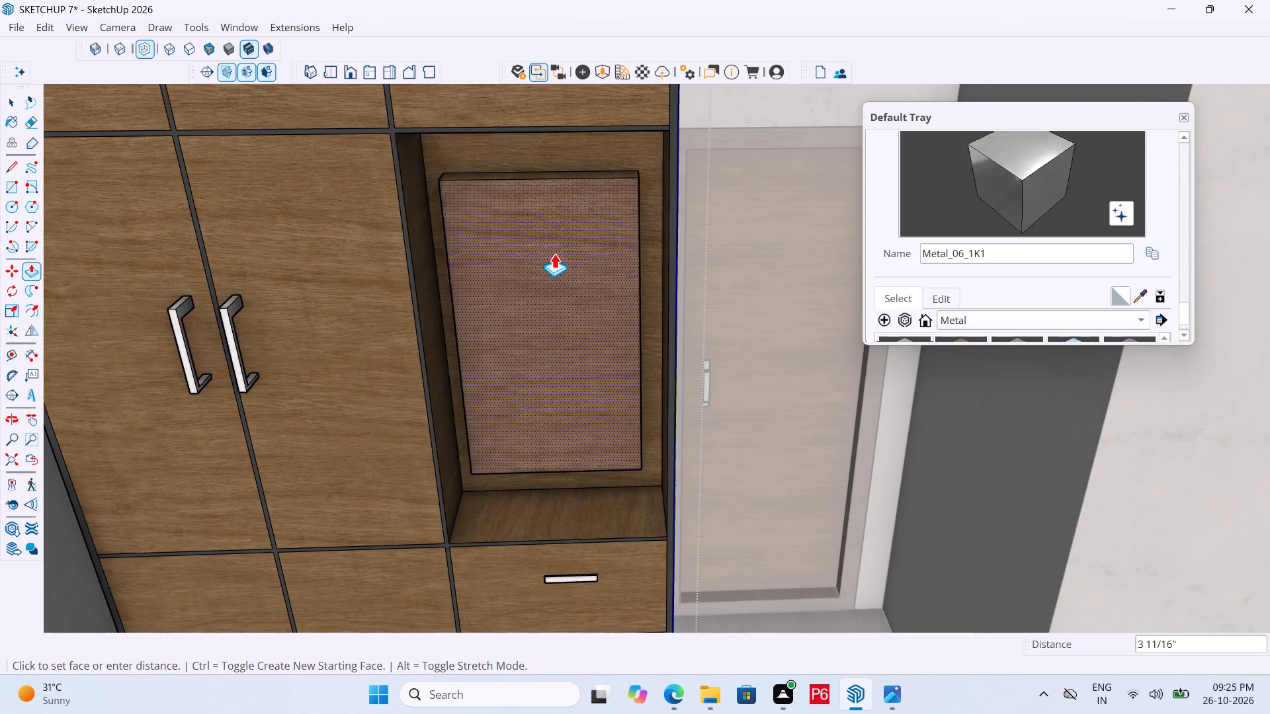
{"action": "type", "text": "0.6"}
{"action": "key", "text": "shift+quotedbl"}
{"action": "key", "text": "Return"}
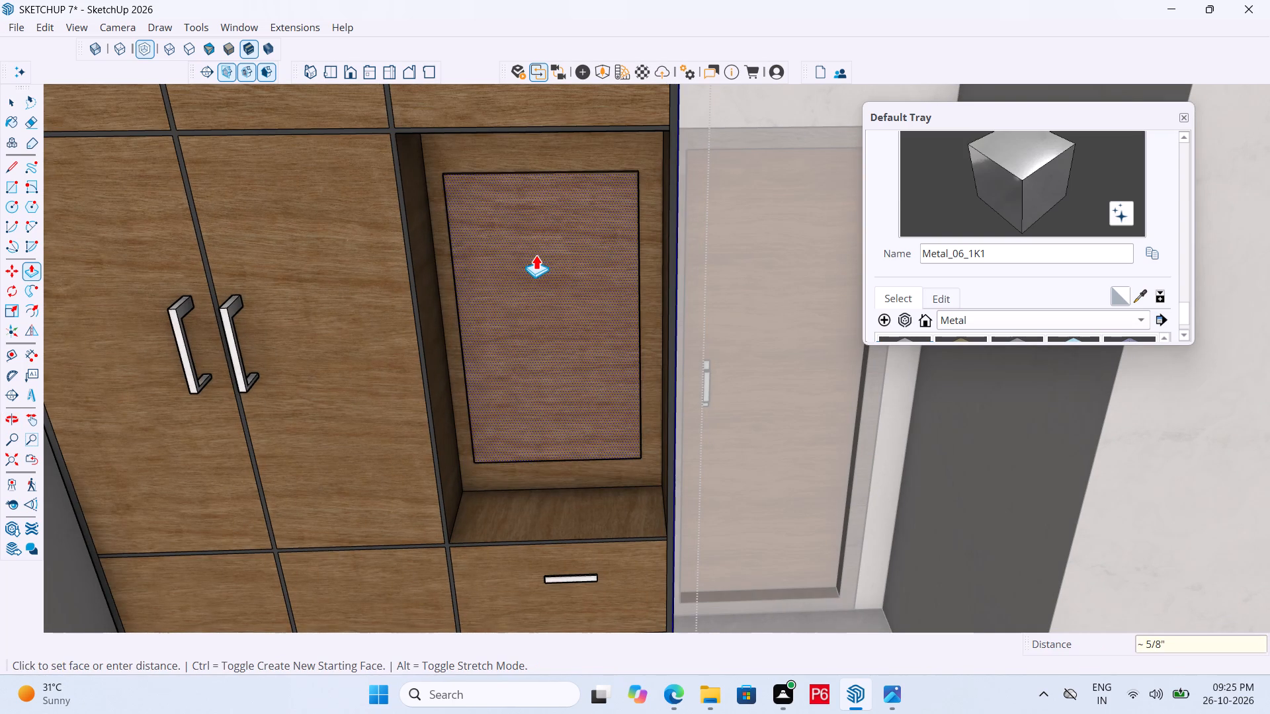
Offset the raised panel's front face inward by about 1 13/16" to form a frame border.
{"action": "middle_click_drag", "start_coordinate": [530, 249], "coordinate": [470, 248]}
{"action": "scroll", "coordinate": [470, 248], "scroll_direction": "up", "scroll_amount": 3}
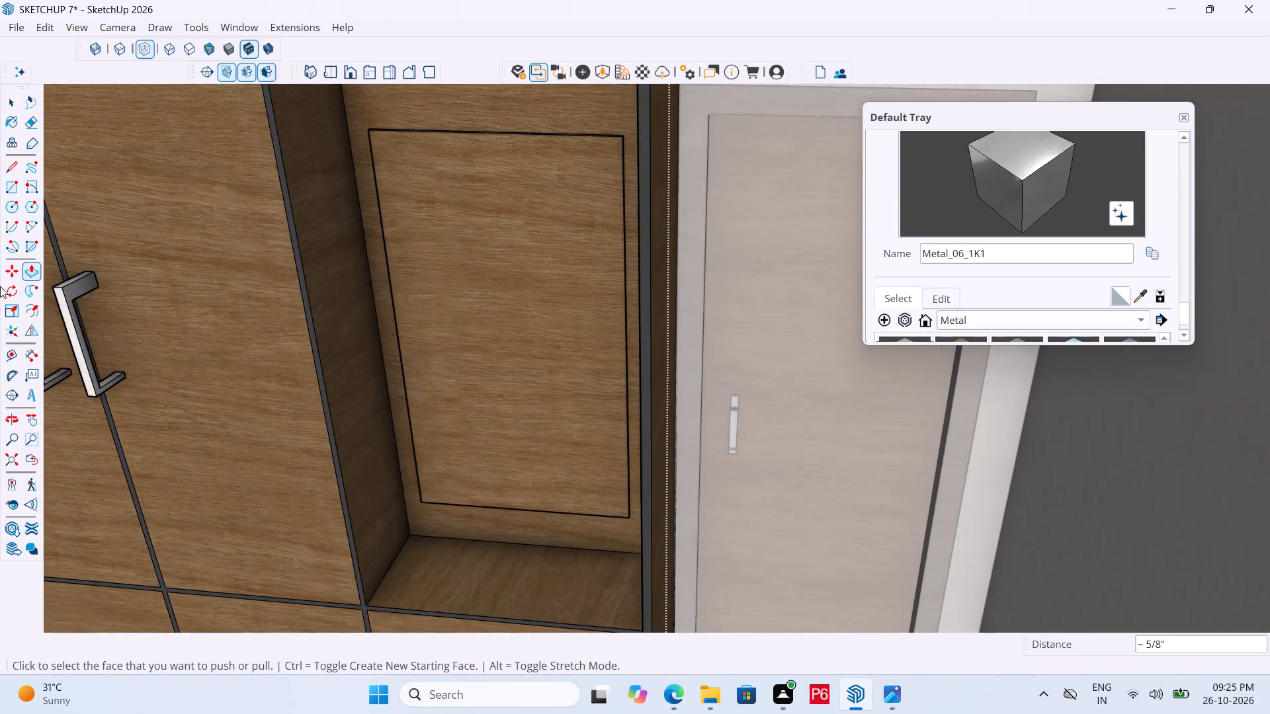
{"action": "left_click", "coordinate": [26, 310]}
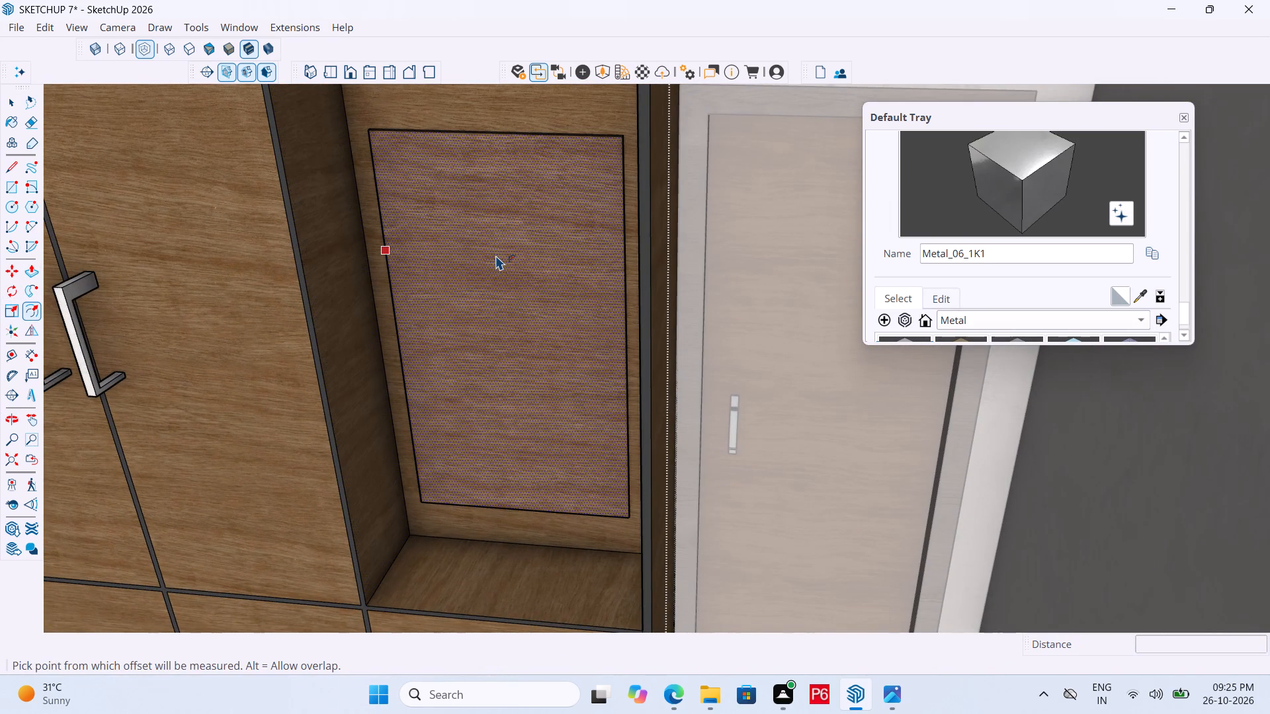
{"action": "left_click", "coordinate": [495, 255]}
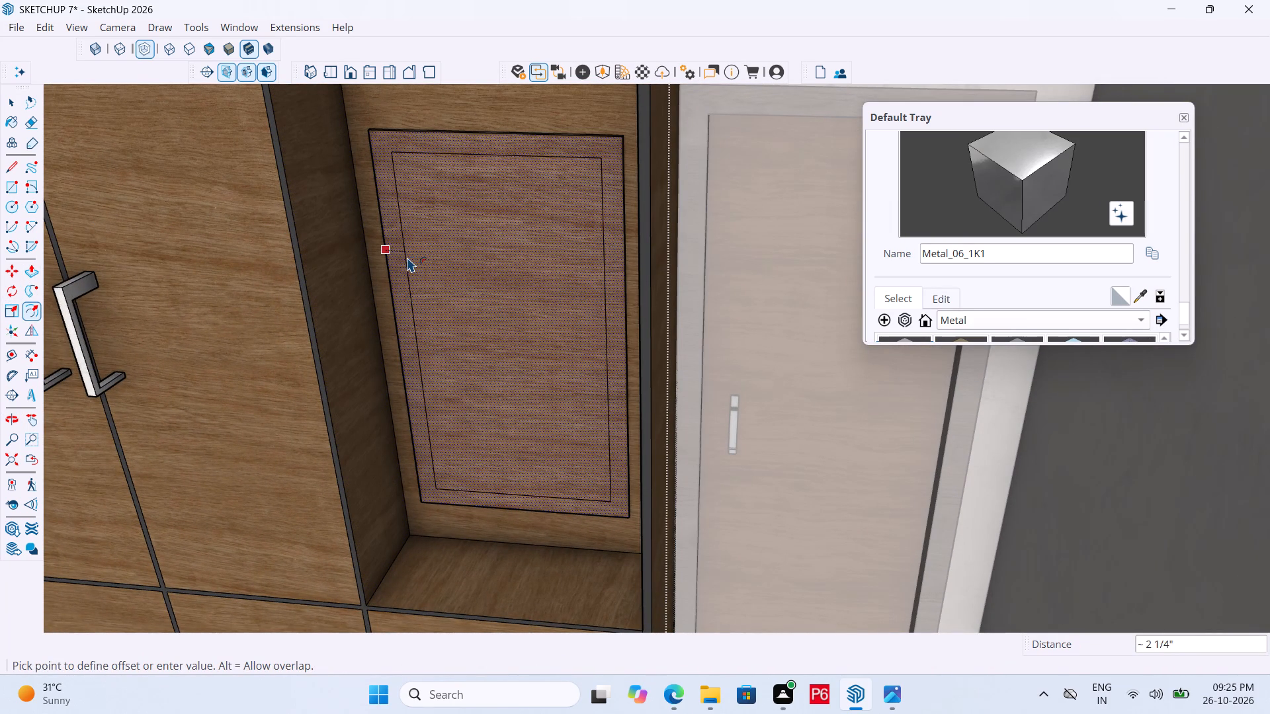
{"action": "left_click", "coordinate": [403, 257]}
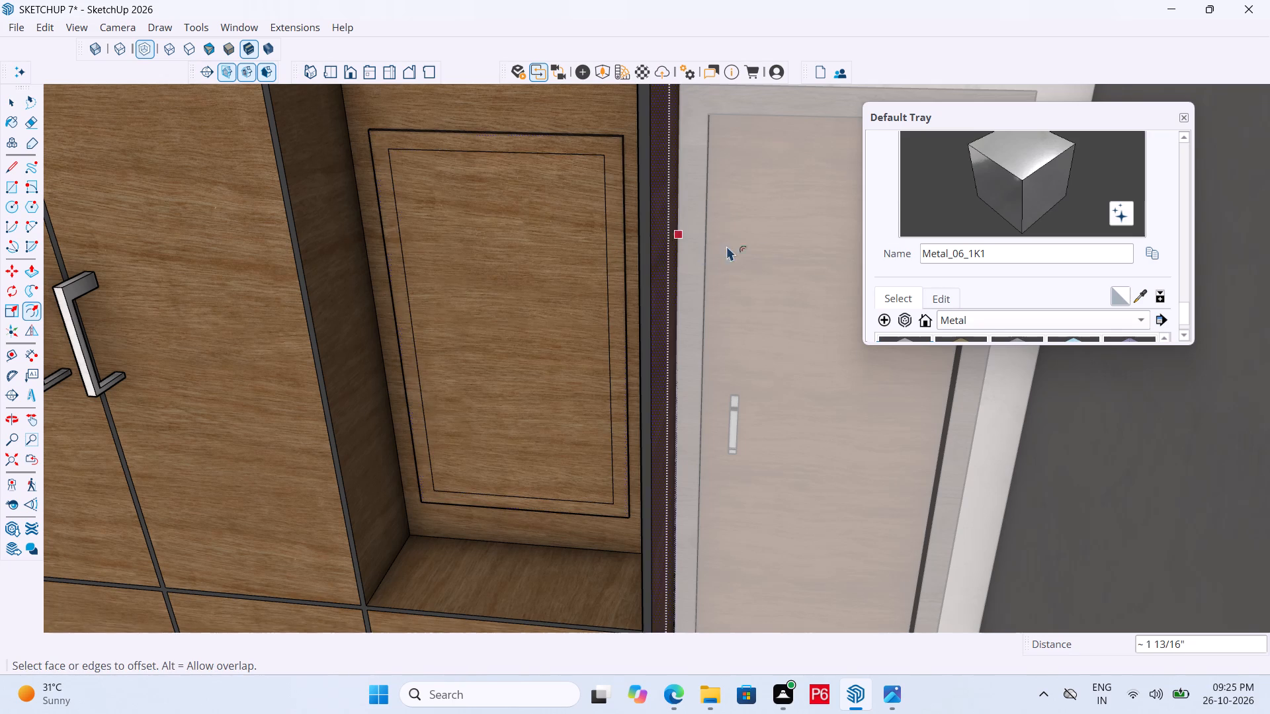
Paint the frame border around the raised recess panel with the Metal_10_1K material.
{"action": "scroll", "coordinate": [996, 299], "scroll_direction": "down", "scroll_amount": 2}
{"action": "left_click", "coordinate": [956, 298]}
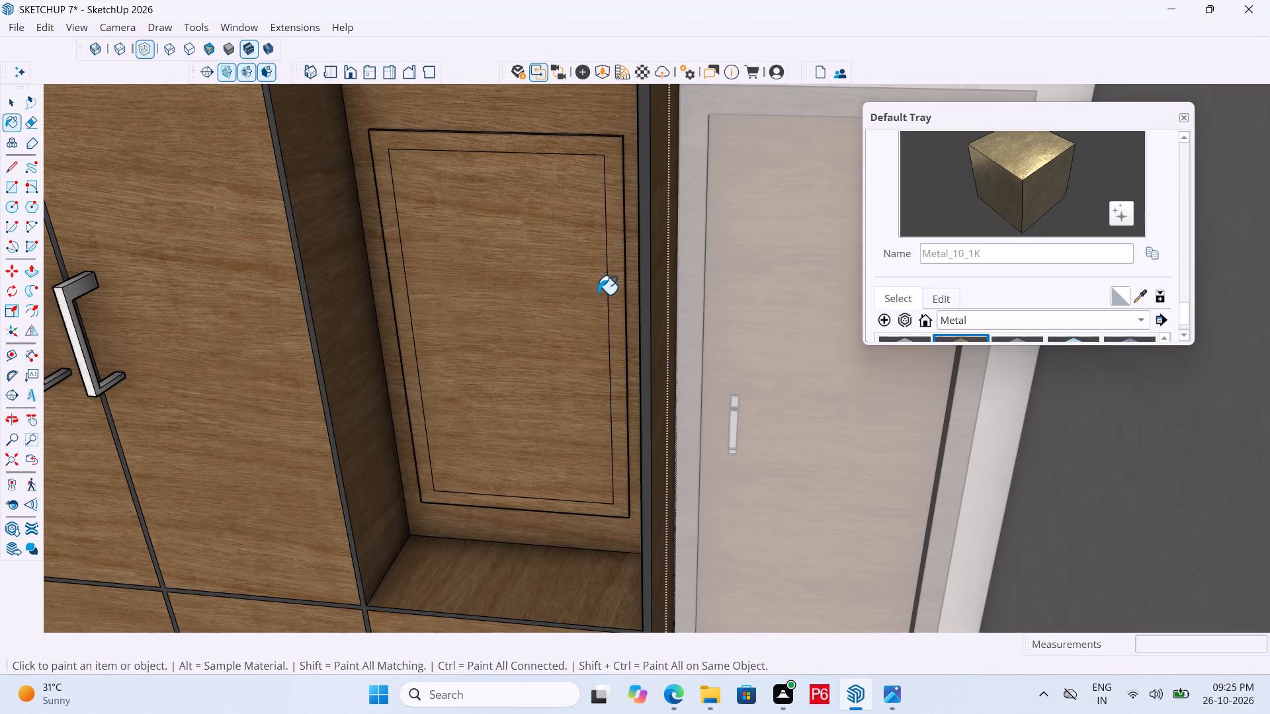
{"action": "left_click", "coordinate": [620, 278]}
{"action": "middle_click_drag", "start_coordinate": [620, 278], "coordinate": [663, 272]}
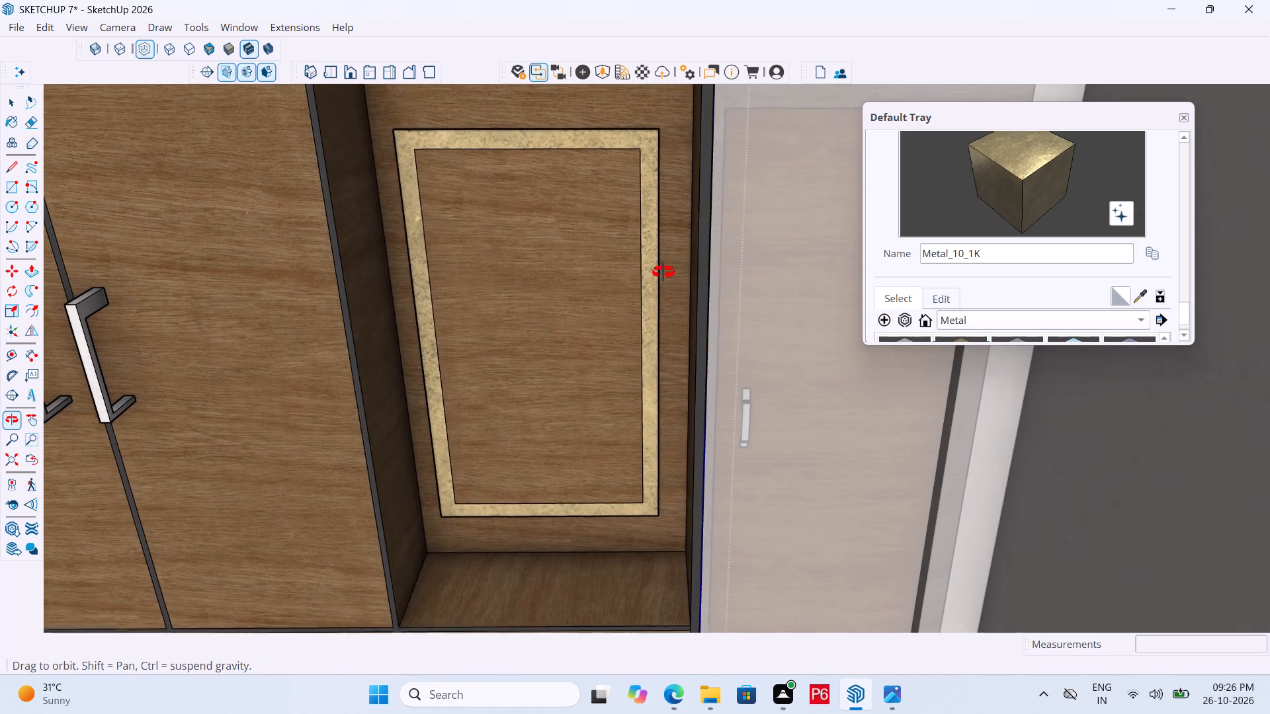
{"action": "middle_click_drag", "start_coordinate": [663, 272], "coordinate": [658, 276]}
Paint the inner face of the framed recess panel with the Glass_Mirror_01 material from the Glass collection.
{"action": "scroll", "coordinate": [976, 293], "scroll_direction": "down", "scroll_amount": 1}
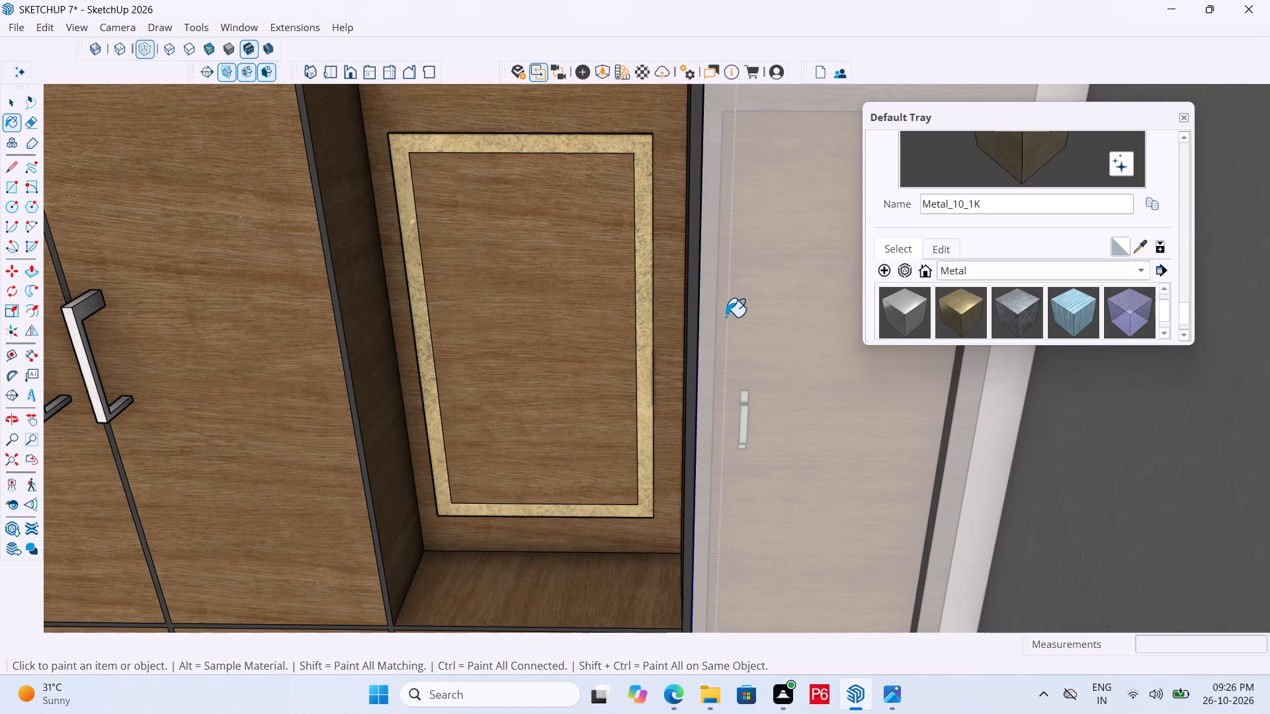
{"action": "scroll", "coordinate": [726, 317], "scroll_direction": "down", "scroll_amount": 8}
{"action": "middle_click_drag", "start_coordinate": [684, 329], "coordinate": [611, 368]}
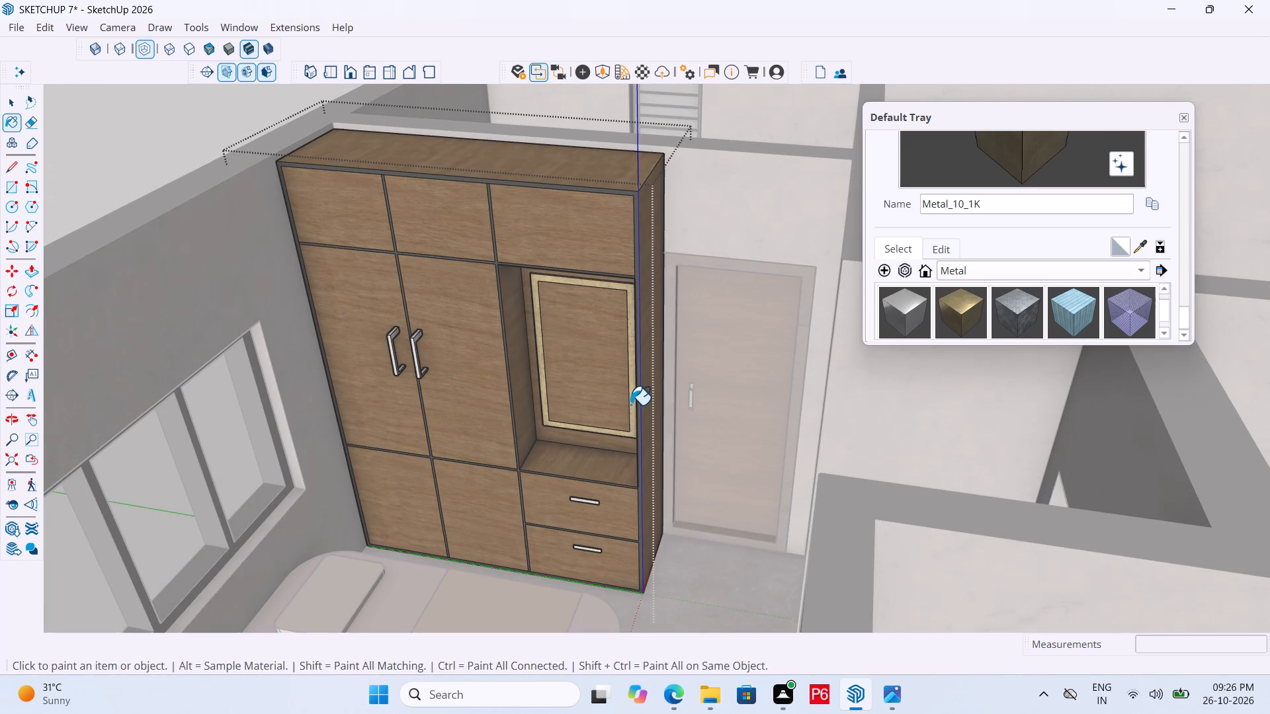
{"action": "scroll", "coordinate": [567, 393], "scroll_direction": "up", "scroll_amount": 3}
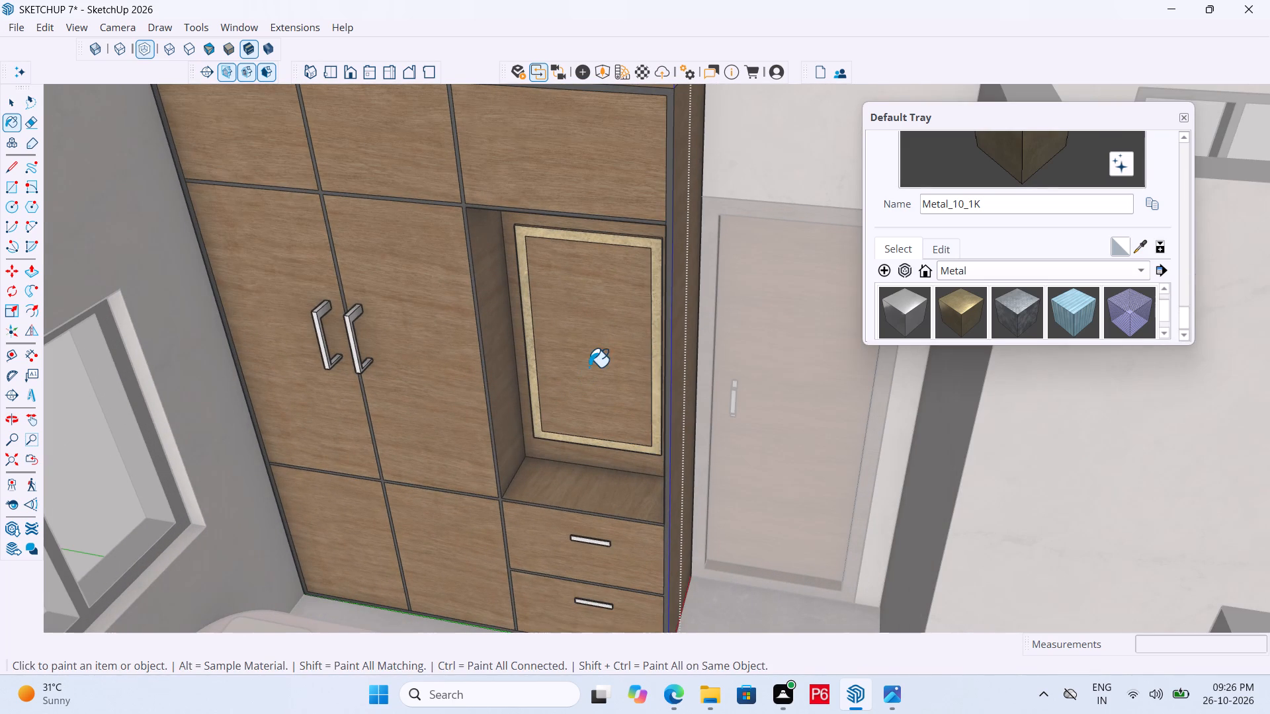
{"action": "left_click", "coordinate": [988, 268]}
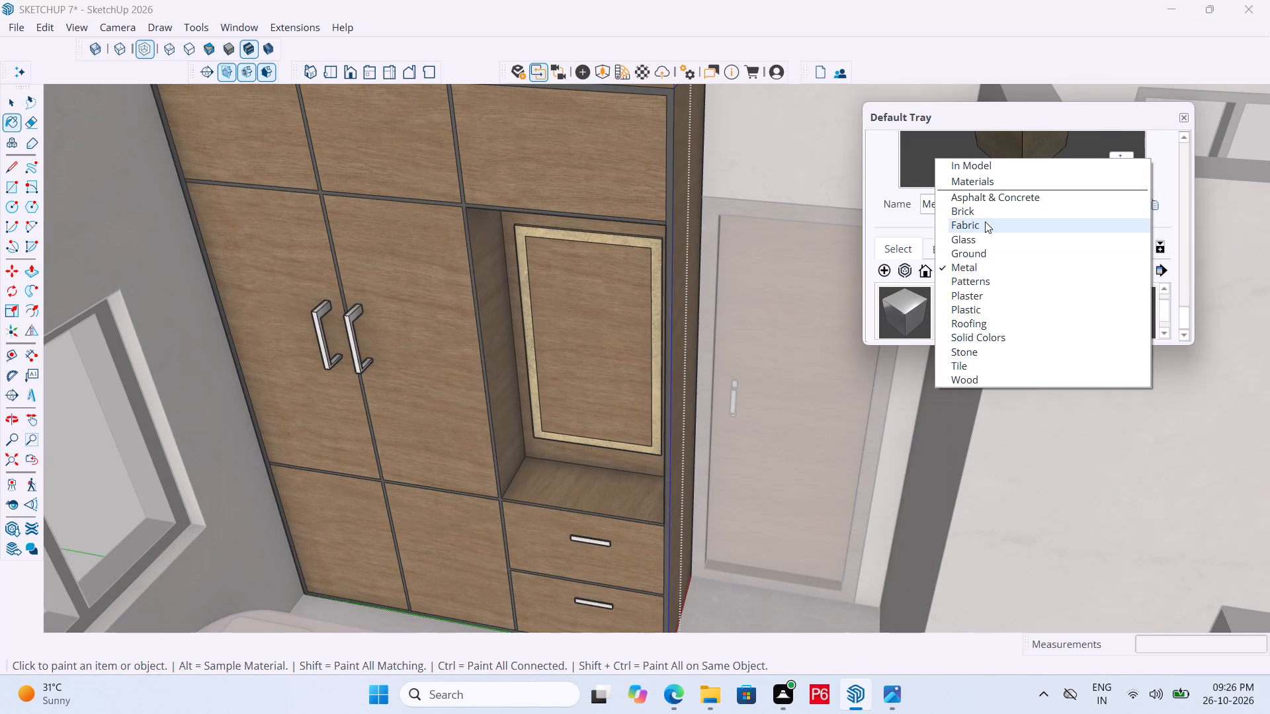
{"action": "left_click", "coordinate": [979, 243]}
{"action": "left_click", "coordinate": [968, 305]}
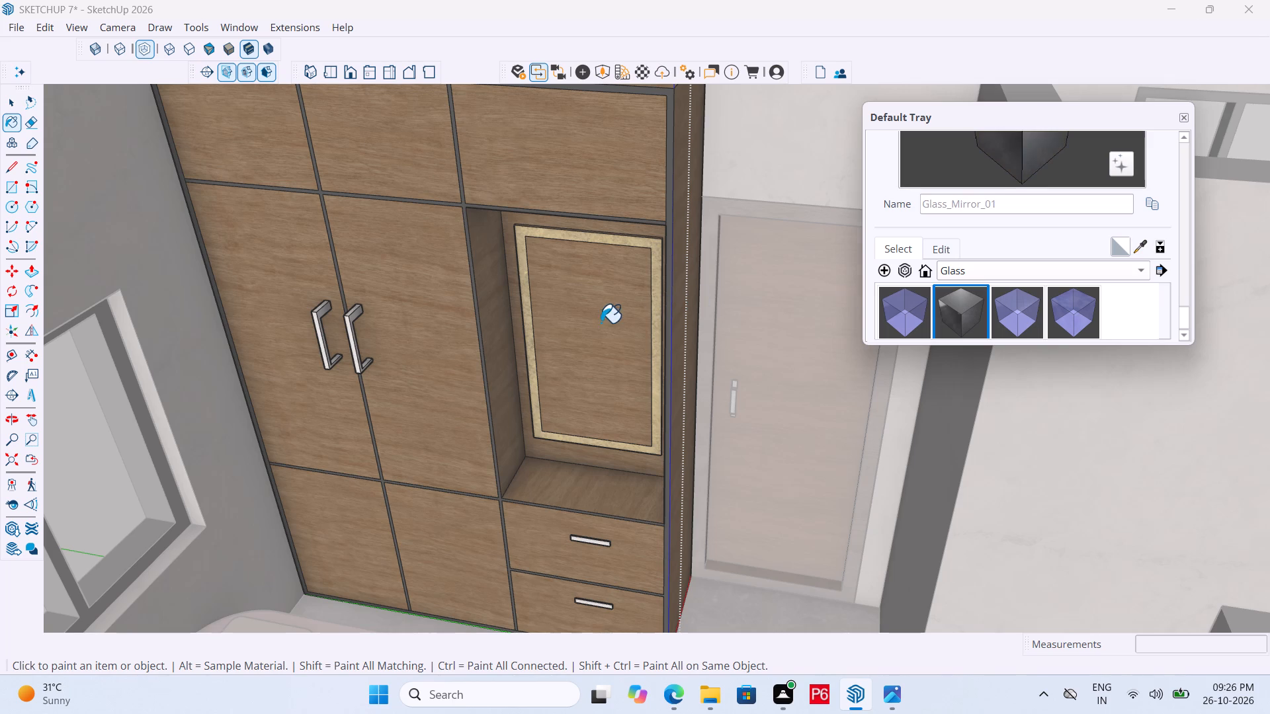
{"action": "left_click", "coordinate": [601, 323]}
Save the model with the framed mirror in the wardrobe recess.
{"action": "middle_click_drag", "start_coordinate": [630, 346], "coordinate": [659, 343]}
{"action": "key", "text": "ctrl+s"}
{"action": "key", "text": "ctrl+s"}
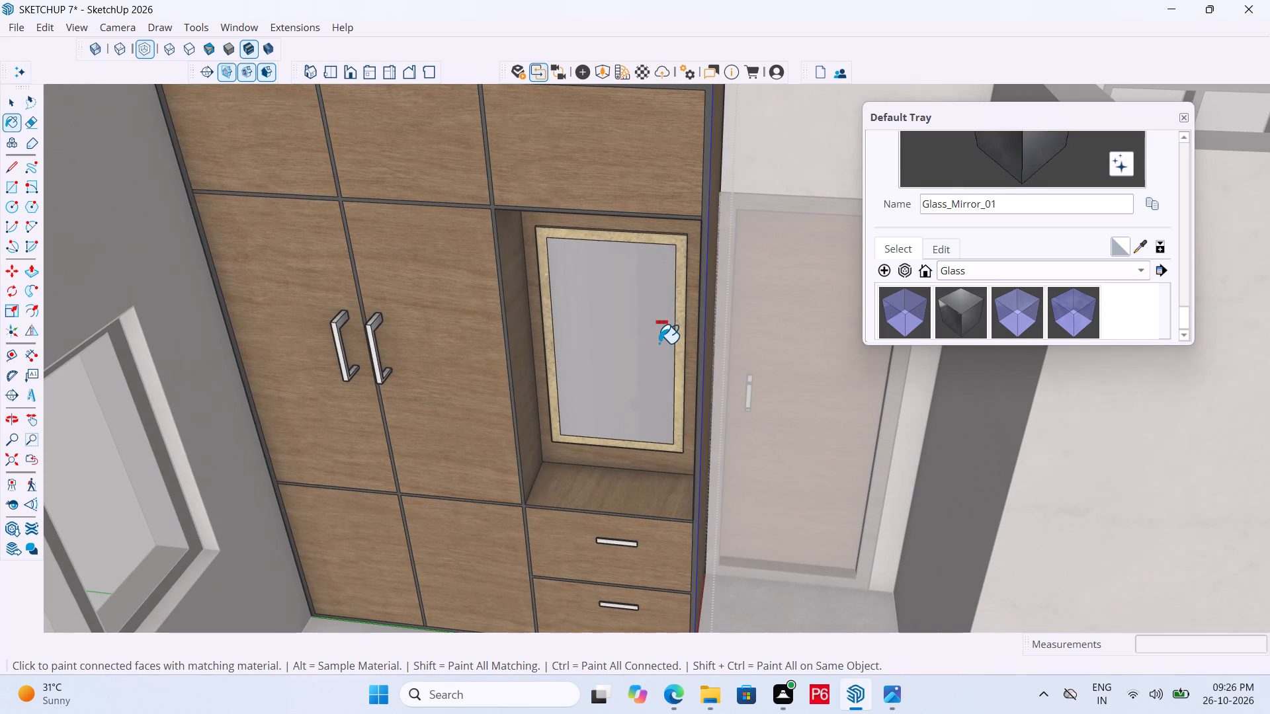
{"action": "key", "text": "ctrl+s"}
{"action": "key", "text": "ctrl+s"}
{"action": "key", "text": "ctrl+s"}
{"action": "key", "text": "ctrl+s"}
{"action": "key", "text": "ctrl+s"}
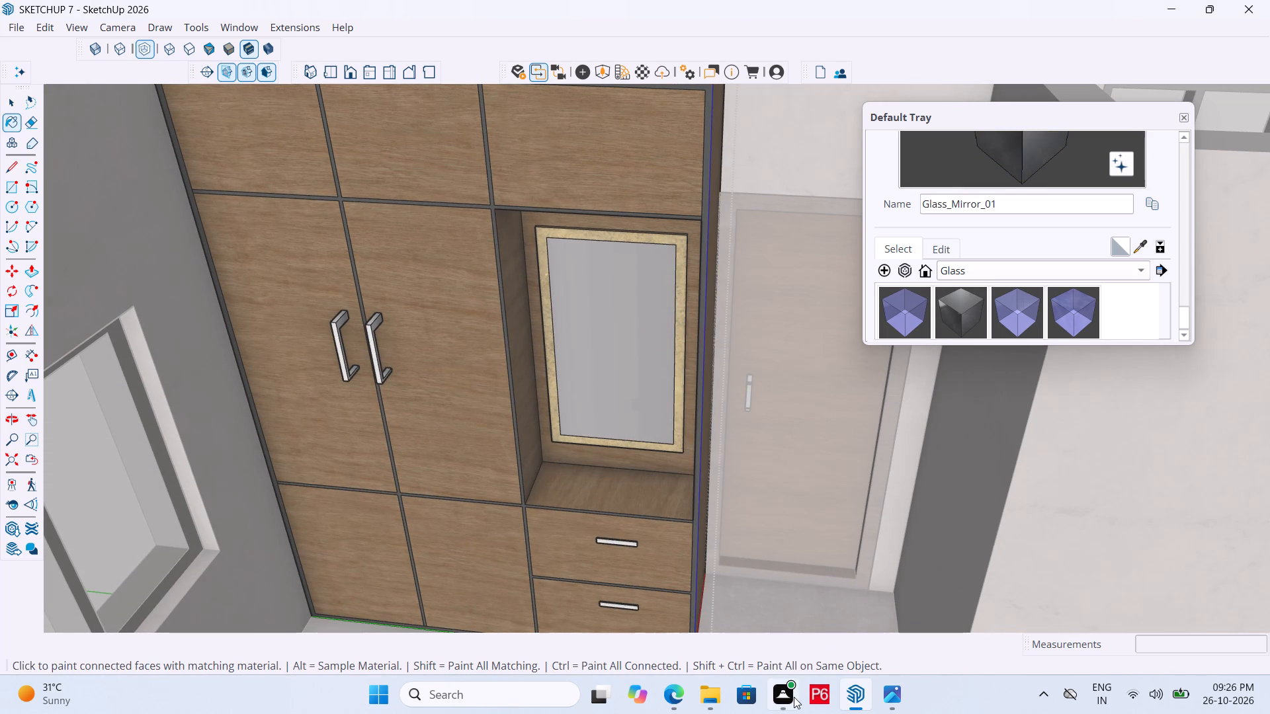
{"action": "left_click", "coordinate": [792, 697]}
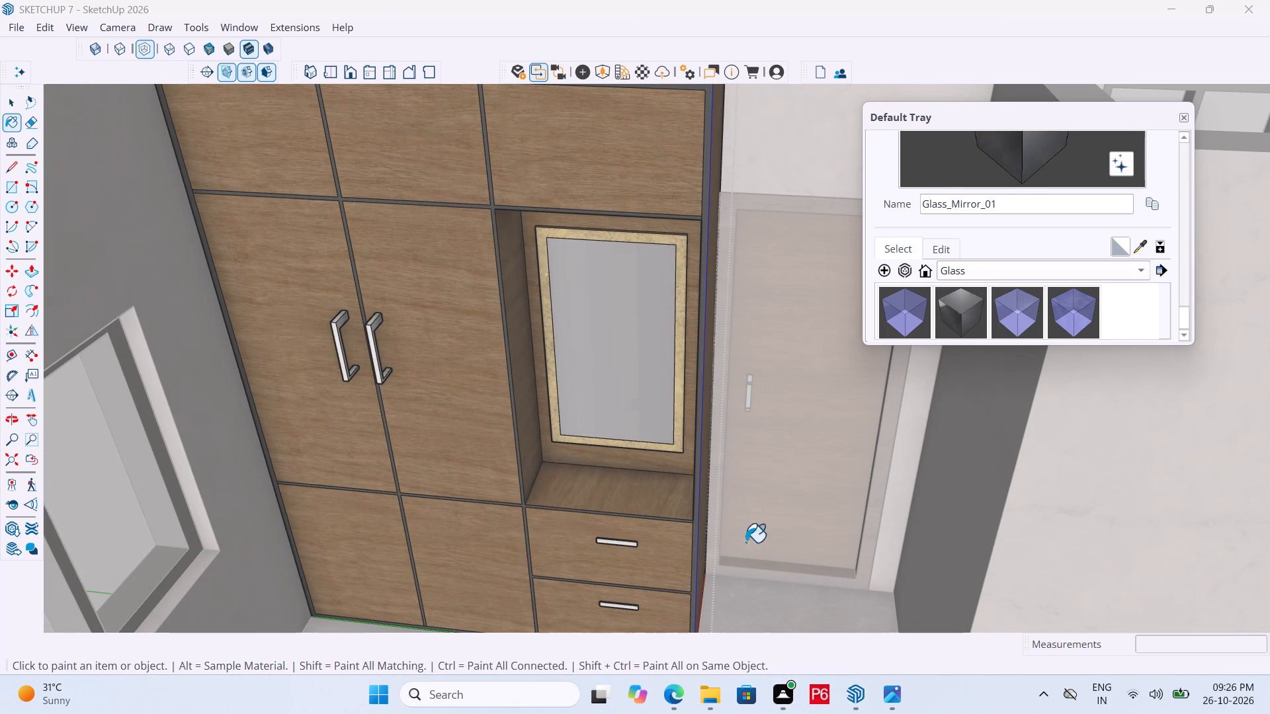
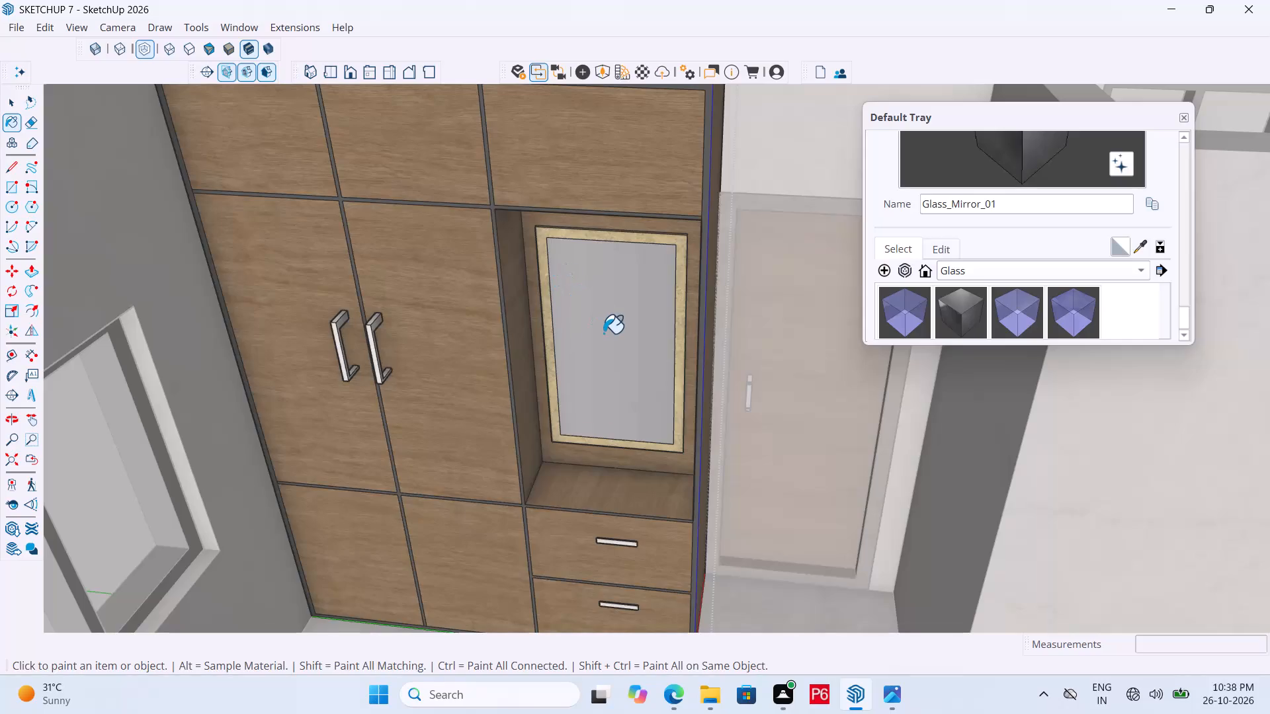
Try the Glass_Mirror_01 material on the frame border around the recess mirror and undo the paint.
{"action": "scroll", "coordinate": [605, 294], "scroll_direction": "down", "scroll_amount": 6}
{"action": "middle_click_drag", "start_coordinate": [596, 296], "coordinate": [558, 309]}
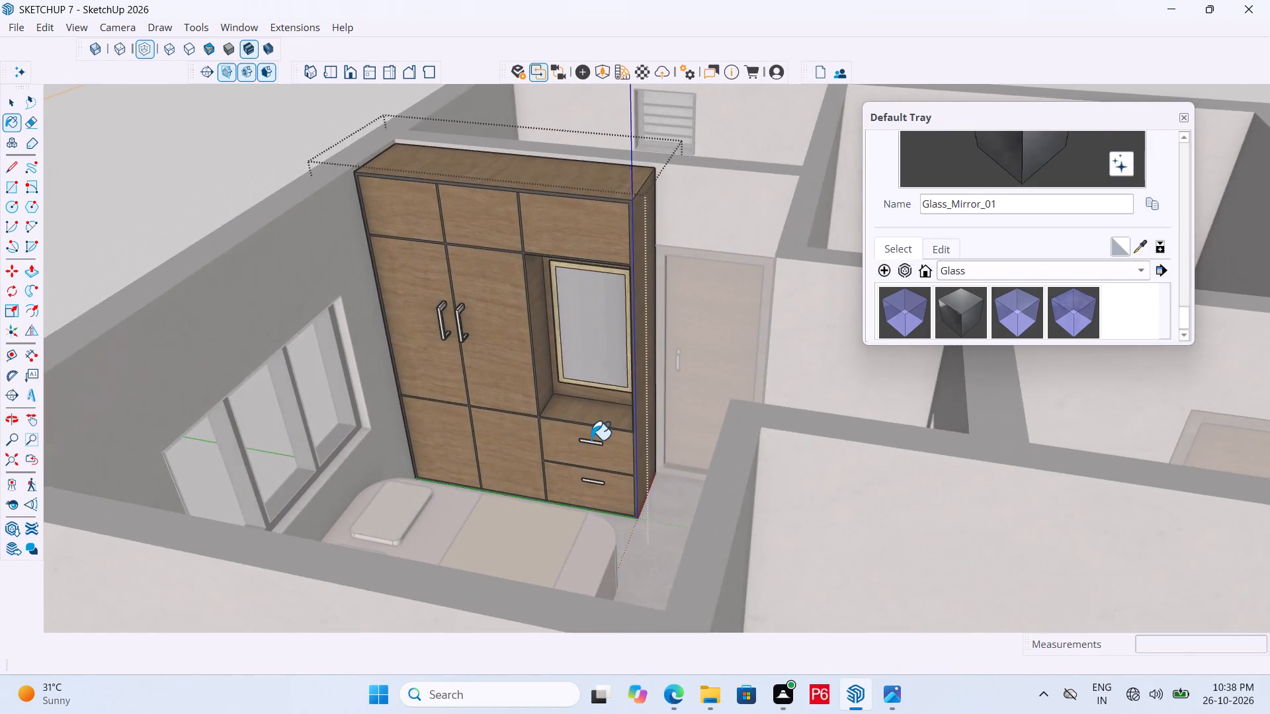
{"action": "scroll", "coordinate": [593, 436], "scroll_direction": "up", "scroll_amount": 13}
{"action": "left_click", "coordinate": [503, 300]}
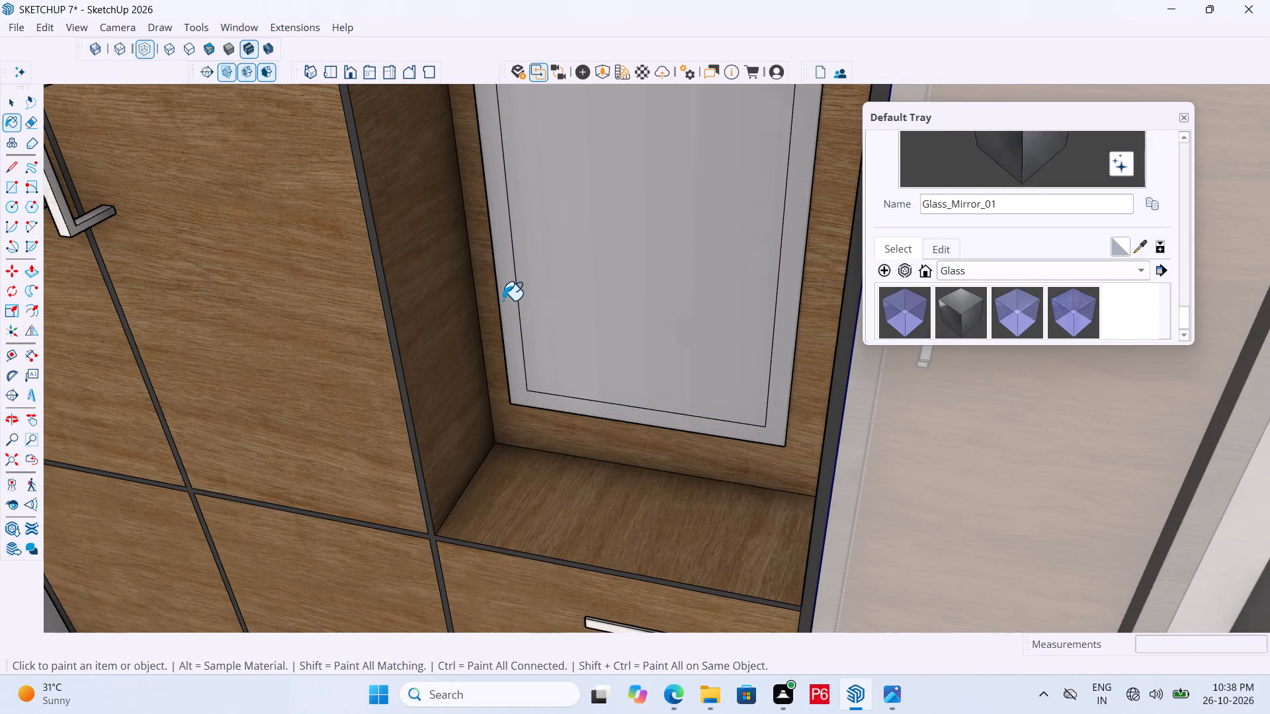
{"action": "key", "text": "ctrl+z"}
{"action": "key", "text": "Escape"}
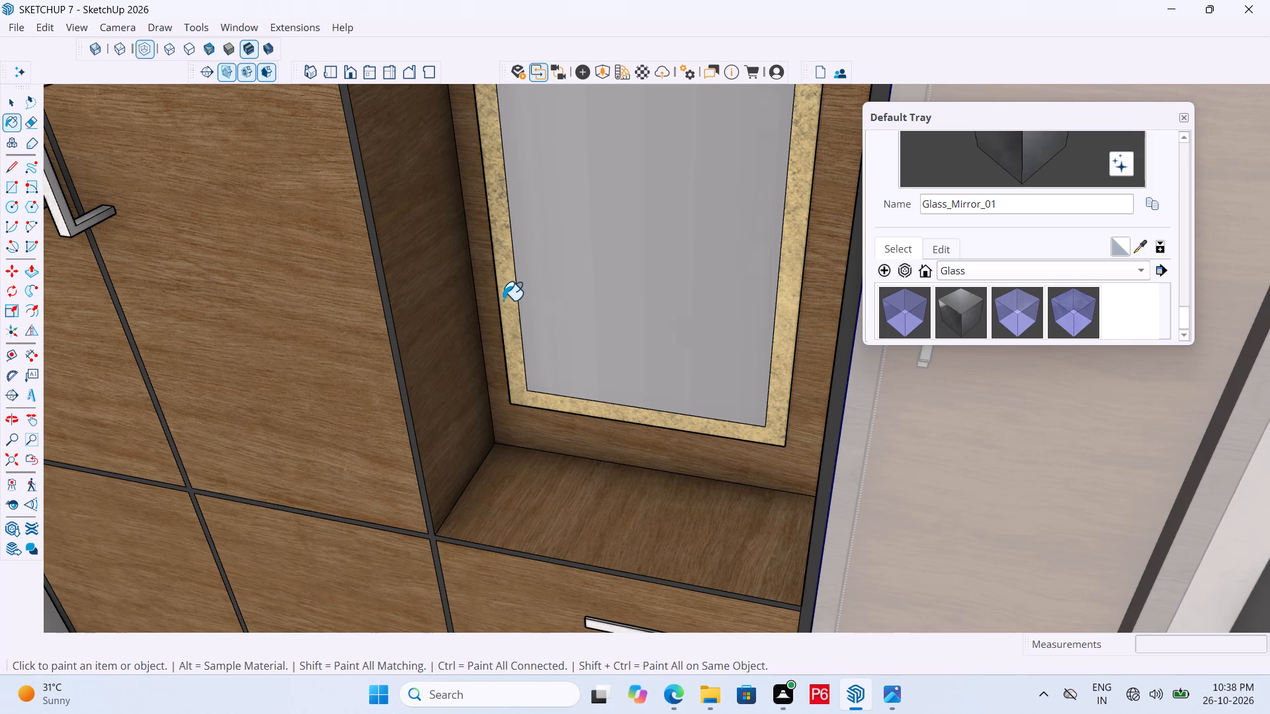
Sample the frame's Metal_10_1K material and push/pull the frame border forward of the mirror by repeating the last extrusion distance.
{"action": "scroll", "coordinate": [520, 310], "scroll_direction": "down", "scroll_amount": 5}
{"action": "scroll", "coordinate": [579, 426], "scroll_direction": "down", "scroll_amount": 5}
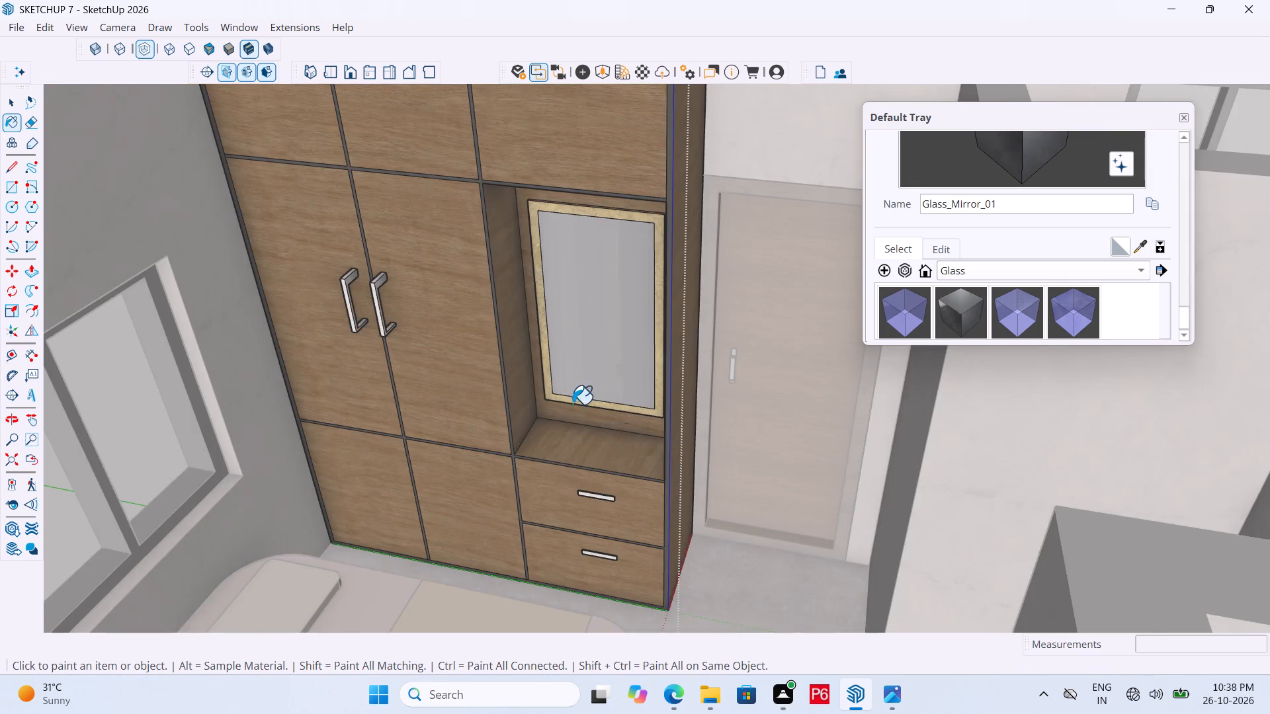
{"action": "scroll", "coordinate": [556, 395], "scroll_direction": "up", "scroll_amount": 12}
{"action": "left_click", "coordinate": [566, 371]}
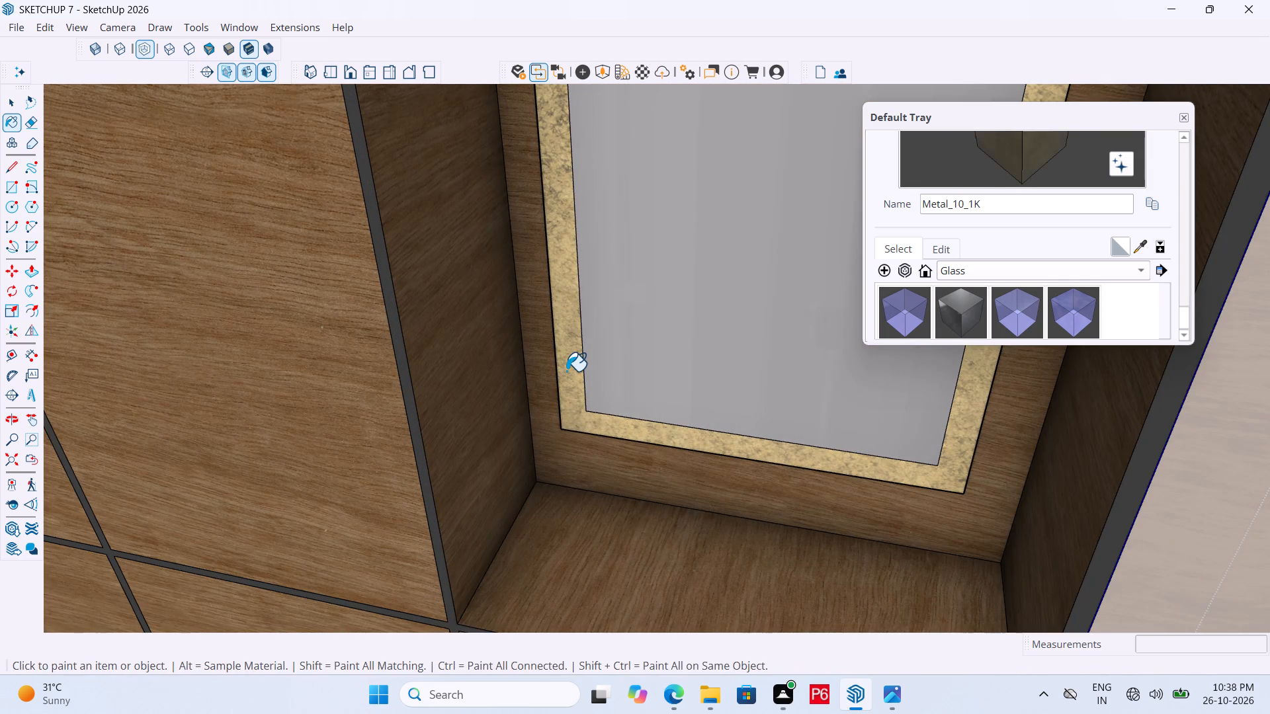
{"action": "key", "text": "space"}
{"action": "key", "text": "p"}
{"action": "double_click", "coordinate": [566, 368]}
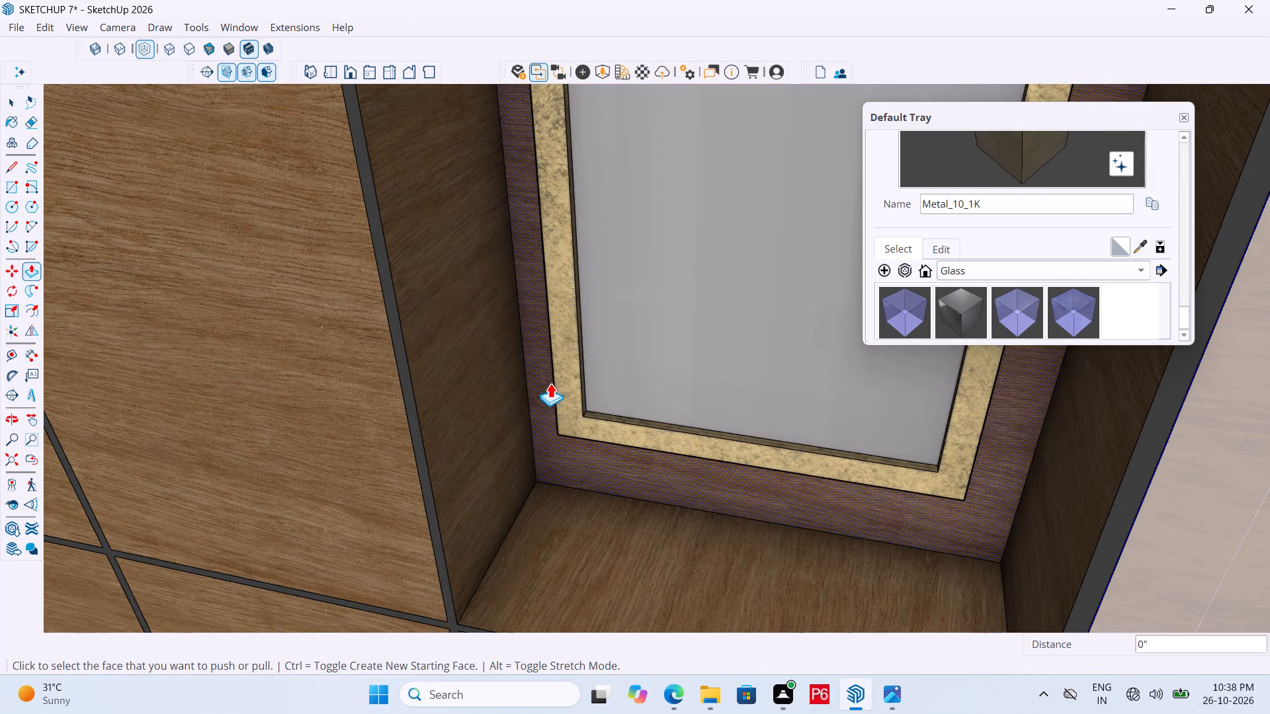
Save the model with the mirror frame raised in the wardrobe recess.
{"action": "scroll", "coordinate": [539, 354], "scroll_direction": "down", "scroll_amount": 6}
{"action": "middle_click_drag", "start_coordinate": [729, 416], "coordinate": [865, 461]}
{"action": "scroll", "coordinate": [921, 440], "scroll_direction": "up", "scroll_amount": 4}
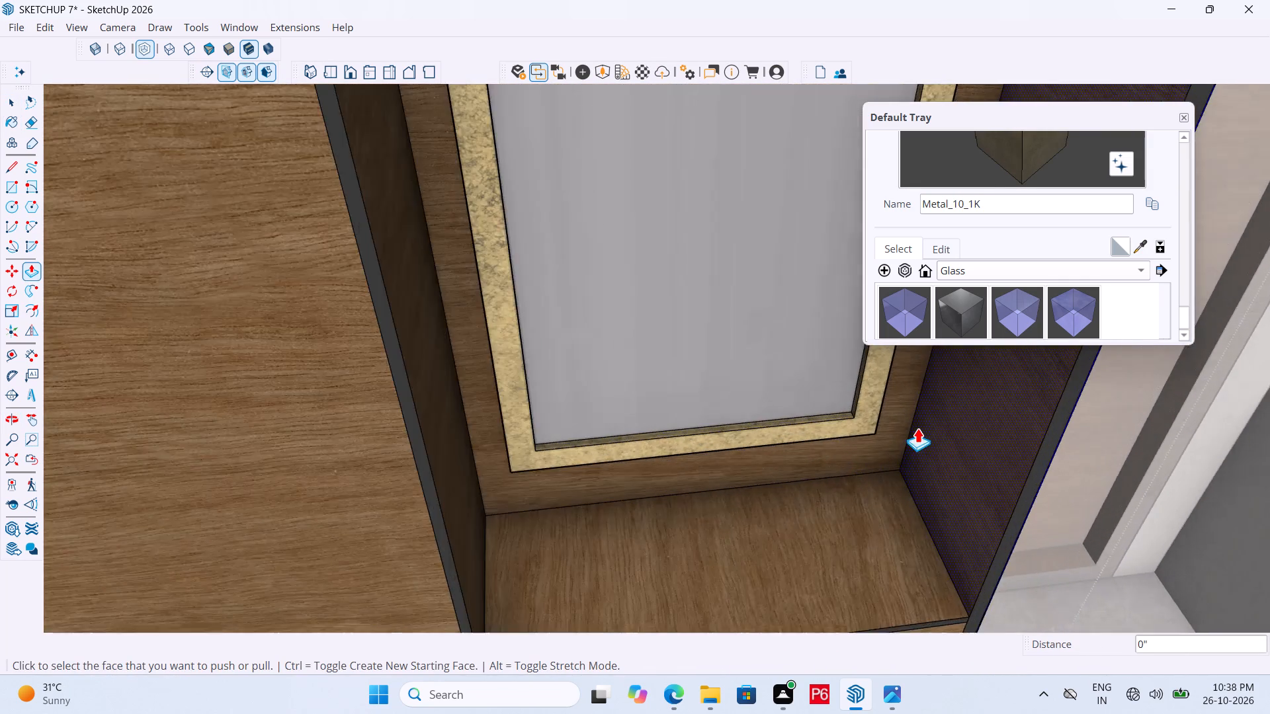
{"action": "scroll", "coordinate": [917, 428], "scroll_direction": "up", "scroll_amount": 15}
{"action": "middle_click_drag", "start_coordinate": [858, 460], "coordinate": [381, 441]}
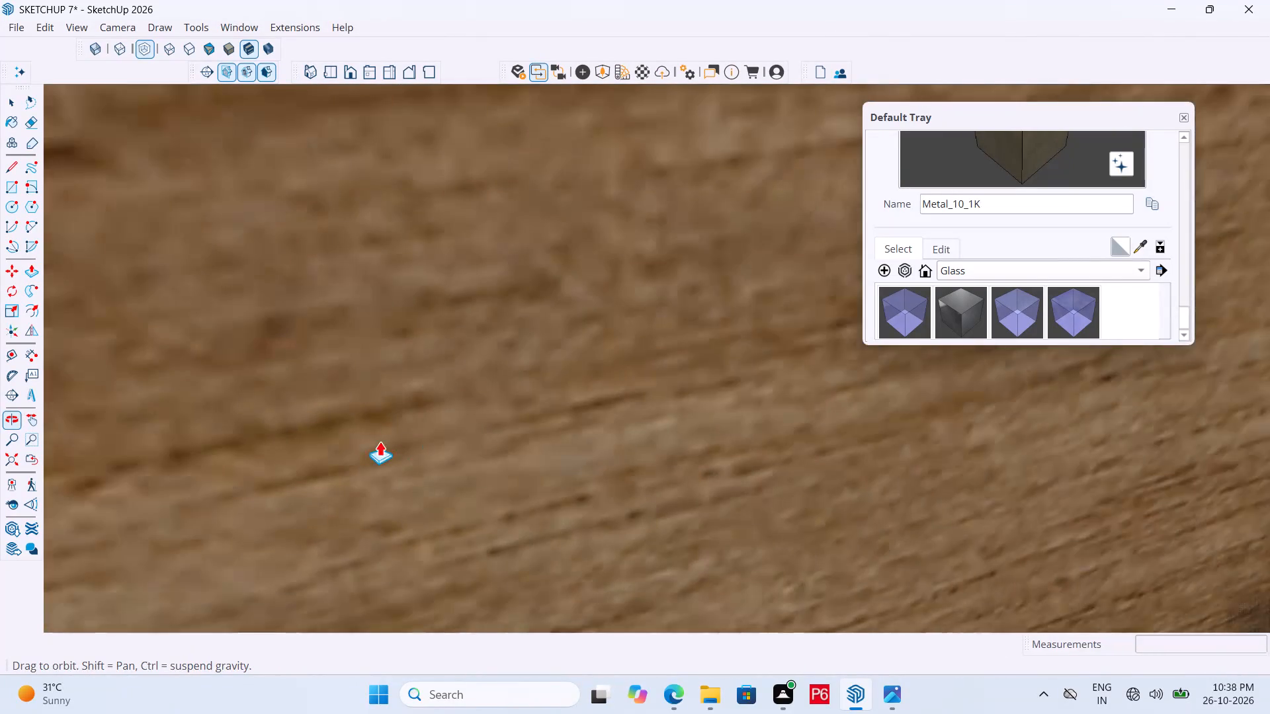
{"action": "scroll", "coordinate": [871, 392], "scroll_direction": "down", "scroll_amount": 13}
{"action": "key", "text": "ctrl+s"}
{"action": "key", "text": "ctrl+s"}
{"action": "key", "text": "ctrl+s"}
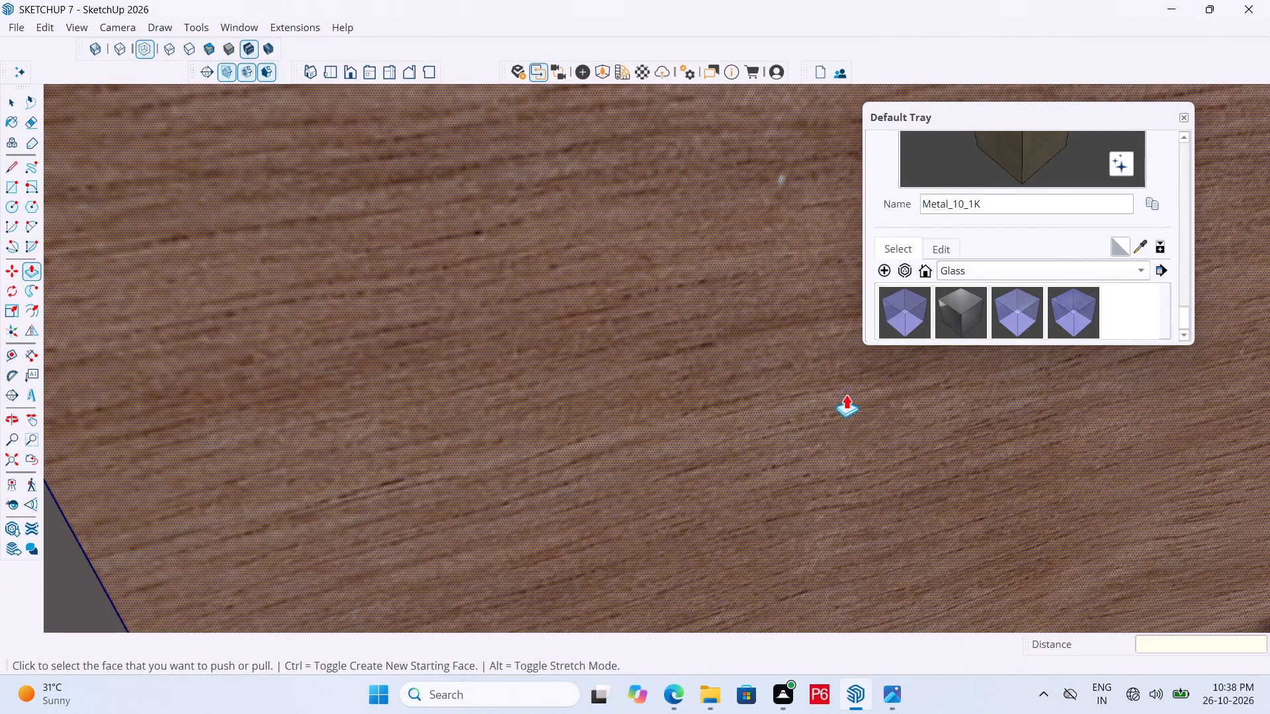
{"action": "key", "text": "ctrl+s"}
{"action": "key", "text": "ctrl+s"}
{"action": "key", "text": "ctrl+s"}
{"action": "key", "text": "ctrl+s"}
{"action": "key", "text": "ctrl+s"}
{"action": "key", "text": "ctrl+s"}
{"action": "key", "text": "ctrl+s"}
Leave the wardrobe group and examine the wardrobe, its framed mirror and the surrounding bedroom from several angles.
{"action": "scroll", "coordinate": [975, 456], "scroll_direction": "down", "scroll_amount": 5}
{"action": "scroll", "coordinate": [1044, 462], "scroll_direction": "down", "scroll_amount": 15}
{"action": "scroll", "coordinate": [957, 491], "scroll_direction": "down", "scroll_amount": 4}
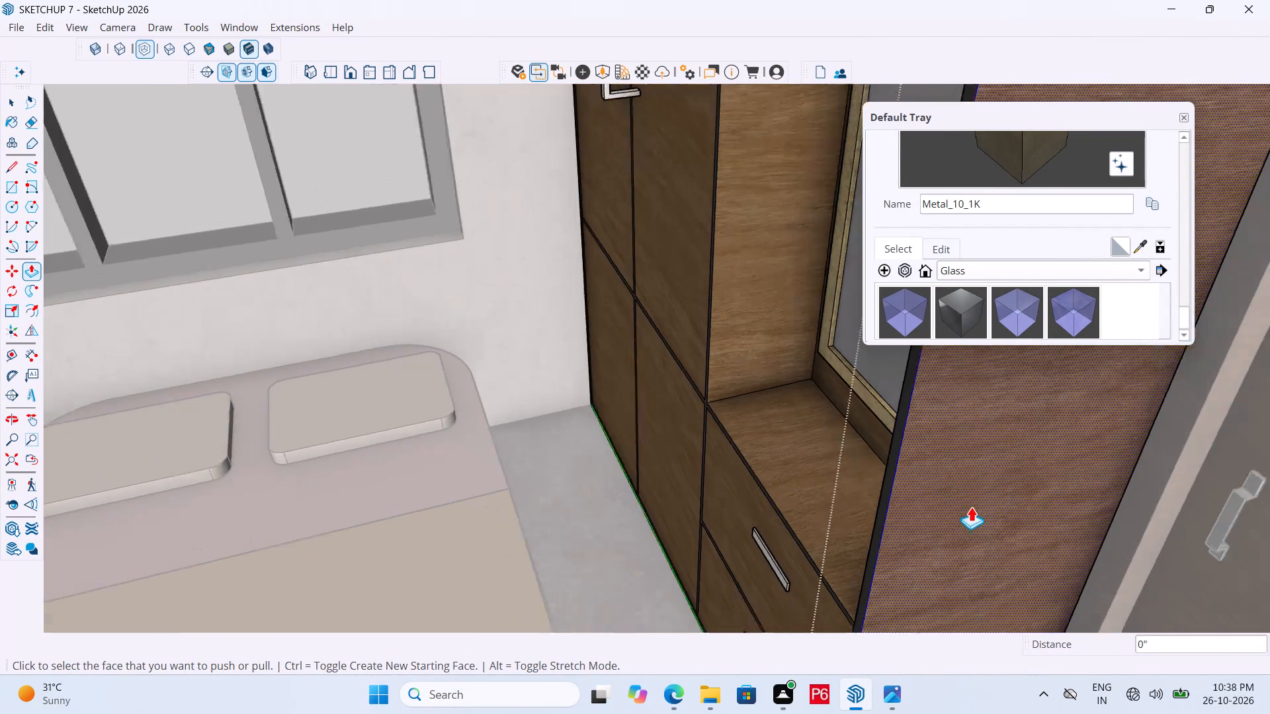
{"action": "scroll", "coordinate": [971, 506], "scroll_direction": "down", "scroll_amount": 3}
{"action": "middle_click_drag", "start_coordinate": [935, 510], "coordinate": [1172, 516]}
{"action": "scroll", "coordinate": [679, 522], "scroll_direction": "down", "scroll_amount": 11}
{"action": "key", "text": "space"}
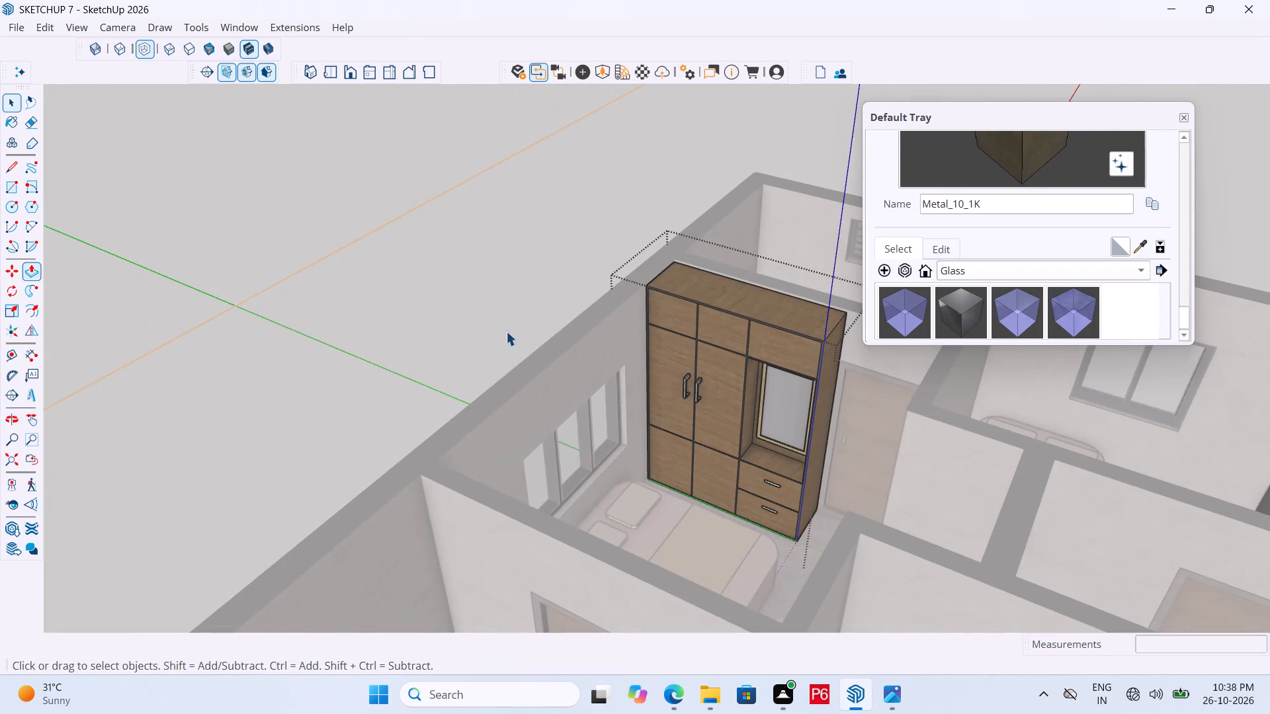
{"action": "left_click", "coordinate": [501, 314]}
{"action": "scroll", "coordinate": [915, 415], "scroll_direction": "up", "scroll_amount": 6}
{"action": "scroll", "coordinate": [803, 425], "scroll_direction": "up", "scroll_amount": 6}
{"action": "scroll", "coordinate": [654, 413], "scroll_direction": "up", "scroll_amount": 6}
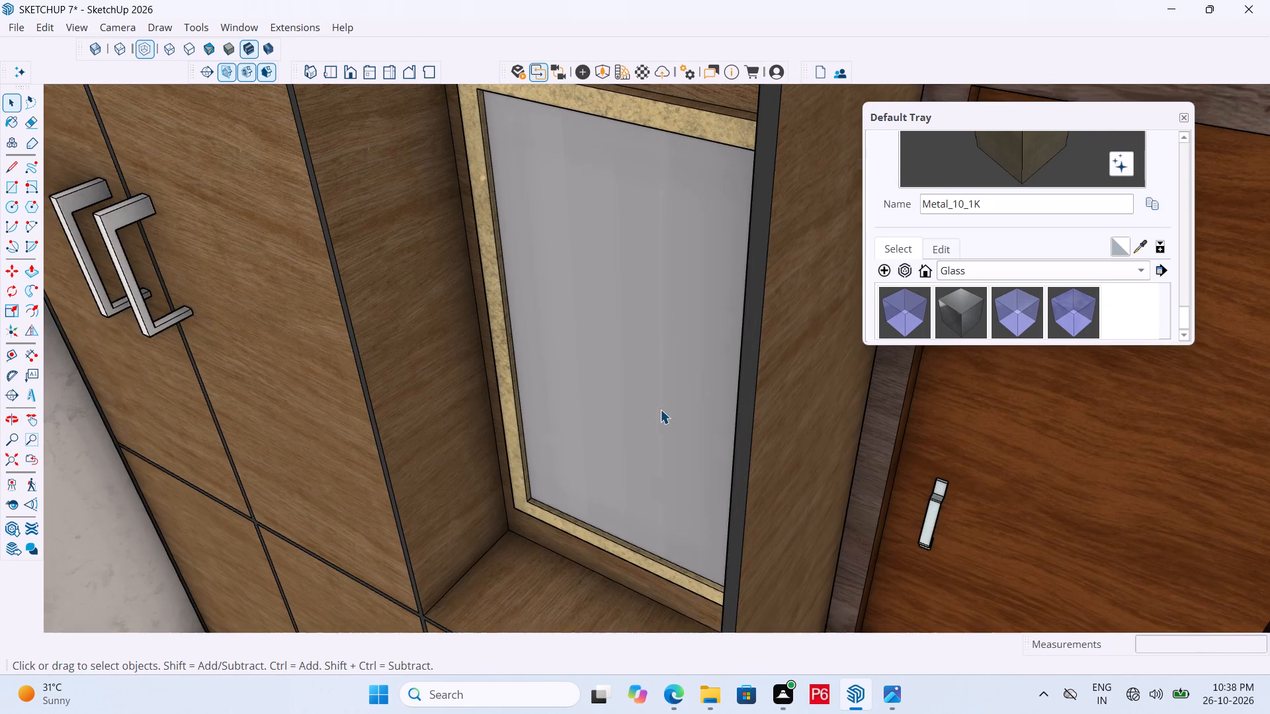
{"action": "middle_click_drag", "start_coordinate": [710, 401], "coordinate": [789, 363]}
{"action": "scroll", "coordinate": [789, 363], "scroll_direction": "down", "scroll_amount": 6}
{"action": "middle_click_drag", "start_coordinate": [731, 383], "coordinate": [763, 369]}
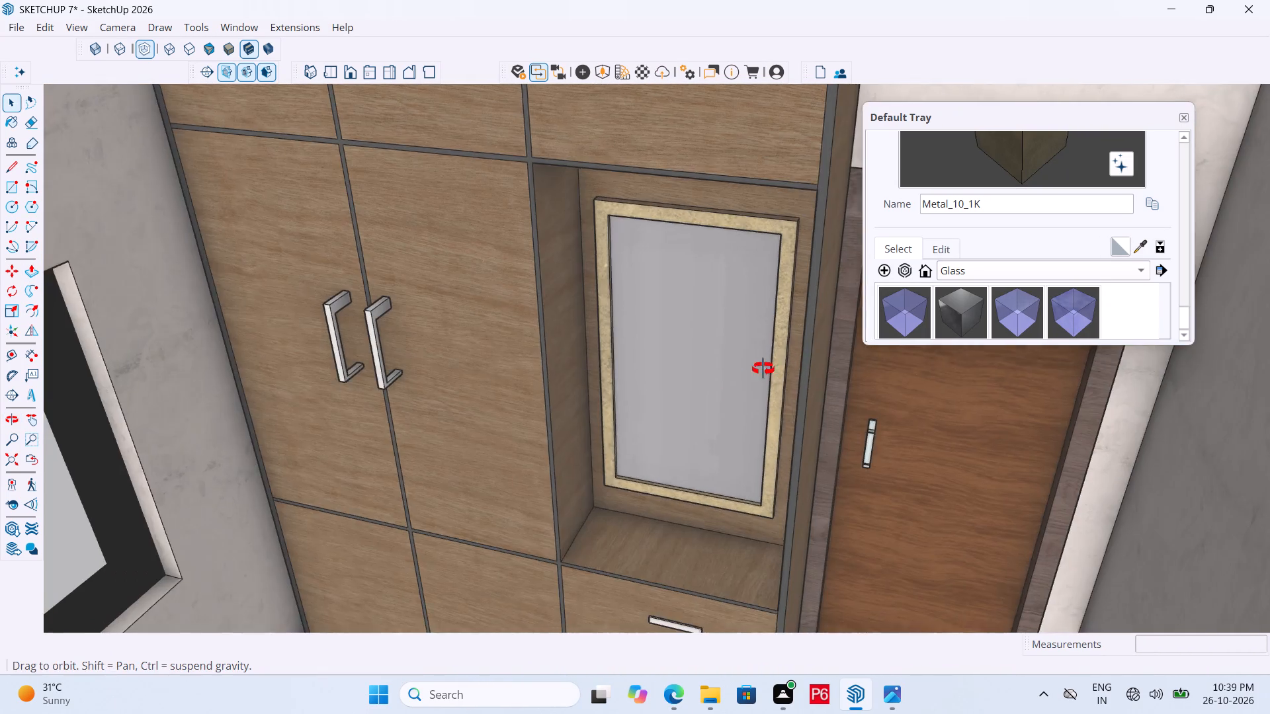
{"action": "middle_click_drag", "start_coordinate": [763, 369], "coordinate": [759, 350]}
{"action": "scroll", "coordinate": [753, 426], "scroll_direction": "down", "scroll_amount": 5}
{"action": "middle_click_drag", "start_coordinate": [757, 426], "coordinate": [770, 397]}
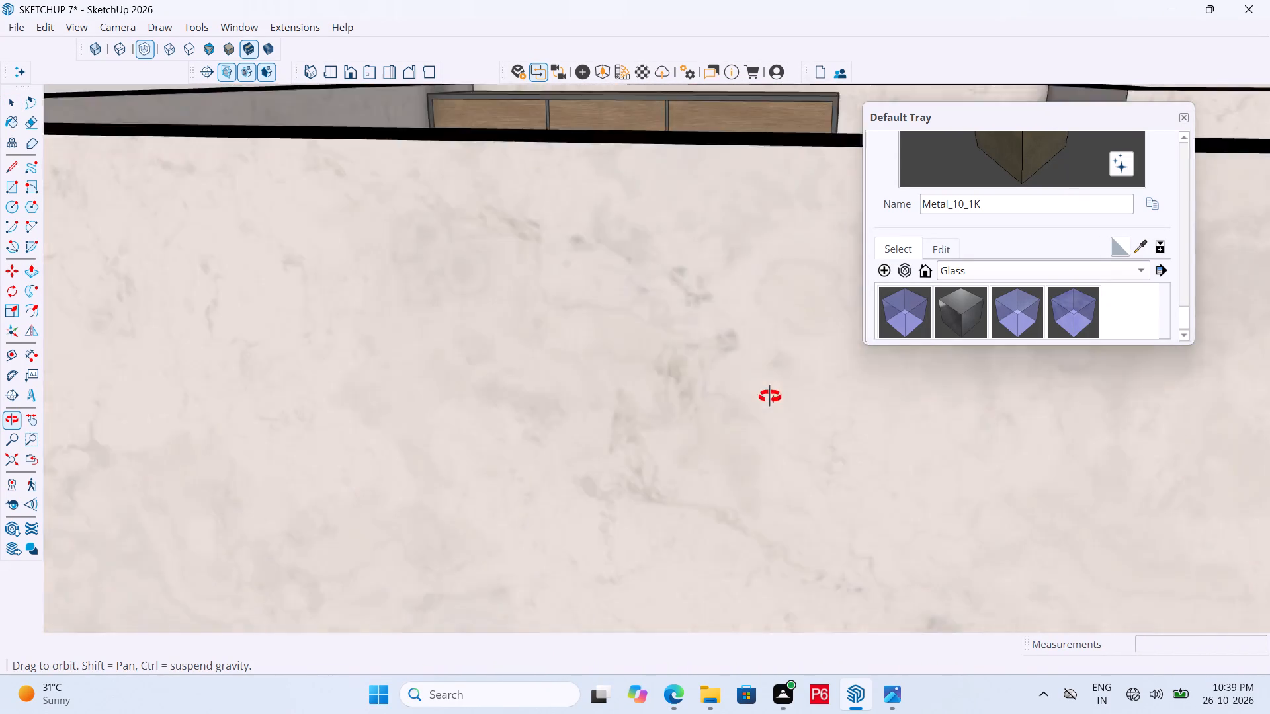
{"action": "middle_click_drag", "start_coordinate": [770, 397], "coordinate": [740, 454]}
{"action": "scroll", "coordinate": [757, 518], "scroll_direction": "up", "scroll_amount": 7}
{"action": "scroll", "coordinate": [588, 465], "scroll_direction": "down", "scroll_amount": 4}
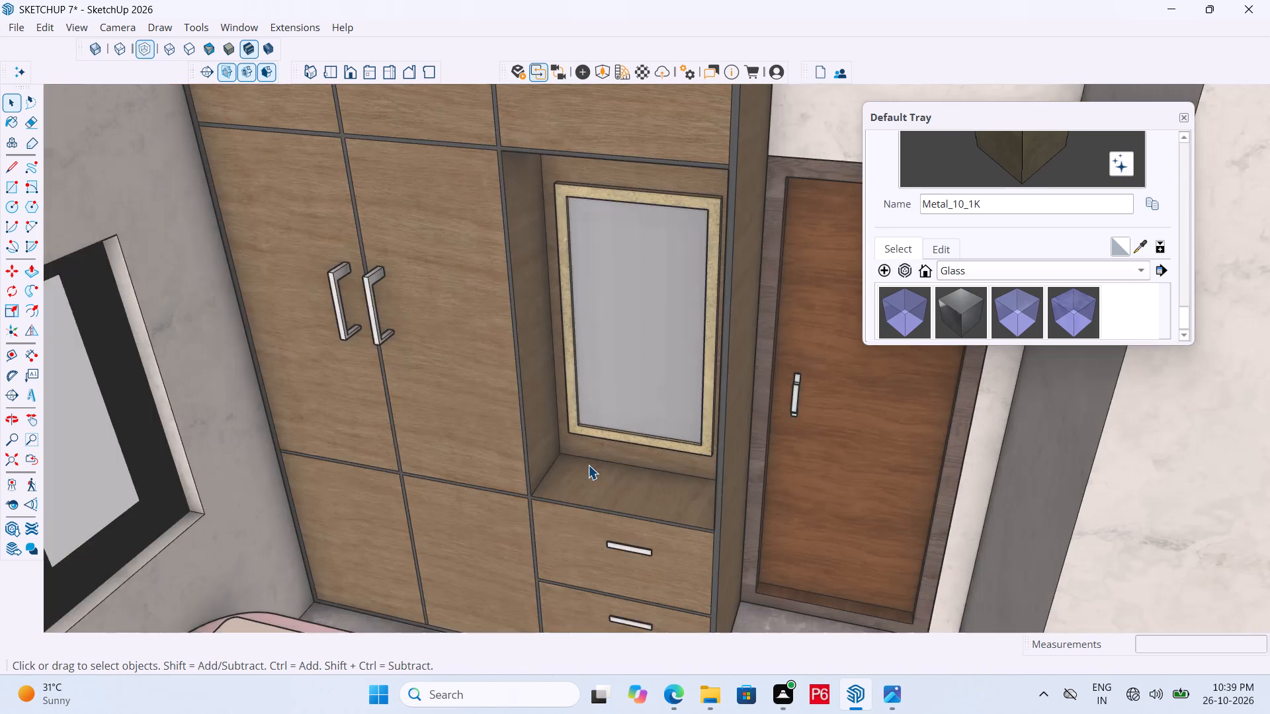
{"action": "scroll", "coordinate": [588, 465], "scroll_direction": "down", "scroll_amount": 1}
{"action": "middle_click", "coordinate": [677, 490]}
{"action": "scroll", "coordinate": [677, 490], "scroll_direction": "down", "scroll_amount": 1}
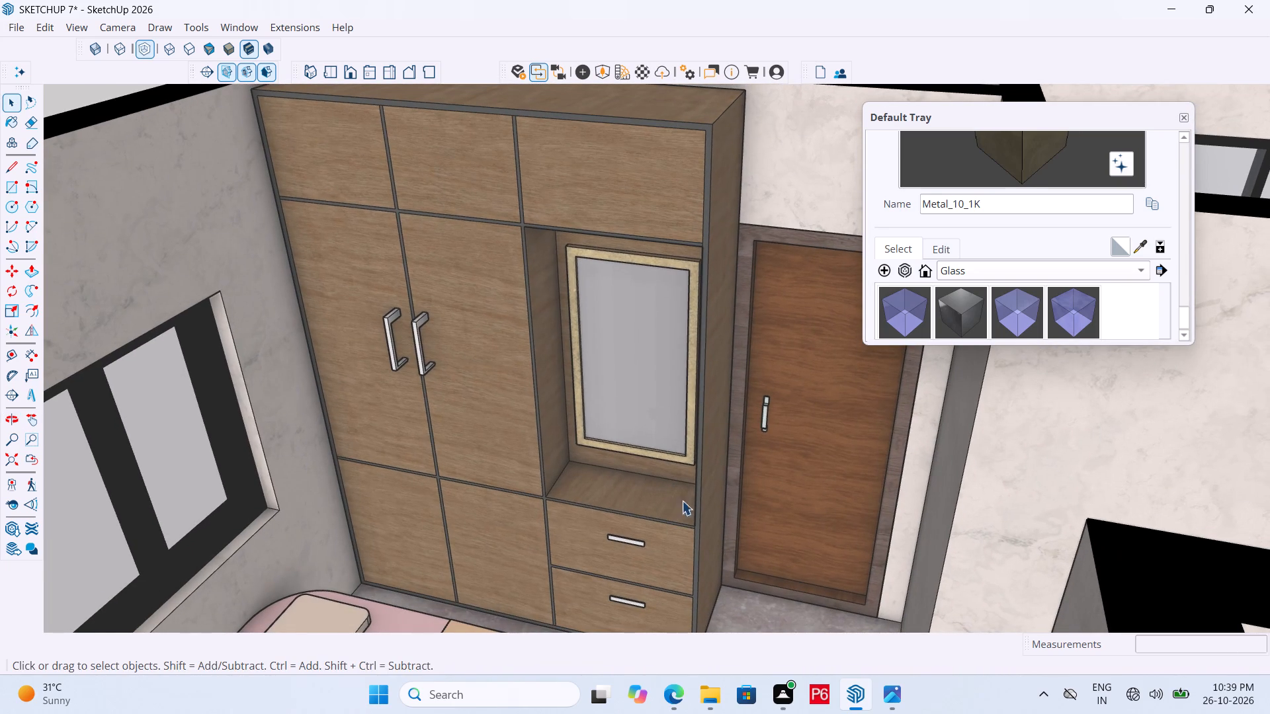
{"action": "scroll", "coordinate": [745, 498], "scroll_direction": "down", "scroll_amount": 5}
{"action": "scroll", "coordinate": [695, 353], "scroll_direction": "down", "scroll_amount": 7}
{"action": "scroll", "coordinate": [614, 340], "scroll_direction": "down", "scroll_amount": 7}
{"action": "middle_click_drag", "start_coordinate": [683, 383], "coordinate": [429, 533]}
{"action": "scroll", "coordinate": [429, 533], "scroll_direction": "up", "scroll_amount": 1}
{"action": "scroll", "coordinate": [788, 377], "scroll_direction": "up", "scroll_amount": 6}
{"action": "scroll", "coordinate": [668, 359], "scroll_direction": "up", "scroll_amount": 5}
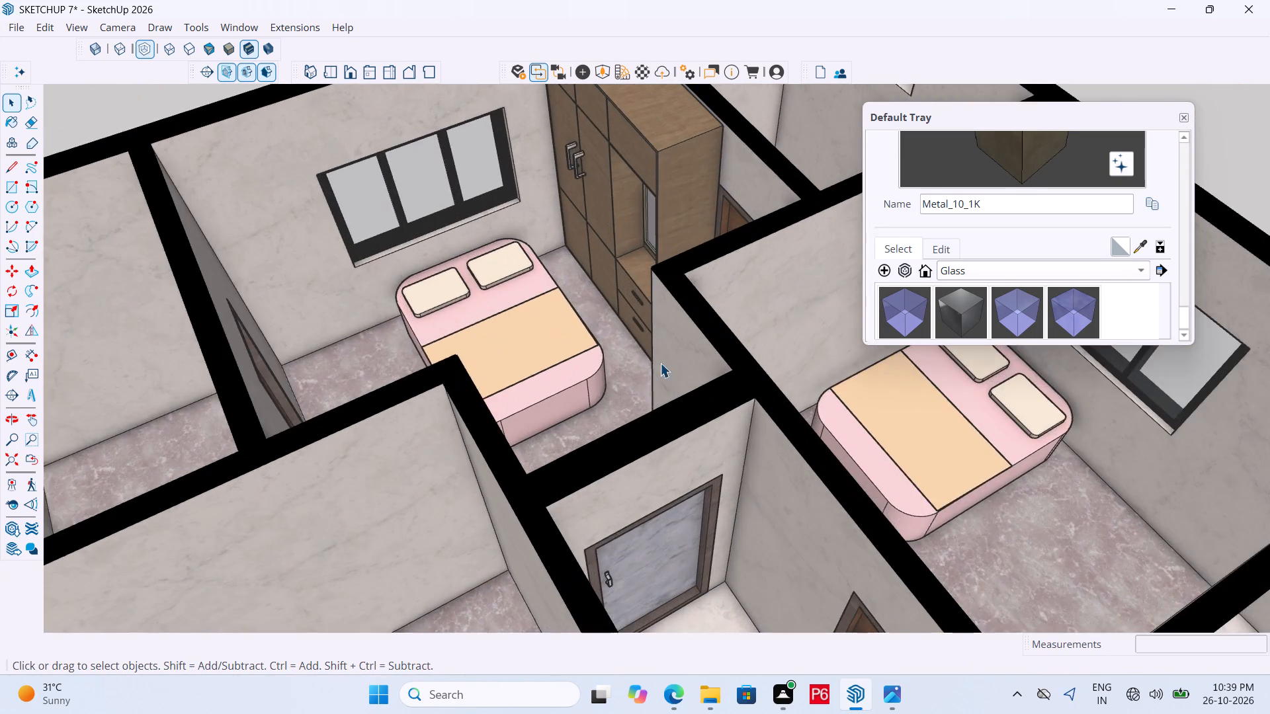
{"action": "middle_click_drag", "start_coordinate": [660, 363], "coordinate": [1035, 327]}
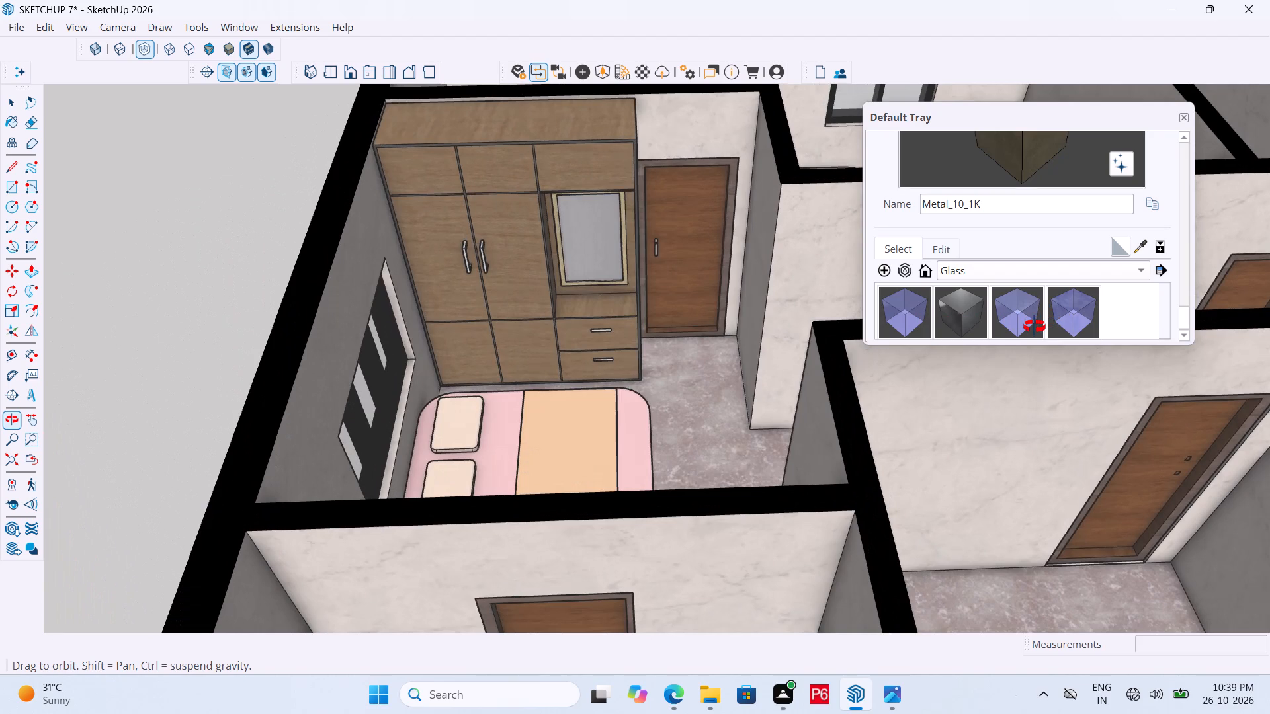
{"action": "middle_click_drag", "start_coordinate": [1035, 327], "coordinate": [978, 321]}
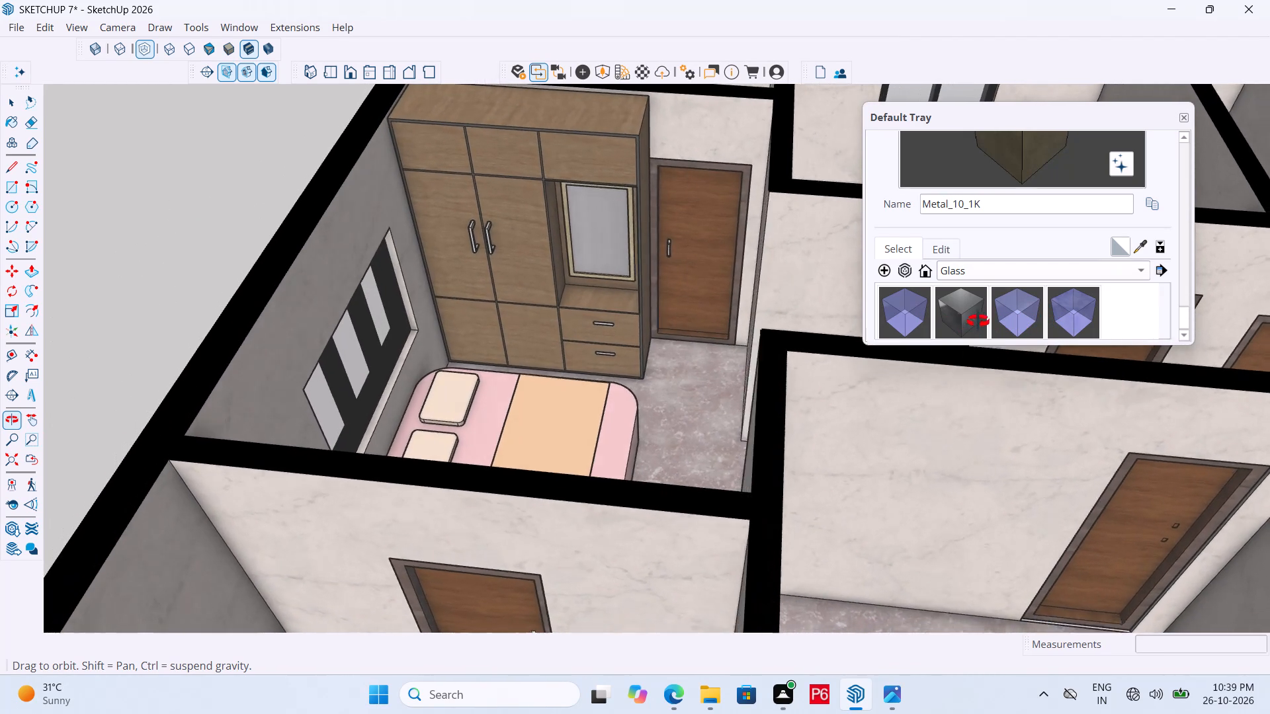
{"action": "middle_click_drag", "start_coordinate": [978, 321], "coordinate": [954, 326]}
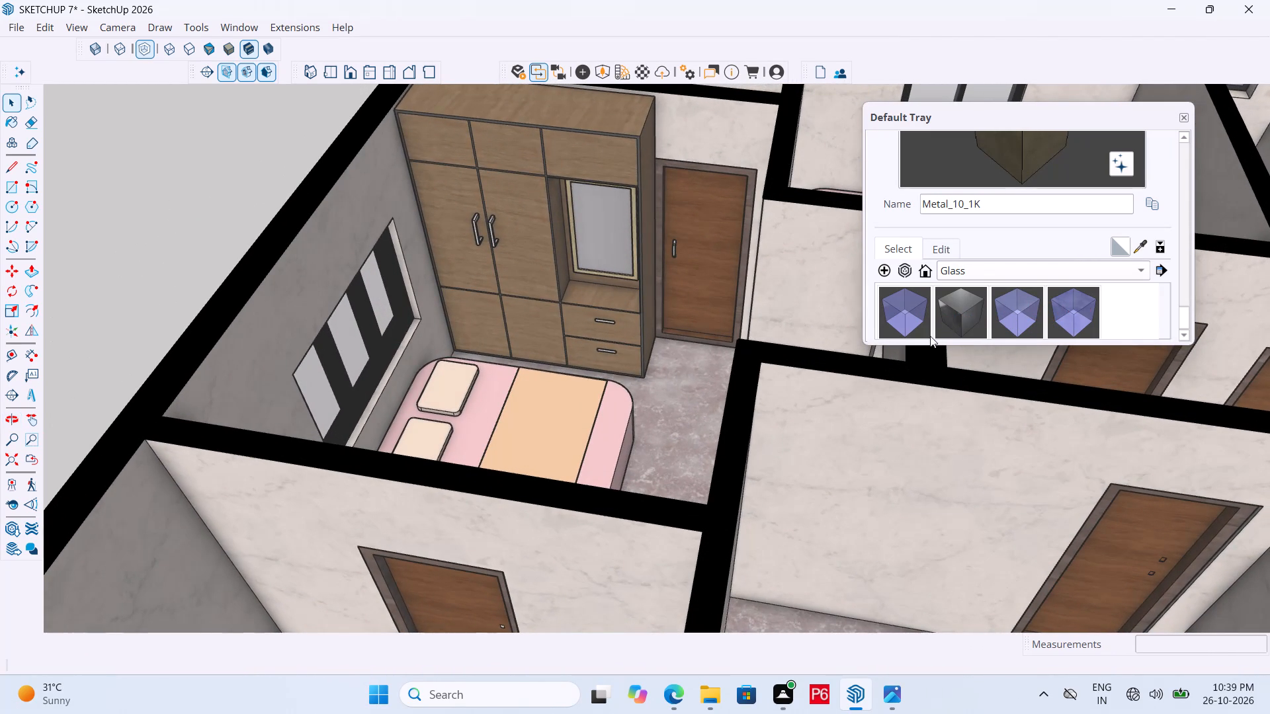
{"action": "scroll", "coordinate": [584, 276], "scroll_direction": "up", "scroll_amount": 7}
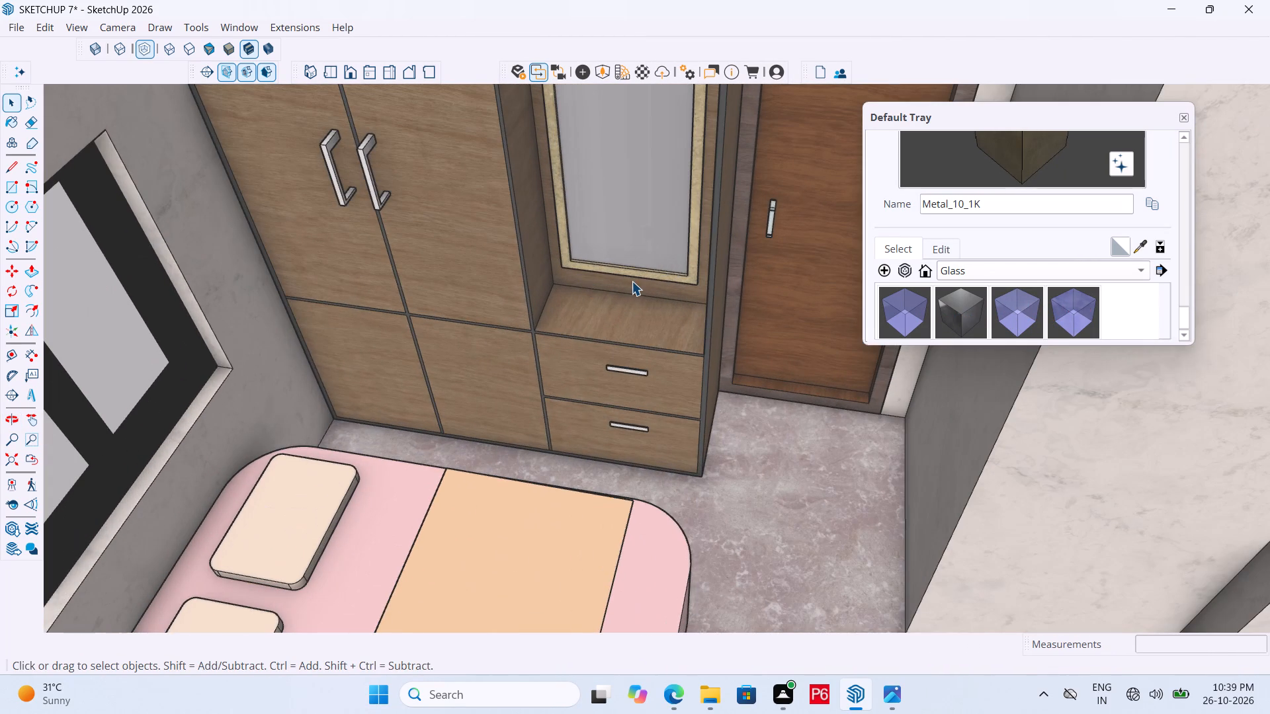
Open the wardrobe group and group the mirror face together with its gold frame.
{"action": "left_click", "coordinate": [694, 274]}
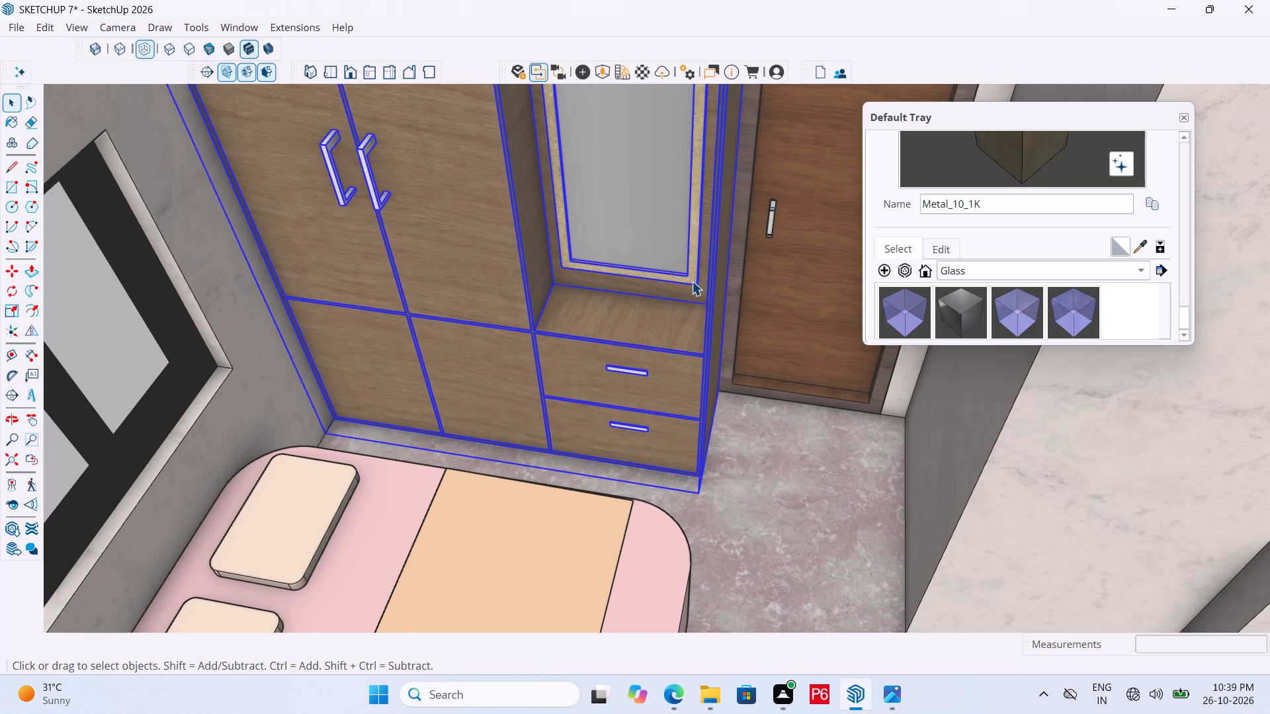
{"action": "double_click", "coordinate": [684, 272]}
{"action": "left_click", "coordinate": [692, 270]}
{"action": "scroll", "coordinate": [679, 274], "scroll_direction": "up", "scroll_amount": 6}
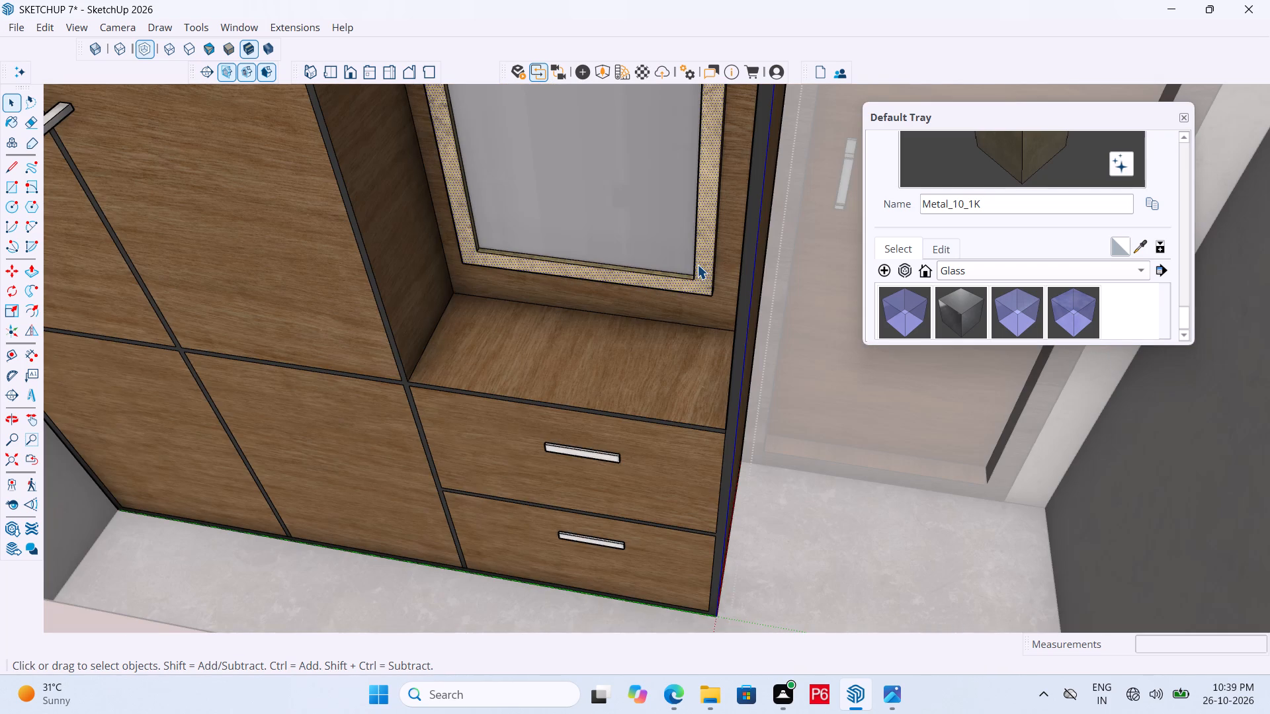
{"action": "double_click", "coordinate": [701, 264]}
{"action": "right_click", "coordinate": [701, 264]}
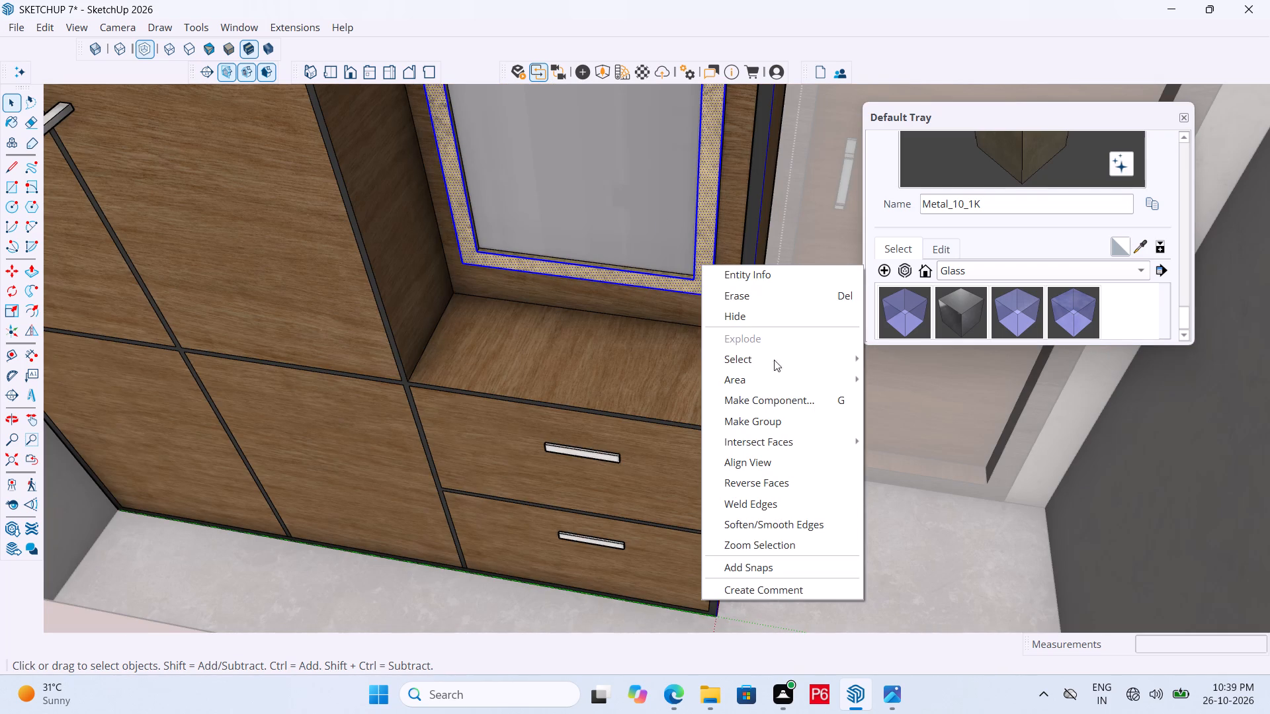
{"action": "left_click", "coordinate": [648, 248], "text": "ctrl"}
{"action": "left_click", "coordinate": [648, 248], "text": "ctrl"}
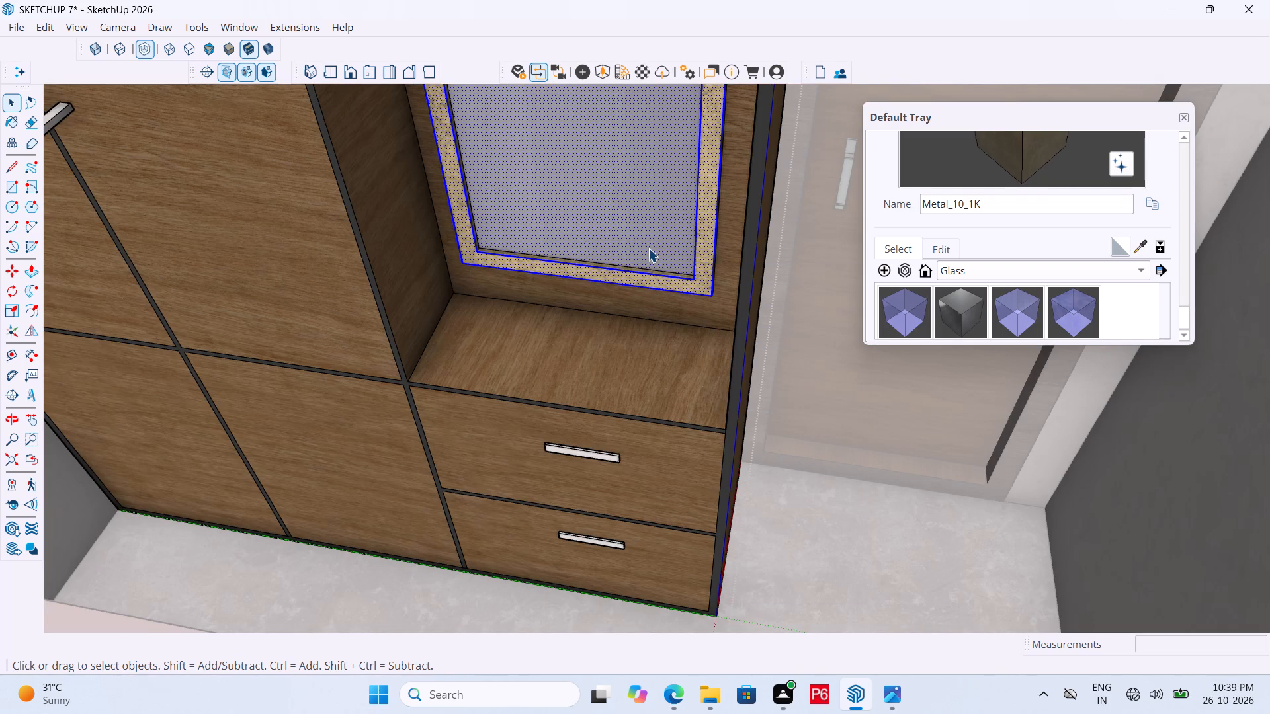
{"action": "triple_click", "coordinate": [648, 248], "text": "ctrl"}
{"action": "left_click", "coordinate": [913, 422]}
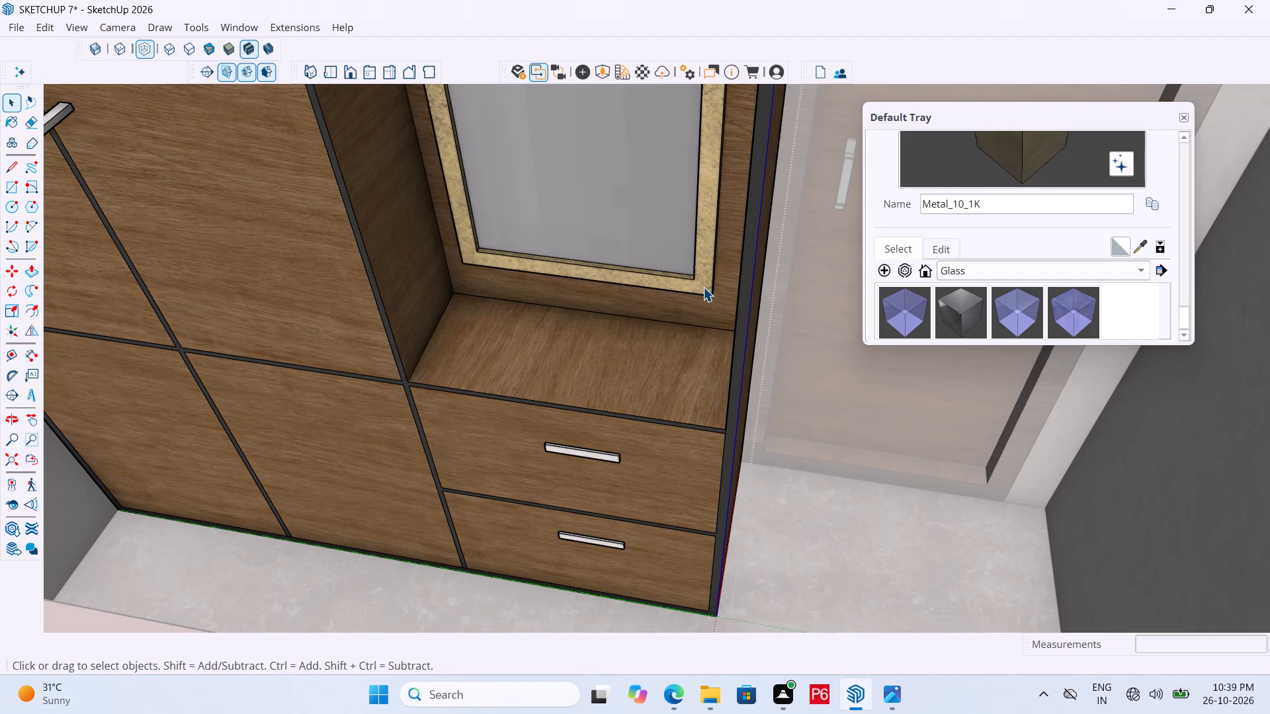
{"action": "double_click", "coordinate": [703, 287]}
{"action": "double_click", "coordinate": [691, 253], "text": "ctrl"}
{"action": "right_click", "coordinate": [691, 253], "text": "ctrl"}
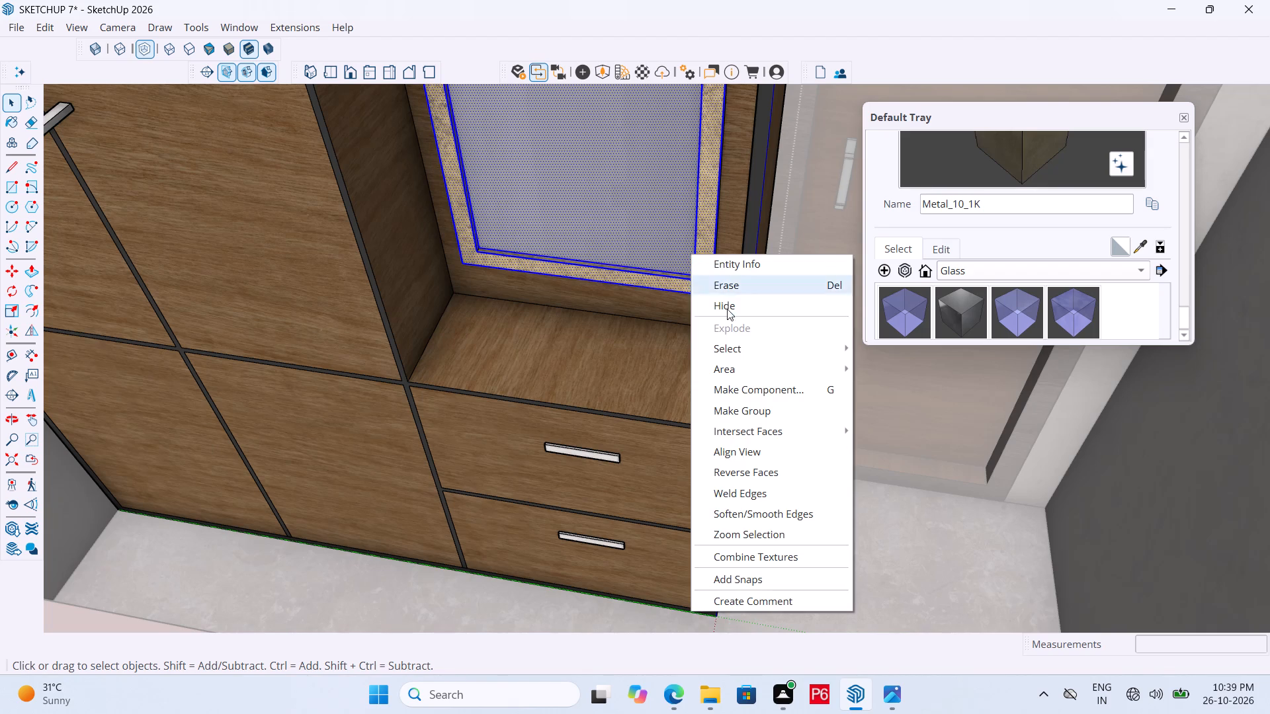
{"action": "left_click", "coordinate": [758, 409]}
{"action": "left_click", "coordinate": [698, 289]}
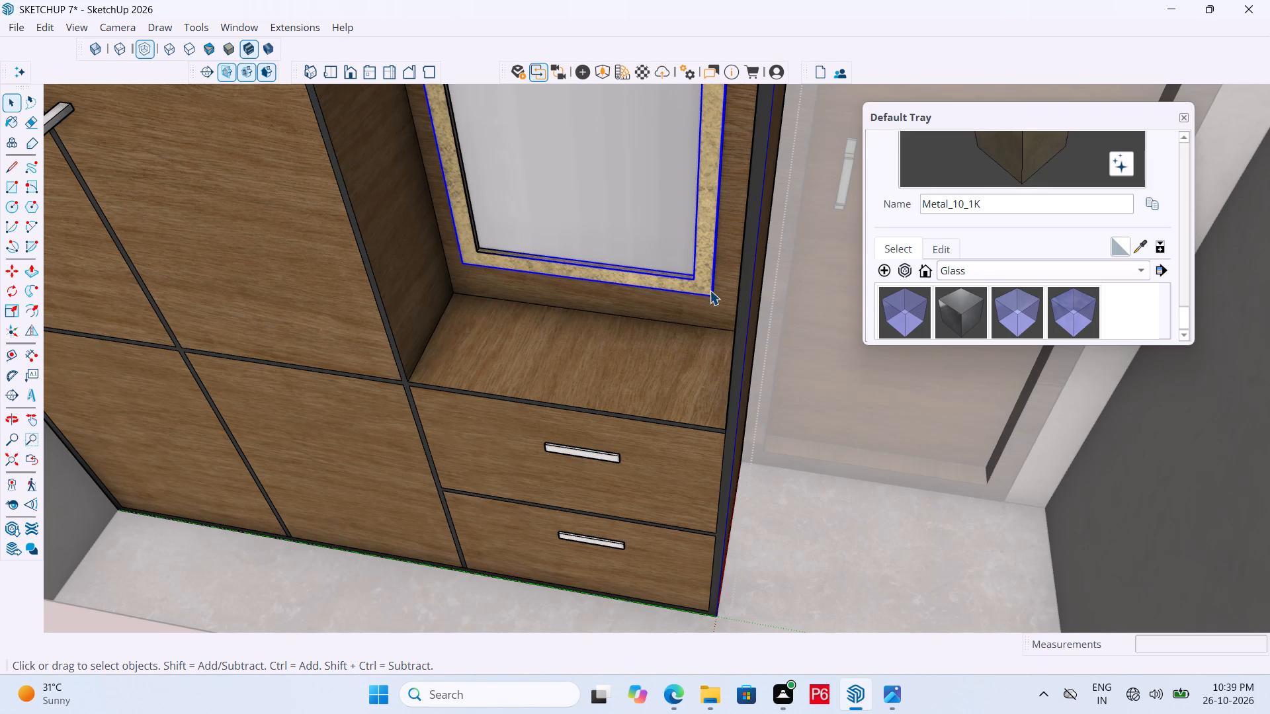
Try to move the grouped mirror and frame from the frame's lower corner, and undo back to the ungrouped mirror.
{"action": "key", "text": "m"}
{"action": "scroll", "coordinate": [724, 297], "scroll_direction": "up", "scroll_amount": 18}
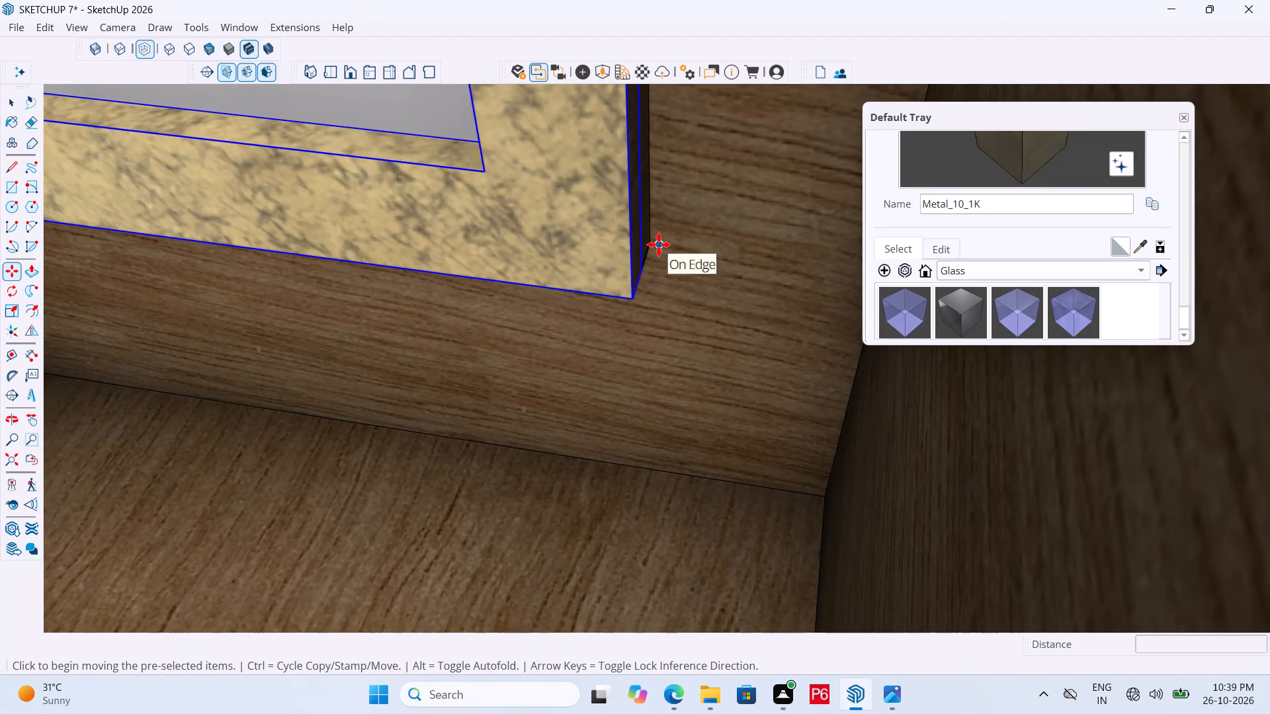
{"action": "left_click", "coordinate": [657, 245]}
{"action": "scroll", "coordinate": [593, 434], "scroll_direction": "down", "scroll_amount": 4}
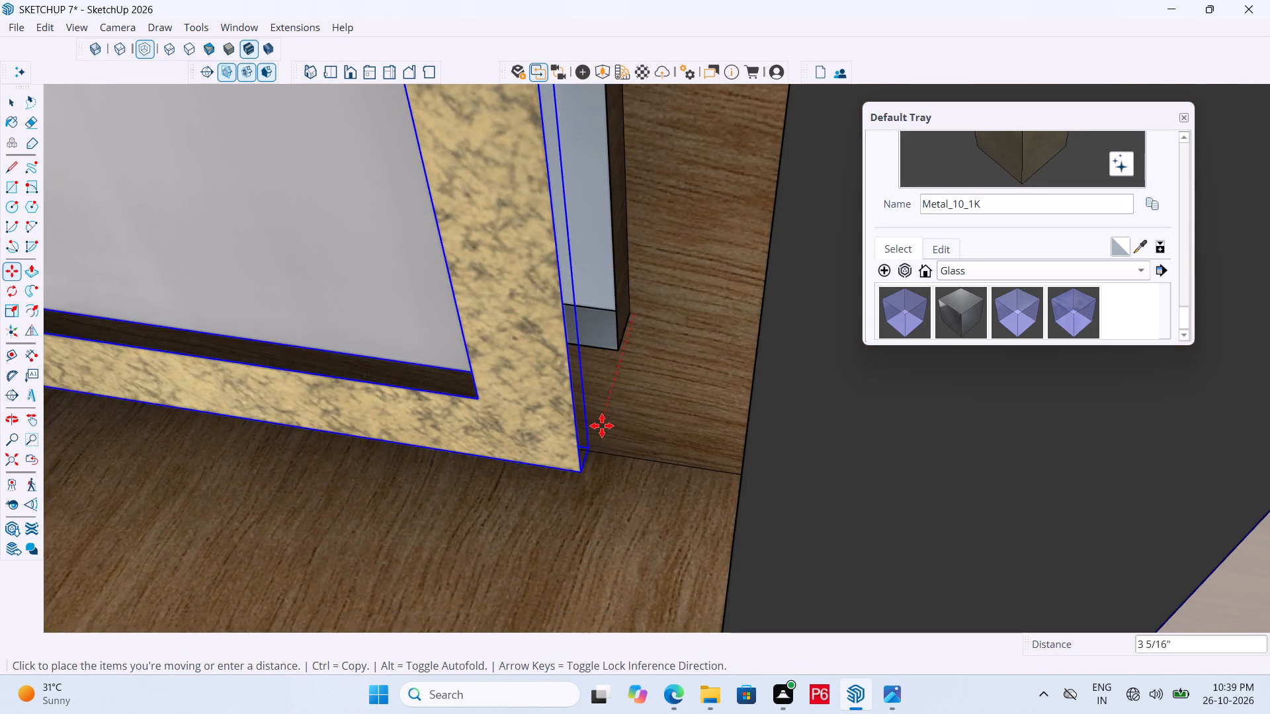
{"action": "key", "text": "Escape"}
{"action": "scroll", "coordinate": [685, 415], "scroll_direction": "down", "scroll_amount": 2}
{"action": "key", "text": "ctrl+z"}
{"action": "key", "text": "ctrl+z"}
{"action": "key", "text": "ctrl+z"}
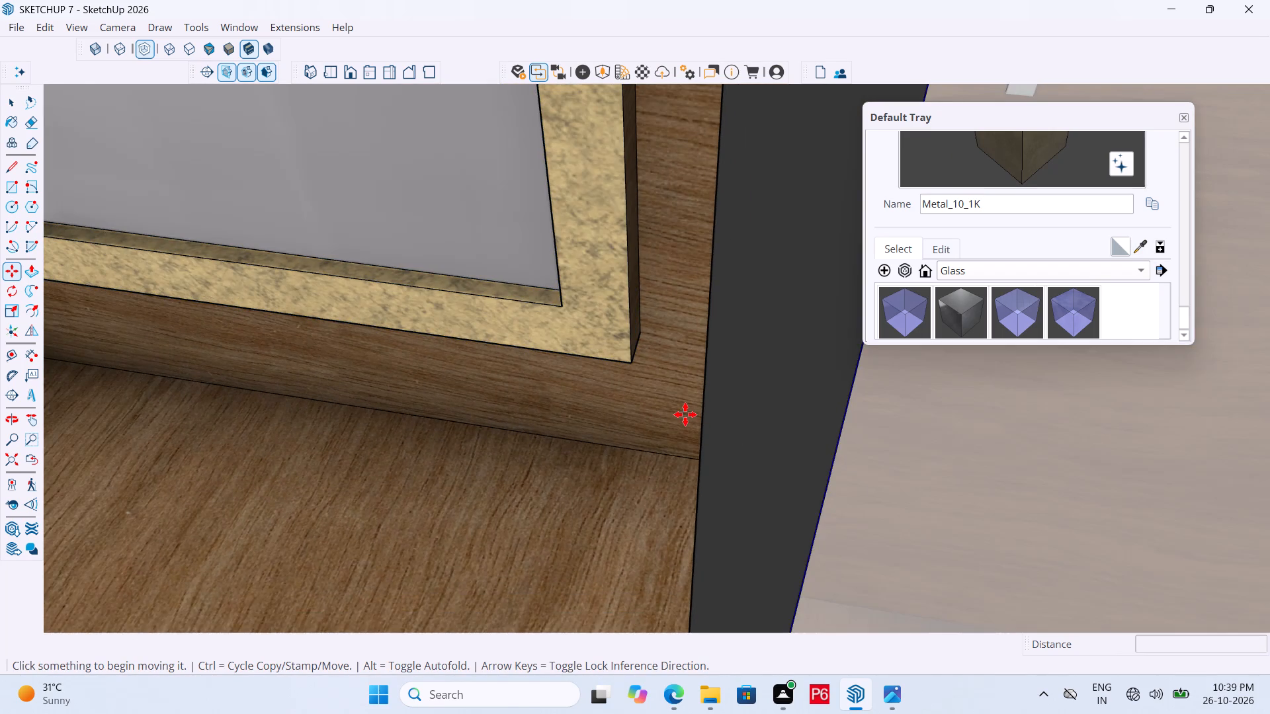
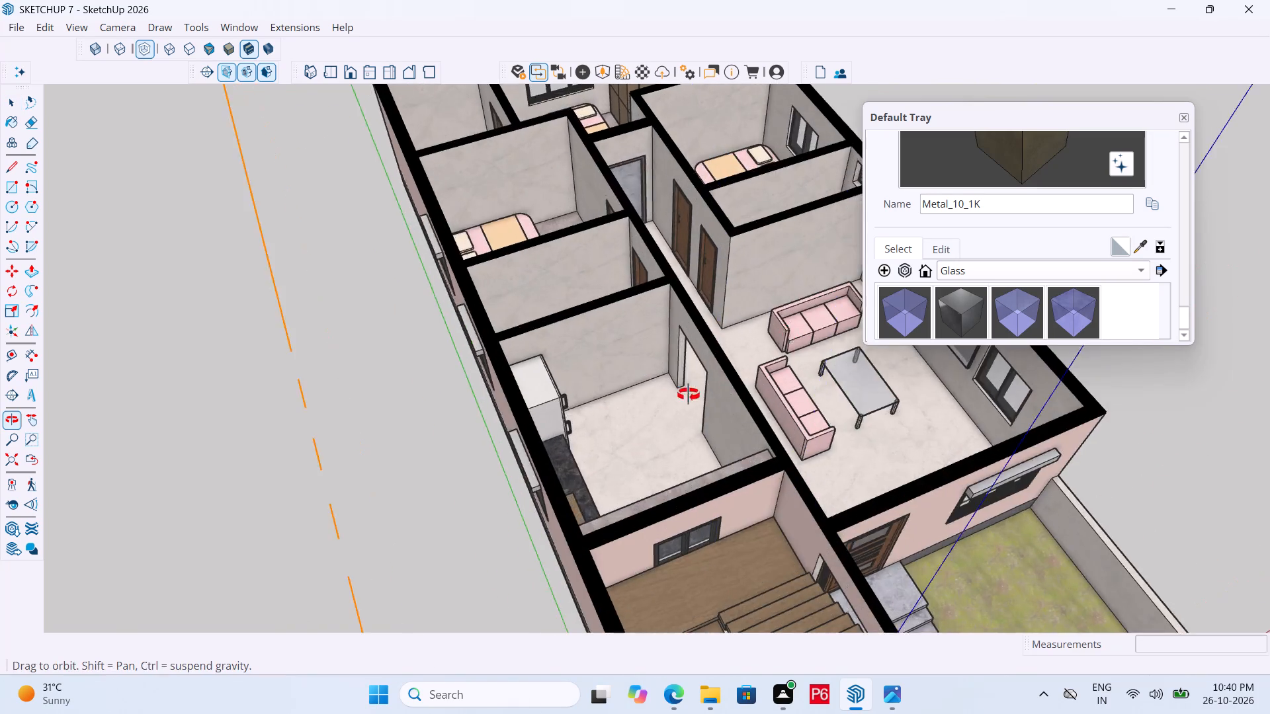
Examine the kitchen, blue-floored room, bedrooms and living room of the sectioned house from several angles.
{"action": "middle_click_drag", "start_coordinate": [689, 395], "coordinate": [340, 434]}
{"action": "scroll", "coordinate": [685, 355], "scroll_direction": "down", "scroll_amount": 5}
{"action": "middle_click_drag", "start_coordinate": [684, 352], "coordinate": [337, 248]}
{"action": "scroll", "coordinate": [792, 283], "scroll_direction": "up", "scroll_amount": 5}
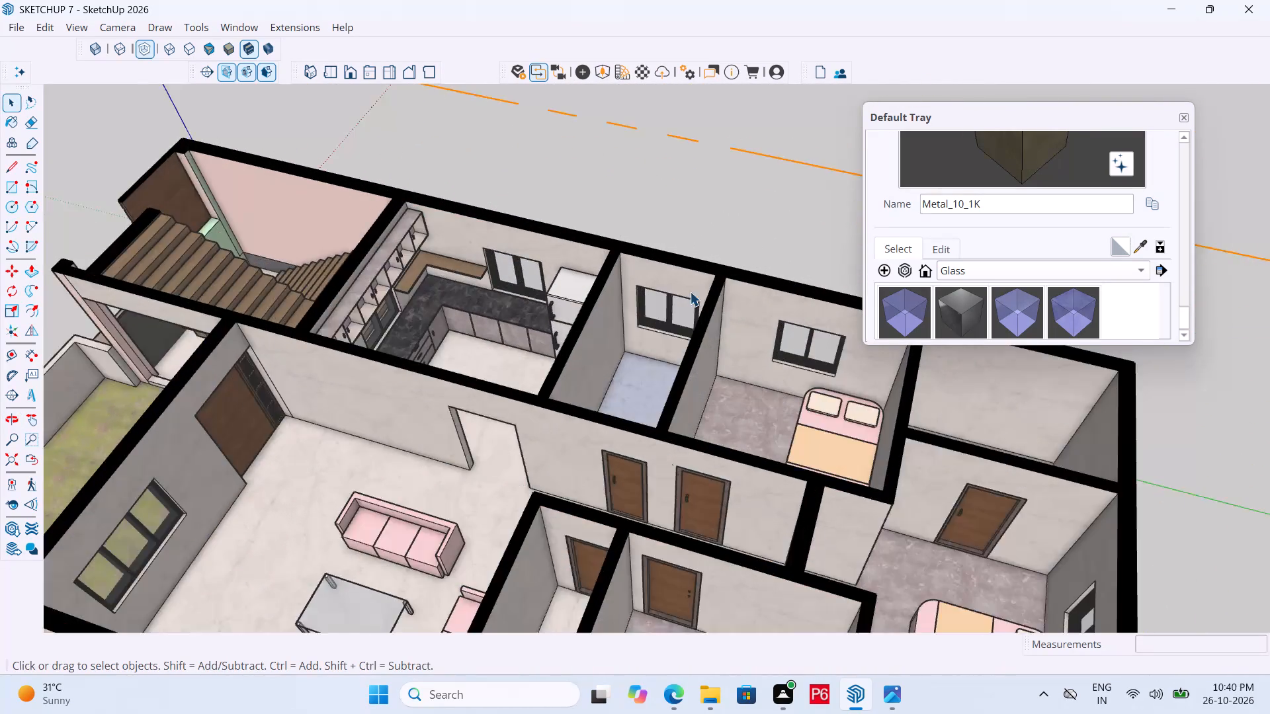
{"action": "scroll", "coordinate": [690, 292], "scroll_direction": "up", "scroll_amount": 6}
{"action": "middle_click_drag", "start_coordinate": [530, 321], "coordinate": [449, 303]}
{"action": "scroll", "coordinate": [841, 296], "scroll_direction": "down", "scroll_amount": 8}
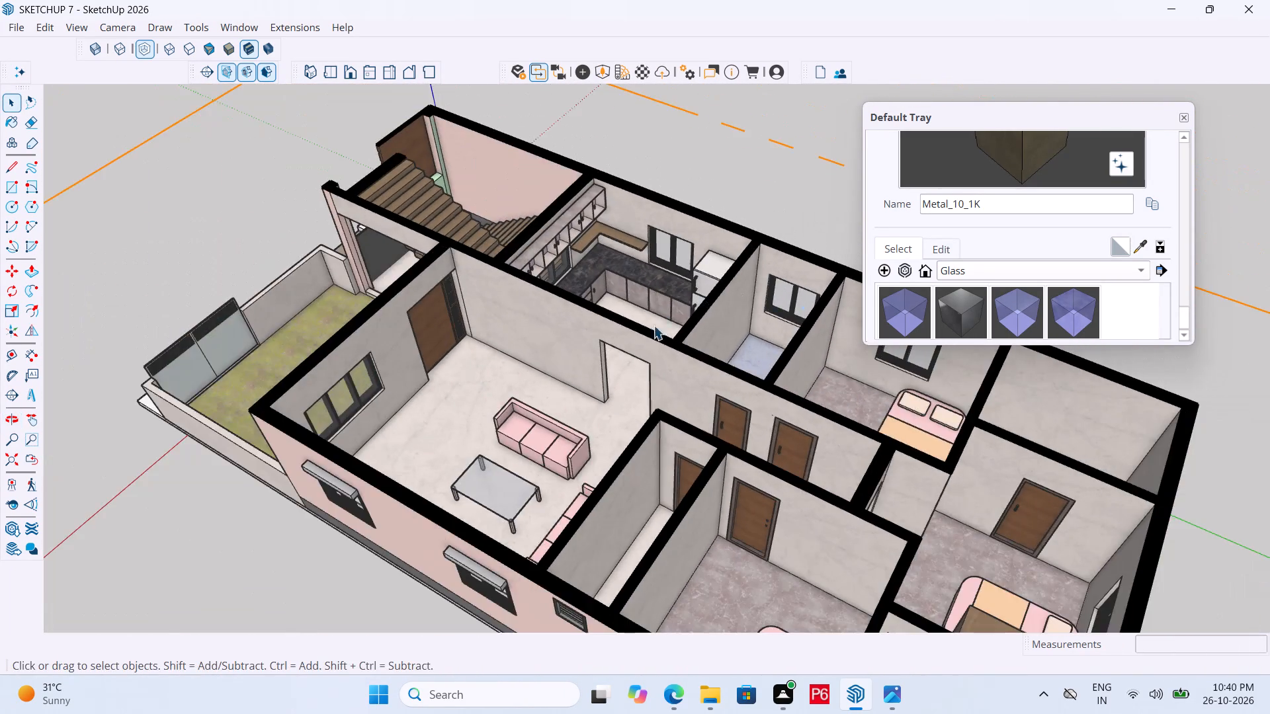
{"action": "middle_click_drag", "start_coordinate": [663, 331], "coordinate": [837, 332]}
{"action": "scroll", "coordinate": [808, 331], "scroll_direction": "up", "scroll_amount": 6}
{"action": "middle_click_drag", "start_coordinate": [777, 263], "coordinate": [908, 270]}
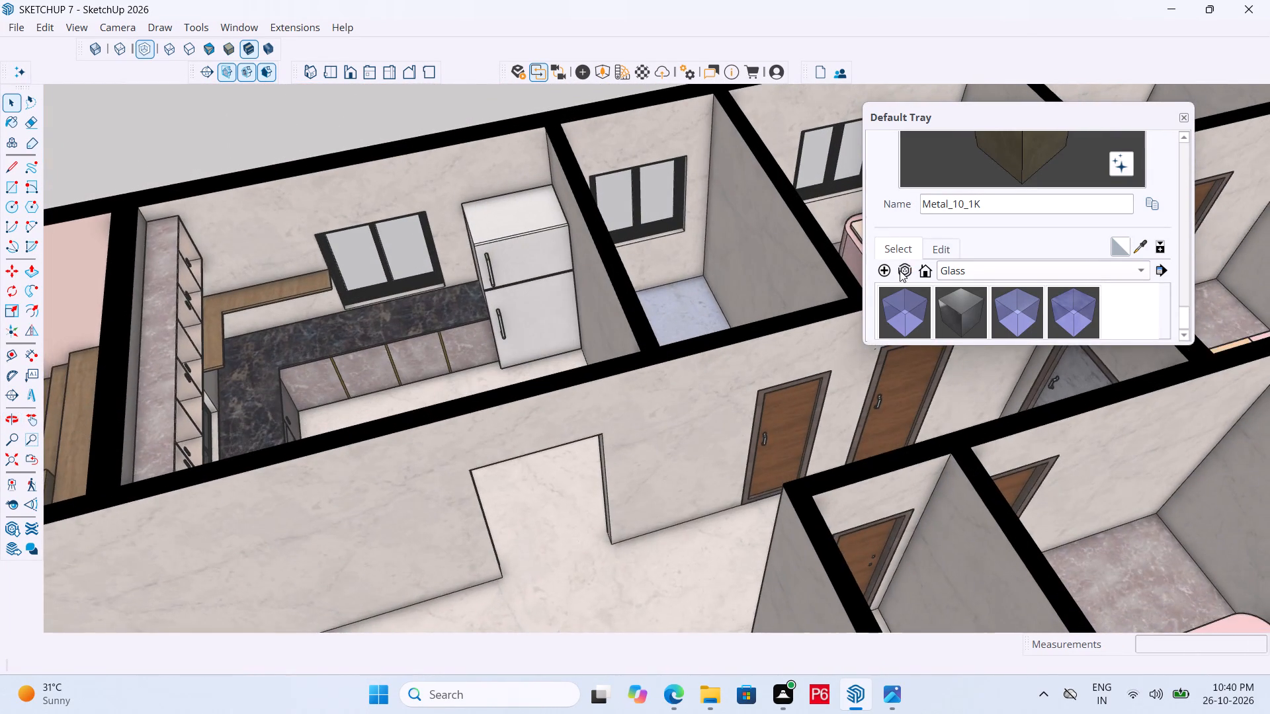
{"action": "scroll", "coordinate": [811, 208], "scroll_direction": "up", "scroll_amount": 1}
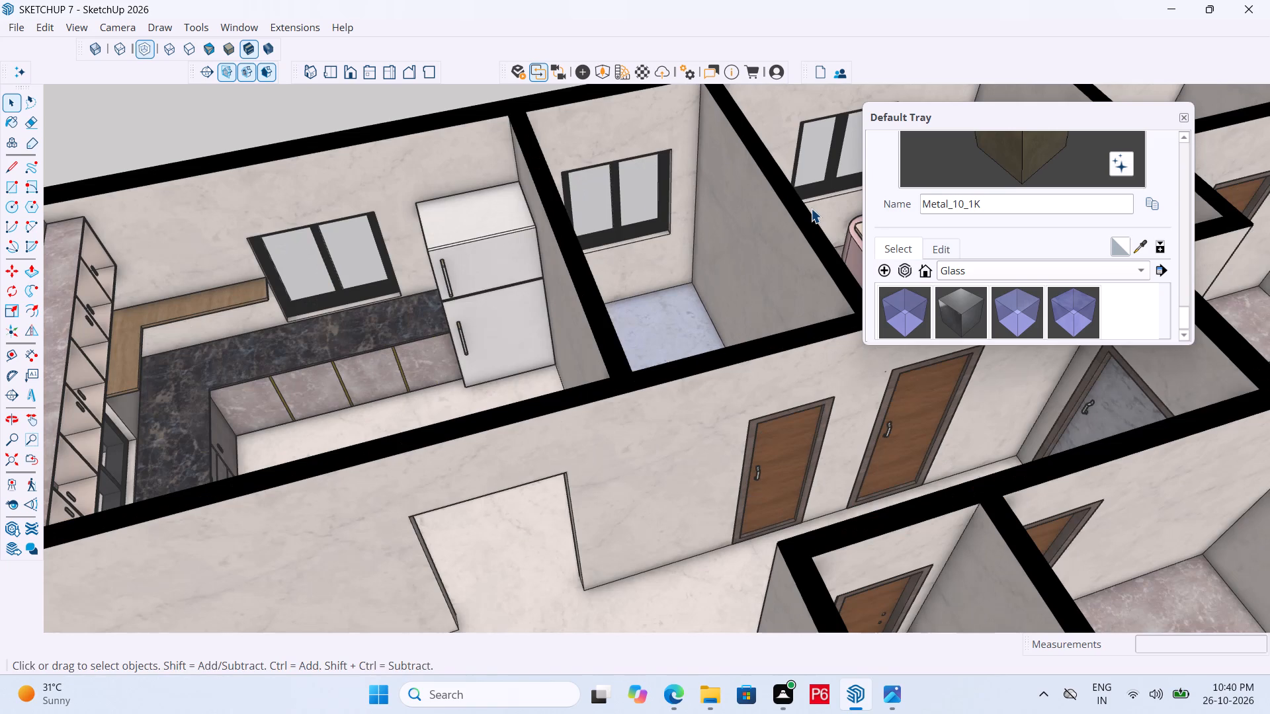
{"action": "scroll", "coordinate": [563, 266], "scroll_direction": "down", "scroll_amount": 4}
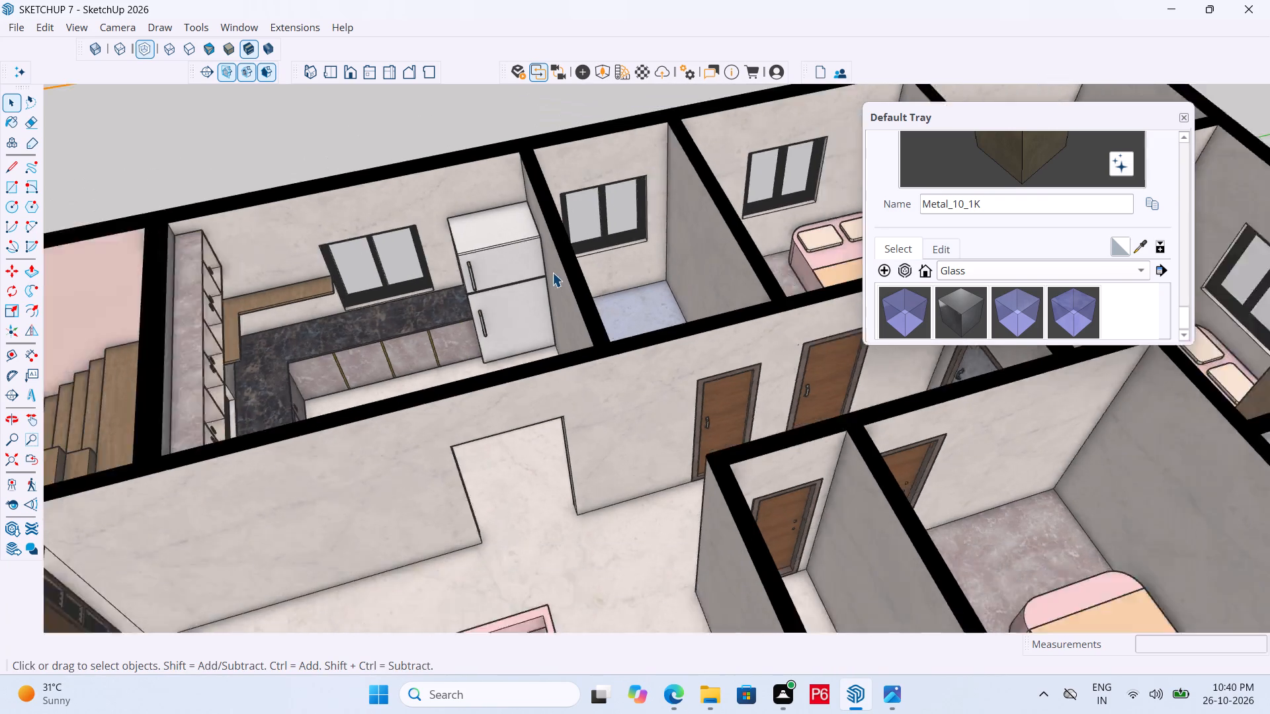
{"action": "scroll", "coordinate": [552, 272], "scroll_direction": "down", "scroll_amount": 4}
{"action": "middle_click_drag", "start_coordinate": [655, 290], "coordinate": [755, 404]}
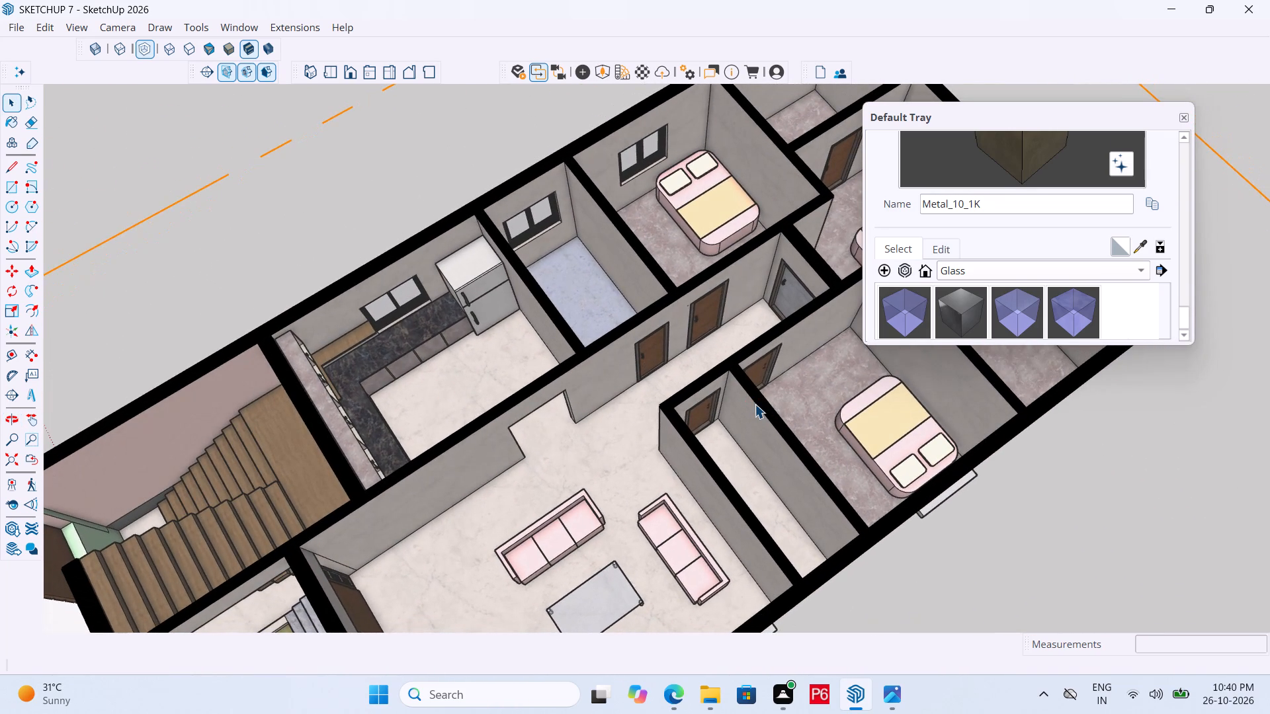
{"action": "middle_click_drag", "start_coordinate": [553, 273], "coordinate": [414, 286]}
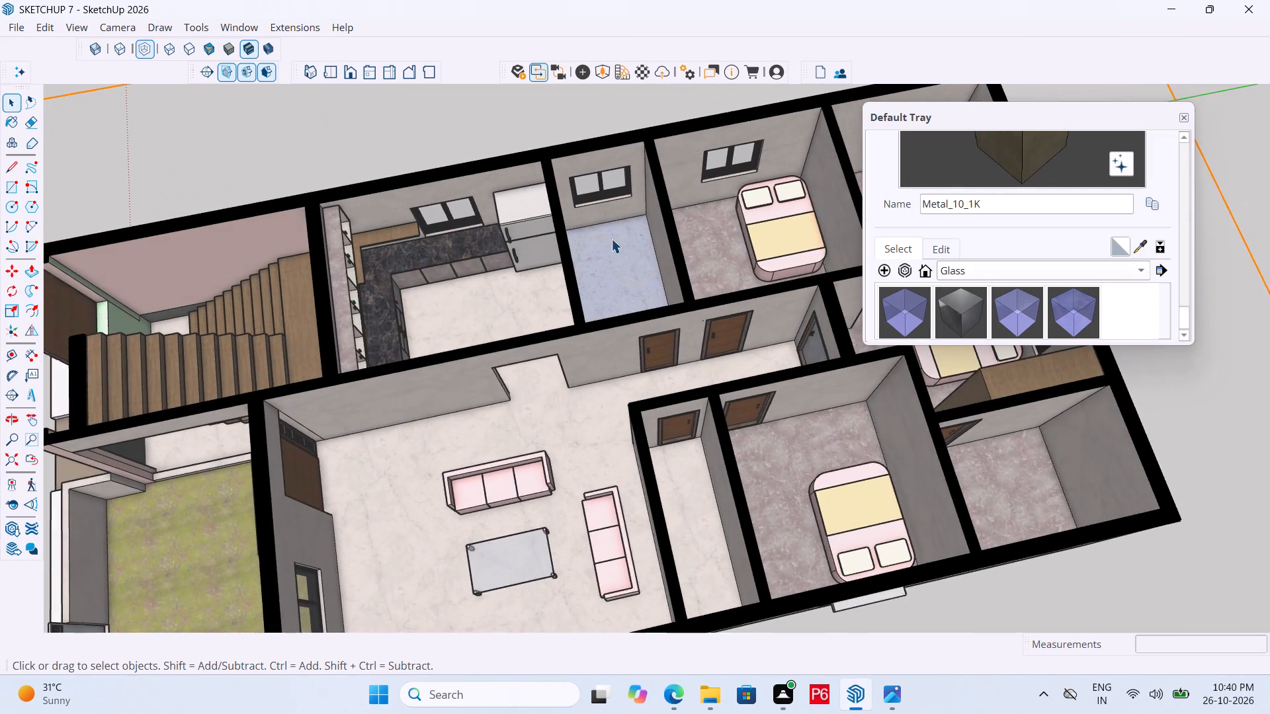
{"action": "scroll", "coordinate": [646, 211], "scroll_direction": "up", "scroll_amount": 6}
{"action": "middle_click_drag", "start_coordinate": [619, 212], "coordinate": [638, 156]}
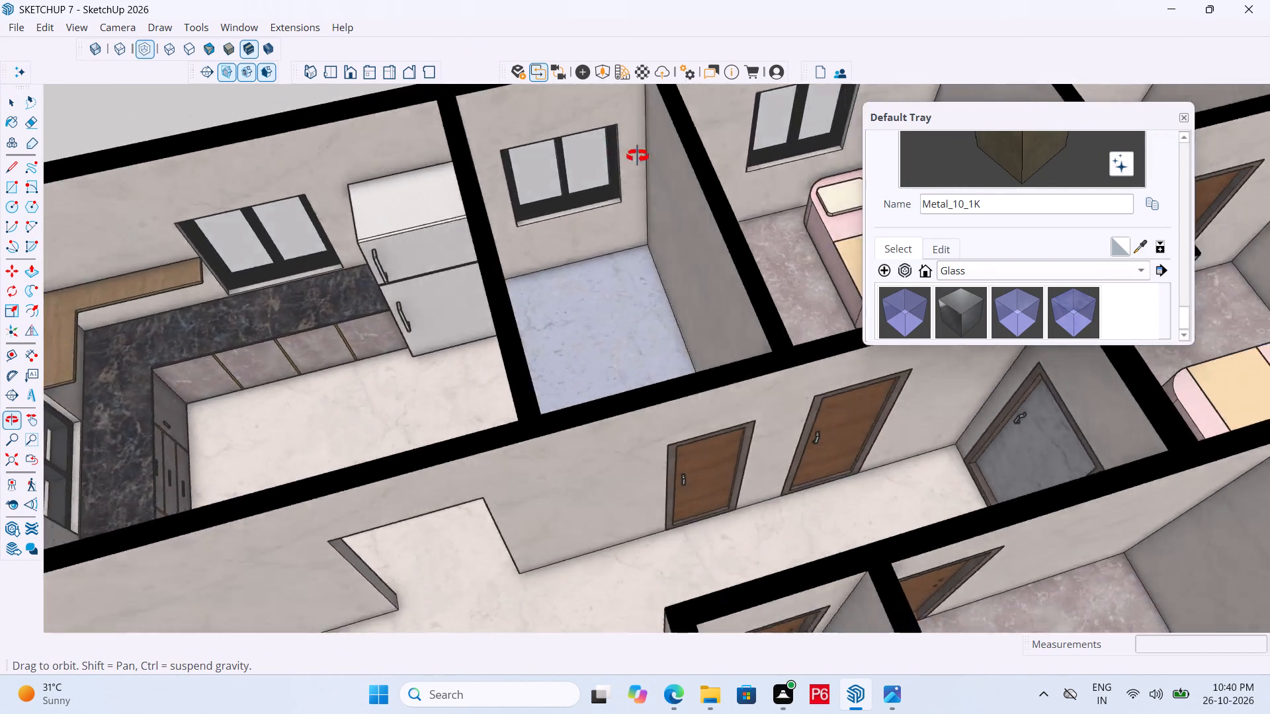
{"action": "middle_click_drag", "start_coordinate": [638, 156], "coordinate": [498, 204]}
{"action": "scroll", "coordinate": [433, 208], "scroll_direction": "down", "scroll_amount": 7}
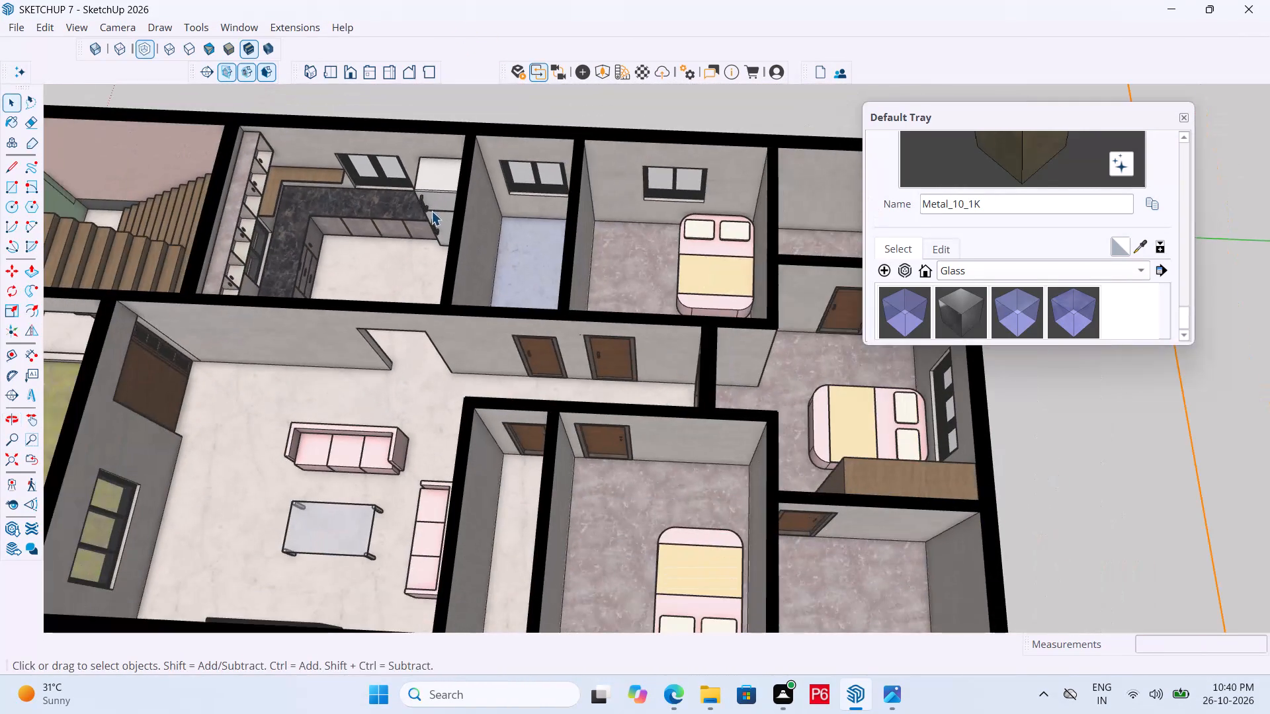
{"action": "middle_click_drag", "start_coordinate": [425, 278], "coordinate": [793, 182]}
{"action": "scroll", "coordinate": [653, 178], "scroll_direction": "down", "scroll_amount": 5}
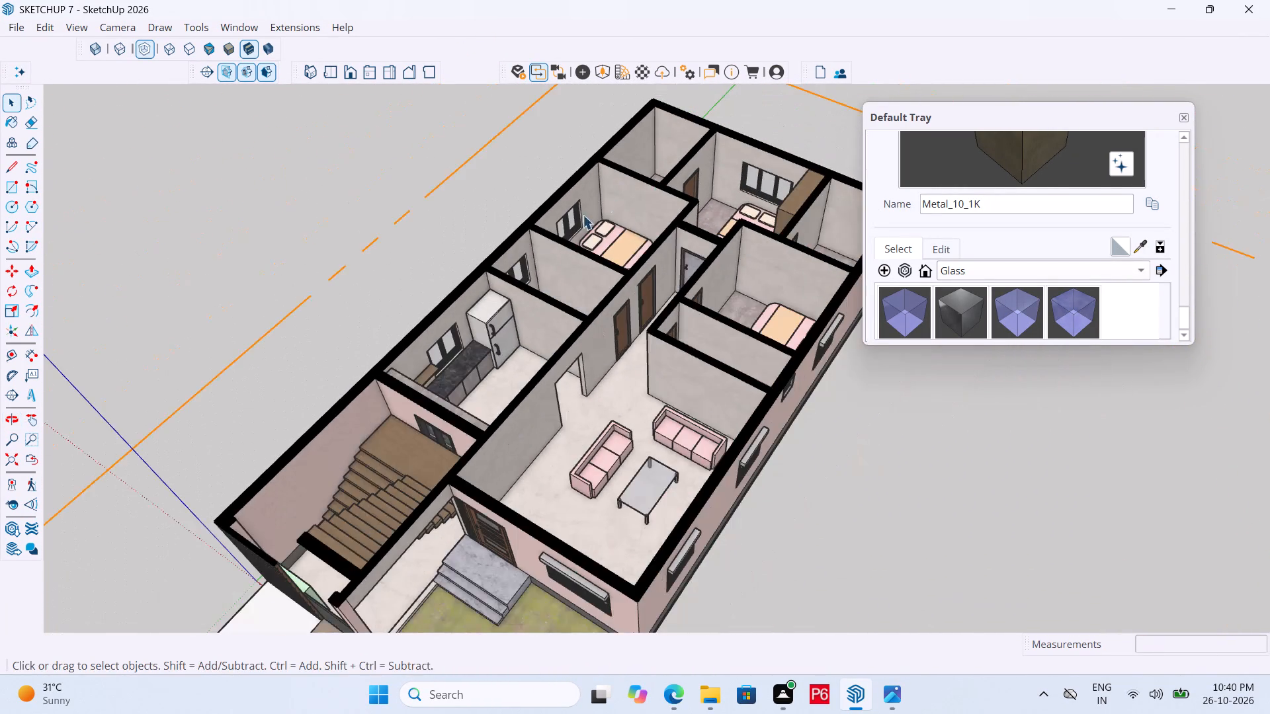
{"action": "middle_click_drag", "start_coordinate": [596, 311], "coordinate": [279, 310]}
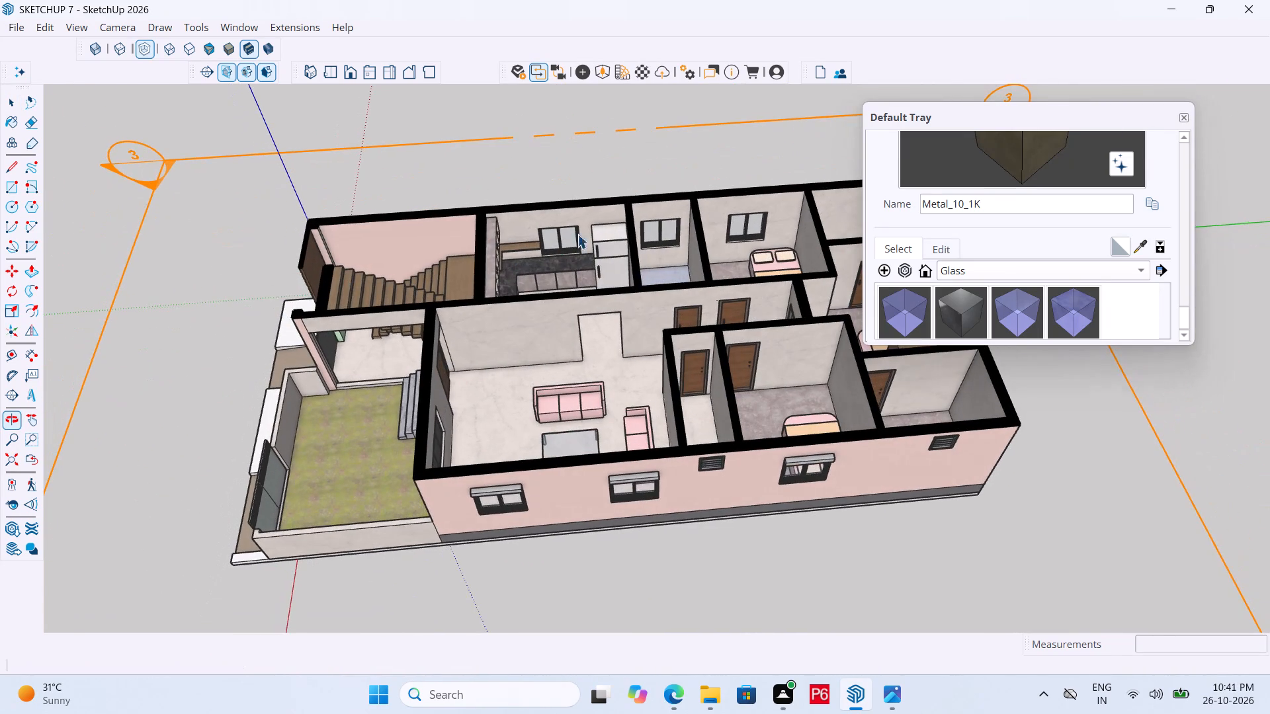
{"action": "scroll", "coordinate": [679, 230], "scroll_direction": "up", "scroll_amount": 5}
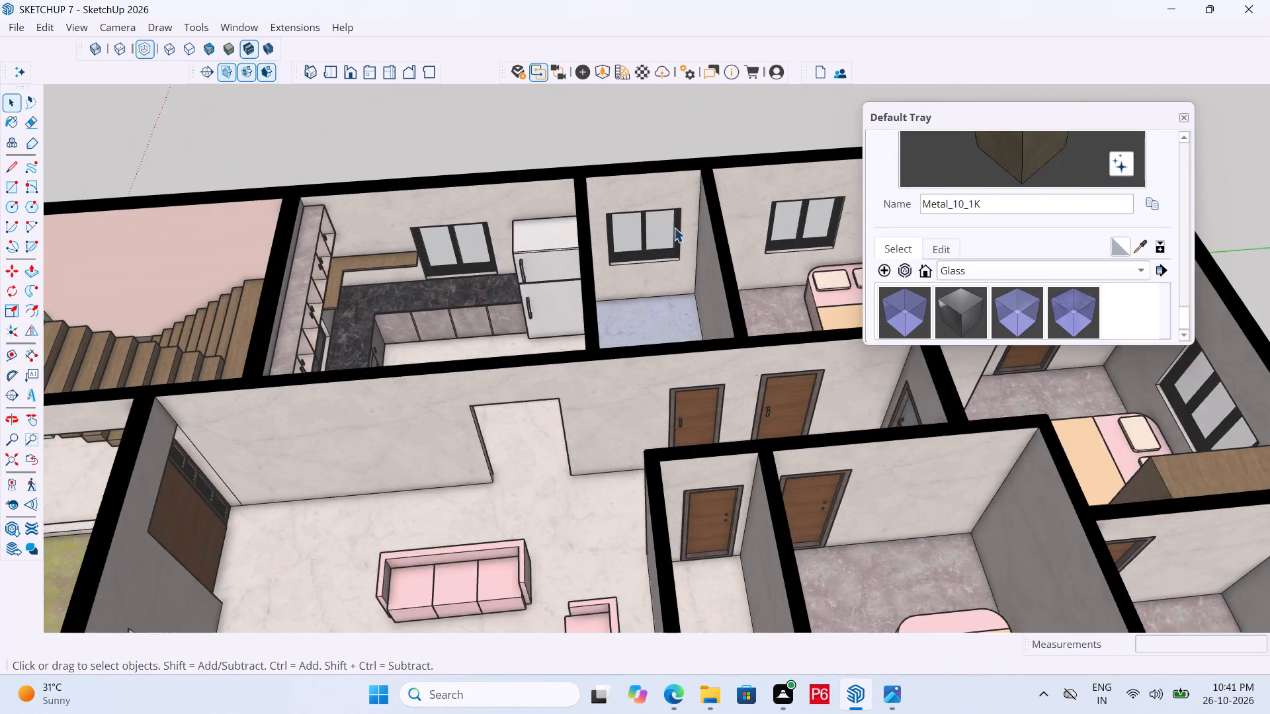
{"action": "scroll", "coordinate": [674, 227], "scroll_direction": "up", "scroll_amount": 5}
{"action": "scroll", "coordinate": [499, 262], "scroll_direction": "down", "scroll_amount": 12}
{"action": "middle_click_drag", "start_coordinate": [501, 308], "coordinate": [587, 413]}
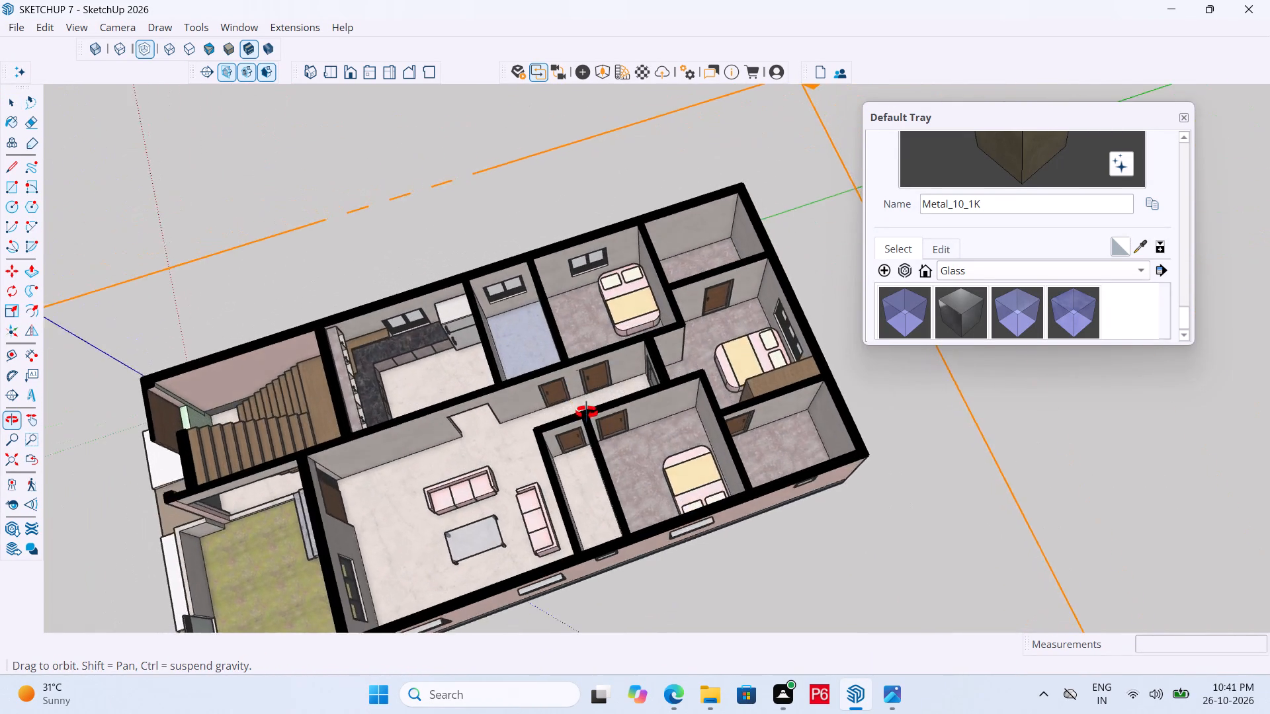
{"action": "middle_click_drag", "start_coordinate": [587, 413], "coordinate": [1244, 215]}
{"action": "middle_click_drag", "start_coordinate": [665, 460], "coordinate": [841, 387]}
Save the house model.
{"action": "key", "text": "ctrl+s"}
{"action": "key", "text": "ctrl+s"}
{"action": "key", "text": "ctrl+s"}
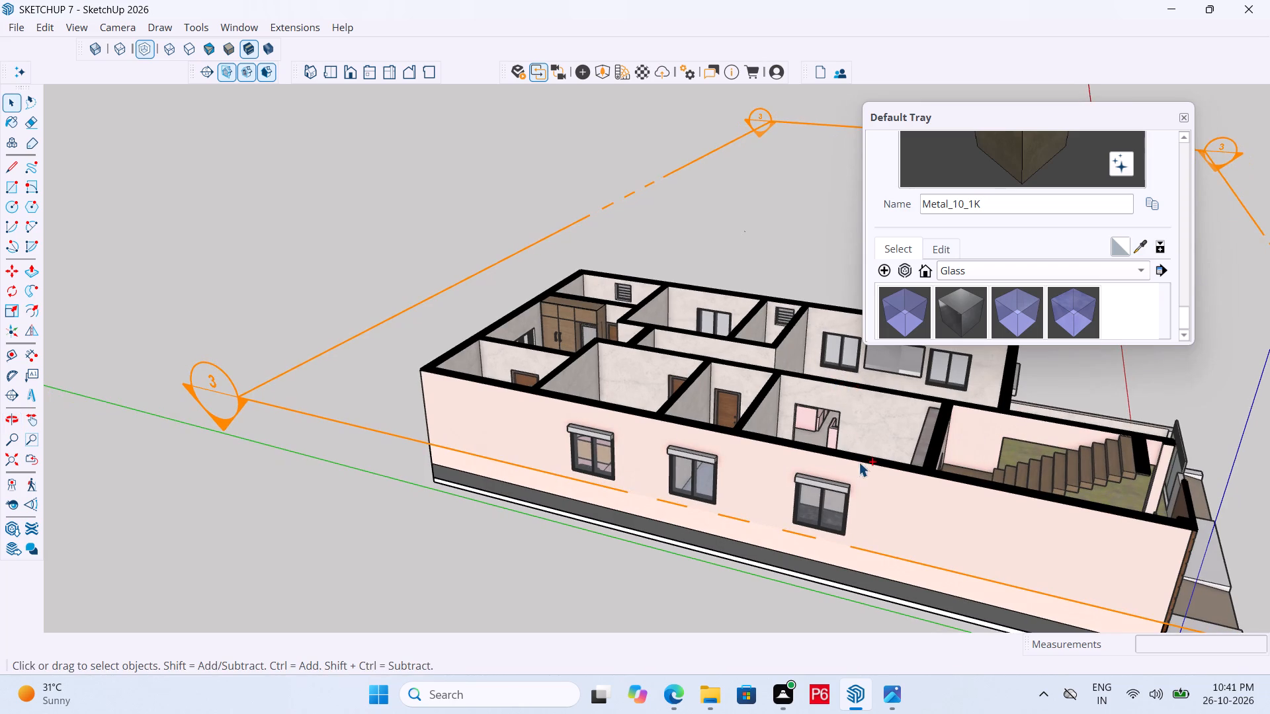
Examine the kitchen, the blue-floored room beside it and the overall floor layout from above.
{"action": "middle_click_drag", "start_coordinate": [859, 462], "coordinate": [674, 516]}
{"action": "middle_click_drag", "start_coordinate": [822, 461], "coordinate": [312, 547]}
{"action": "middle_click_drag", "start_coordinate": [805, 350], "coordinate": [636, 409]}
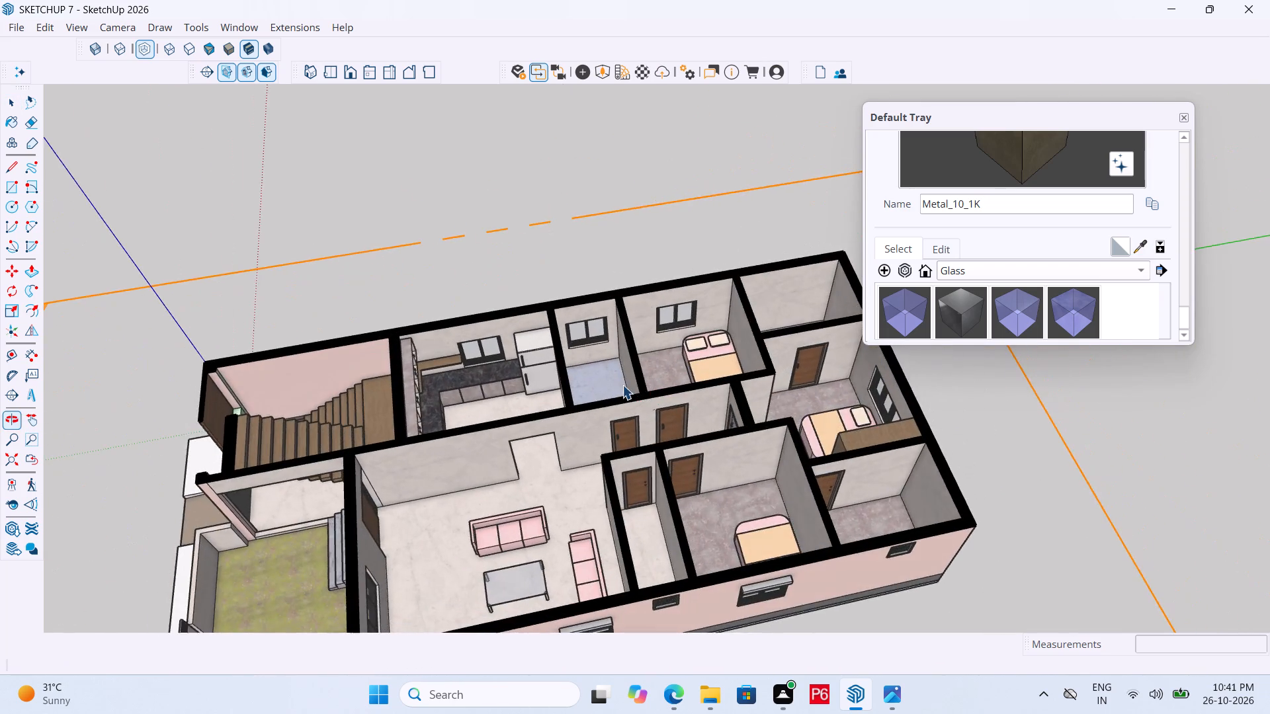
{"action": "scroll", "coordinate": [576, 377], "scroll_direction": "up", "scroll_amount": 6}
{"action": "middle_click_drag", "start_coordinate": [601, 371], "coordinate": [575, 503]}
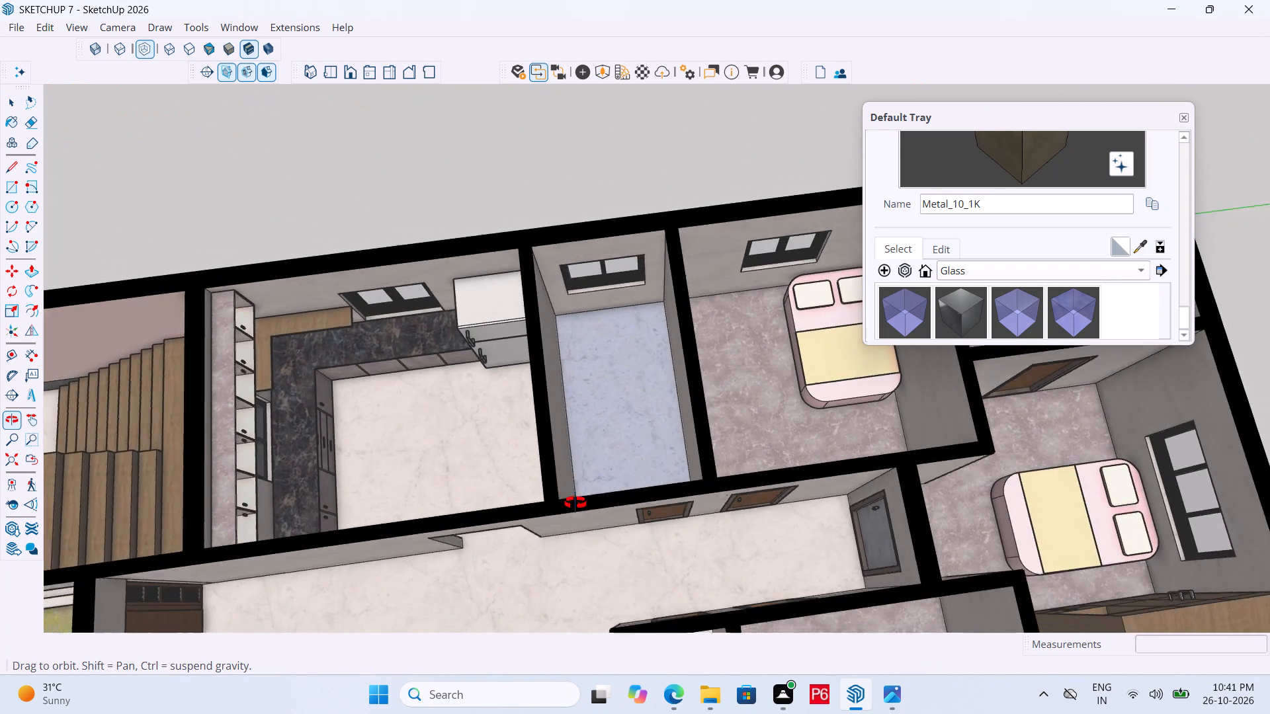
{"action": "middle_click_drag", "start_coordinate": [575, 503], "coordinate": [778, 409]}
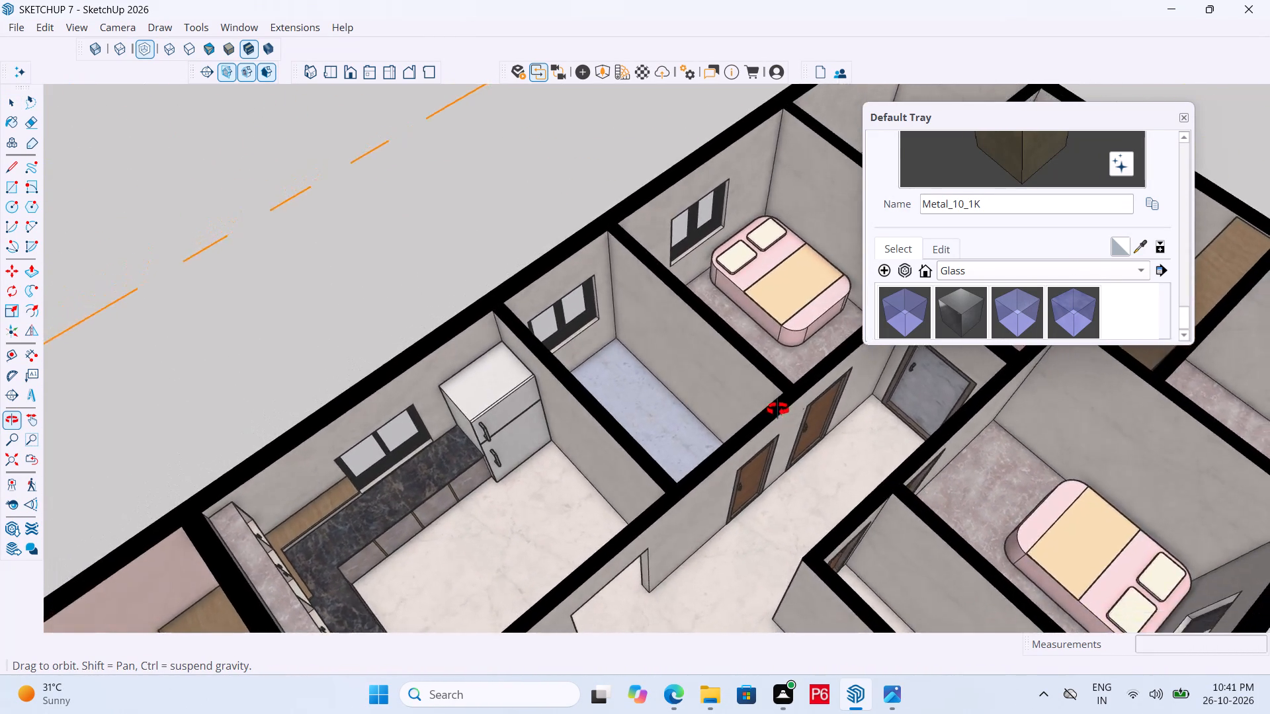
{"action": "middle_click_drag", "start_coordinate": [778, 409], "coordinate": [646, 337]}
{"action": "scroll", "coordinate": [650, 307], "scroll_direction": "down", "scroll_amount": 7}
{"action": "middle_click_drag", "start_coordinate": [589, 401], "coordinate": [708, 557]}
{"action": "scroll", "coordinate": [627, 393], "scroll_direction": "down", "scroll_amount": 6}
{"action": "middle_click_drag", "start_coordinate": [670, 458], "coordinate": [960, 459]}
{"action": "scroll", "coordinate": [605, 237], "scroll_direction": "down", "scroll_amount": 6}
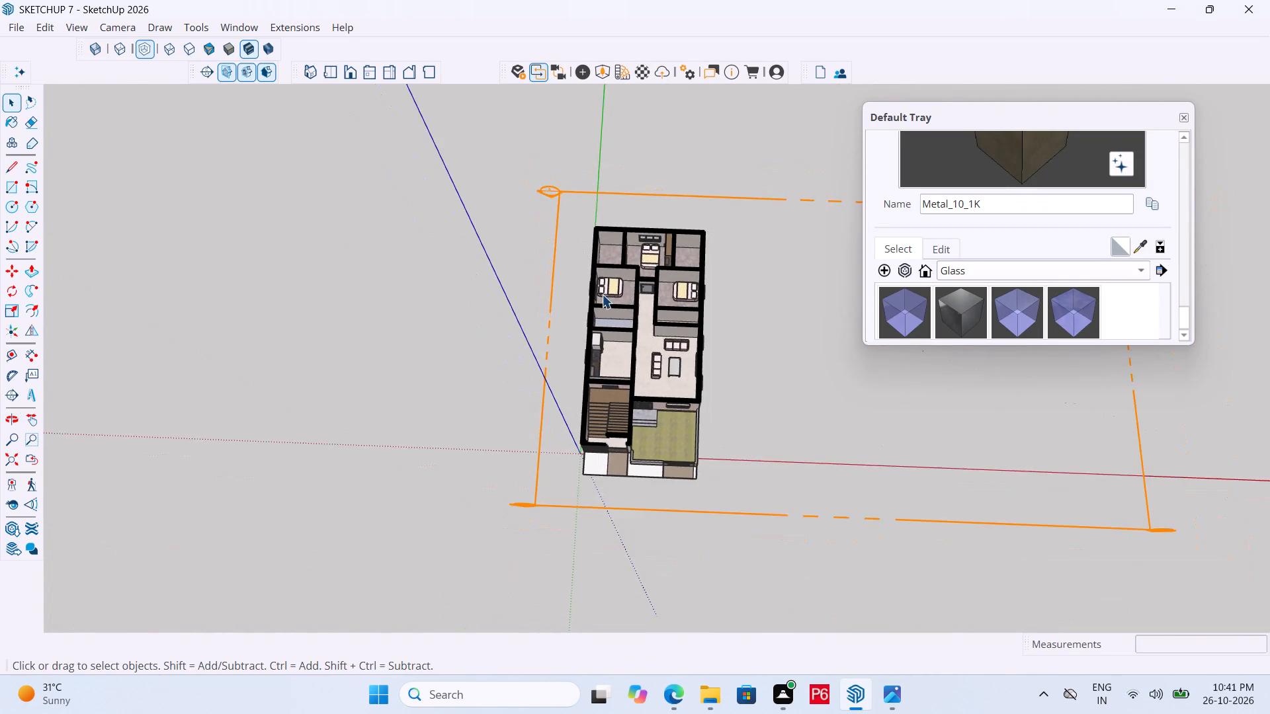
{"action": "middle_click_drag", "start_coordinate": [641, 330], "coordinate": [644, 313]}
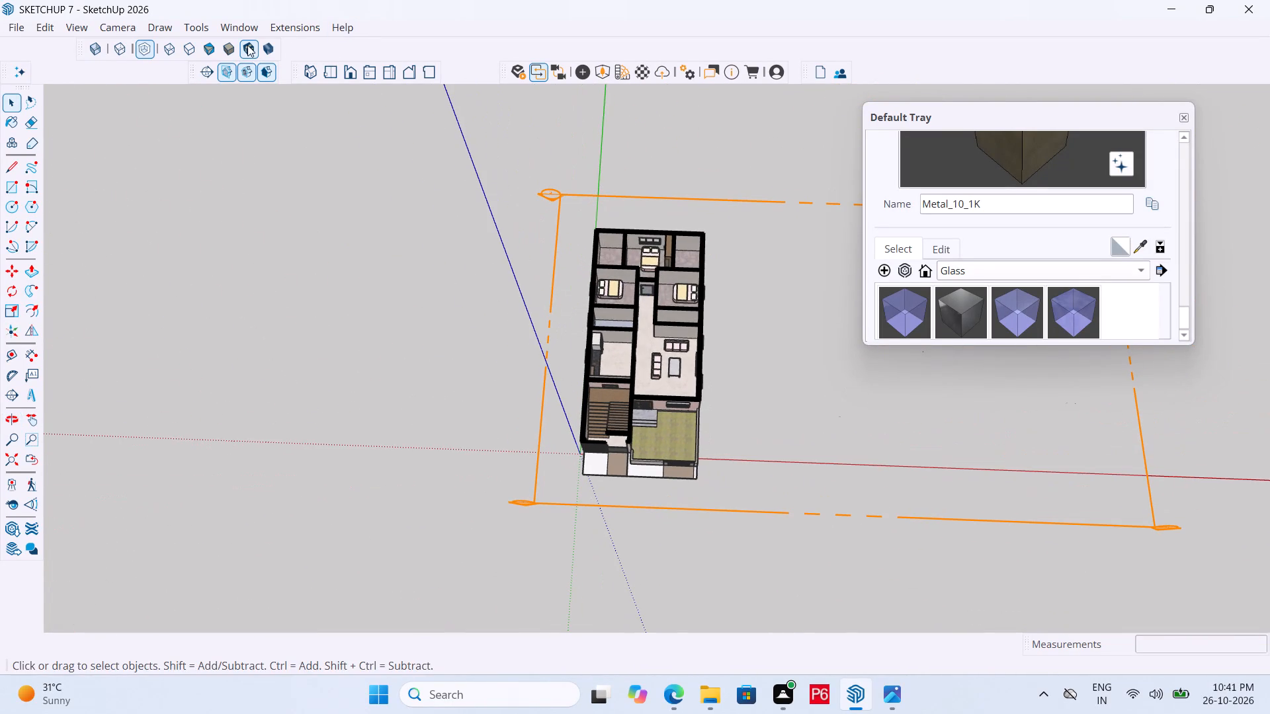
Show the whole floor plan in the standard top view and close the Default Tray.
{"action": "left_click", "coordinate": [328, 67]}
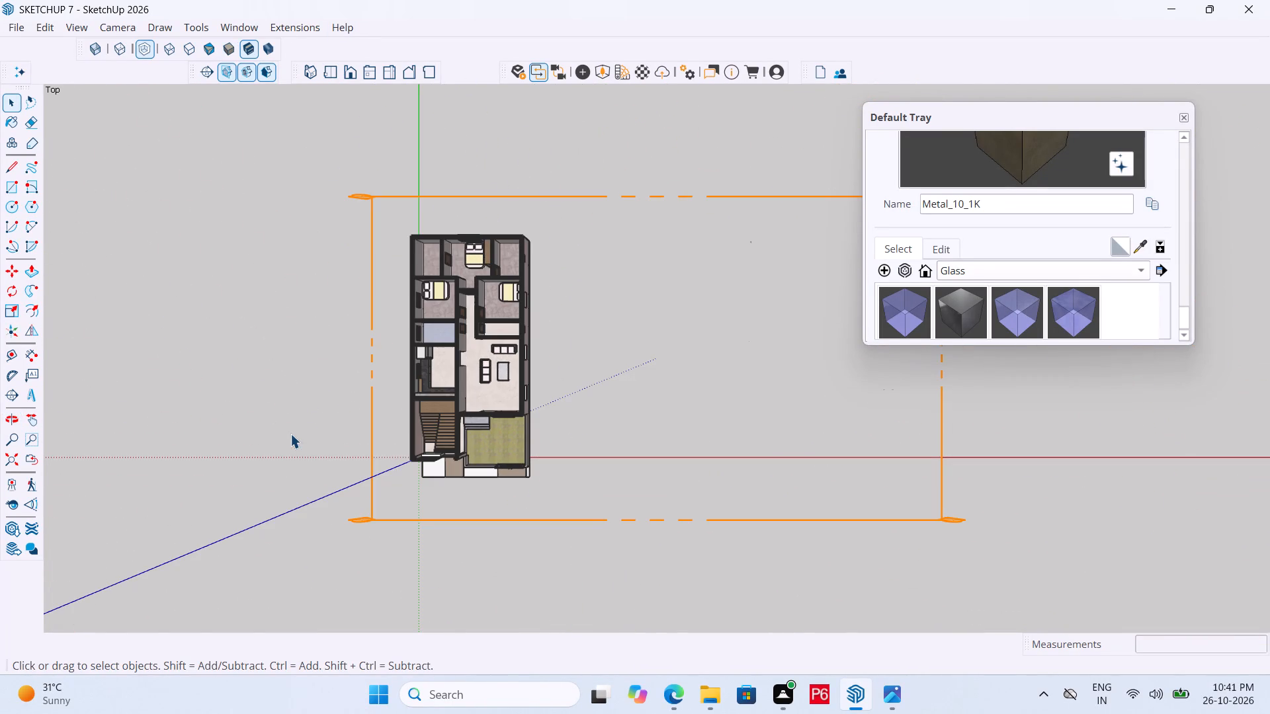
{"action": "scroll", "coordinate": [290, 426], "scroll_direction": "up", "scroll_amount": 8}
{"action": "scroll", "coordinate": [284, 458], "scroll_direction": "down", "scroll_amount": 4}
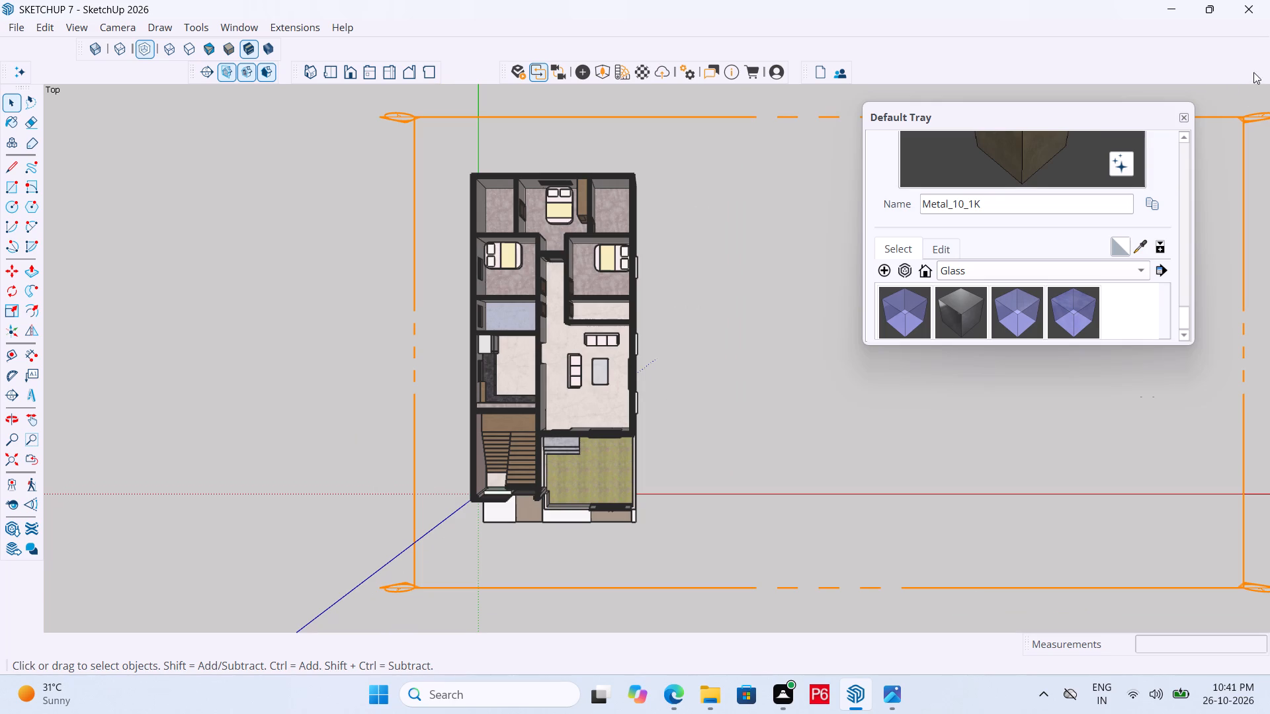
{"action": "left_click", "coordinate": [1187, 119]}
{"action": "scroll", "coordinate": [329, 303], "scroll_direction": "up", "scroll_amount": 3}
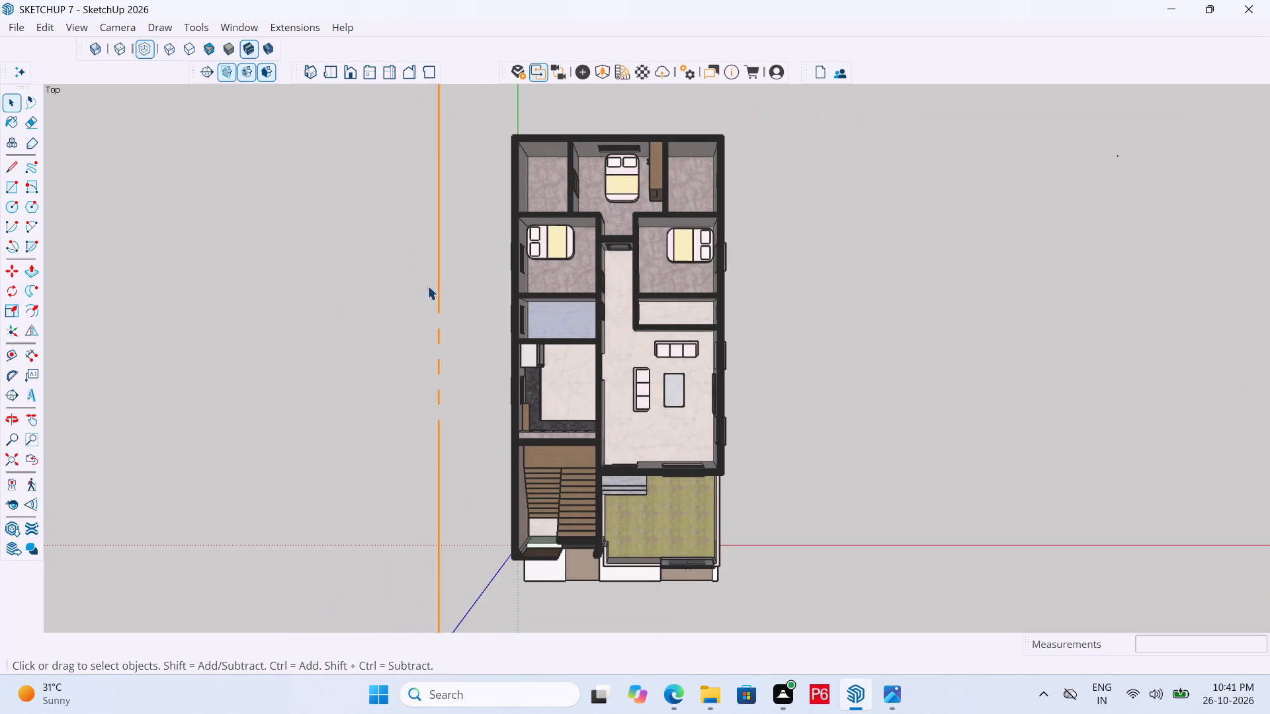
{"action": "scroll", "coordinate": [374, 311], "scroll_direction": "up", "scroll_amount": 2}
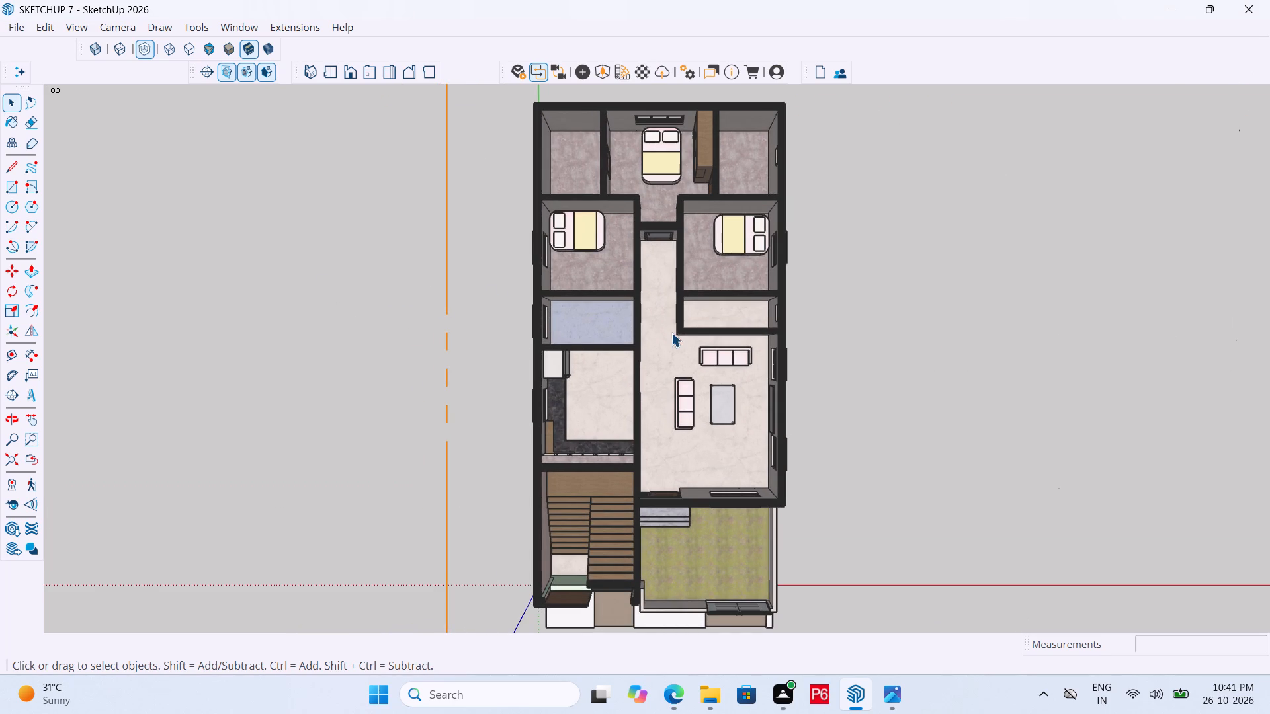
Examine the sectioned house from all sides, including the wardrobe bedroom, corridor and kitchen.
{"action": "middle_click_drag", "start_coordinate": [671, 333], "coordinate": [415, 155]}
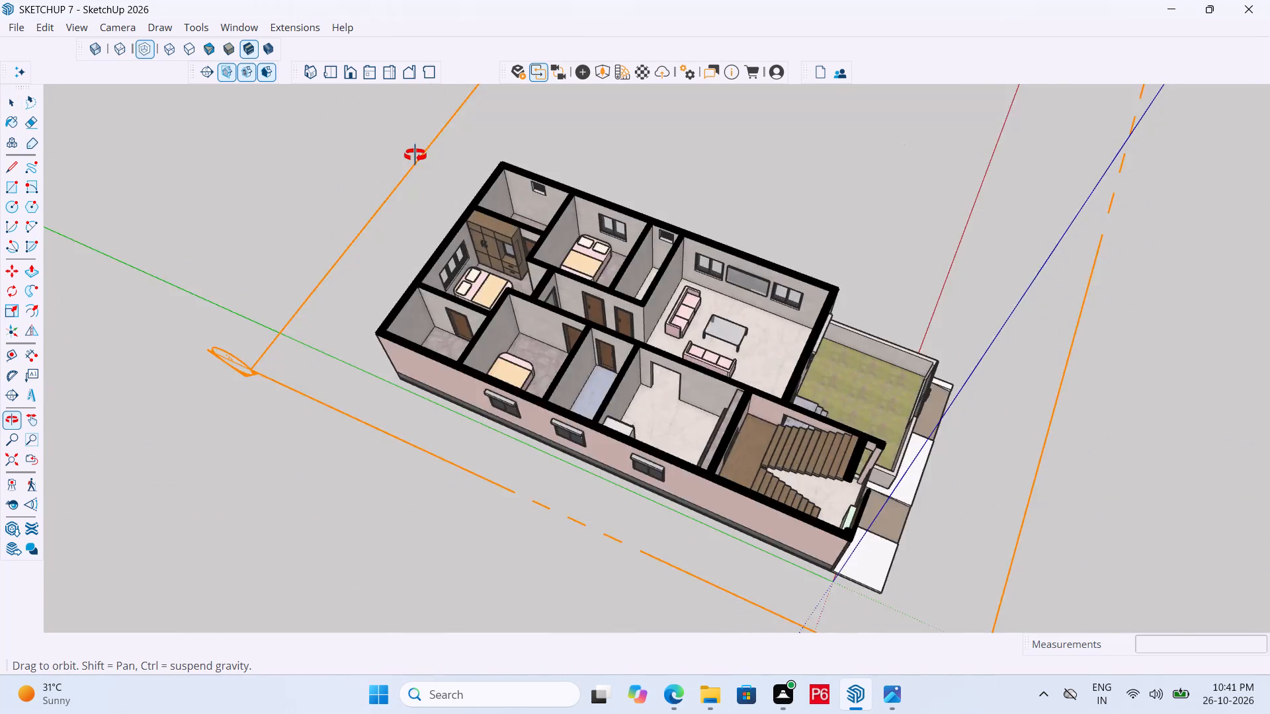
{"action": "middle_click_drag", "start_coordinate": [415, 155], "coordinate": [67, 205]}
{"action": "middle_click_drag", "start_coordinate": [788, 290], "coordinate": [74, 165]}
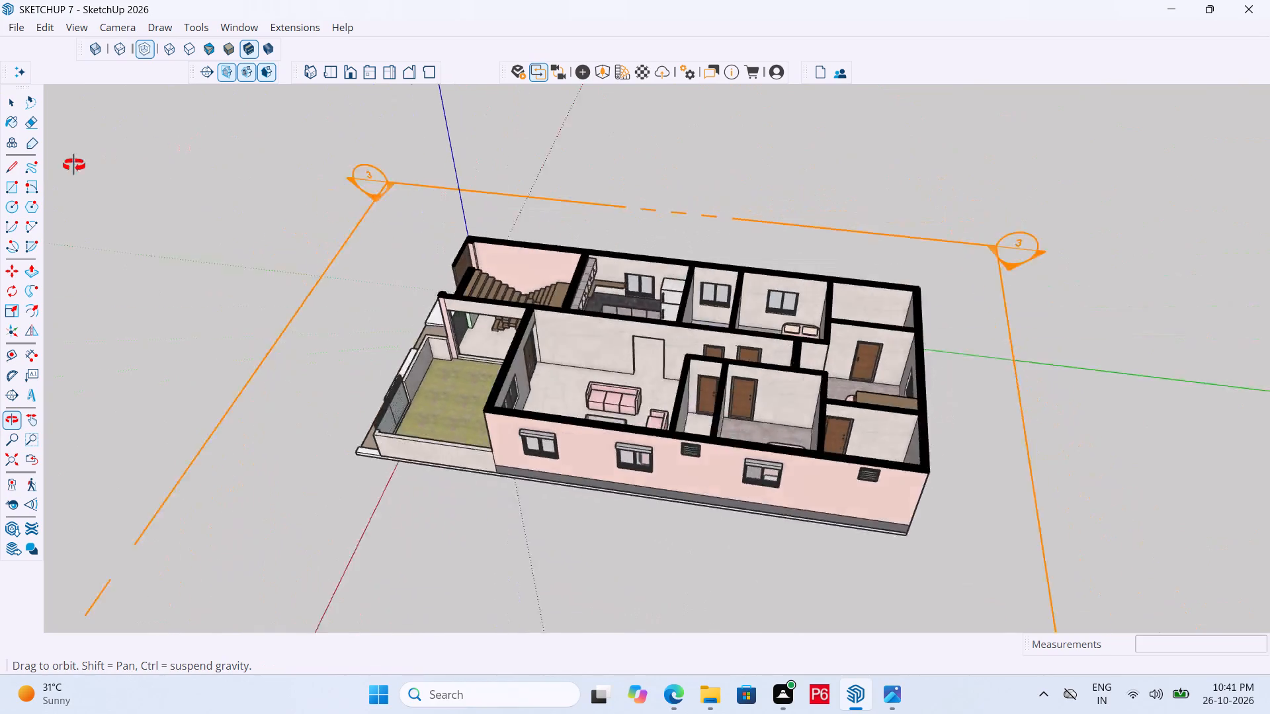
{"action": "middle_click_drag", "start_coordinate": [74, 165], "coordinate": [0, 214]}
{"action": "middle_click_drag", "start_coordinate": [760, 296], "coordinate": [344, 274]}
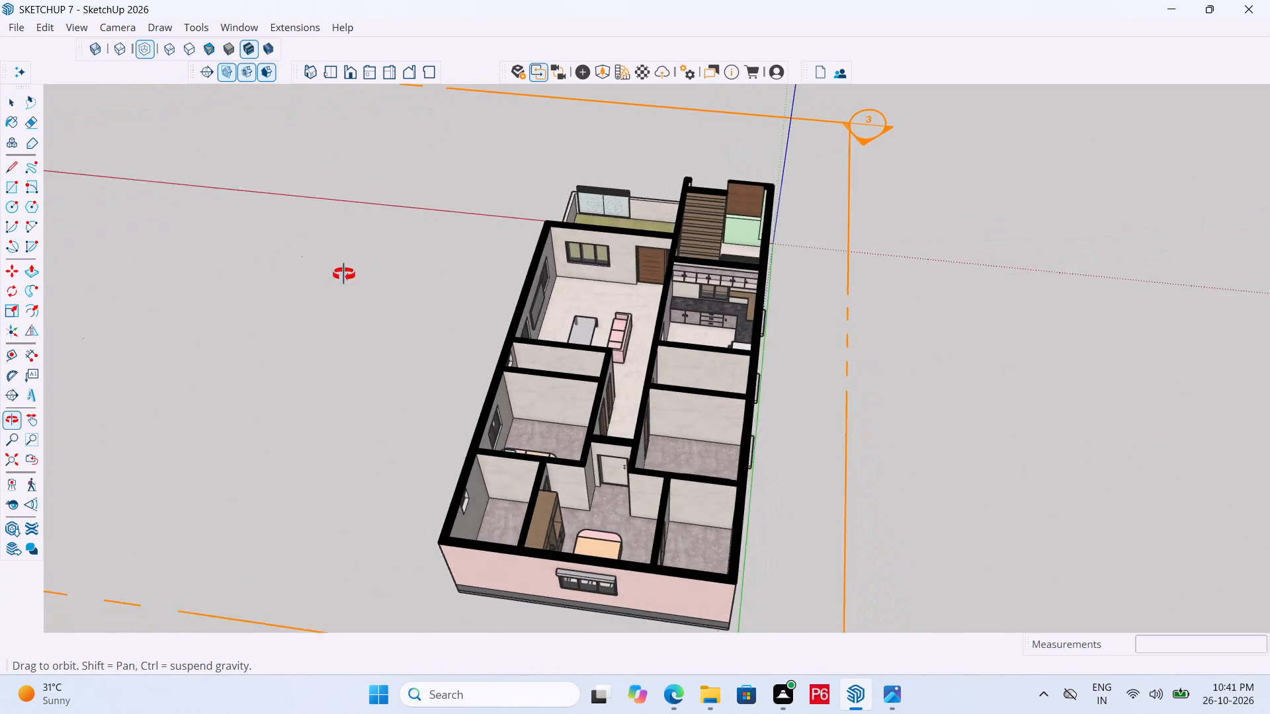
{"action": "middle_click_drag", "start_coordinate": [344, 274], "coordinate": [302, 278]}
{"action": "middle_click_drag", "start_coordinate": [774, 303], "coordinate": [682, 253]}
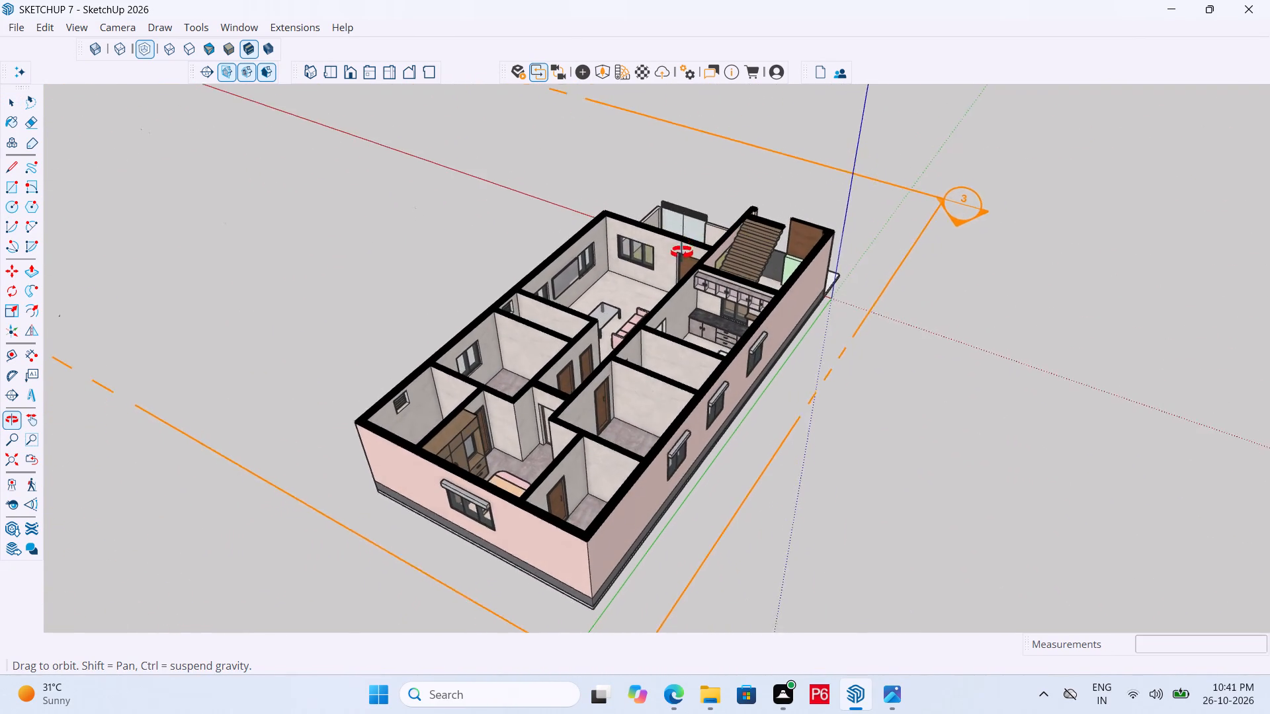
{"action": "middle_click_drag", "start_coordinate": [682, 253], "coordinate": [678, 266]}
{"action": "scroll", "coordinate": [585, 424], "scroll_direction": "up", "scroll_amount": 6}
{"action": "scroll", "coordinate": [823, 185], "scroll_direction": "down", "scroll_amount": 7}
{"action": "middle_click_drag", "start_coordinate": [788, 252], "coordinate": [788, 301]}
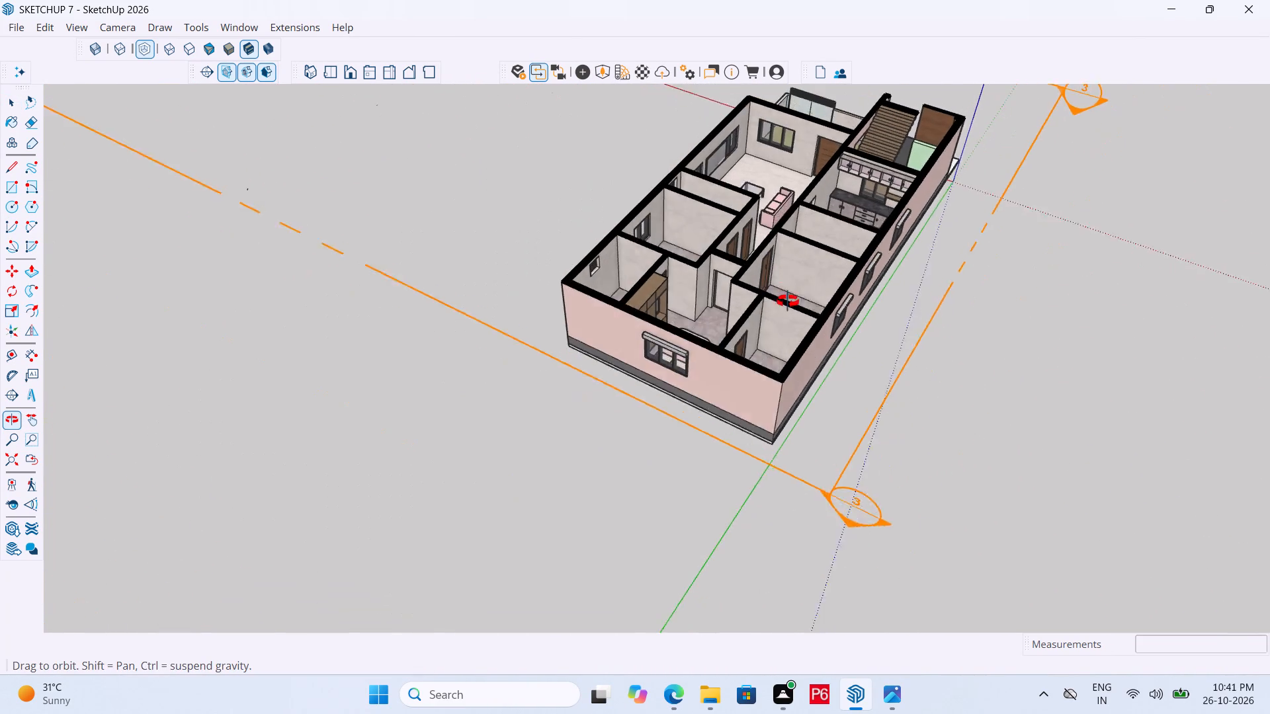
{"action": "middle_click_drag", "start_coordinate": [788, 301], "coordinate": [784, 341]}
{"action": "scroll", "coordinate": [862, 272], "scroll_direction": "up", "scroll_amount": 4}
{"action": "scroll", "coordinate": [904, 149], "scroll_direction": "up", "scroll_amount": 3}
{"action": "middle_click_drag", "start_coordinate": [921, 122], "coordinate": [913, 69]}
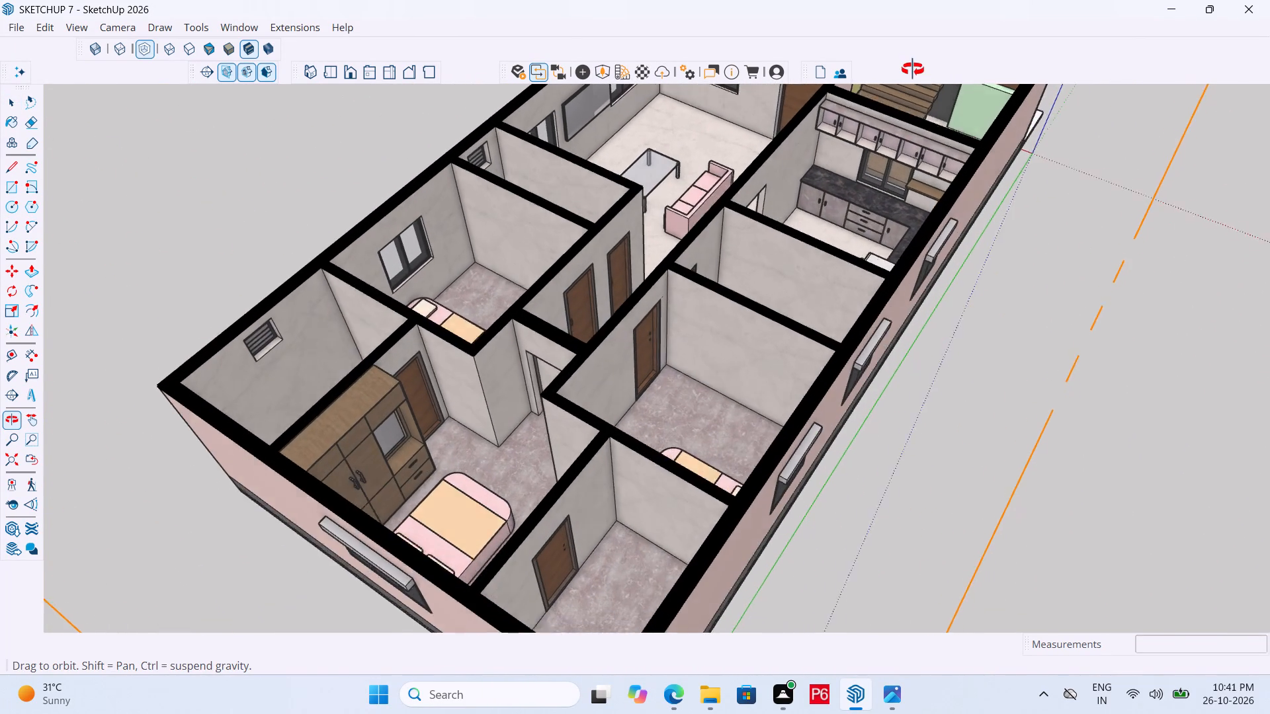
{"action": "middle_click_drag", "start_coordinate": [913, 69], "coordinate": [907, 64]}
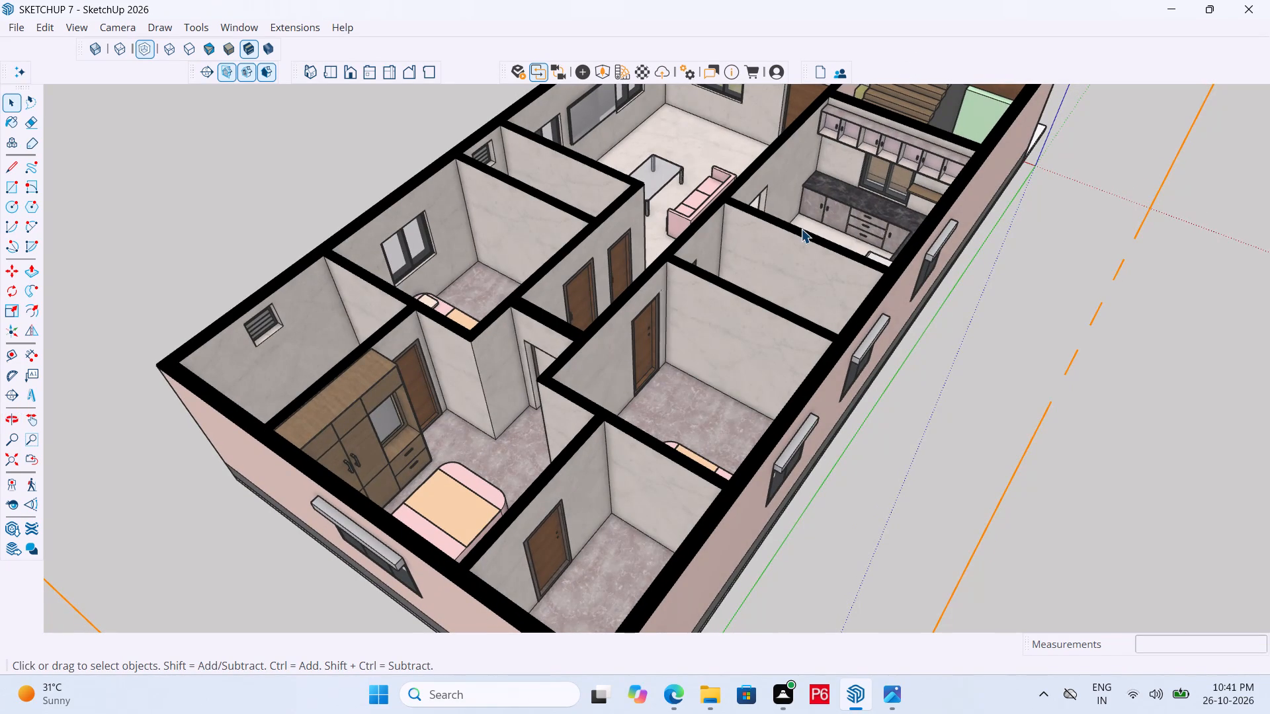
Save the house model again.
{"action": "key", "text": "ctrl+s"}
{"action": "key", "text": "ctrl+s"}
{"action": "key", "text": "ctrl+s"}
Frame the whole sectioned house and open a print preview of the current view for Microsoft Print to PDF.
{"action": "scroll", "coordinate": [670, 310], "scroll_direction": "down", "scroll_amount": 5}
{"action": "scroll", "coordinate": [855, 88], "scroll_direction": "up", "scroll_amount": 2}
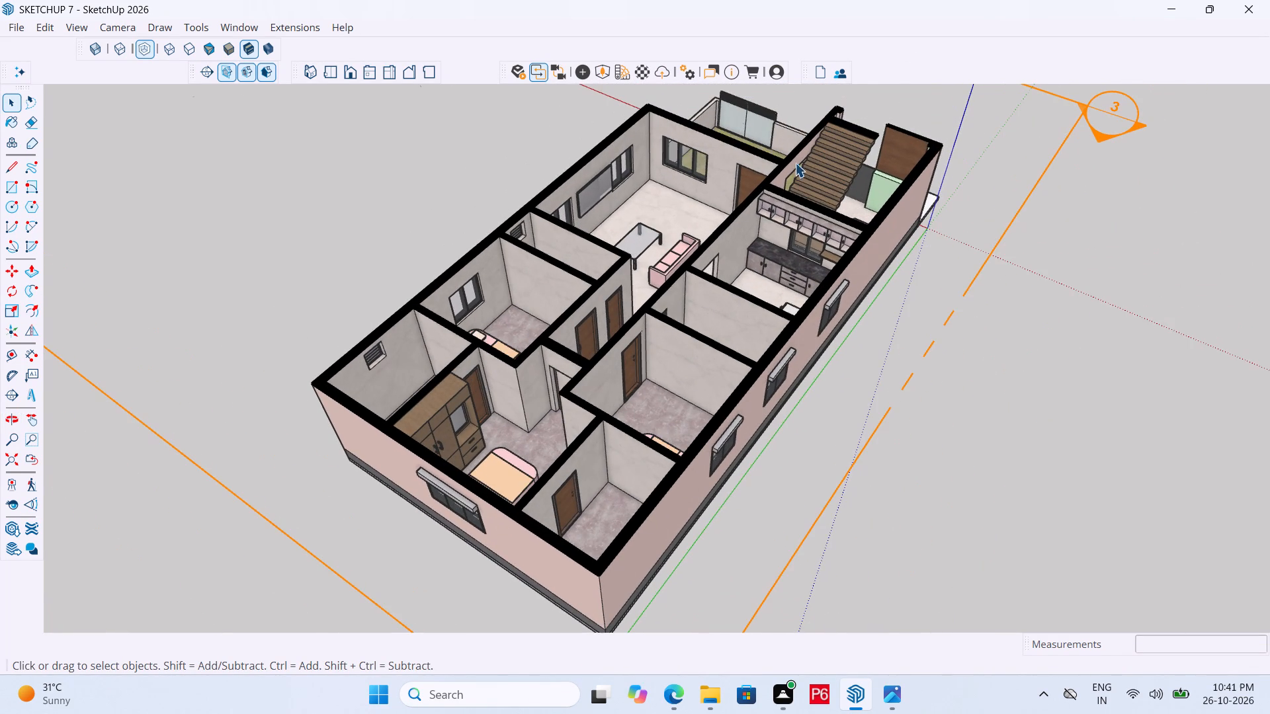
{"action": "scroll", "coordinate": [825, 219], "scroll_direction": "down", "scroll_amount": 2}
{"action": "middle_click", "coordinate": [743, 299]}
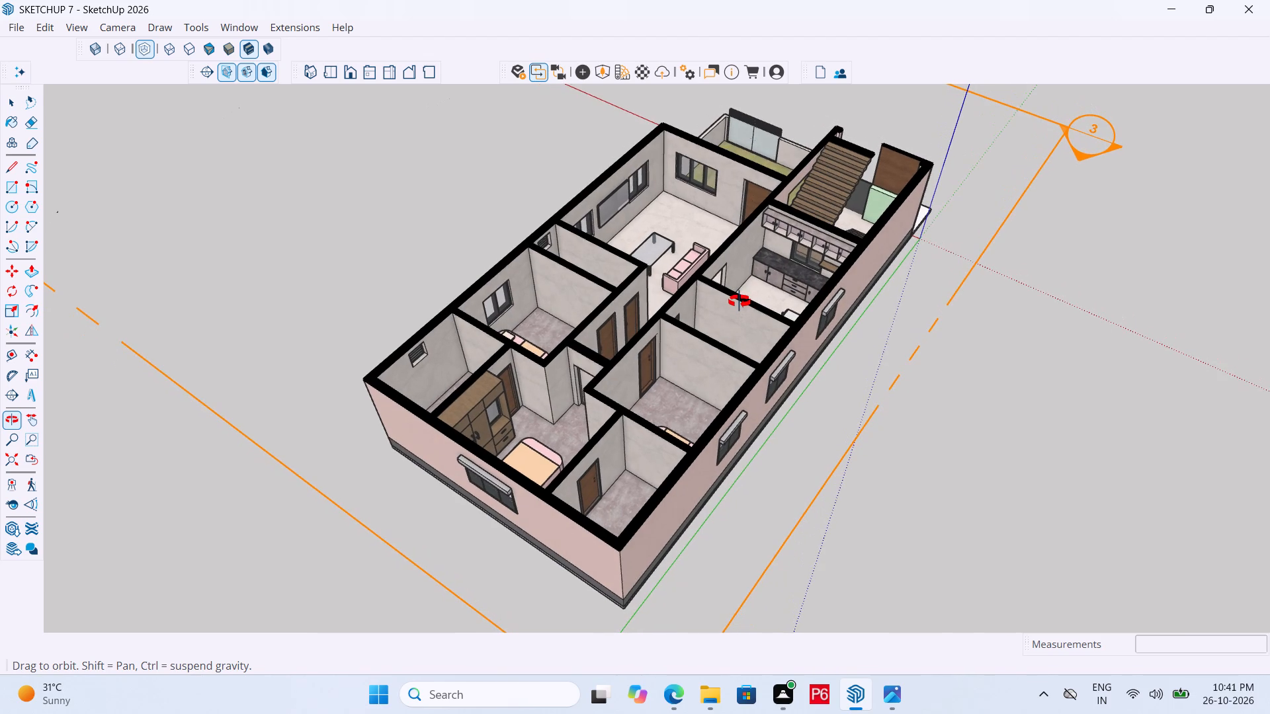
{"action": "key", "text": "ctrl+p"}
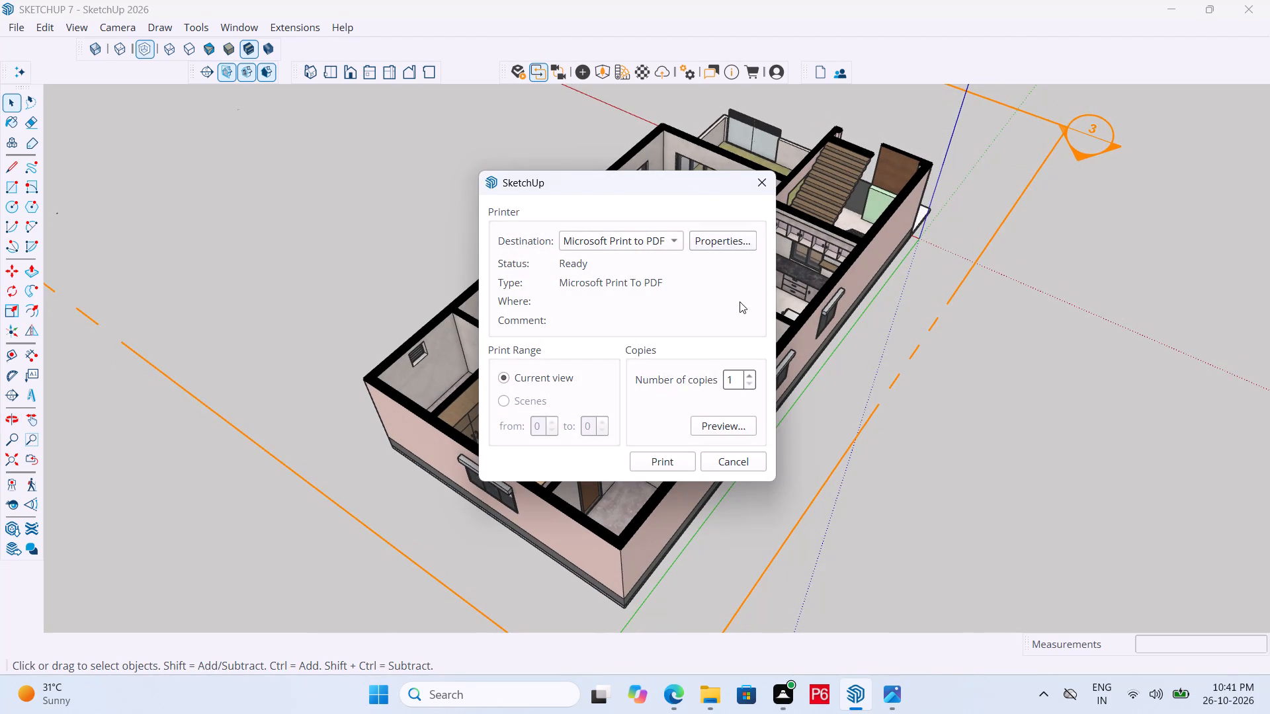
{"action": "left_click", "coordinate": [731, 428]}
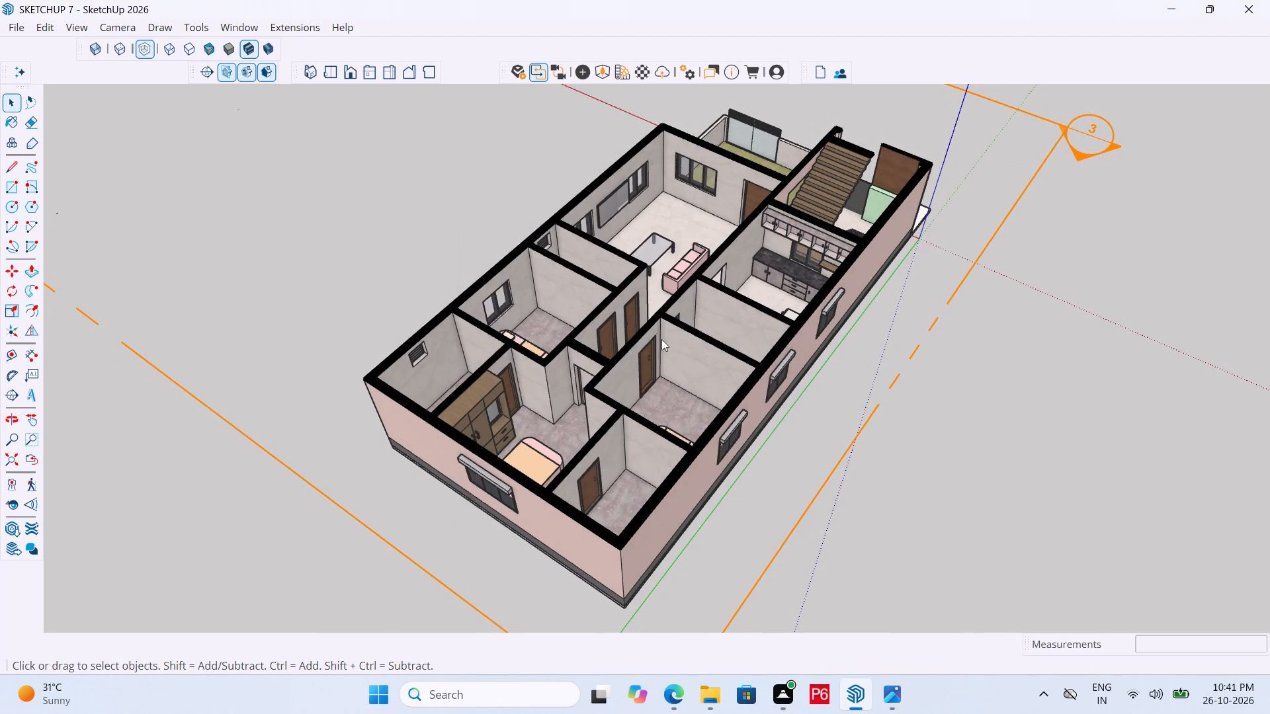
Examine the sectioned house on the print preview page at enlarged scale, checking the upper and lower parts of the image.
{"action": "triple_click", "coordinate": [312, 139]}
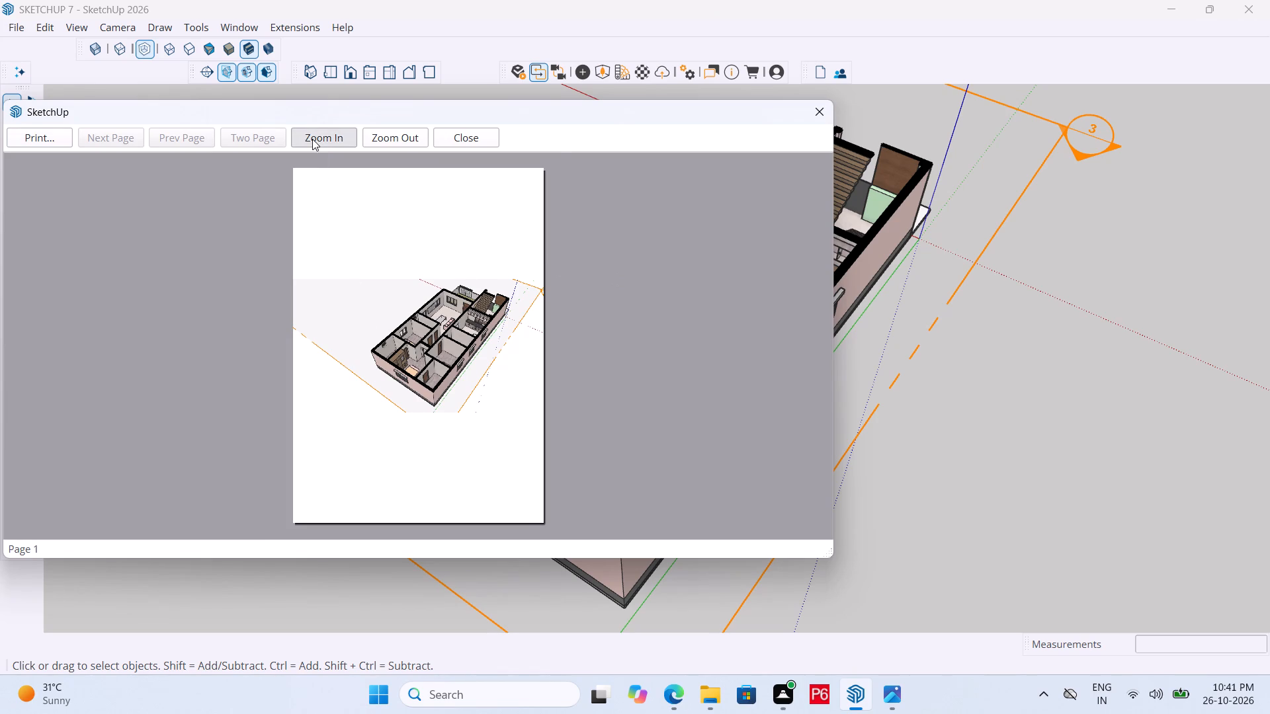
{"action": "triple_click", "coordinate": [312, 139]}
{"action": "triple_click", "coordinate": [312, 139]}
{"action": "triple_click", "coordinate": [312, 139]}
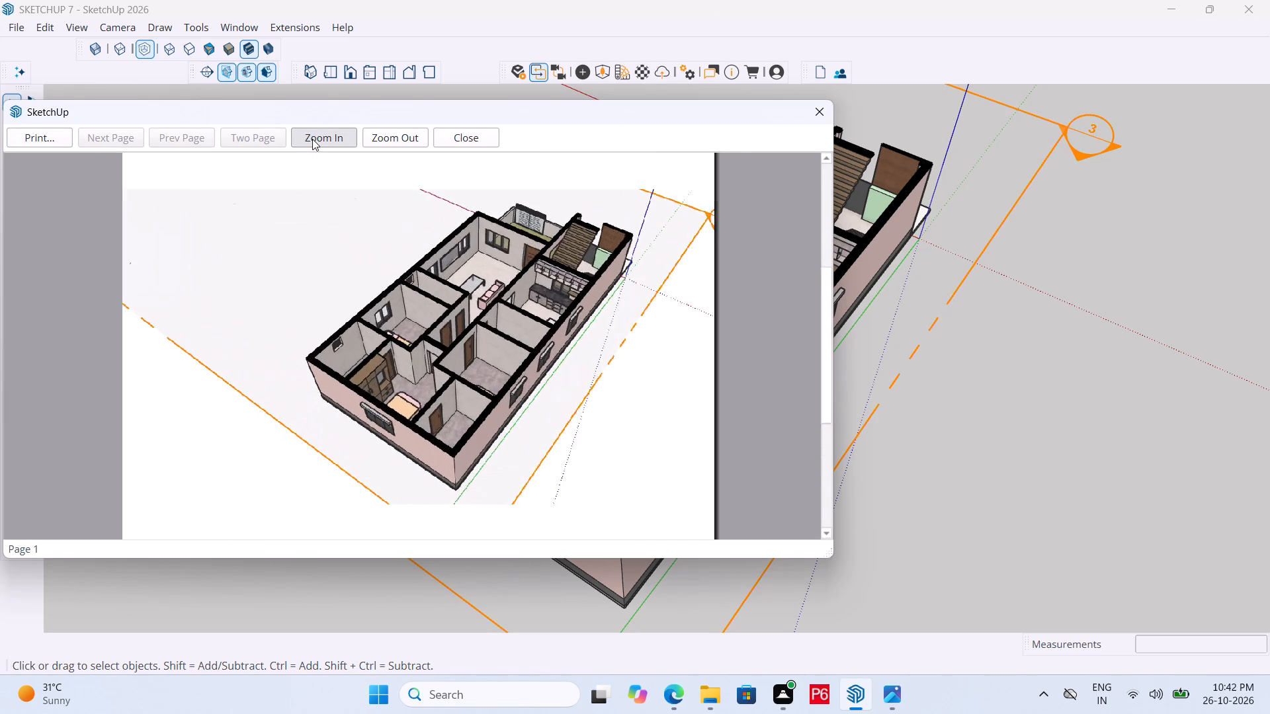
{"action": "left_click", "coordinate": [312, 139]}
{"action": "left_click", "coordinate": [400, 141]}
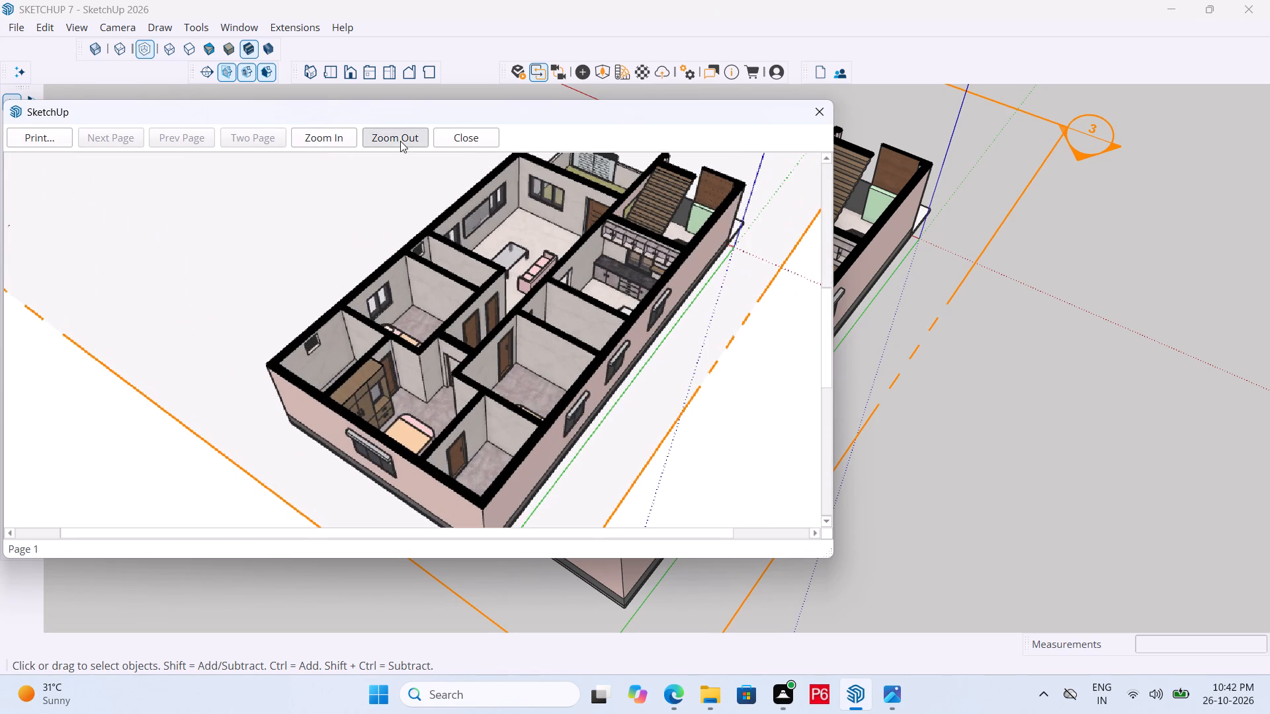
{"action": "scroll", "coordinate": [603, 231], "scroll_direction": "up", "scroll_amount": 2}
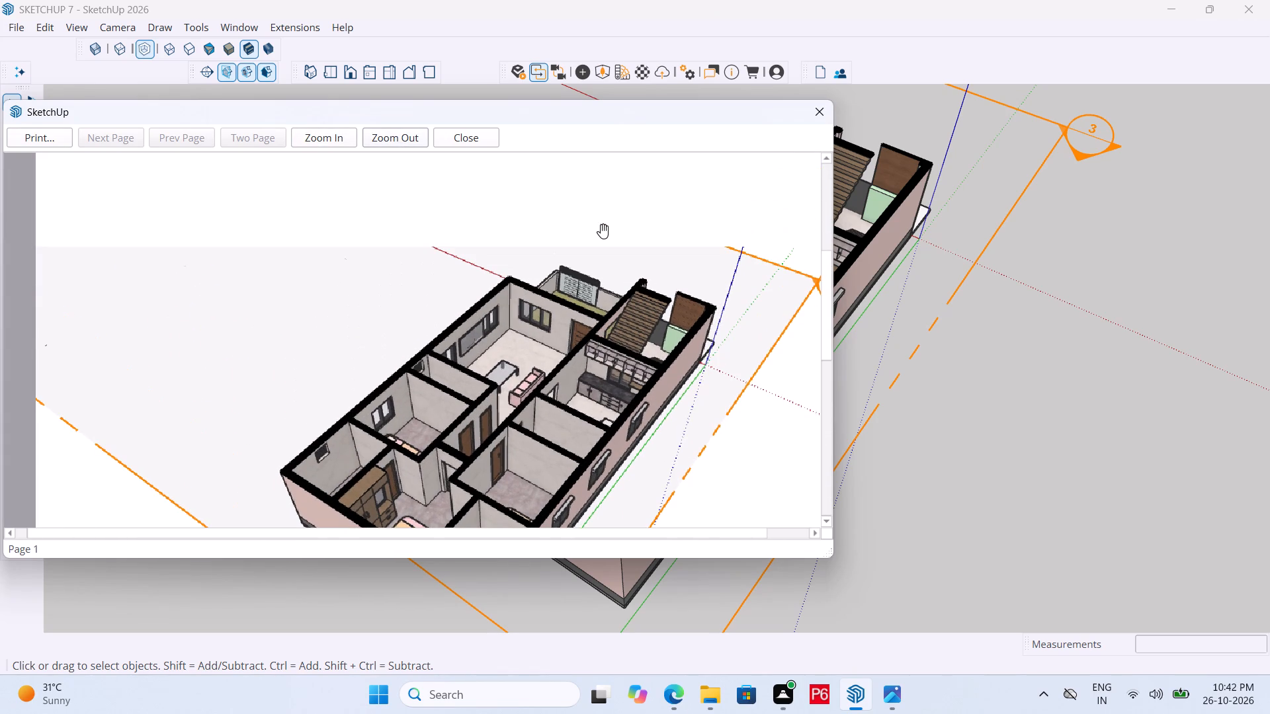
{"action": "scroll", "coordinate": [603, 231], "scroll_direction": "down", "scroll_amount": 5}
{"action": "scroll", "coordinate": [603, 231], "scroll_direction": "up", "scroll_amount": 1}
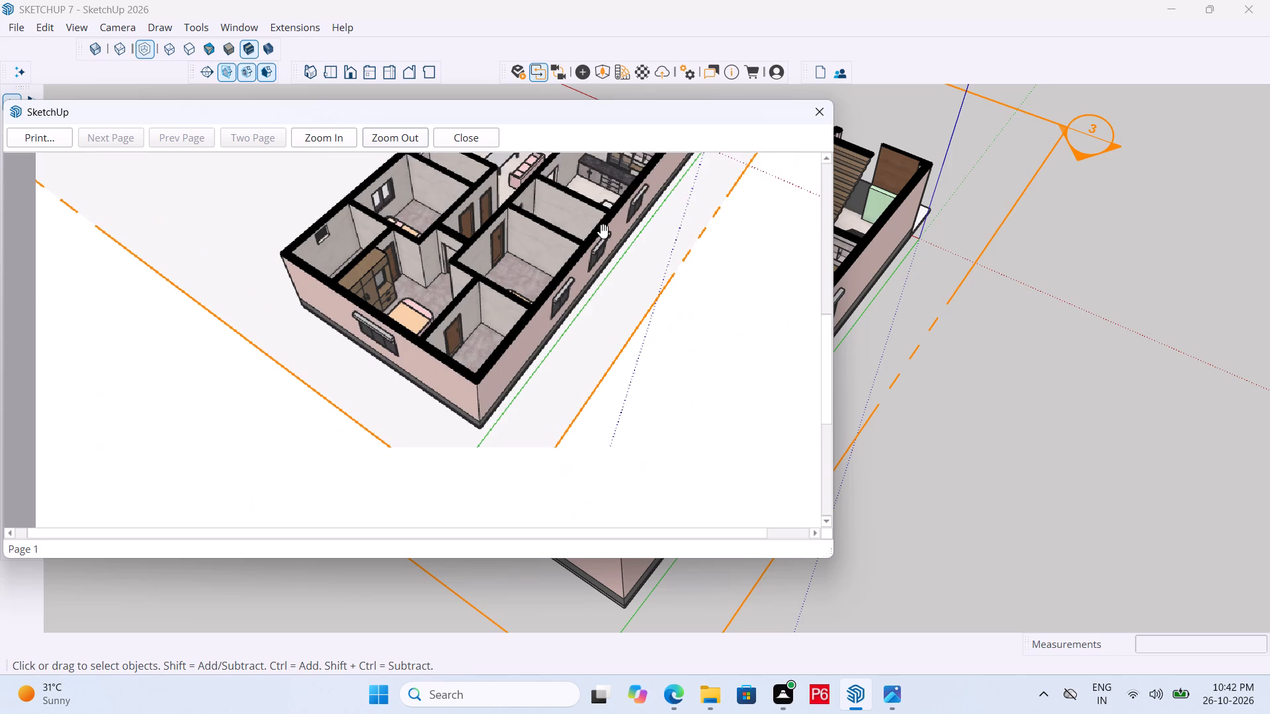
{"action": "scroll", "coordinate": [603, 231], "scroll_direction": "up", "scroll_amount": 2}
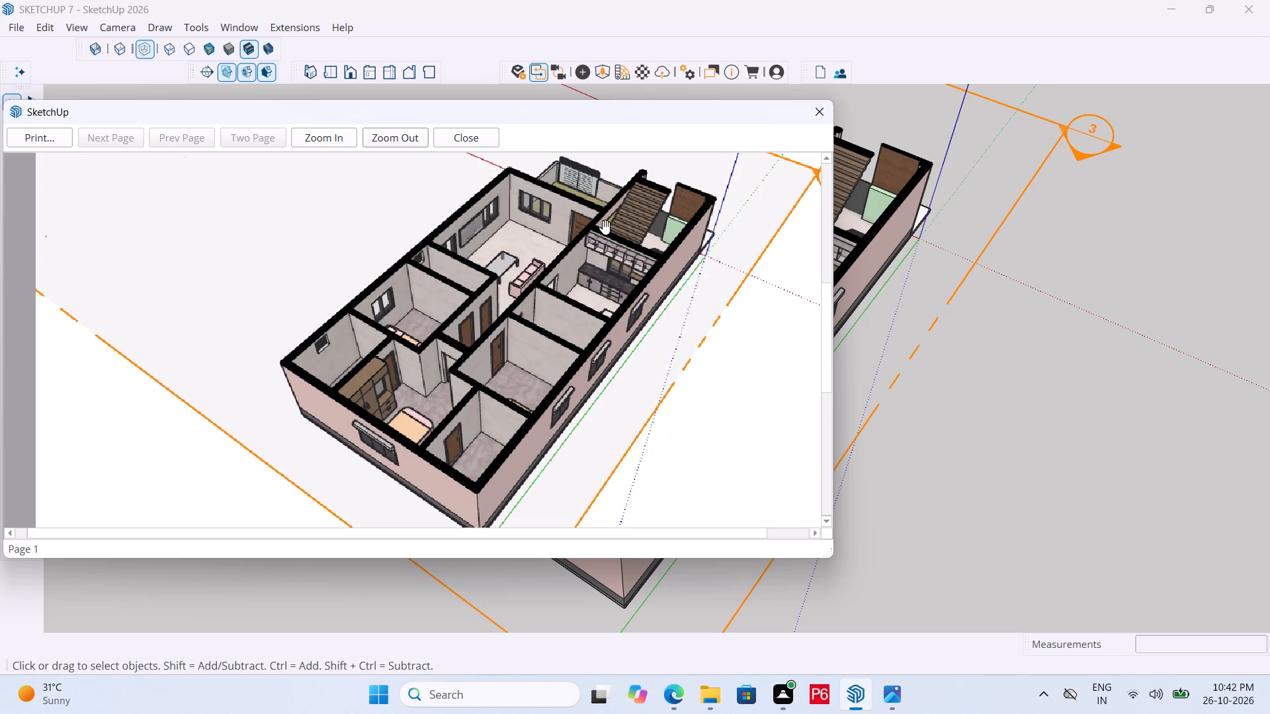
{"action": "scroll", "coordinate": [589, 227], "scroll_direction": "down", "scroll_amount": 1}
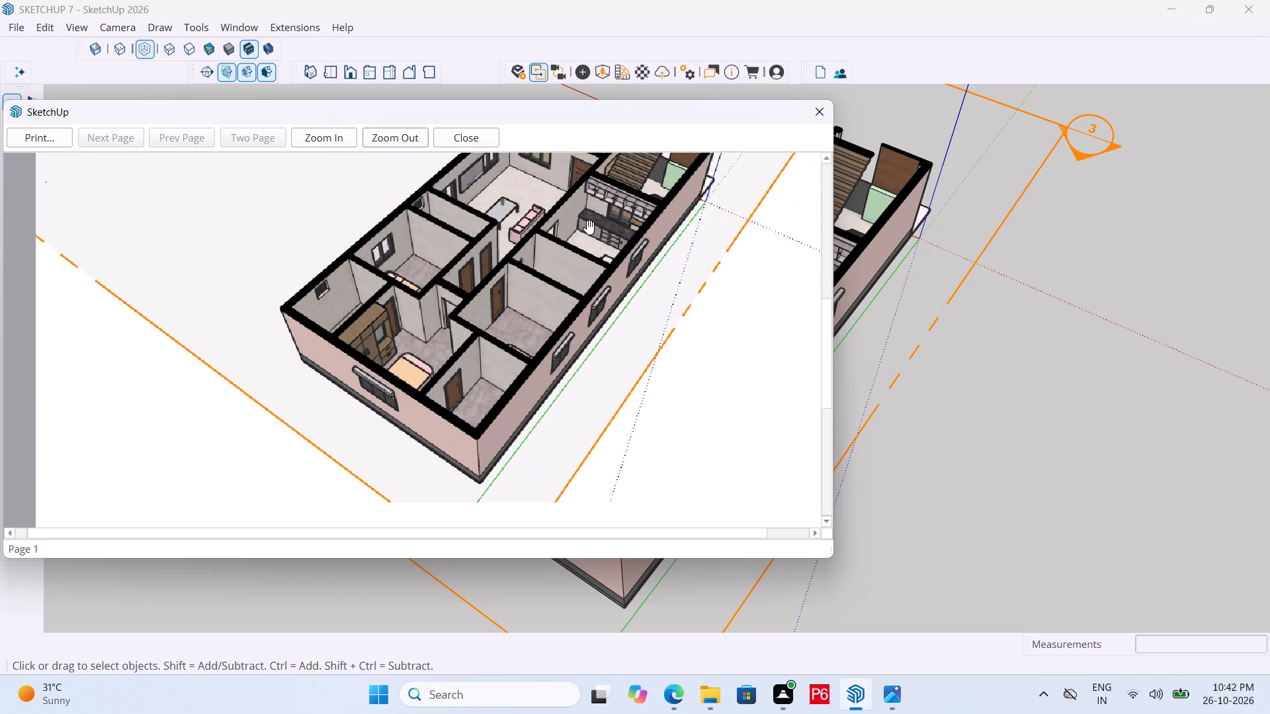
{"action": "scroll", "coordinate": [589, 227], "scroll_direction": "up", "scroll_amount": 2}
{"action": "scroll", "coordinate": [589, 227], "scroll_direction": "down", "scroll_amount": 1}
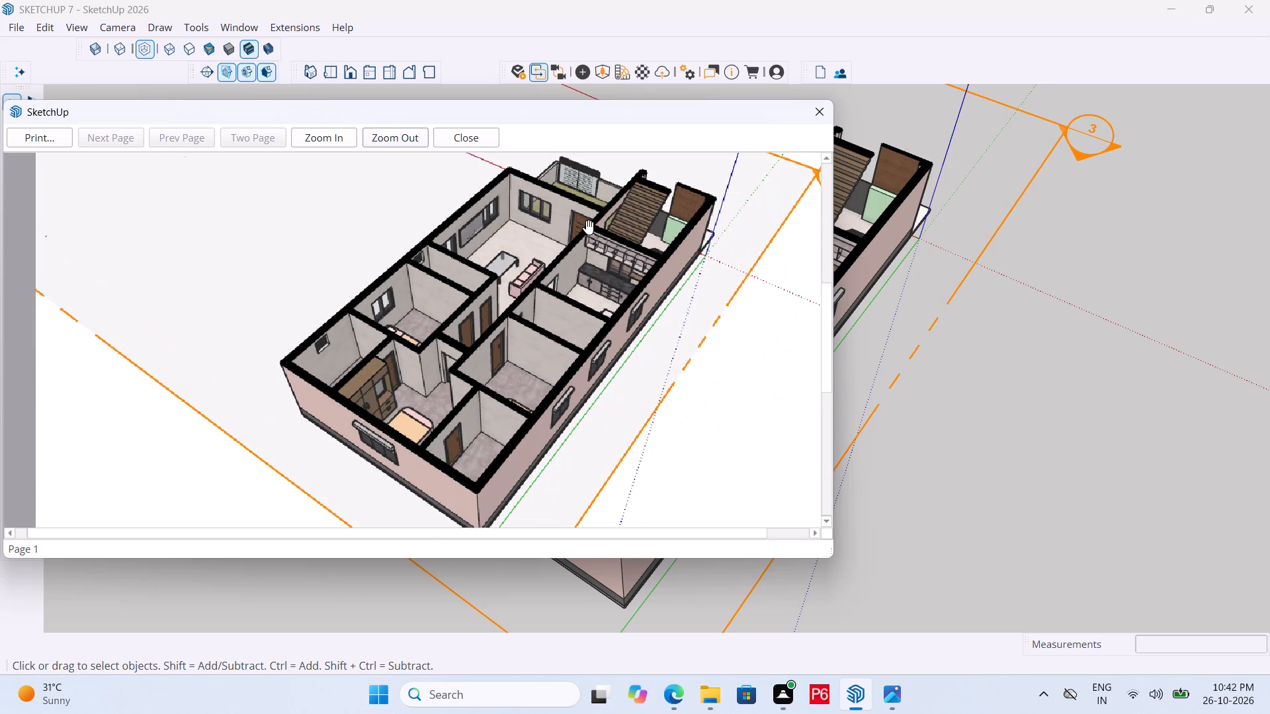
Print the previewed view to a PDF file named SKETCHUP 7 I PDF in the cad folder.
{"action": "left_click", "coordinate": [53, 138]}
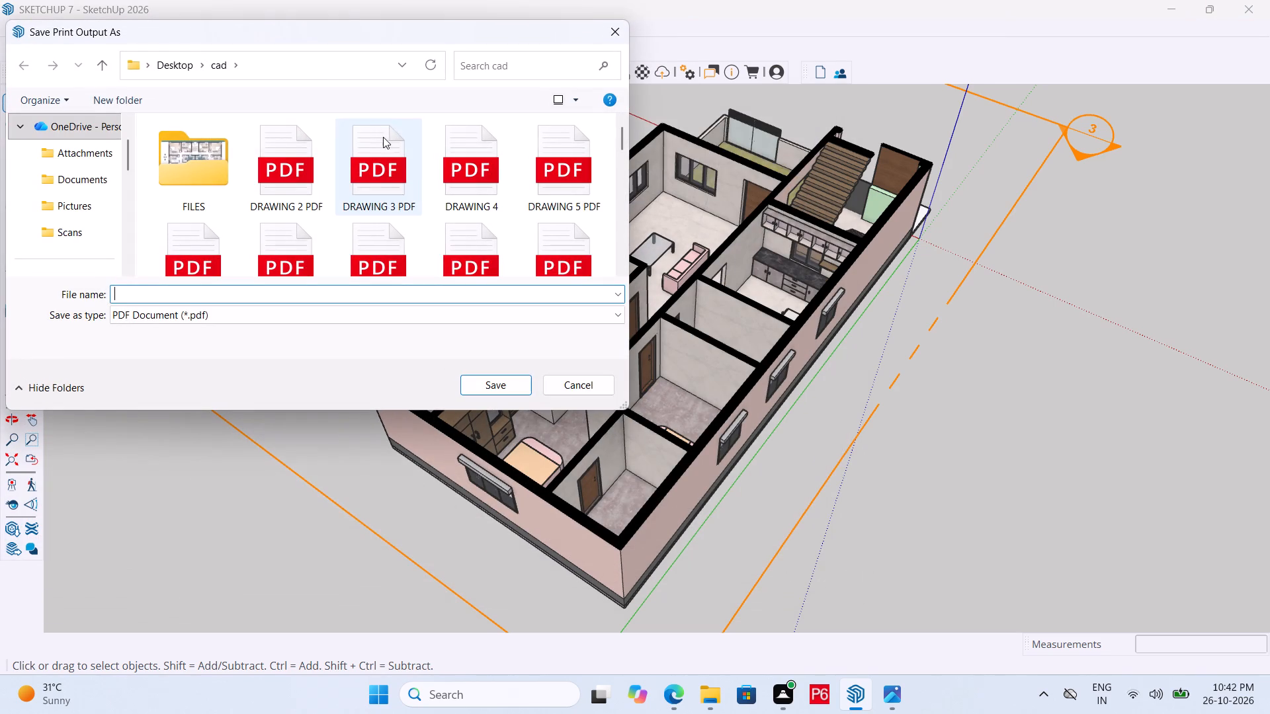
{"action": "scroll", "coordinate": [91, 196], "scroll_direction": "down", "scroll_amount": 13}
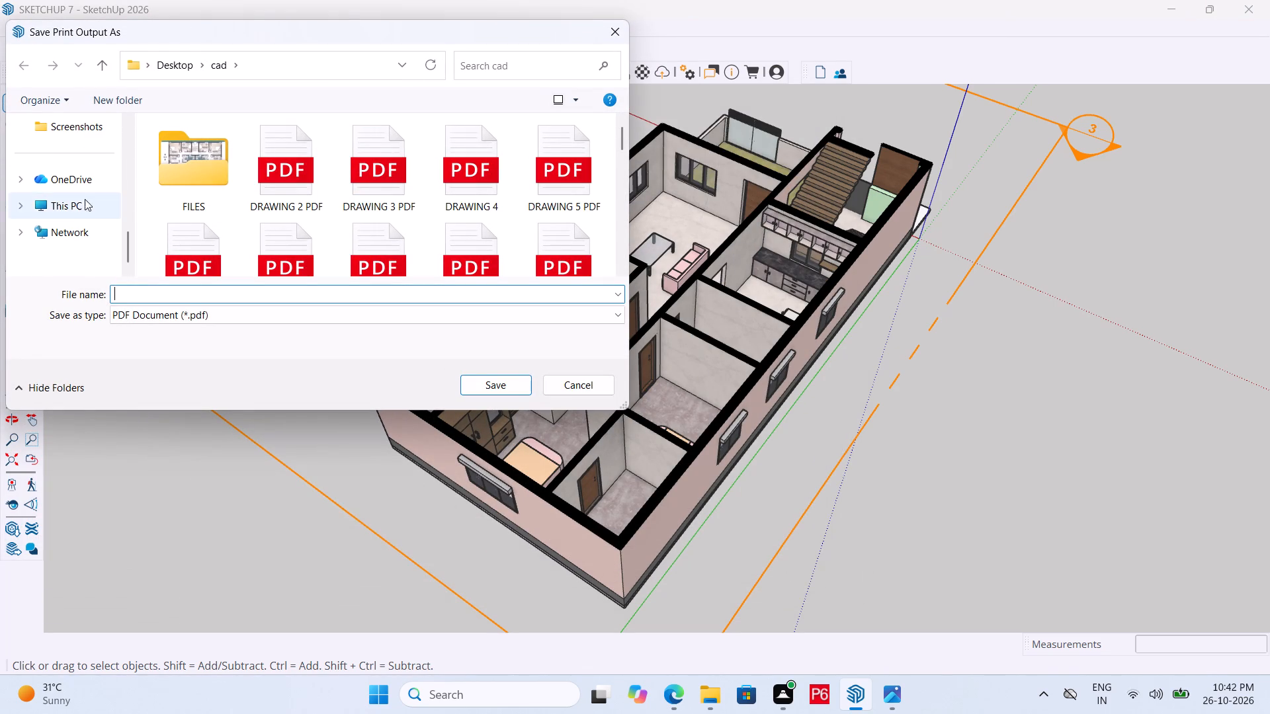
{"action": "scroll", "coordinate": [82, 199], "scroll_direction": "up", "scroll_amount": 2}
{"action": "left_click", "coordinate": [70, 233]}
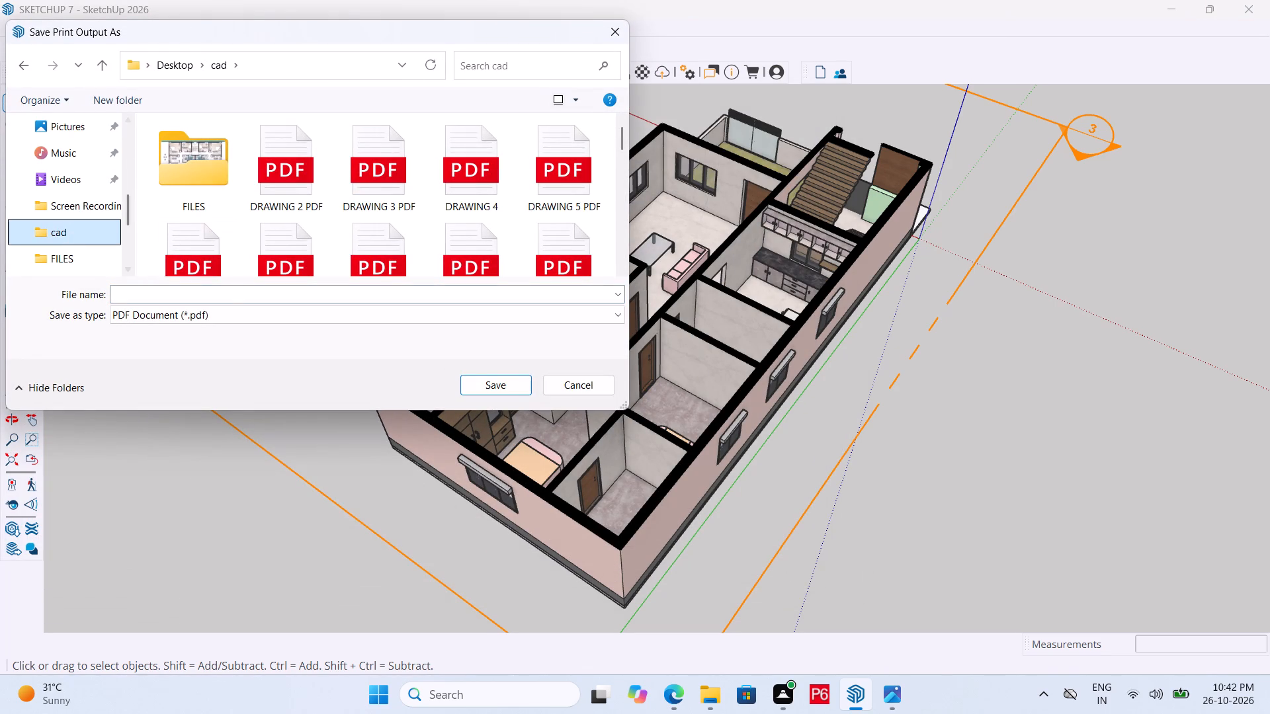
{"action": "left_click", "coordinate": [202, 299]}
{"action": "key", "text": "s"}
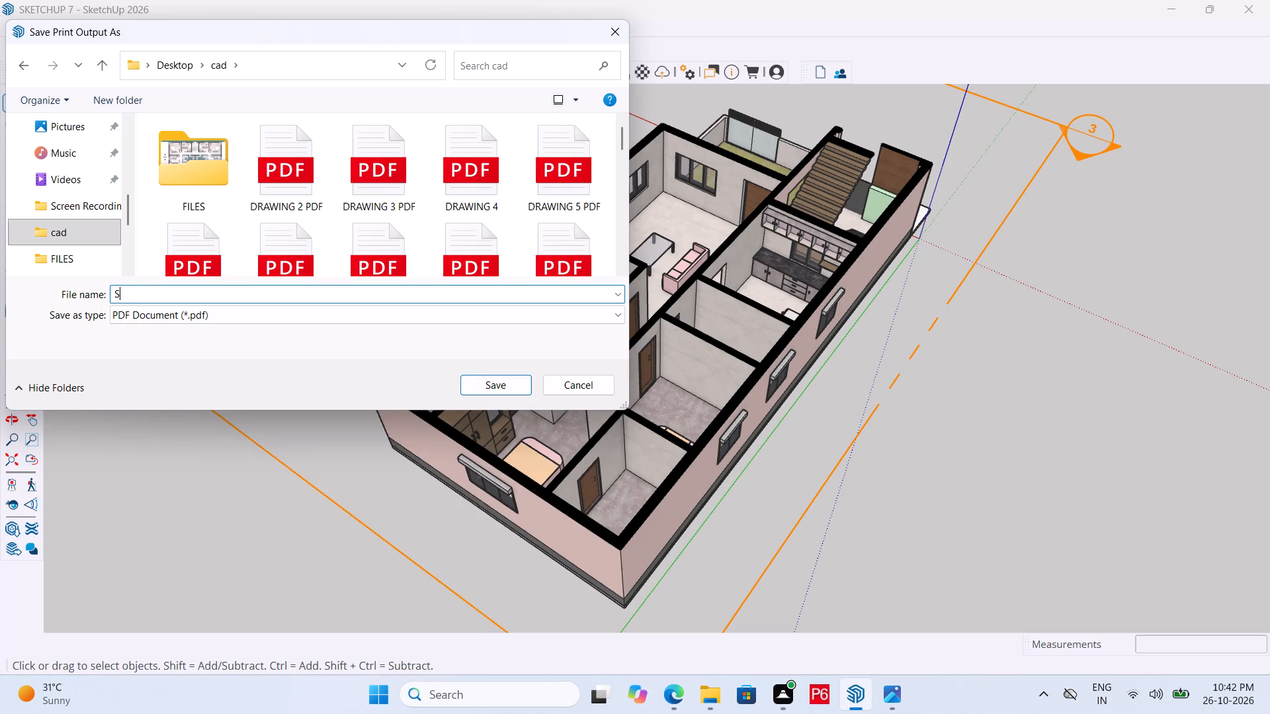
{"action": "type", "text": "KETUCHU"}
{"action": "key", "text": "BackSpace"}
{"action": "key", "text": "BackSpace"}
{"action": "key", "text": "BackSpace"}
{"action": "key", "text": "BackSpace"}
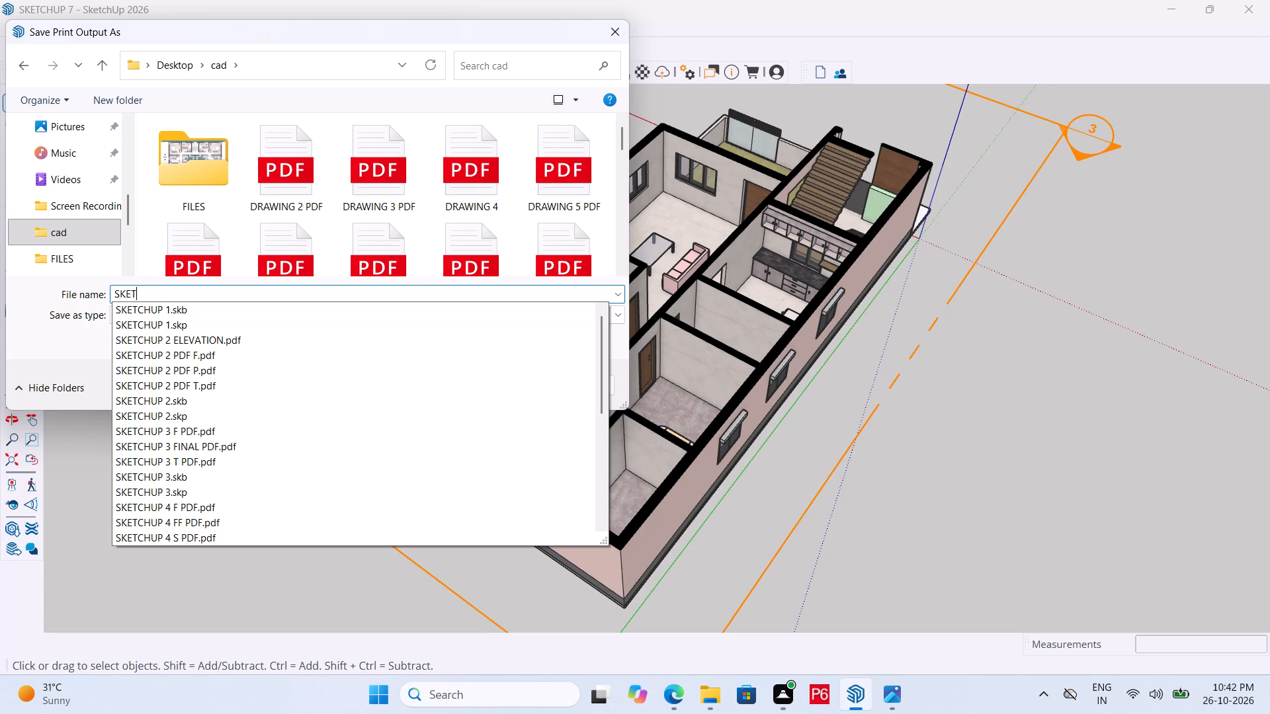
{"action": "type", "text": "CHUP"}
{"action": "key", "text": "space"}
{"action": "key", "text": "5"}
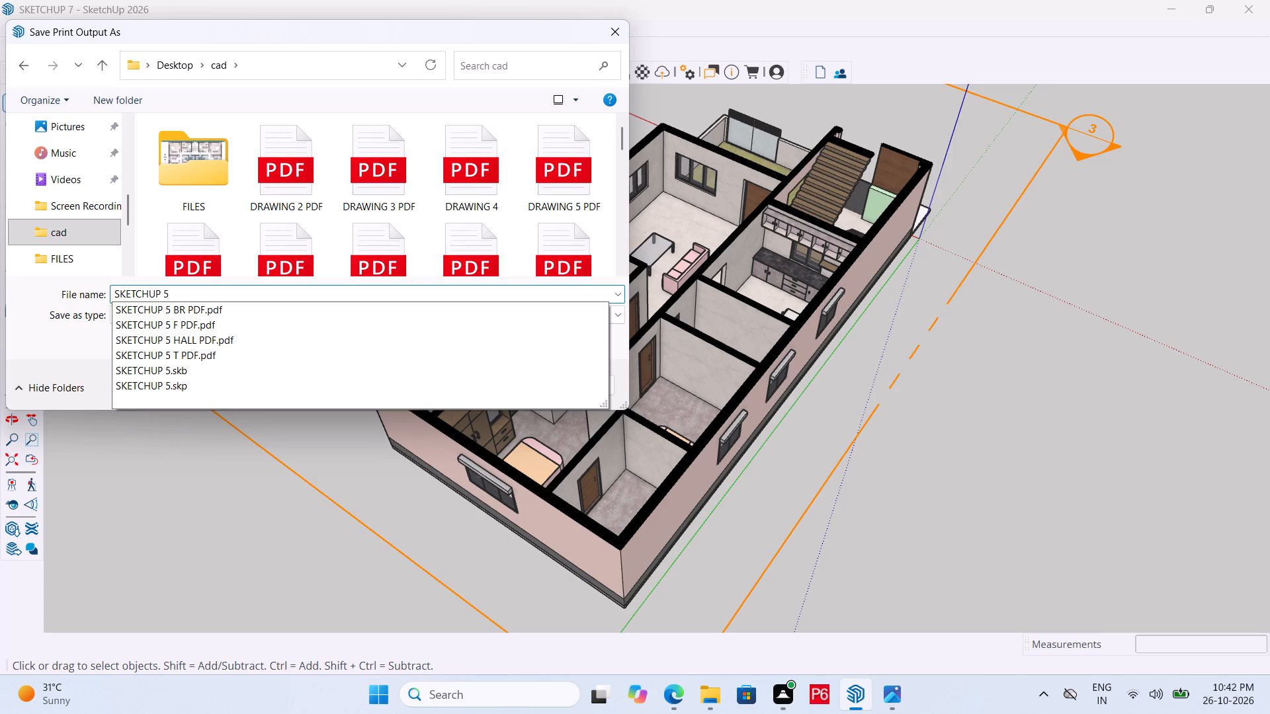
{"action": "key", "text": "BackSpace"}
{"action": "key", "text": "6"}
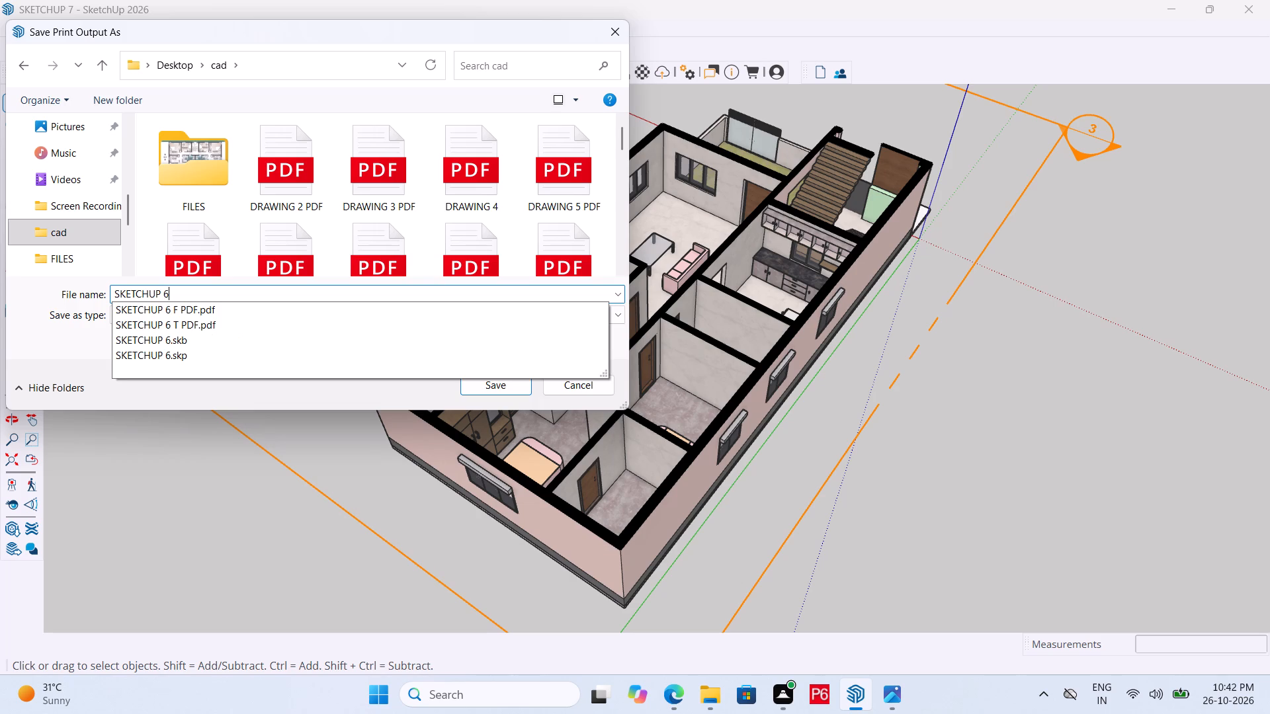
{"action": "key", "text": "BackSpace"}
{"action": "key", "text": "7"}
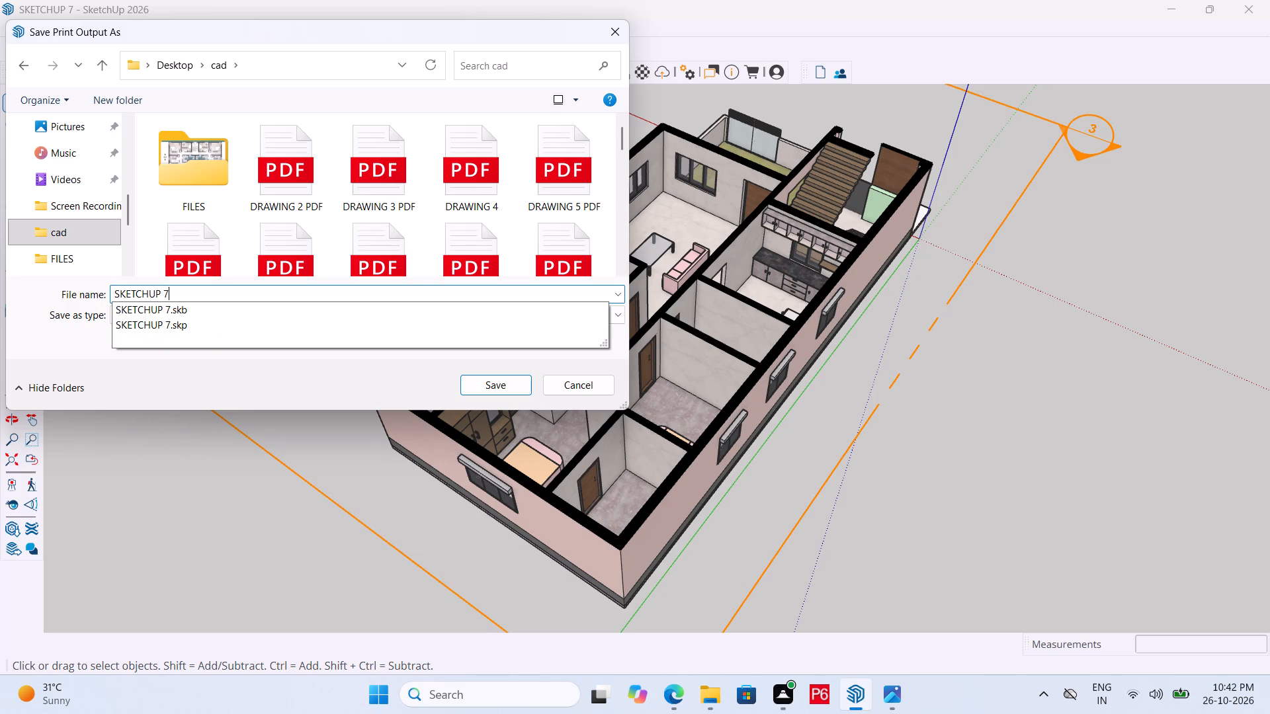
{"action": "key", "text": "space"}
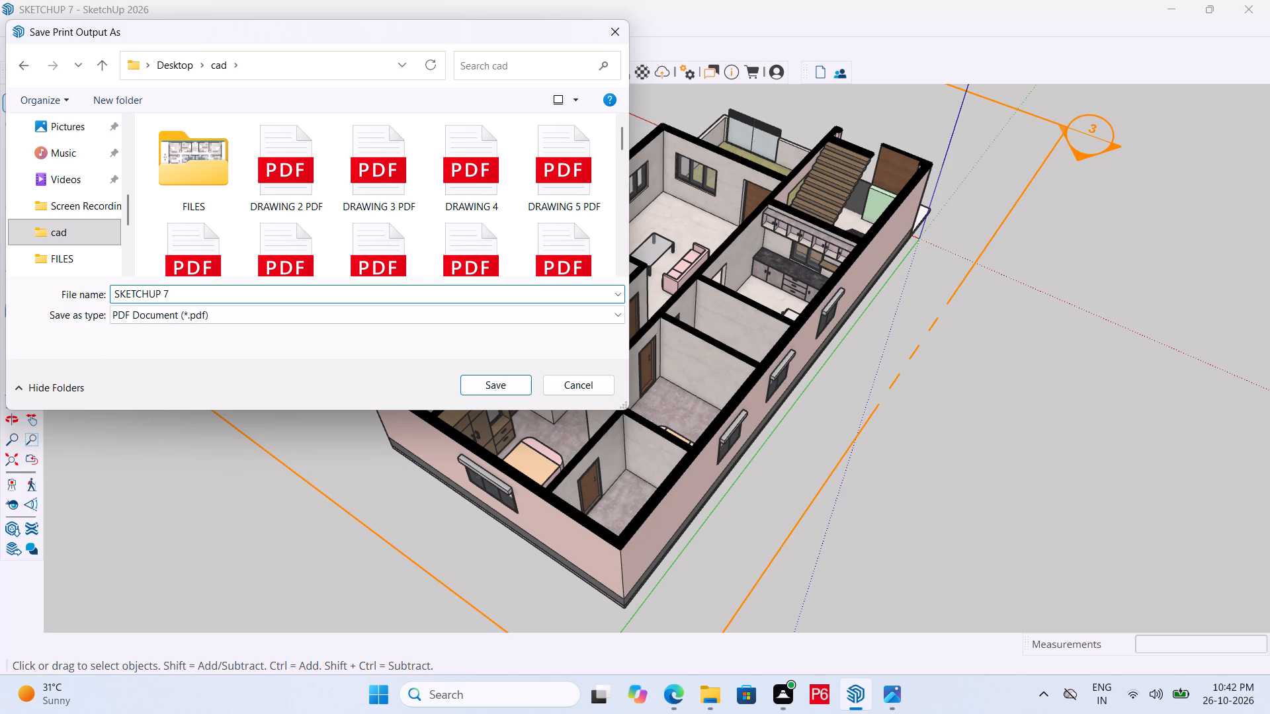
{"action": "type", "text": "I"}
{"action": "key", "text": "space"}
{"action": "type", "text": "PDF"}
{"action": "left_click", "coordinate": [496, 383]}
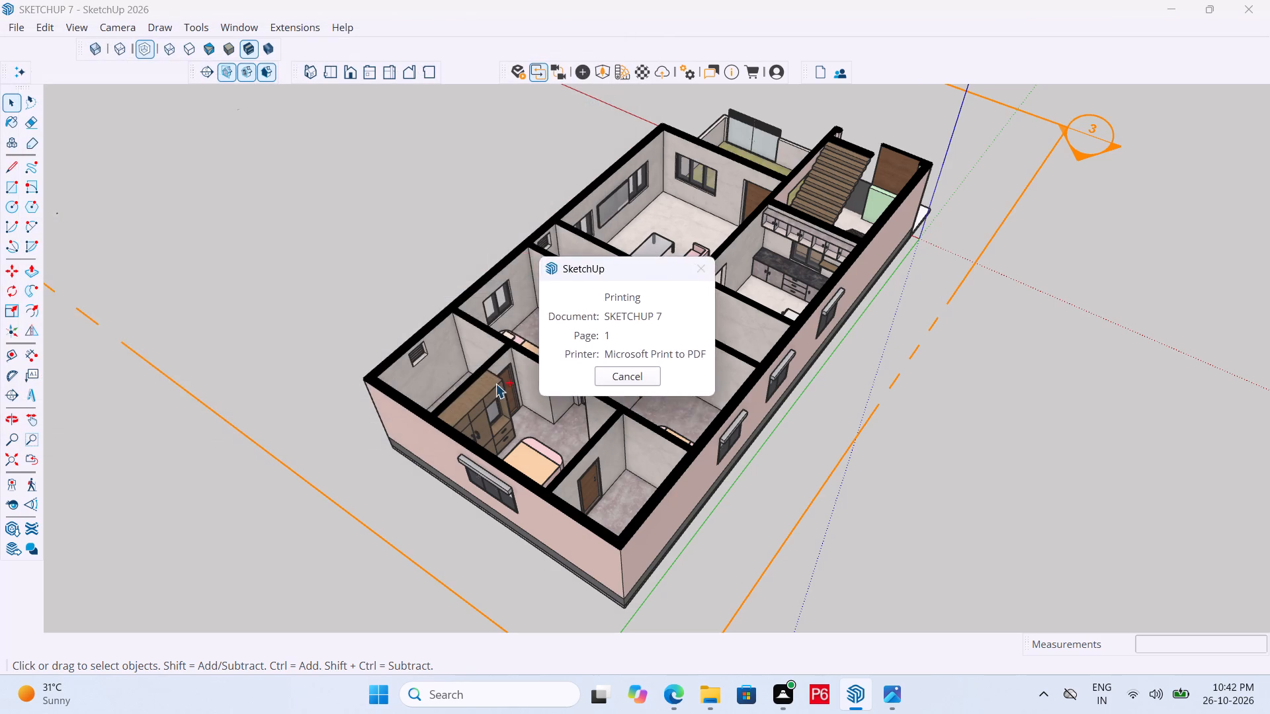
Examine the sectioned house from its street front and from above.
{"action": "scroll", "coordinate": [556, 317], "scroll_direction": "down", "scroll_amount": 2}
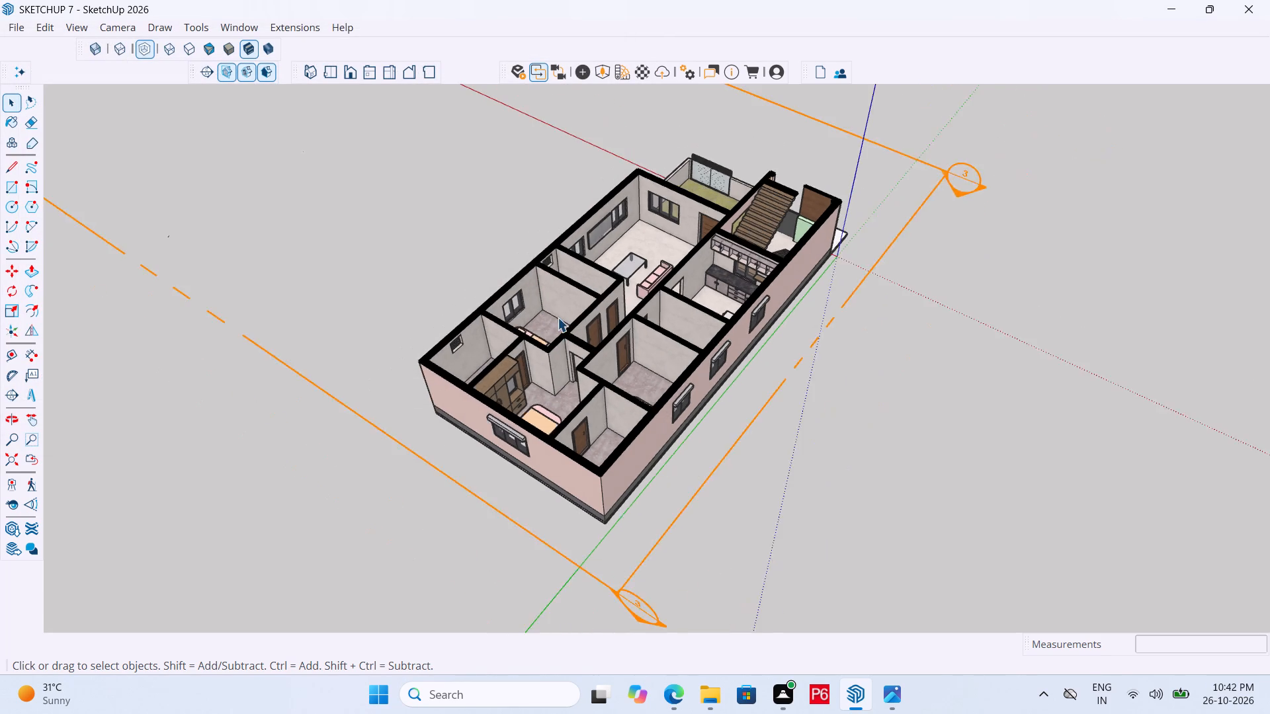
{"action": "scroll", "coordinate": [558, 317], "scroll_direction": "down", "scroll_amount": 2}
{"action": "middle_click_drag", "start_coordinate": [452, 382], "coordinate": [1185, 284]}
{"action": "middle_click_drag", "start_coordinate": [371, 342], "coordinate": [909, 263]}
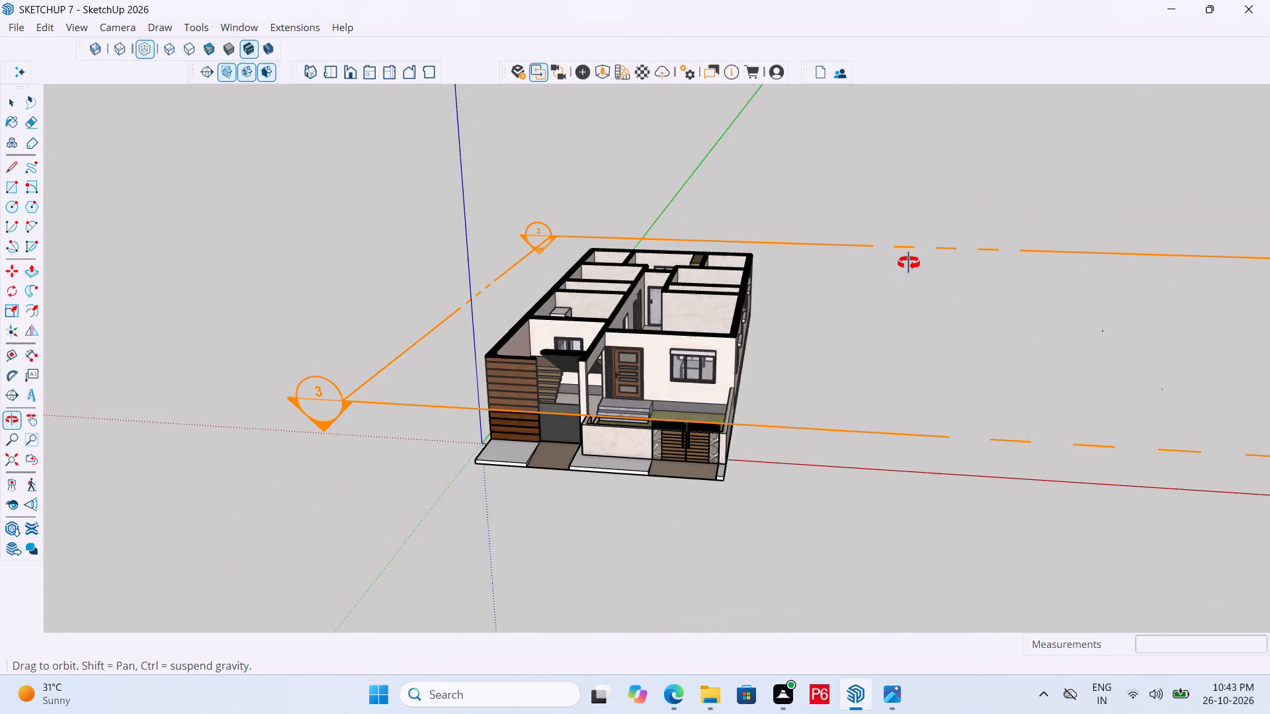
{"action": "middle_click_drag", "start_coordinate": [909, 263], "coordinate": [908, 263]}
{"action": "scroll", "coordinate": [906, 264], "scroll_direction": "up", "scroll_amount": 1}
{"action": "middle_click_drag", "start_coordinate": [619, 437], "coordinate": [607, 450]}
{"action": "scroll", "coordinate": [656, 312], "scroll_direction": "down", "scroll_amount": 3}
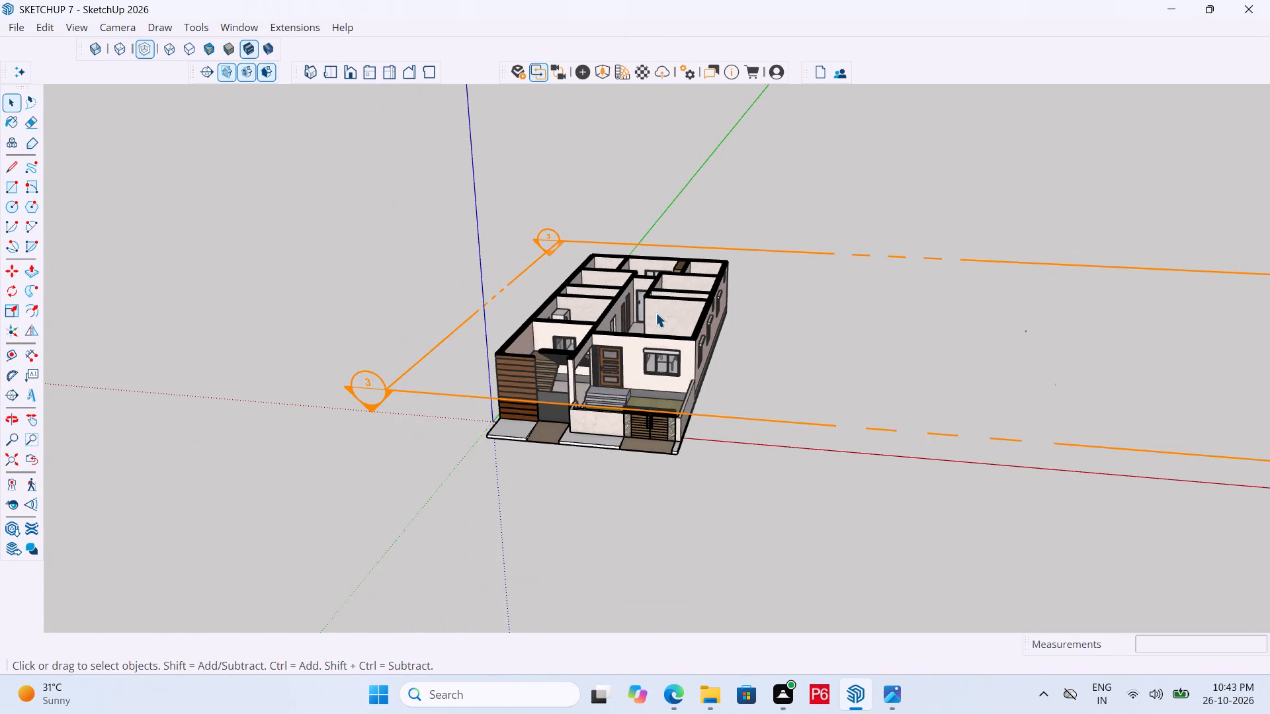
{"action": "scroll", "coordinate": [656, 313], "scroll_direction": "down", "scroll_amount": 1}
{"action": "key", "text": "space"}
{"action": "middle_click_drag", "start_coordinate": [674, 315], "coordinate": [622, 555]}
{"action": "scroll", "coordinate": [674, 315], "scroll_direction": "down", "scroll_amount": 1}
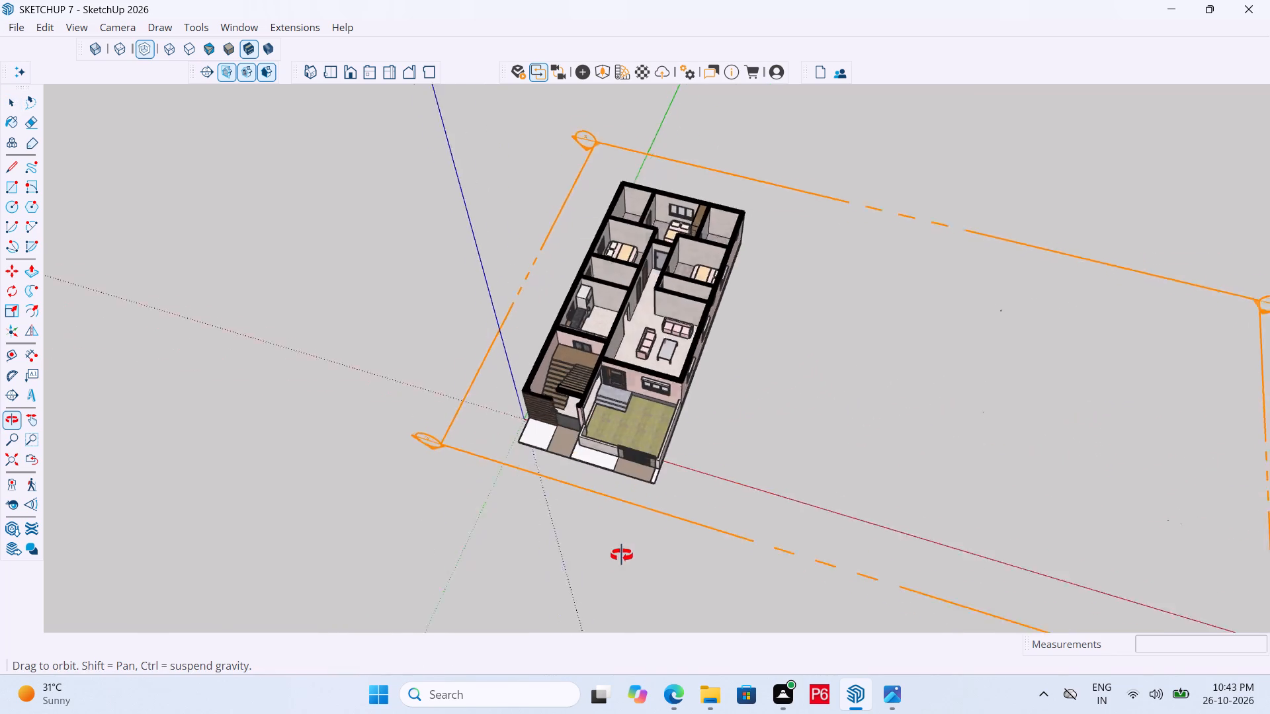
{"action": "middle_click_drag", "start_coordinate": [622, 555], "coordinate": [666, 293]}
{"action": "scroll", "coordinate": [617, 567], "scroll_direction": "up", "scroll_amount": 1}
Deactivate the section cut through the house and delete its section plane.
{"action": "double_click", "coordinate": [820, 319]}
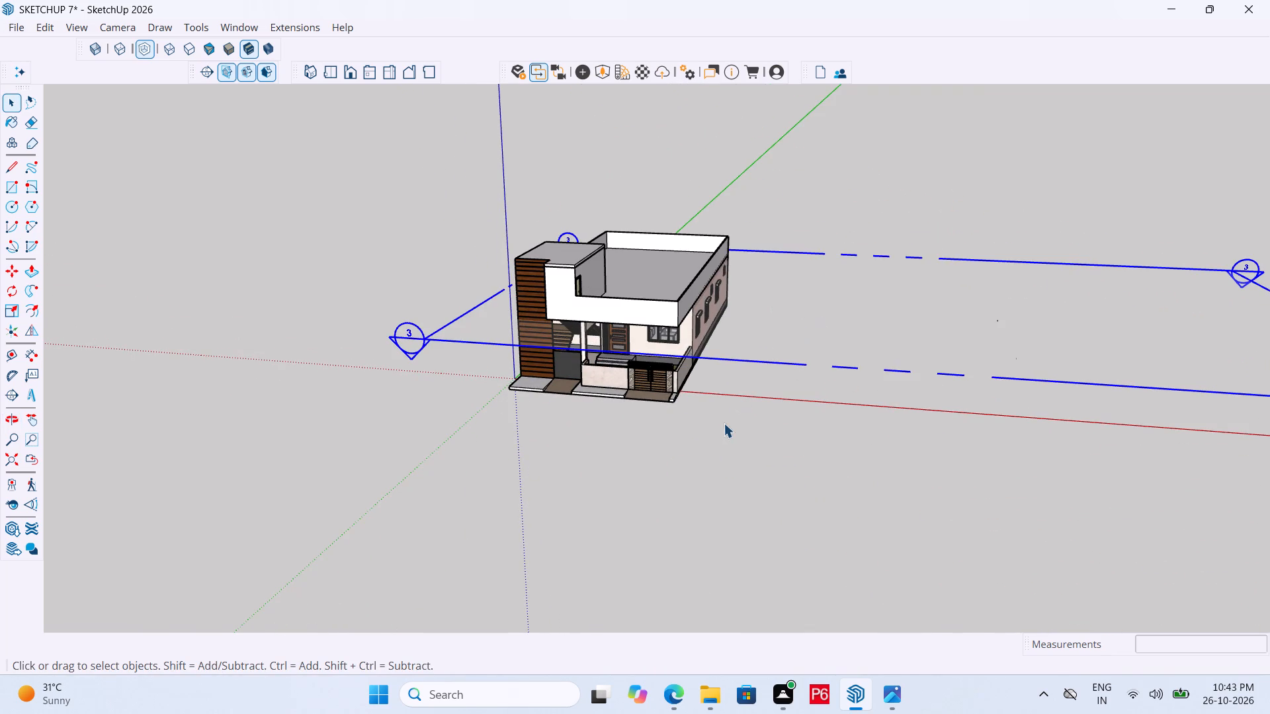
{"action": "left_click", "coordinate": [724, 423]}
{"action": "key", "text": "space"}
{"action": "left_click", "coordinate": [779, 361]}
{"action": "key", "text": "Delete"}
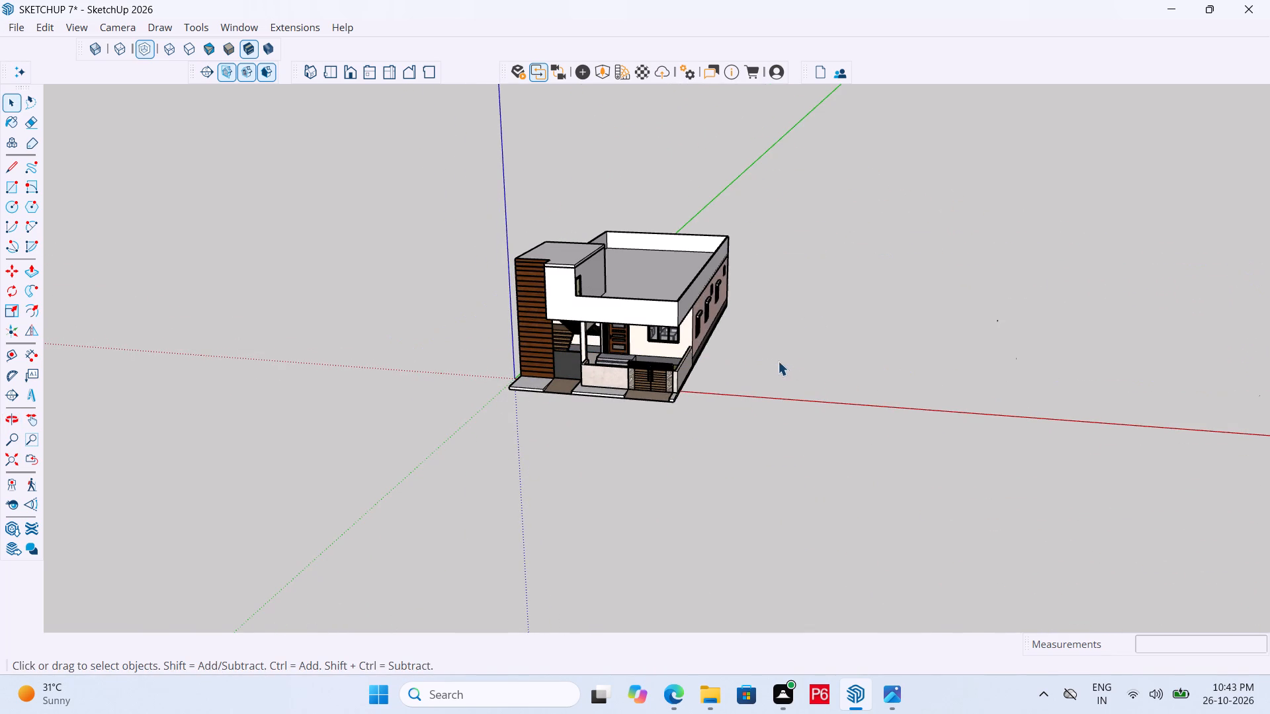
Save the house model without the section plane.
{"action": "middle_click", "coordinate": [735, 368]}
{"action": "key", "text": "ctrl+s"}
{"action": "key", "text": "ctrl+s"}
{"action": "key", "text": "ctrl+s"}
{"action": "key", "text": "ctrl+s"}
{"action": "key", "text": "ctrl+s"}
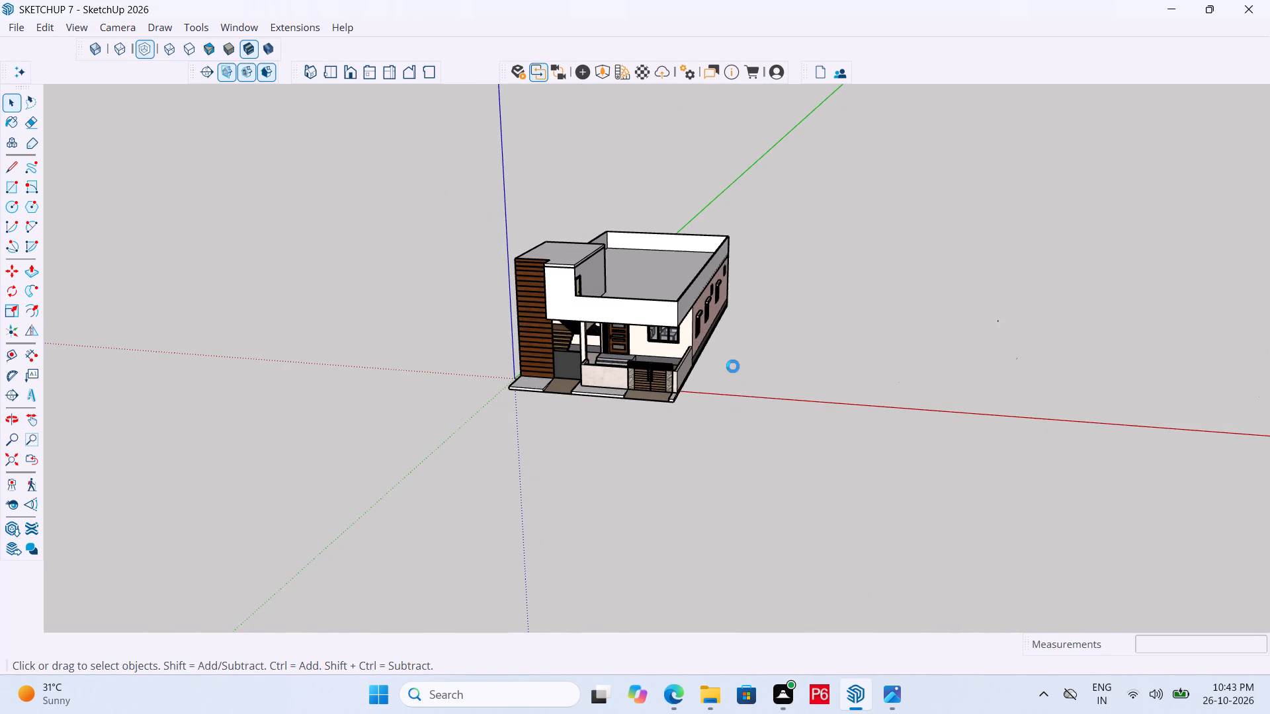
{"action": "key", "text": "ctrl+s"}
{"action": "key", "text": "ctrl+s"}
{"action": "key", "text": "ctrl+s"}
{"action": "key", "text": "ctrl+s"}
{"action": "key", "text": "ctrl+s"}
Examine the house exterior from its side, street front and stair-tower roof corner.
{"action": "scroll", "coordinate": [607, 338], "scroll_direction": "up", "scroll_amount": 13}
{"action": "middle_click_drag", "start_coordinate": [624, 328], "coordinate": [1017, 283]}
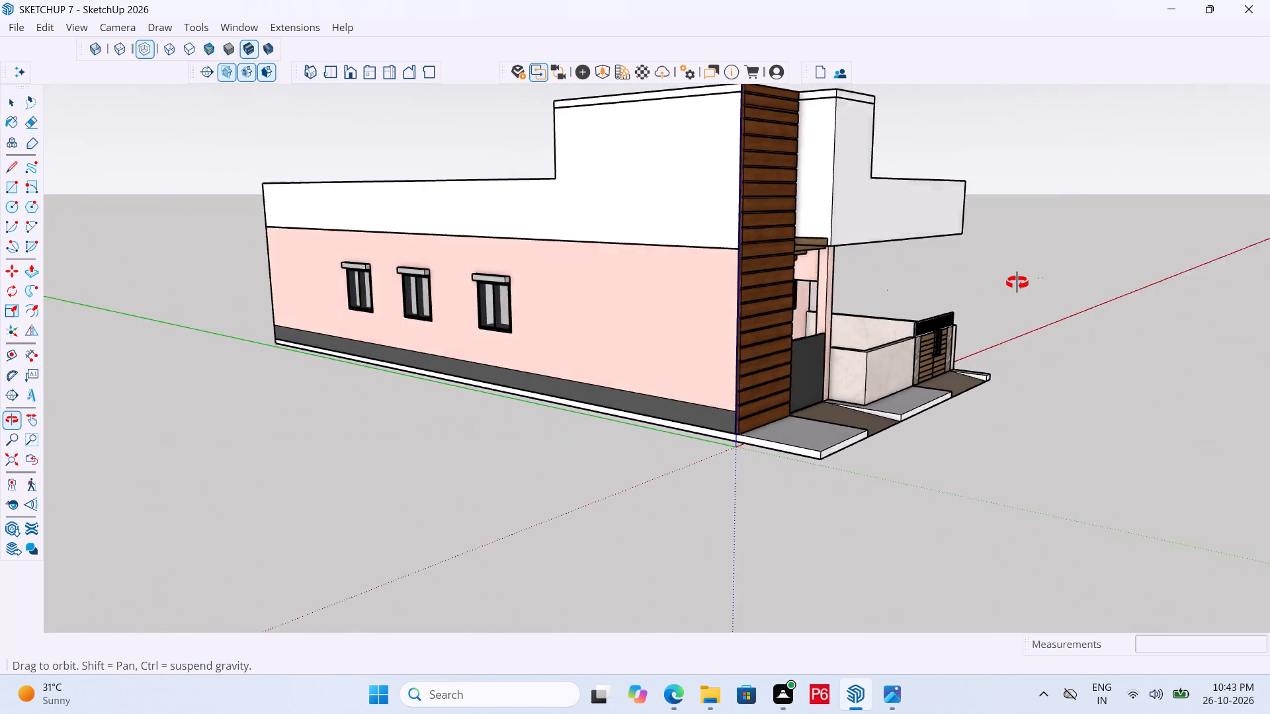
{"action": "middle_click_drag", "start_coordinate": [1017, 283], "coordinate": [845, 301]}
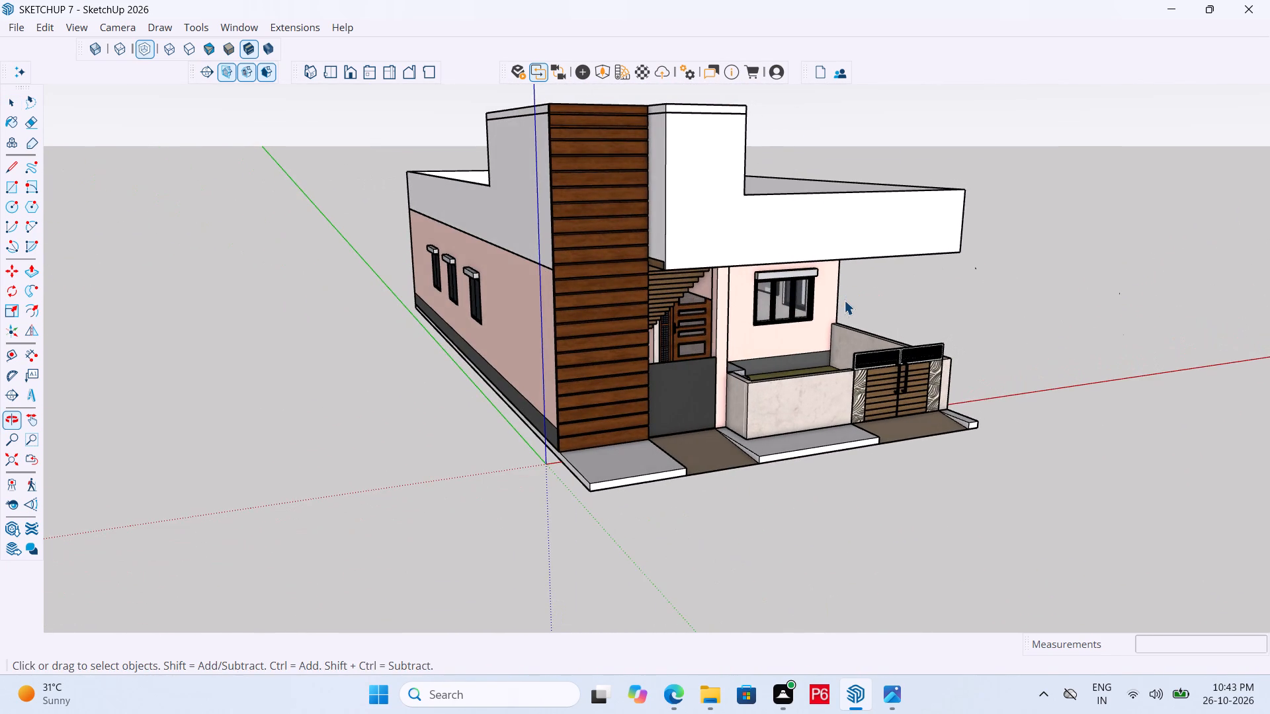
{"action": "middle_click_drag", "start_coordinate": [977, 352], "coordinate": [1018, 443]}
{"action": "scroll", "coordinate": [651, 173], "scroll_direction": "up", "scroll_amount": 5}
{"action": "scroll", "coordinate": [517, 247], "scroll_direction": "up", "scroll_amount": 6}
{"action": "middle_click_drag", "start_coordinate": [554, 278], "coordinate": [670, 267]}
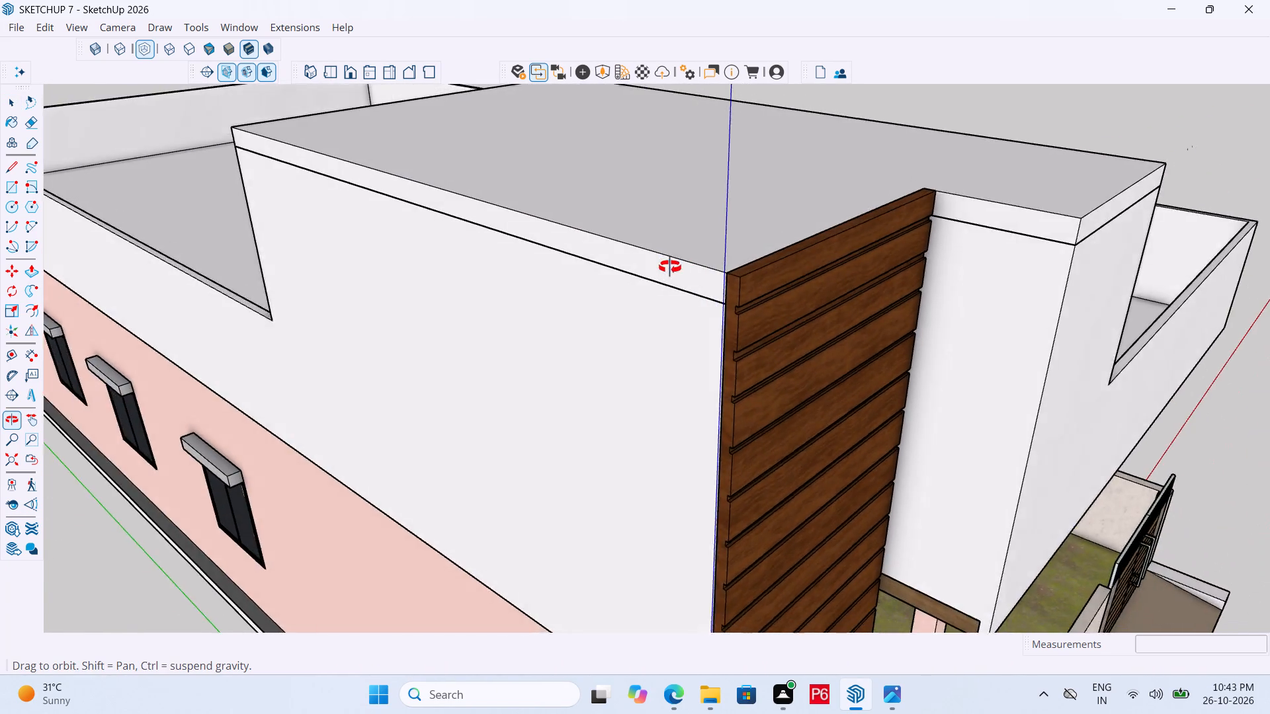
{"action": "middle_click_drag", "start_coordinate": [670, 267], "coordinate": [548, 241]}
Save the house model.
{"action": "key", "text": "ctrl+s"}
{"action": "key", "text": "ctrl+s"}
{"action": "key", "text": "ctrl+s"}
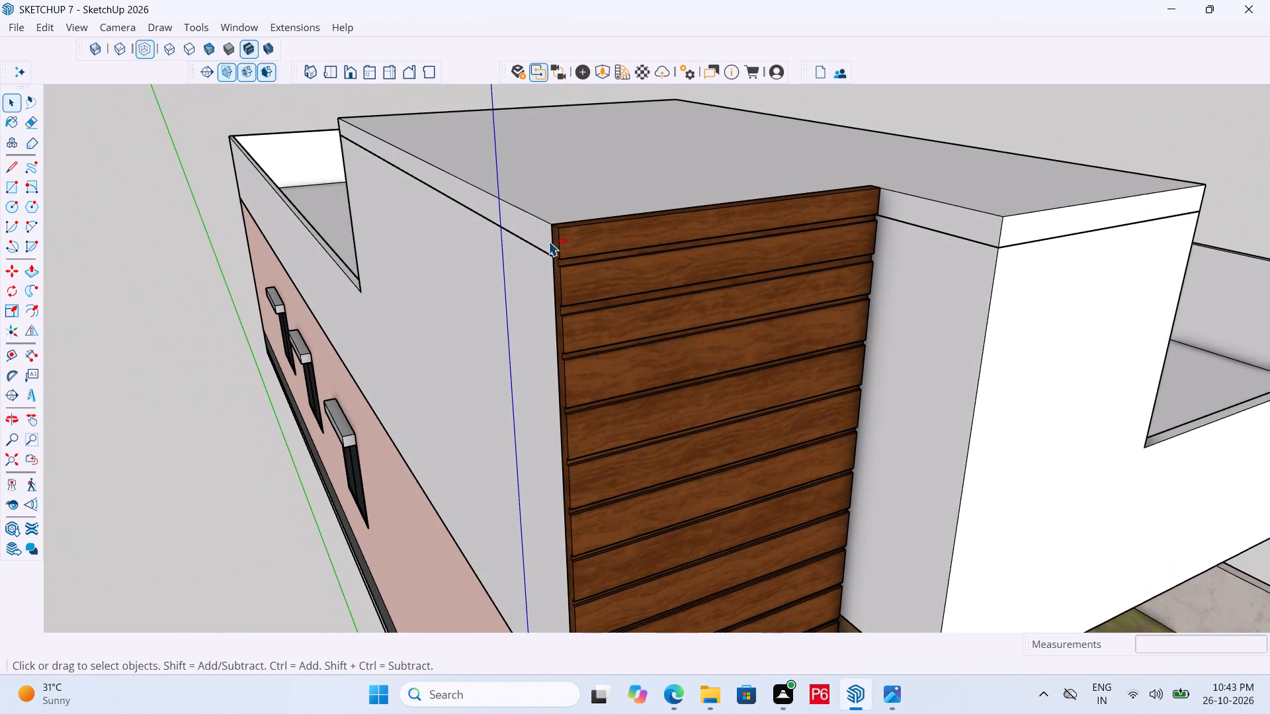
{"action": "key", "text": "ctrl+s"}
{"action": "key", "text": "ctrl+s"}
{"action": "key", "text": "ctrl+s"}
Open the roof and parapet group for editing at its front parapet face.
{"action": "scroll", "coordinate": [622, 197], "scroll_direction": "down", "scroll_amount": 6}
{"action": "scroll", "coordinate": [718, 212], "scroll_direction": "down", "scroll_amount": 6}
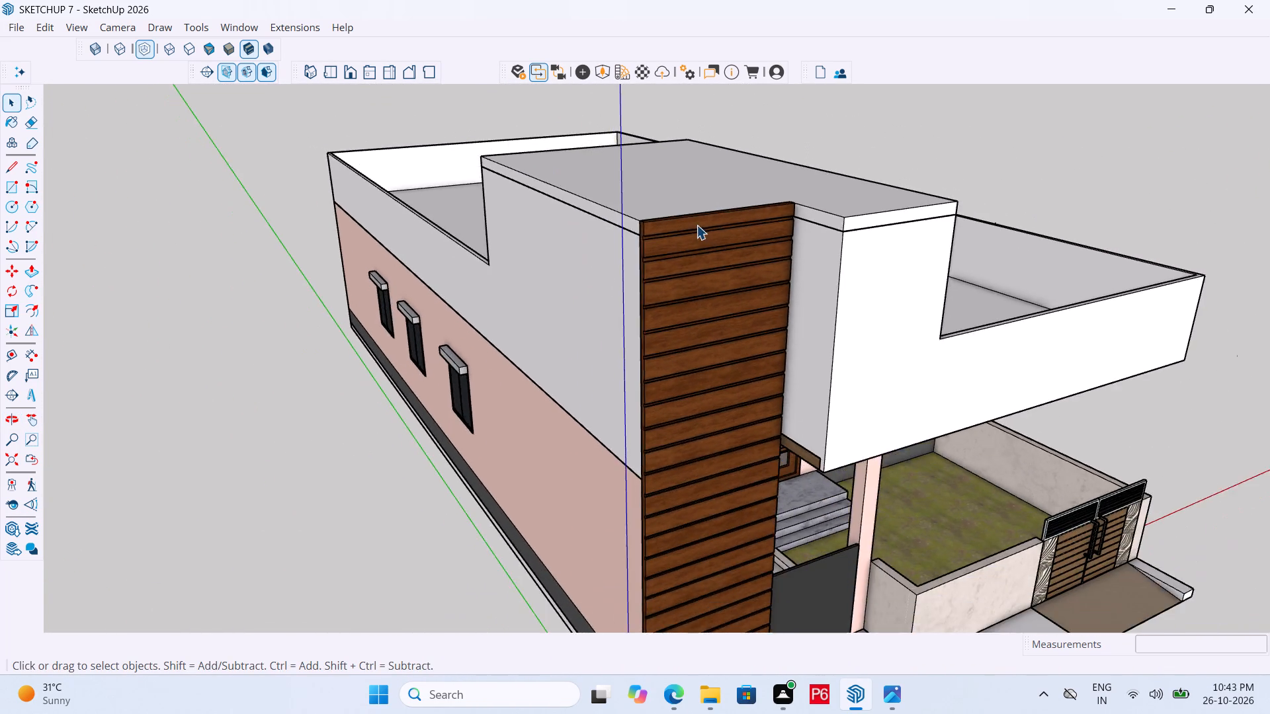
{"action": "scroll", "coordinate": [683, 240], "scroll_direction": "down", "scroll_amount": 5}
{"action": "middle_click_drag", "start_coordinate": [596, 292], "coordinate": [195, 266]}
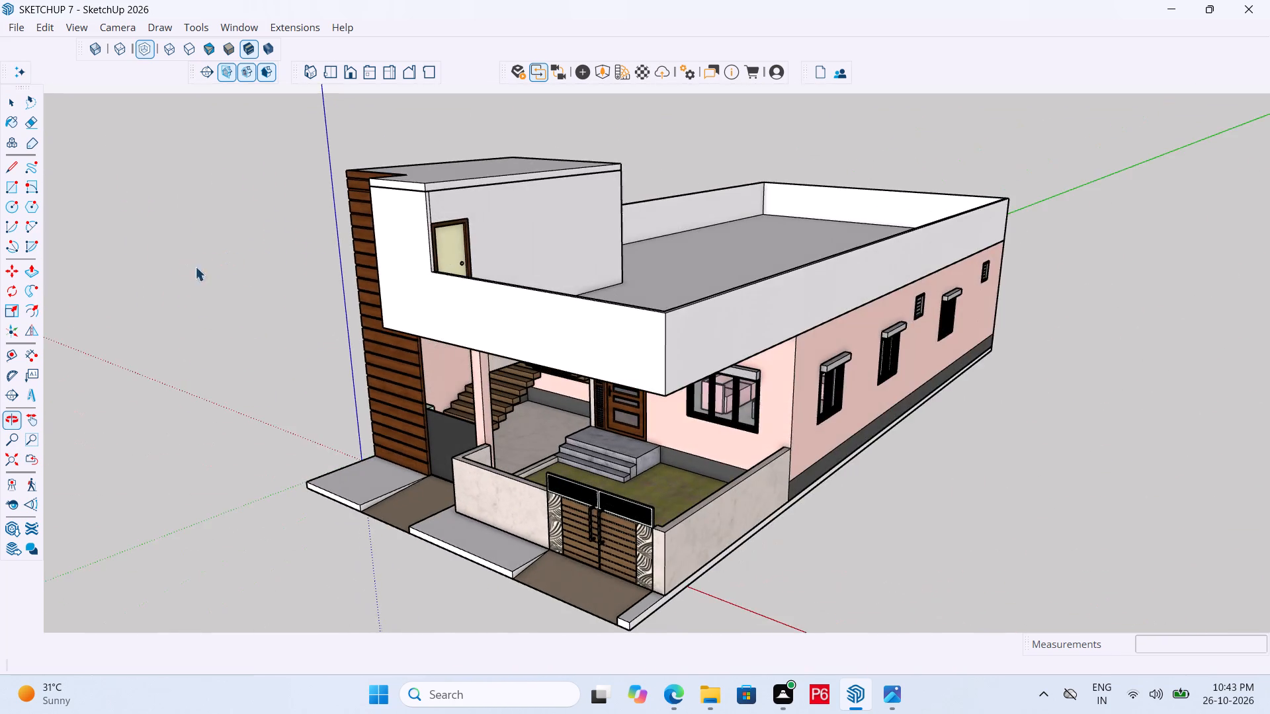
{"action": "middle_click_drag", "start_coordinate": [851, 278], "coordinate": [965, 204]}
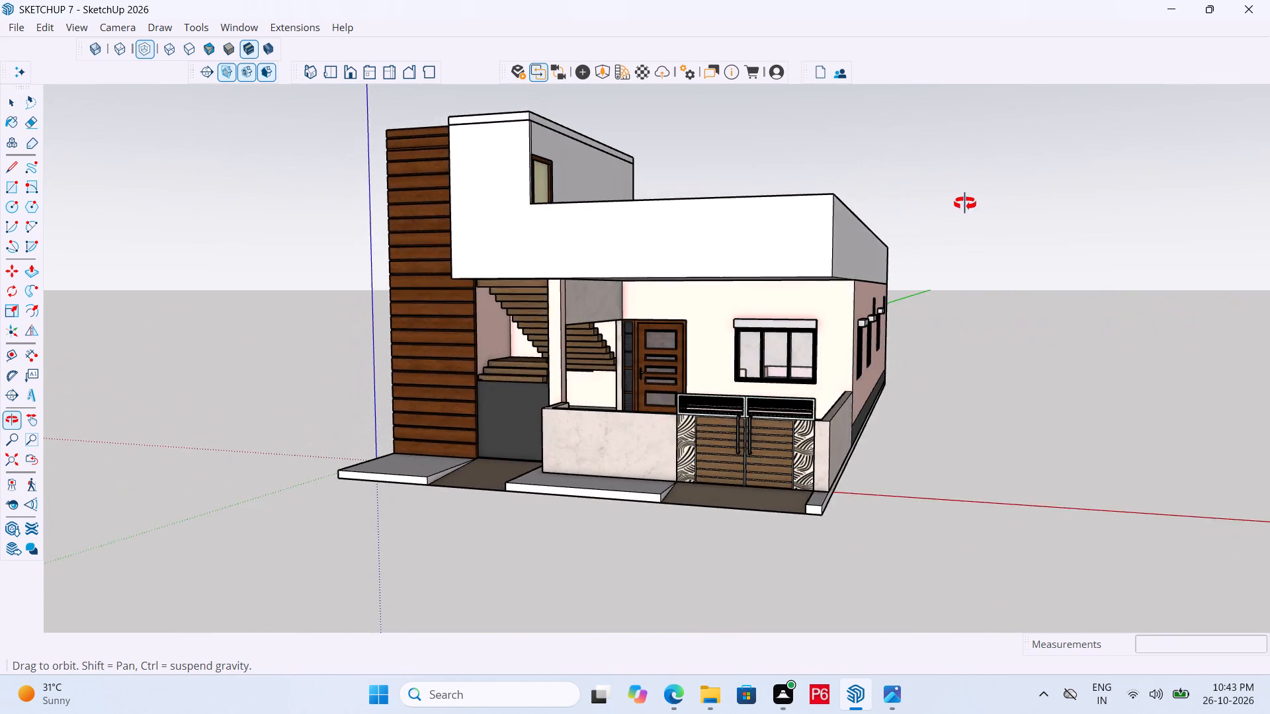
{"action": "middle_click_drag", "start_coordinate": [965, 204], "coordinate": [974, 225]}
{"action": "middle_click_drag", "start_coordinate": [844, 438], "coordinate": [817, 413]}
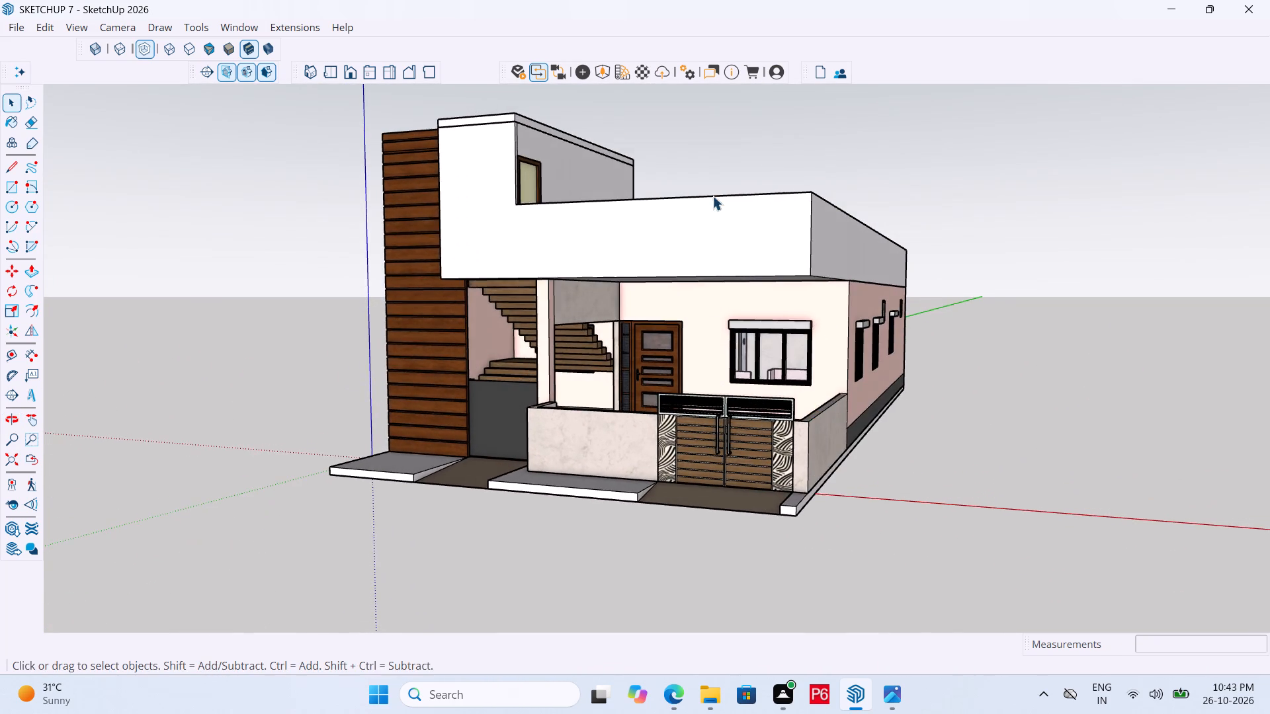
{"action": "scroll", "coordinate": [708, 193], "scroll_direction": "up", "scroll_amount": 5}
{"action": "middle_click_drag", "start_coordinate": [723, 250], "coordinate": [715, 341]}
{"action": "scroll", "coordinate": [723, 251], "scroll_direction": "down", "scroll_amount": 1}
{"action": "left_click", "coordinate": [640, 377]}
{"action": "double_click", "coordinate": [522, 359]}
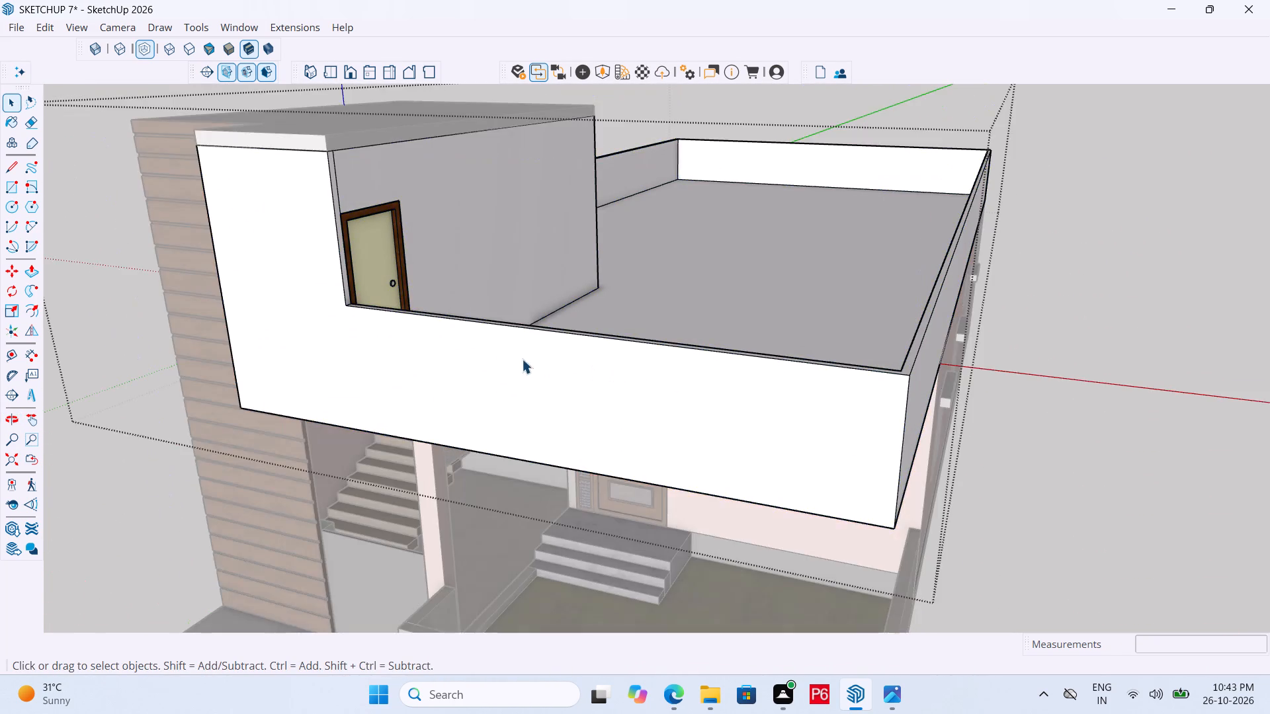
Draw a 3" line across the parapet's top face, from the inner front corner to the outer side edge.
{"action": "middle_click_drag", "start_coordinate": [462, 348], "coordinate": [450, 381]}
{"action": "scroll", "coordinate": [505, 260], "scroll_direction": "down", "scroll_amount": 5}
{"action": "middle_click_drag", "start_coordinate": [658, 362], "coordinate": [648, 397]}
{"action": "scroll", "coordinate": [657, 444], "scroll_direction": "up", "scroll_amount": 4}
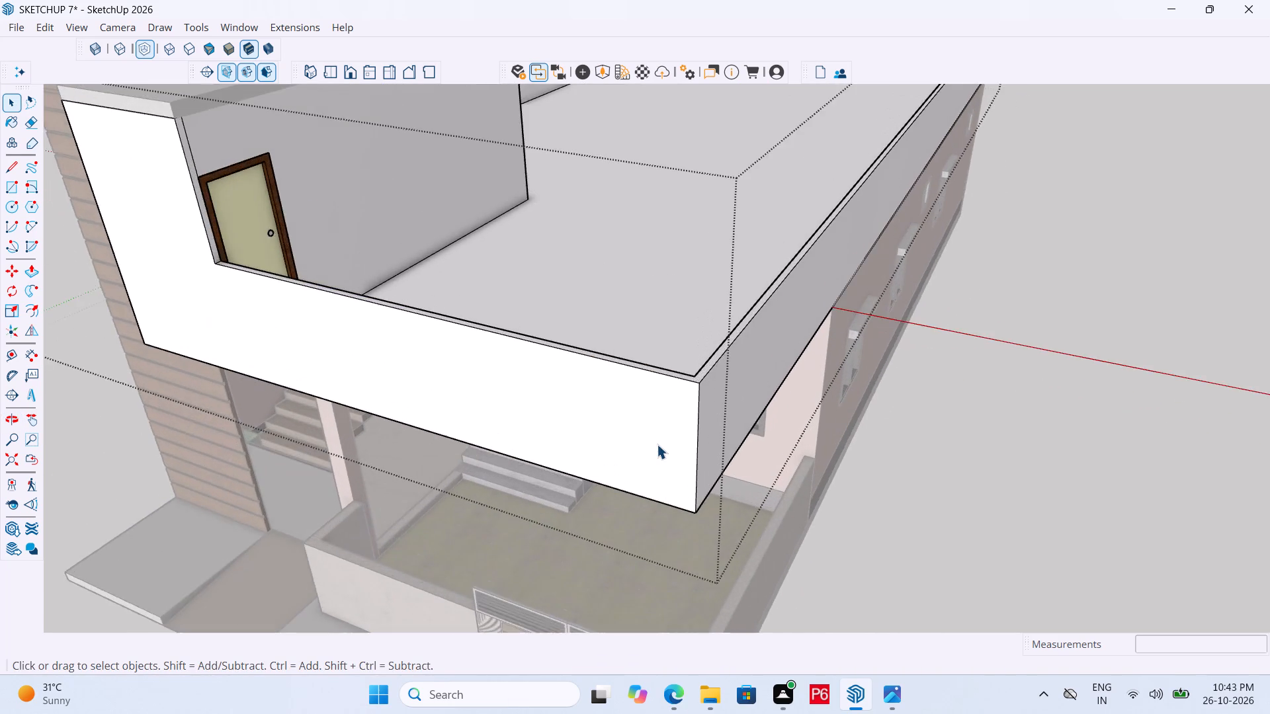
{"action": "scroll", "coordinate": [657, 444], "scroll_direction": "up", "scroll_amount": 6}
{"action": "scroll", "coordinate": [730, 340], "scroll_direction": "up", "scroll_amount": 6}
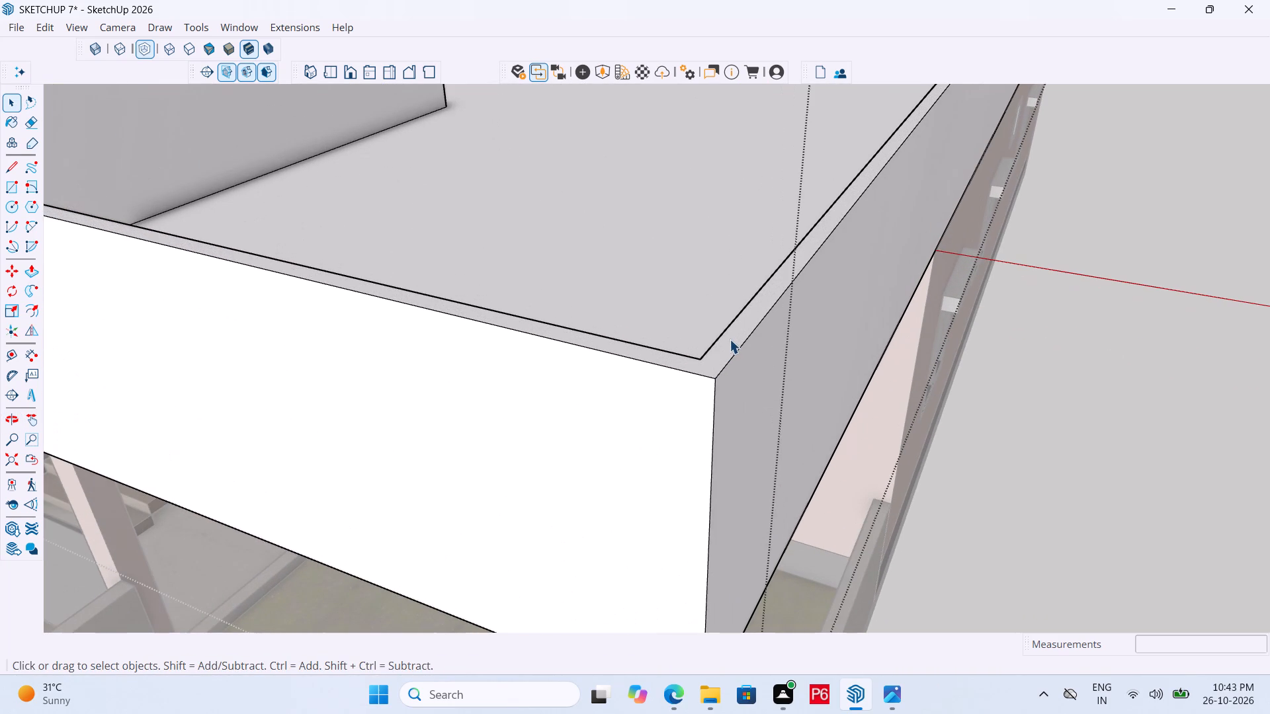
{"action": "key", "text": "l"}
{"action": "left_click", "coordinate": [698, 359]}
{"action": "left_click", "coordinate": [723, 366]}
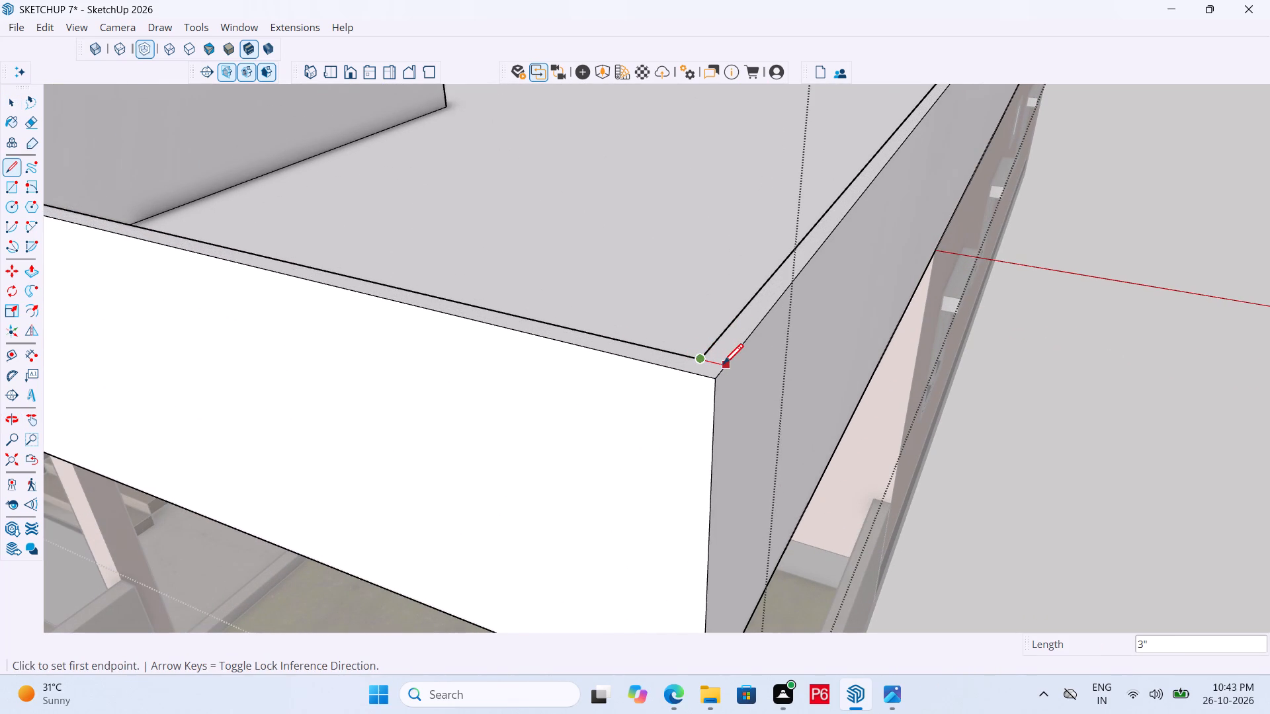
Draw a 4' 6" vertical line down the front parapet face, from the stair-tower notch corner to the bottom edge.
{"action": "scroll", "coordinate": [753, 340], "scroll_direction": "down", "scroll_amount": 6}
{"action": "scroll", "coordinate": [698, 321], "scroll_direction": "down", "scroll_amount": 4}
{"action": "middle_click_drag", "start_coordinate": [675, 354], "coordinate": [881, 345]}
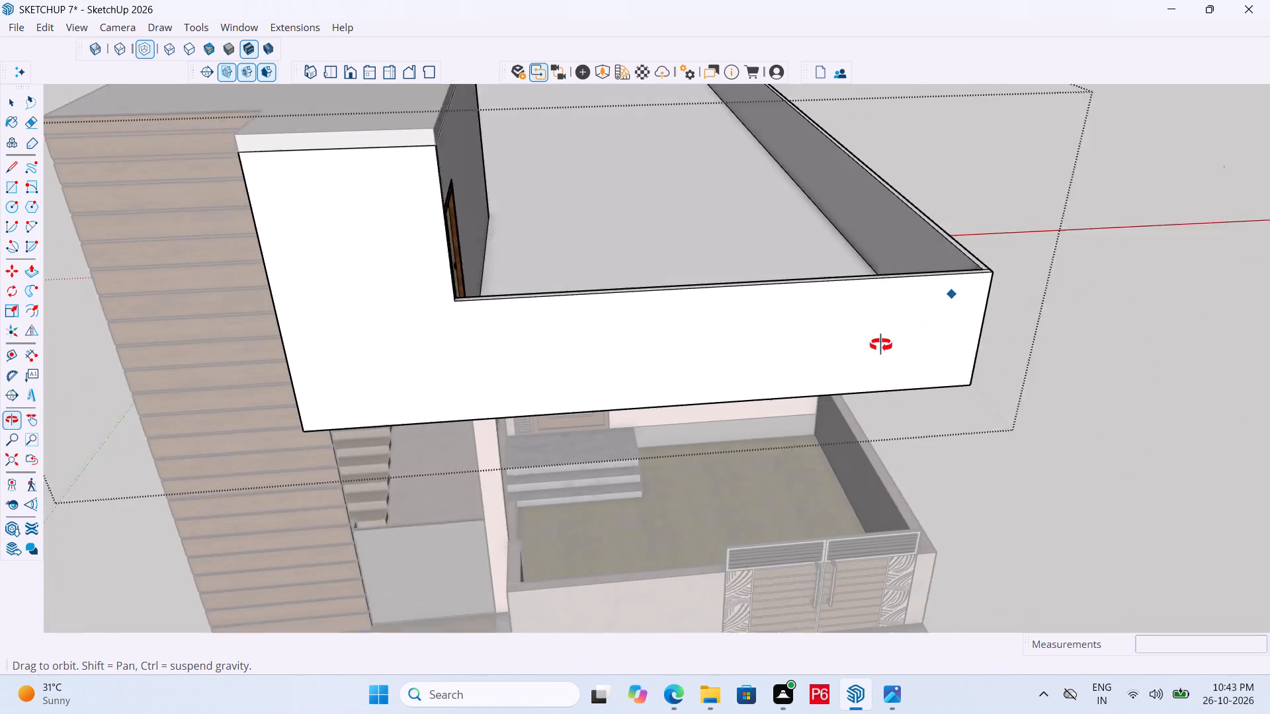
{"action": "middle_click_drag", "start_coordinate": [881, 345], "coordinate": [902, 342]}
{"action": "middle_click_drag", "start_coordinate": [495, 301], "coordinate": [392, 364]}
{"action": "scroll", "coordinate": [392, 356], "scroll_direction": "up", "scroll_amount": 5}
{"action": "middle_click_drag", "start_coordinate": [425, 318], "coordinate": [433, 220]}
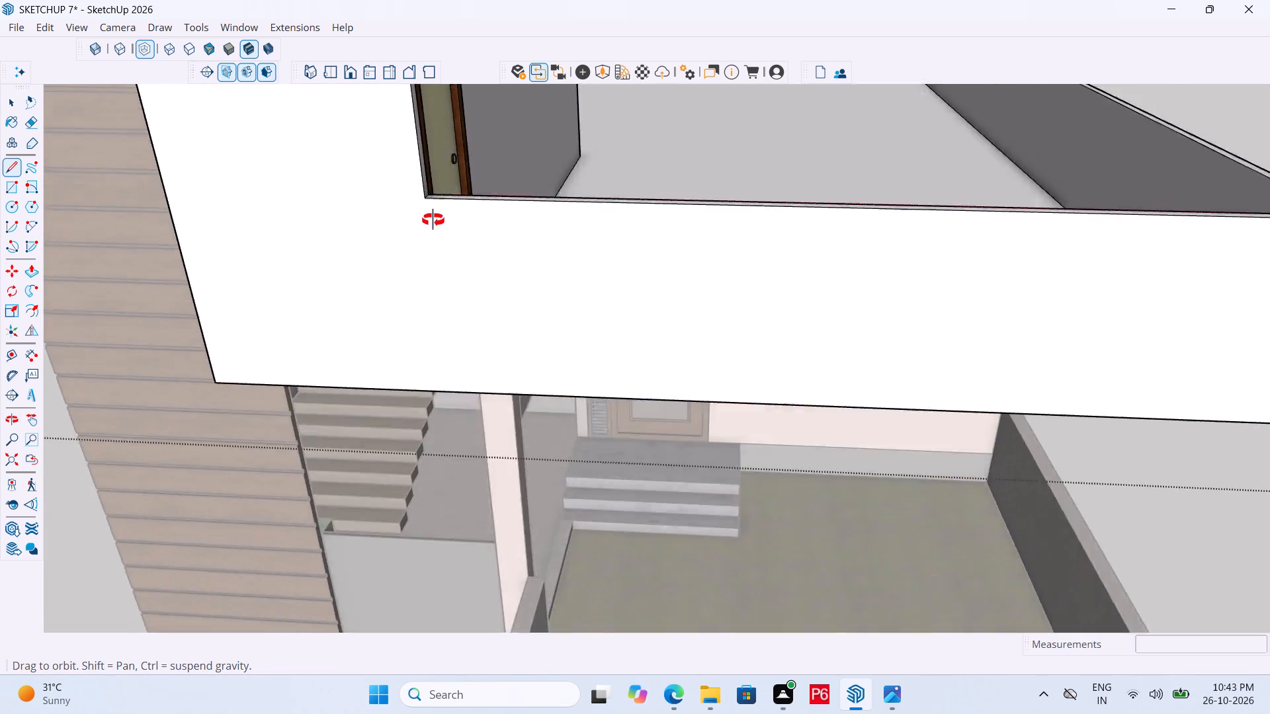
{"action": "middle_click_drag", "start_coordinate": [433, 220], "coordinate": [456, 251]}
{"action": "left_click", "coordinate": [461, 210]}
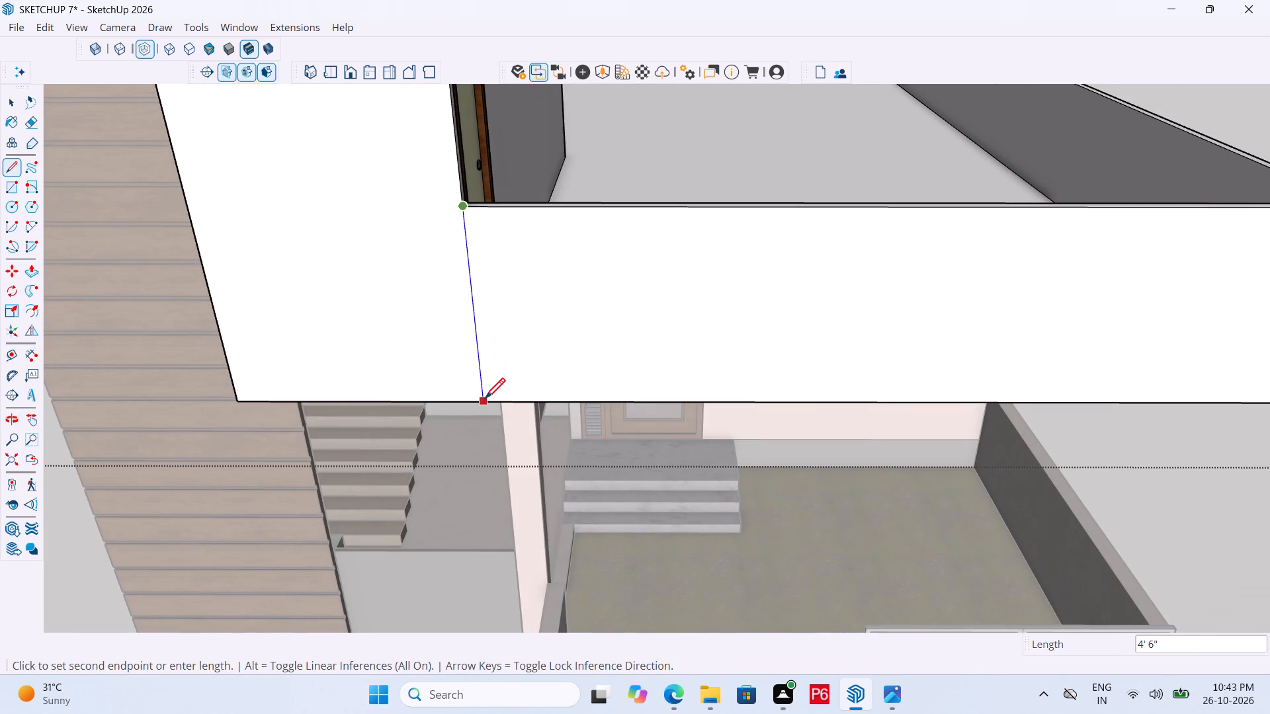
{"action": "left_click", "coordinate": [485, 401]}
Save the house model with the divided front parapet face.
{"action": "scroll", "coordinate": [419, 328], "scroll_direction": "down", "scroll_amount": 6}
{"action": "middle_click_drag", "start_coordinate": [703, 297], "coordinate": [589, 297]}
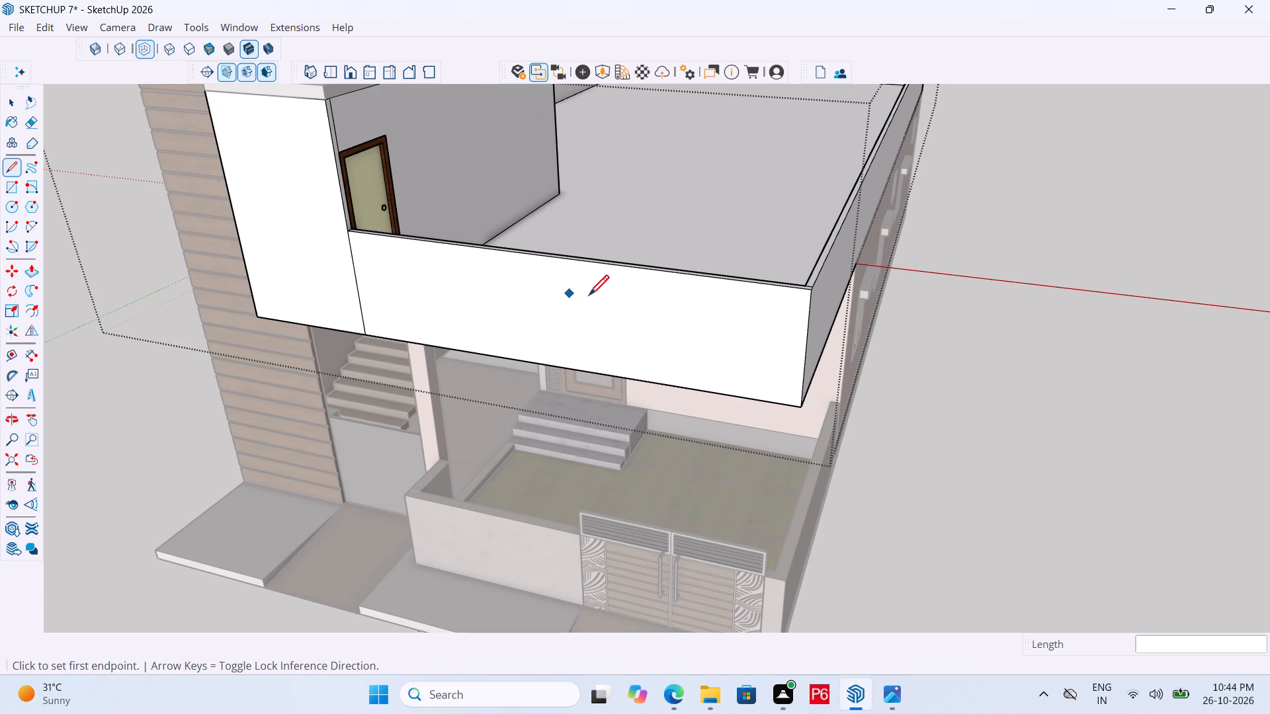
{"action": "scroll", "coordinate": [847, 339], "scroll_direction": "down", "scroll_amount": 6}
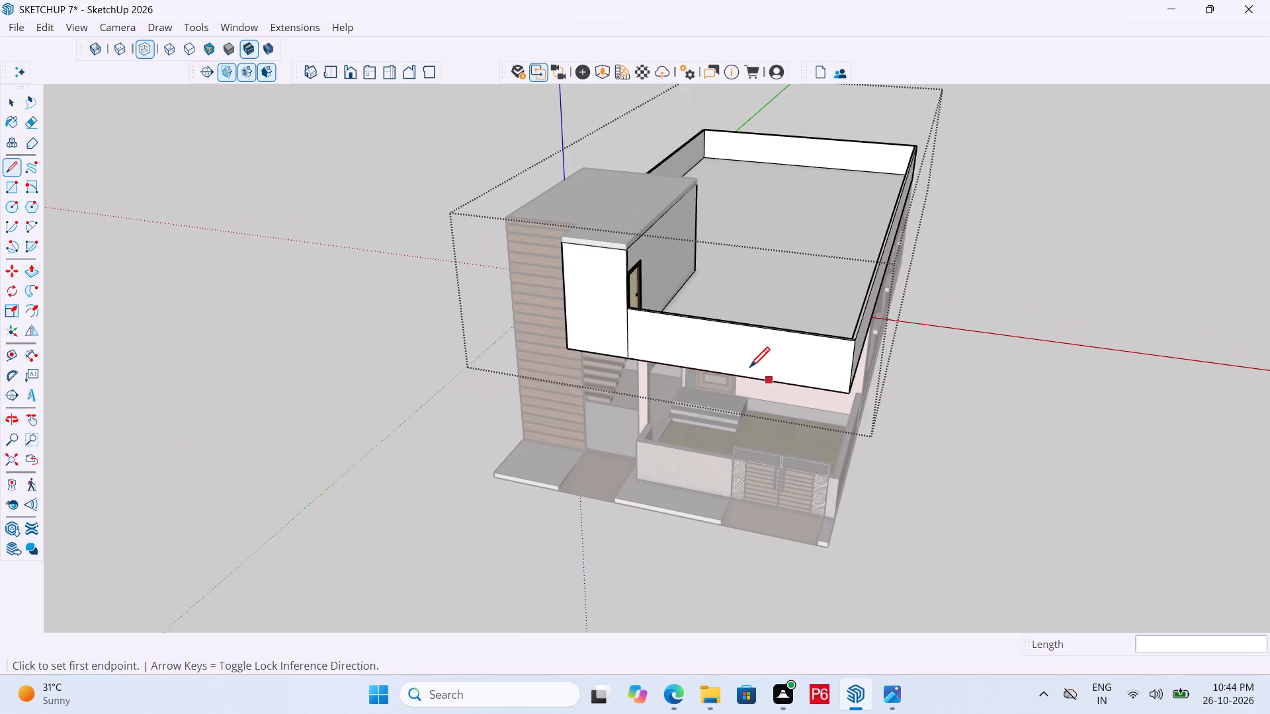
{"action": "middle_click_drag", "start_coordinate": [747, 366], "coordinate": [718, 343]}
{"action": "scroll", "coordinate": [784, 333], "scroll_direction": "up", "scroll_amount": 6}
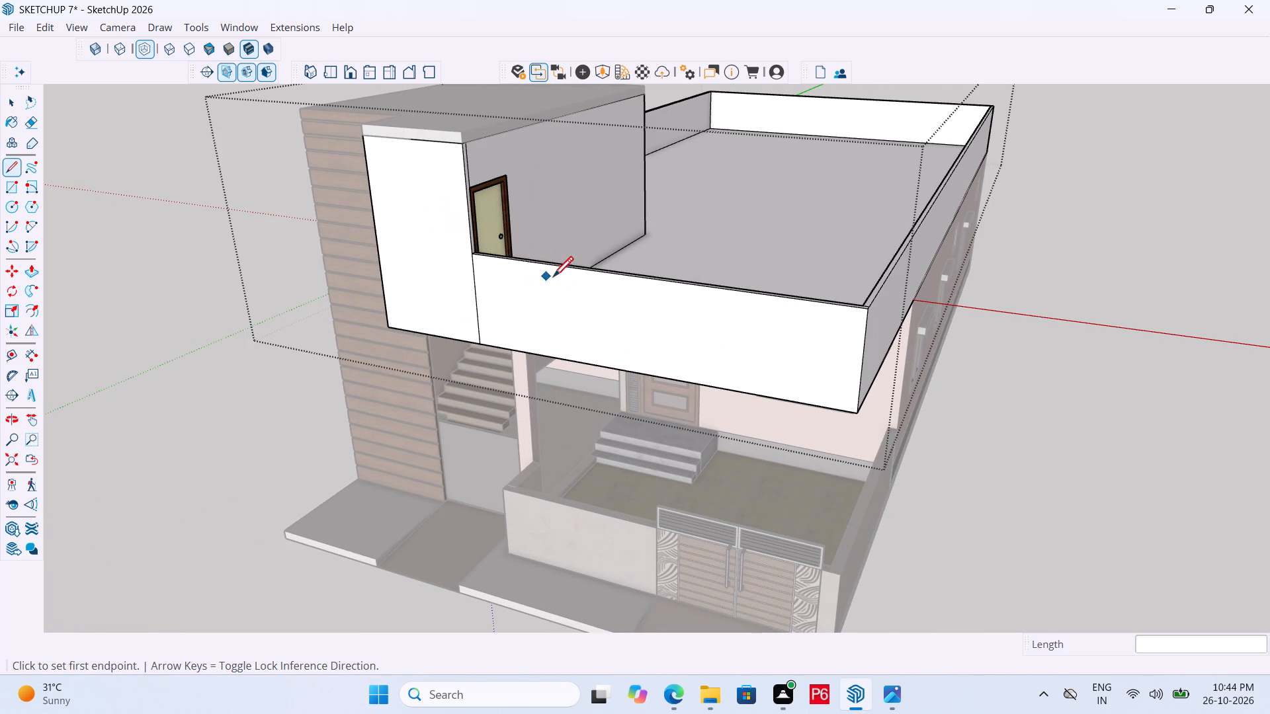
{"action": "middle_click_drag", "start_coordinate": [589, 315], "coordinate": [163, 393]}
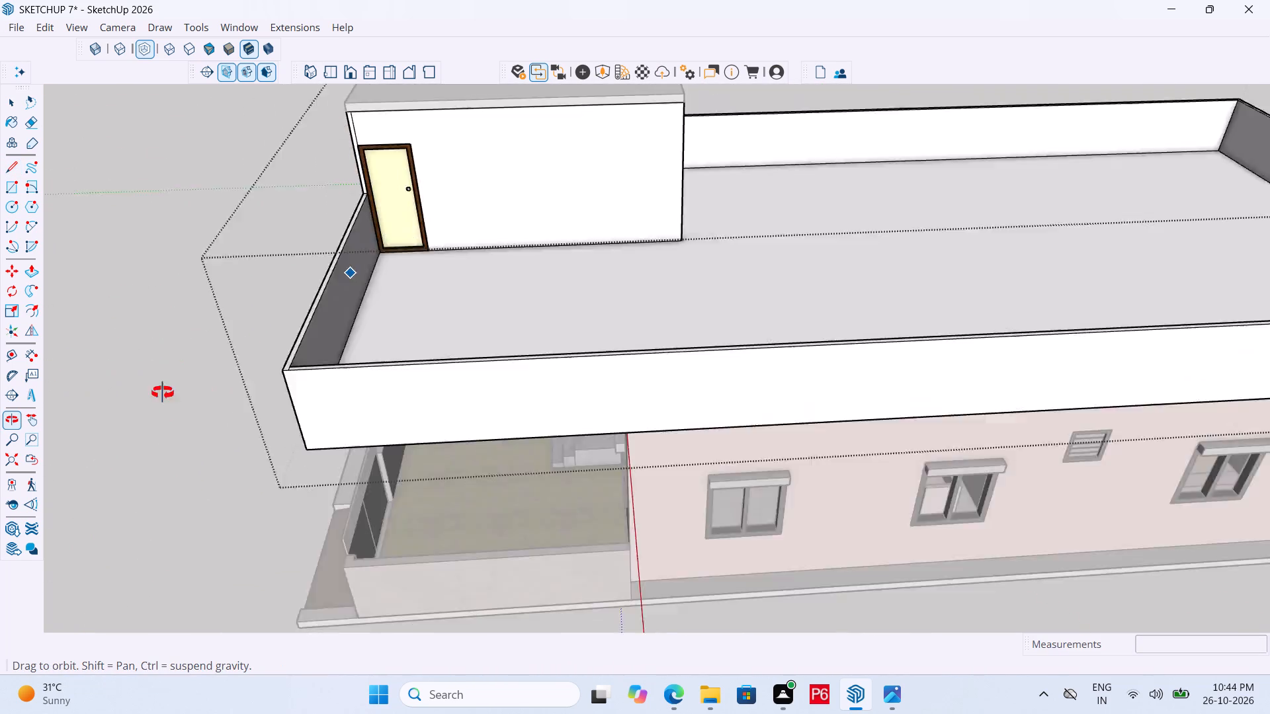
{"action": "middle_click_drag", "start_coordinate": [163, 393], "coordinate": [614, 315]}
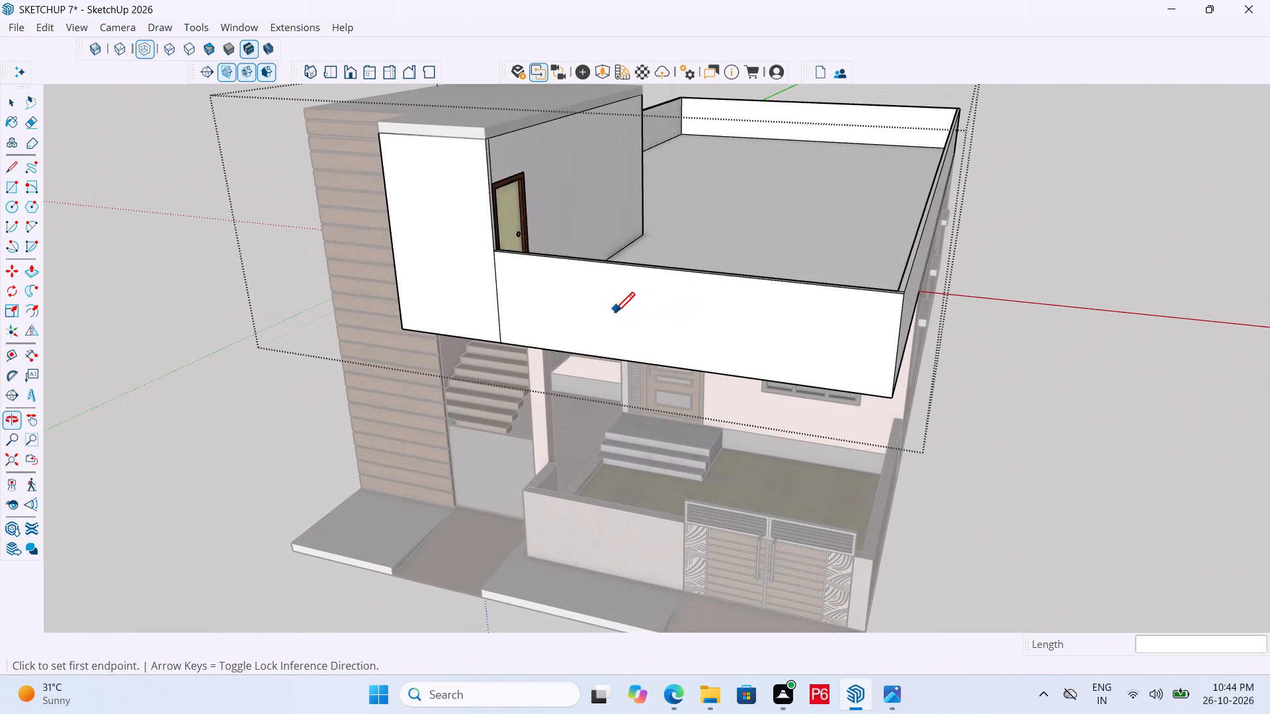
{"action": "key", "text": "ctrl+s"}
{"action": "key", "text": "ctrl+s"}
{"action": "key", "text": "ctrl+s"}
{"action": "key", "text": "ctrl+s"}
{"action": "key", "text": "ctrl+s"}
{"action": "key", "text": "ctrl+s"}
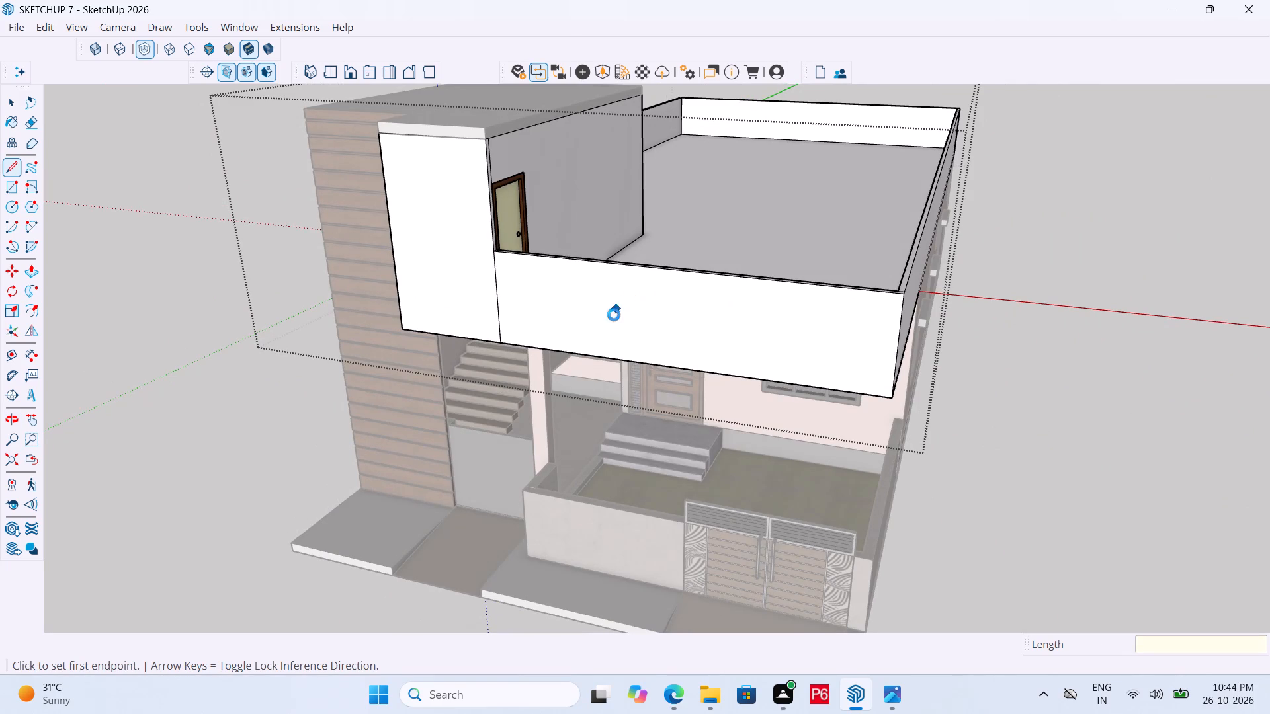
{"action": "key", "text": "ctrl+s"}
{"action": "key", "text": "ctrl+s"}
{"action": "key", "text": "ctrl+s"}
Examine the divided front parapet and stair tower from the front and the side.
{"action": "scroll", "coordinate": [581, 322], "scroll_direction": "down", "scroll_amount": 6}
{"action": "scroll", "coordinate": [503, 349], "scroll_direction": "down", "scroll_amount": 6}
{"action": "middle_click_drag", "start_coordinate": [557, 341], "coordinate": [599, 321]}
{"action": "scroll", "coordinate": [518, 305], "scroll_direction": "up", "scroll_amount": 6}
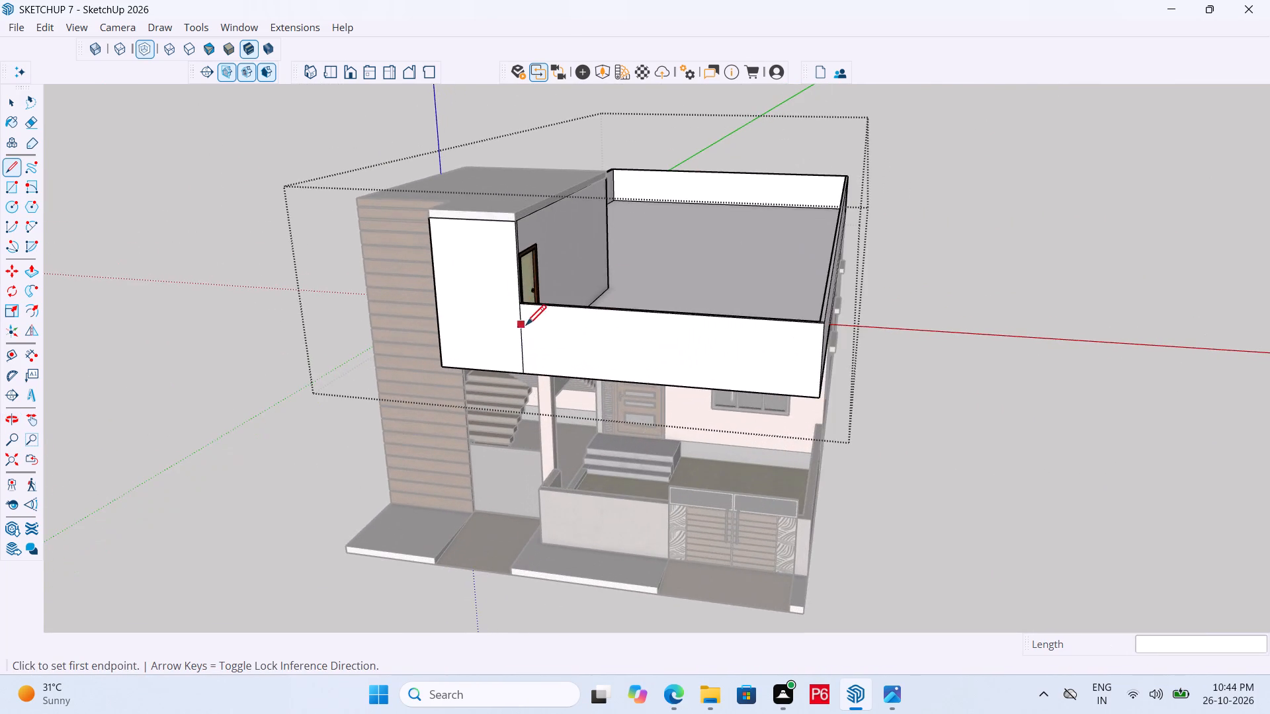
{"action": "scroll", "coordinate": [544, 331], "scroll_direction": "up", "scroll_amount": 6}
{"action": "scroll", "coordinate": [401, 282], "scroll_direction": "down", "scroll_amount": 1}
{"action": "middle_click_drag", "start_coordinate": [411, 283], "coordinate": [760, 301]}
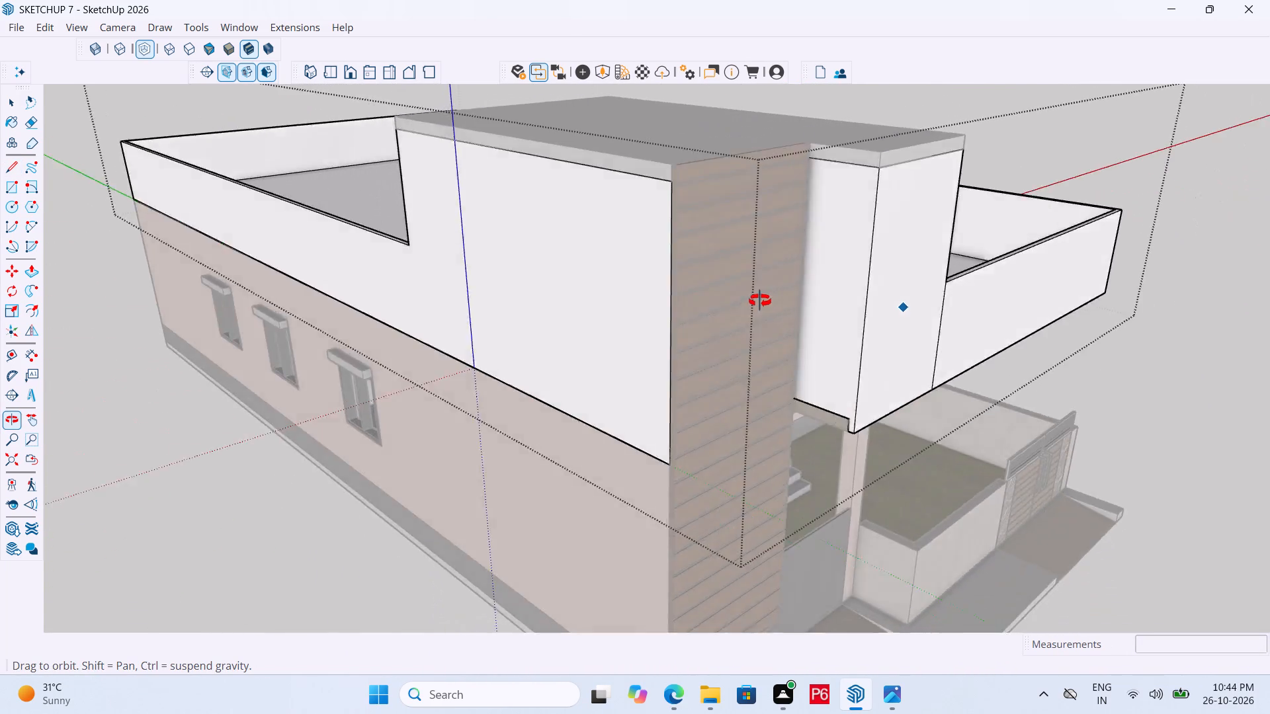
{"action": "middle_click_drag", "start_coordinate": [760, 301], "coordinate": [360, 297]}
{"action": "middle_click_drag", "start_coordinate": [892, 419], "coordinate": [842, 401]}
{"action": "scroll", "coordinate": [710, 376], "scroll_direction": "up", "scroll_amount": 4}
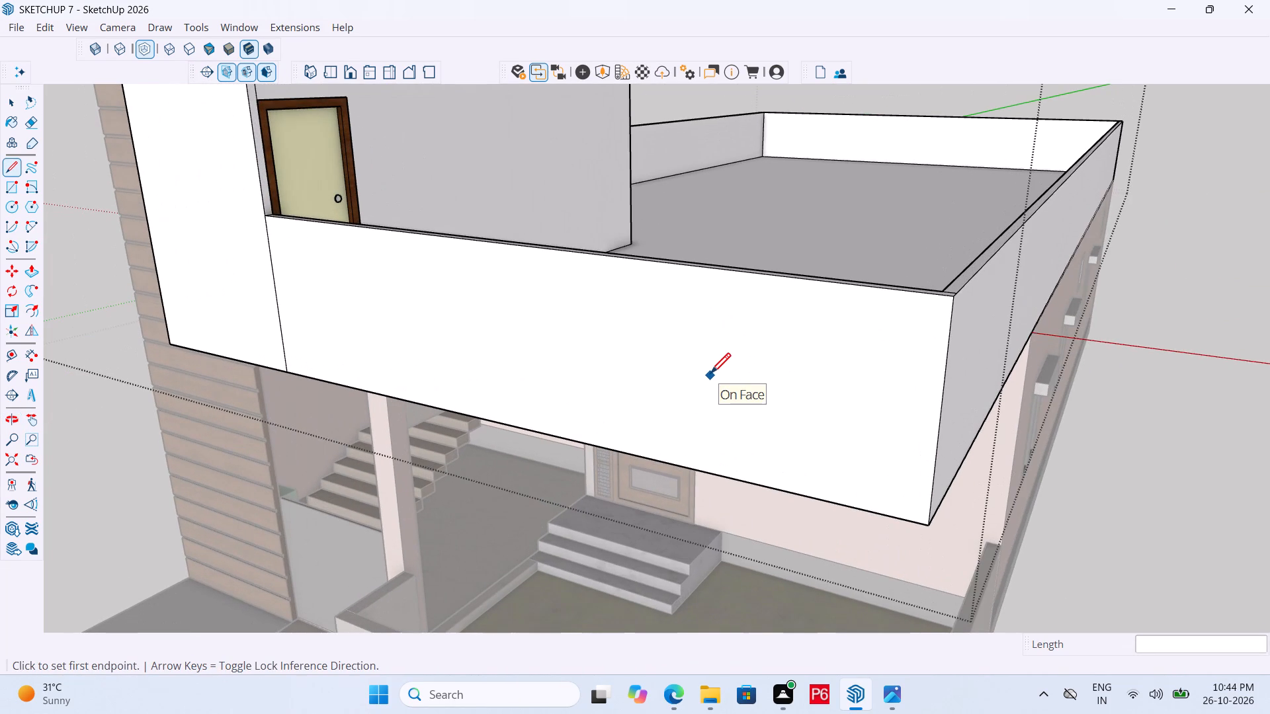
Draw a 14' by 9" rectangle on the underside of the front roof overhang, starting from its outer front corner.
{"action": "key", "text": "r"}
{"action": "middle_click_drag", "start_coordinate": [776, 311], "coordinate": [564, 399]}
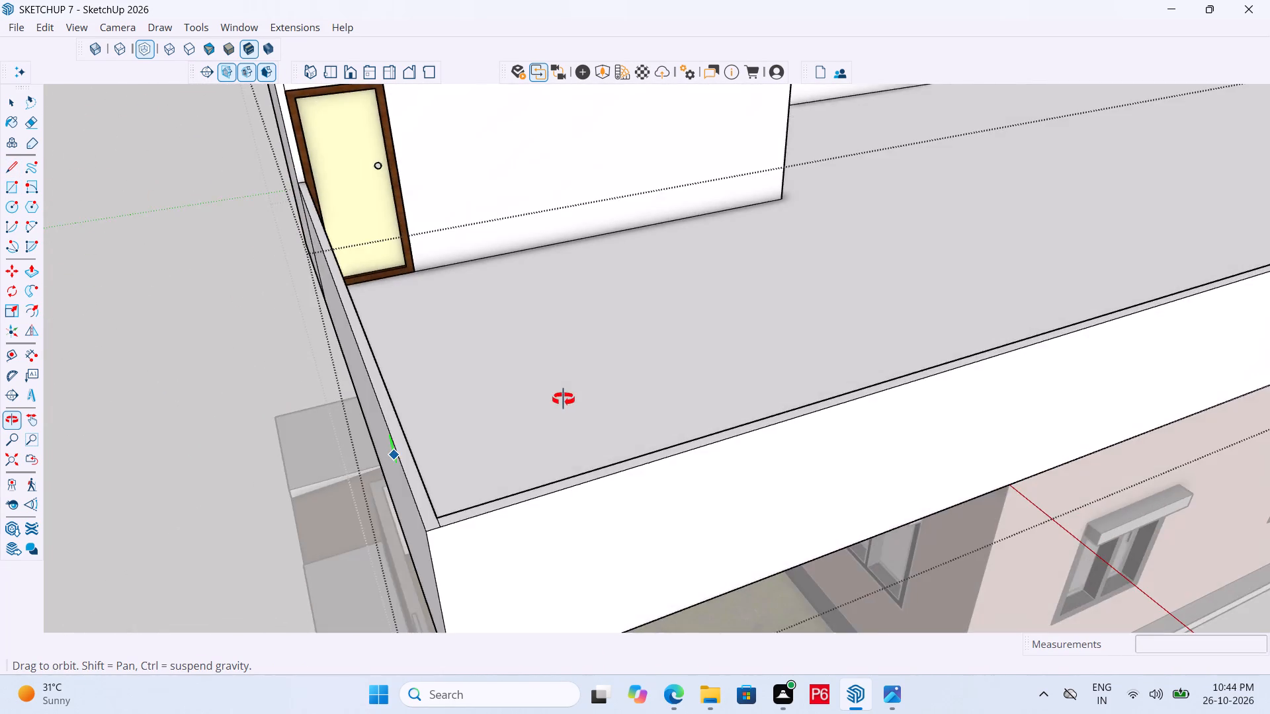
{"action": "middle_click_drag", "start_coordinate": [564, 399], "coordinate": [736, 147]}
{"action": "middle_click_drag", "start_coordinate": [799, 251], "coordinate": [567, 282]}
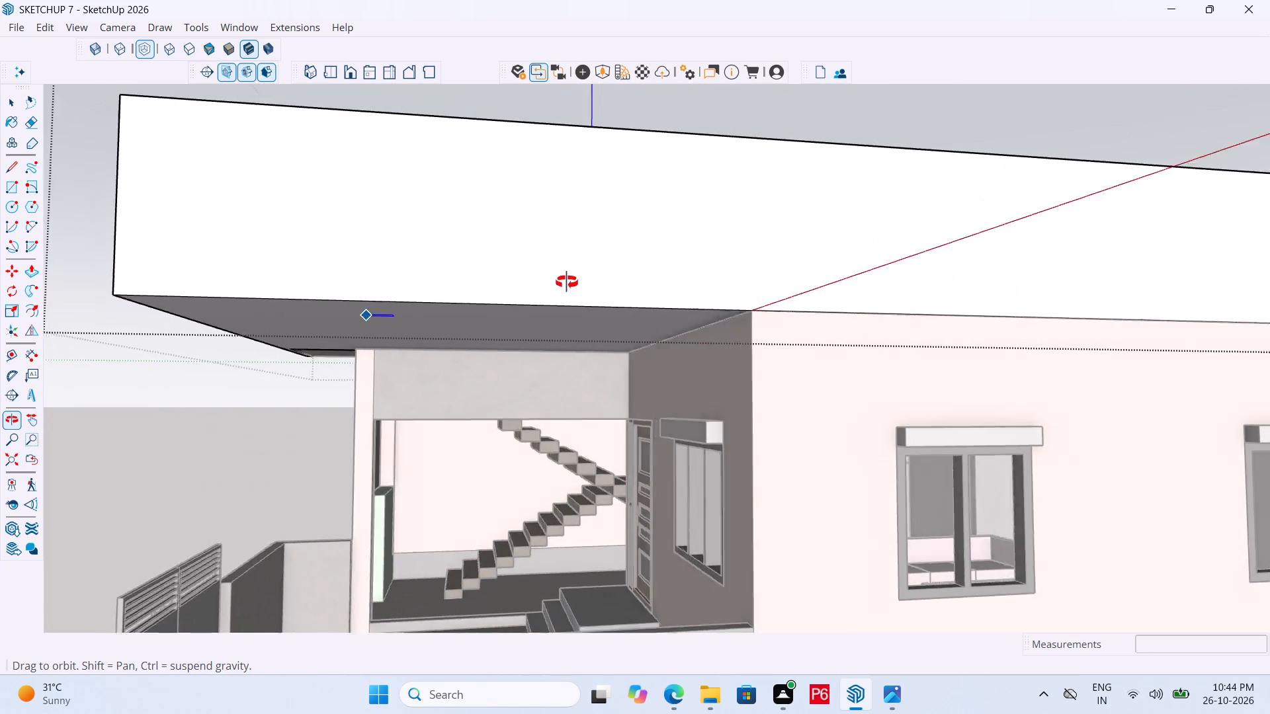
{"action": "middle_click_drag", "start_coordinate": [567, 282], "coordinate": [849, 284]}
{"action": "middle_click_drag", "start_coordinate": [966, 268], "coordinate": [924, 218]}
{"action": "key", "text": "space"}
{"action": "key", "text": "r"}
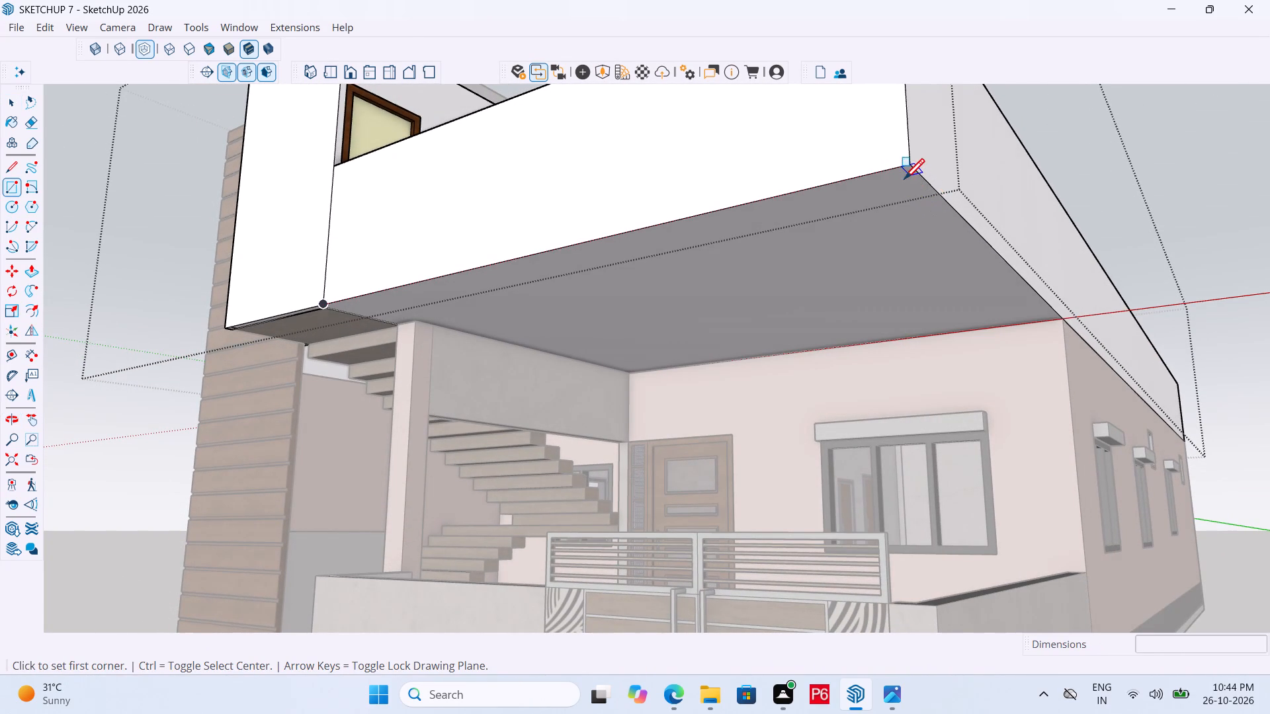
{"action": "key", "text": "space"}
{"action": "left_click", "coordinate": [876, 219]}
{"action": "left_click", "coordinate": [990, 341]}
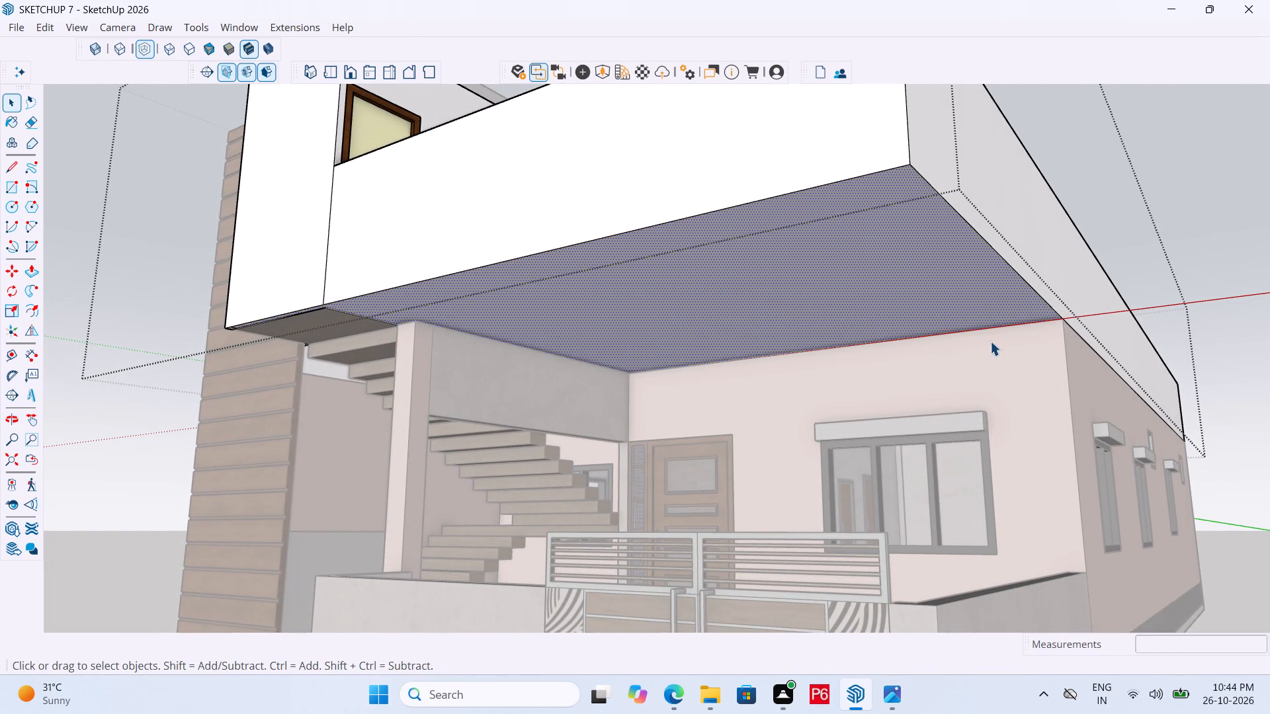
{"action": "double_click", "coordinate": [912, 230]}
{"action": "key", "text": "r"}
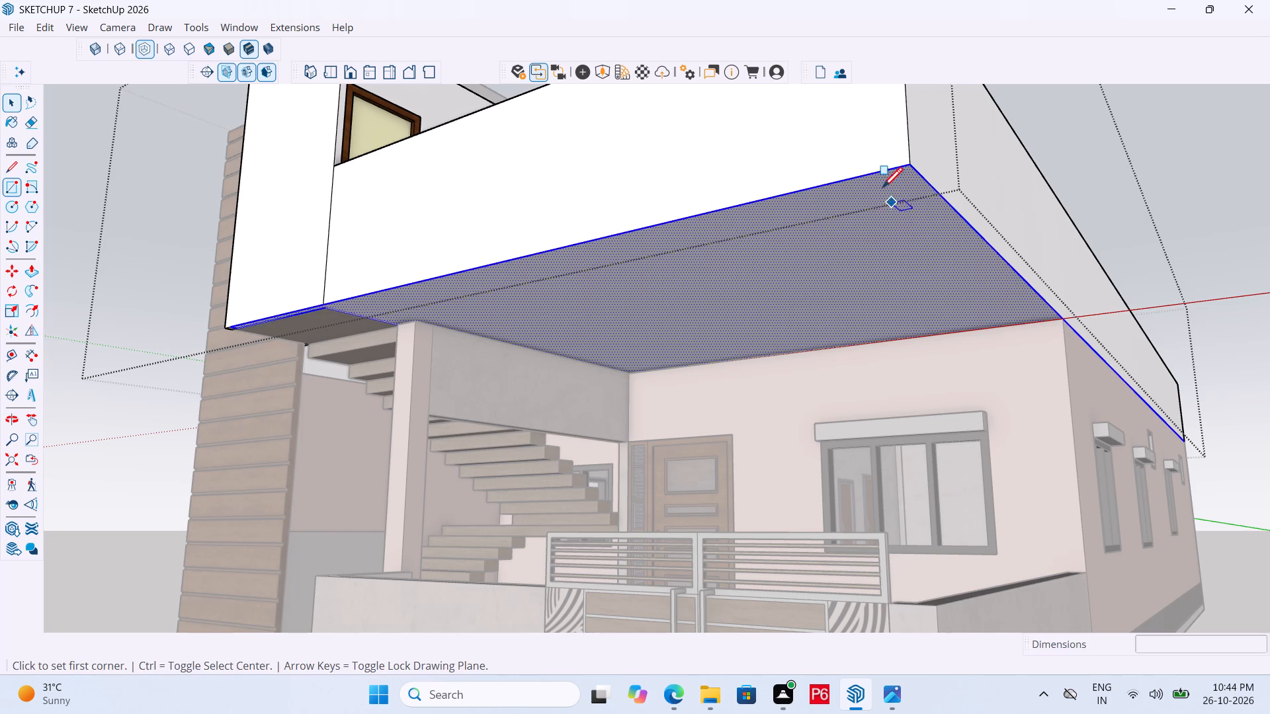
{"action": "left_click", "coordinate": [910, 167]}
{"action": "scroll", "coordinate": [1034, 346], "scroll_direction": "up", "scroll_amount": 6}
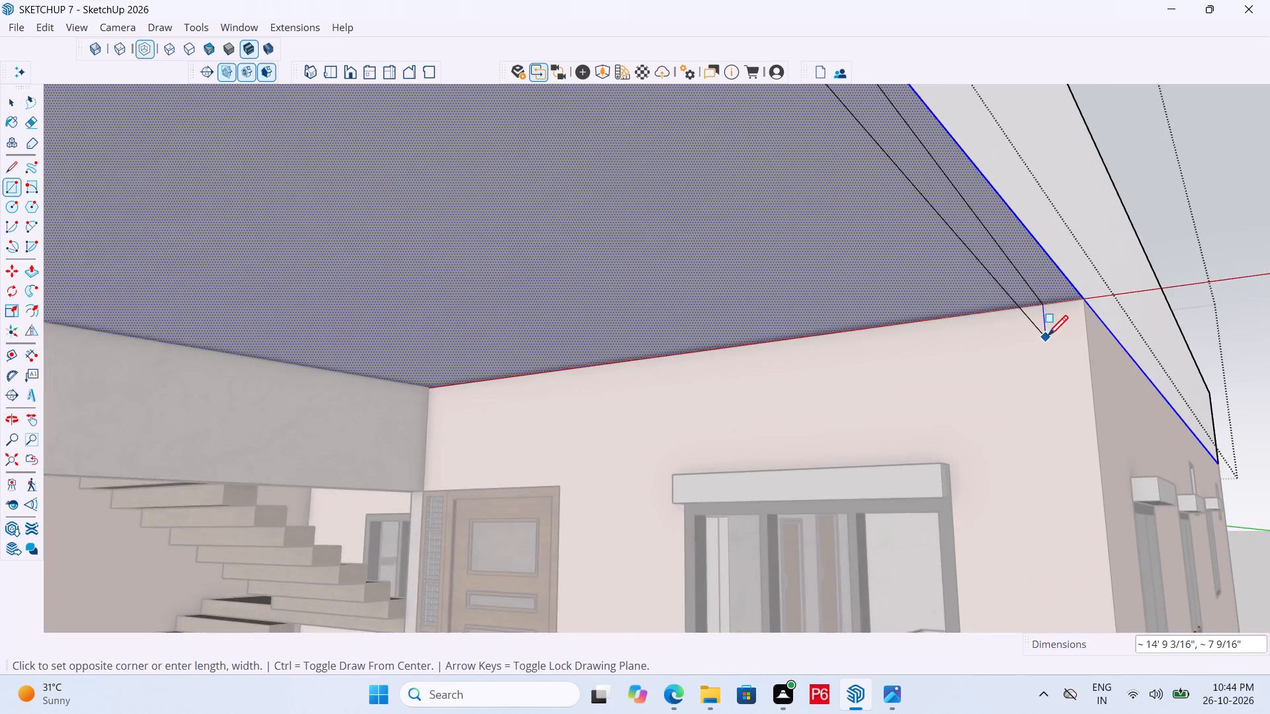
{"action": "scroll", "coordinate": [1048, 338], "scroll_direction": "up", "scroll_amount": 4}
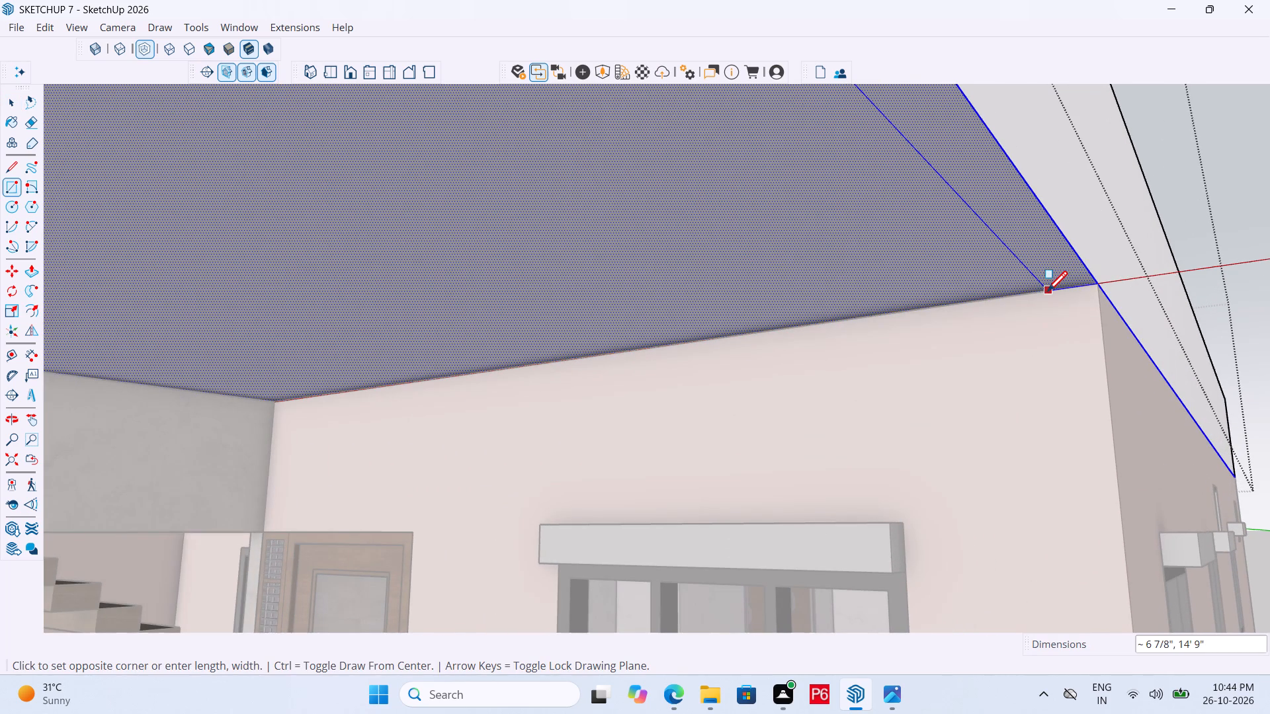
{"action": "type", "text": "14'"}
{"action": "type", "text": ",9\""}
{"action": "key", "text": "Return"}
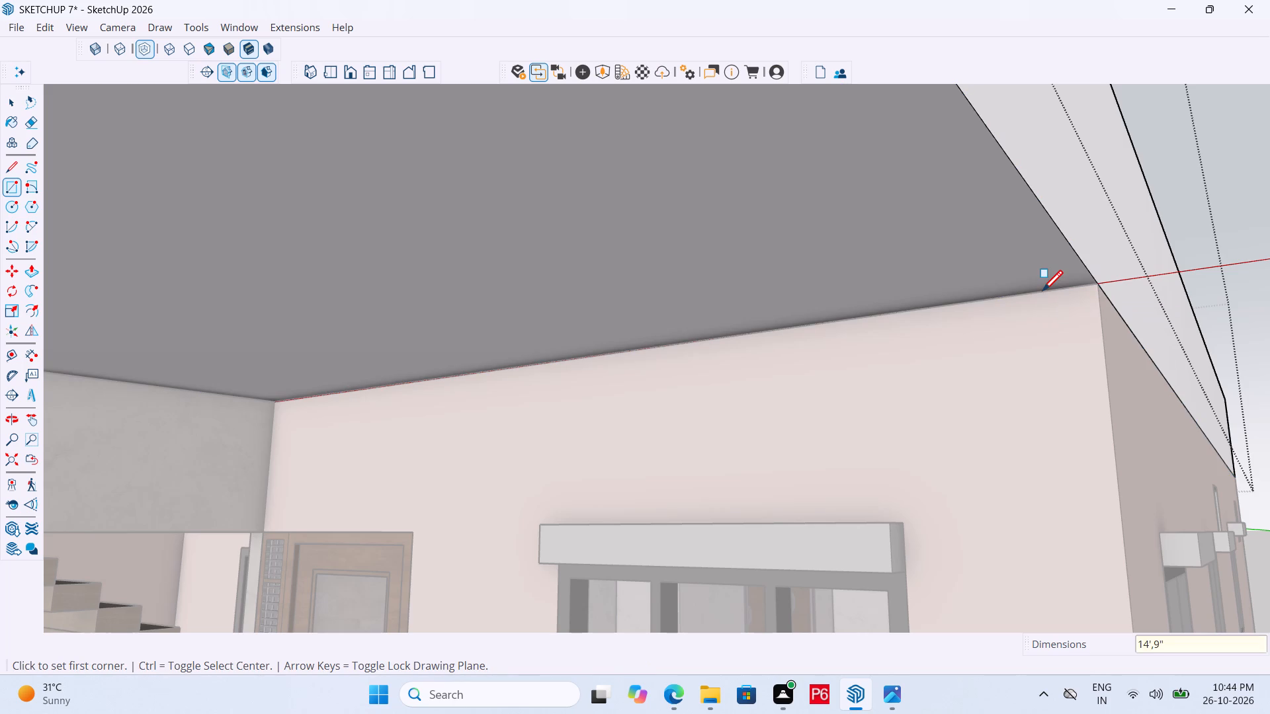
{"action": "scroll", "coordinate": [993, 280], "scroll_direction": "down", "scroll_amount": 9}
{"action": "scroll", "coordinate": [980, 340], "scroll_direction": "down", "scroll_amount": 2}
{"action": "middle_click_drag", "start_coordinate": [980, 340], "coordinate": [956, 371]}
{"action": "middle_click_drag", "start_coordinate": [786, 296], "coordinate": [827, 224]}
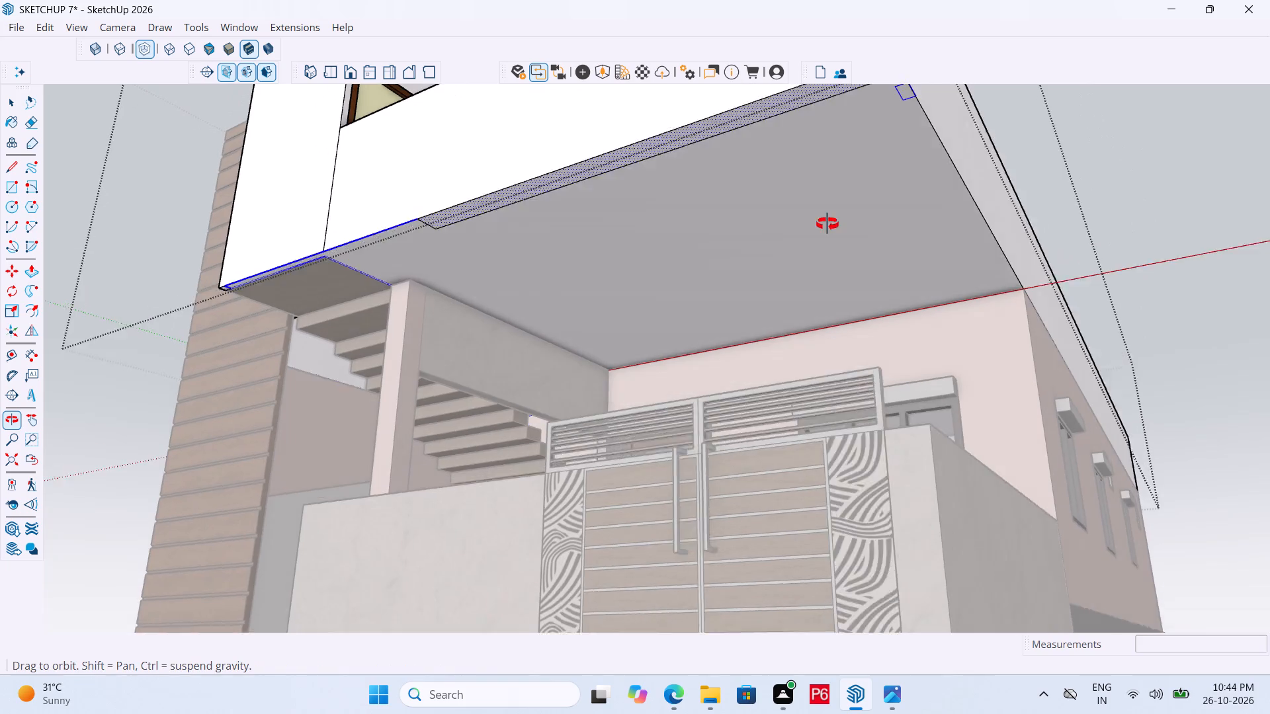
Undo the 14' by 9" rectangle on the underside of the front roof overhang.
{"action": "middle_click_drag", "start_coordinate": [827, 224], "coordinate": [825, 237]}
{"action": "scroll", "coordinate": [746, 134], "scroll_direction": "up", "scroll_amount": 5}
{"action": "key", "text": "space"}
{"action": "triple_click", "coordinate": [782, 147]}
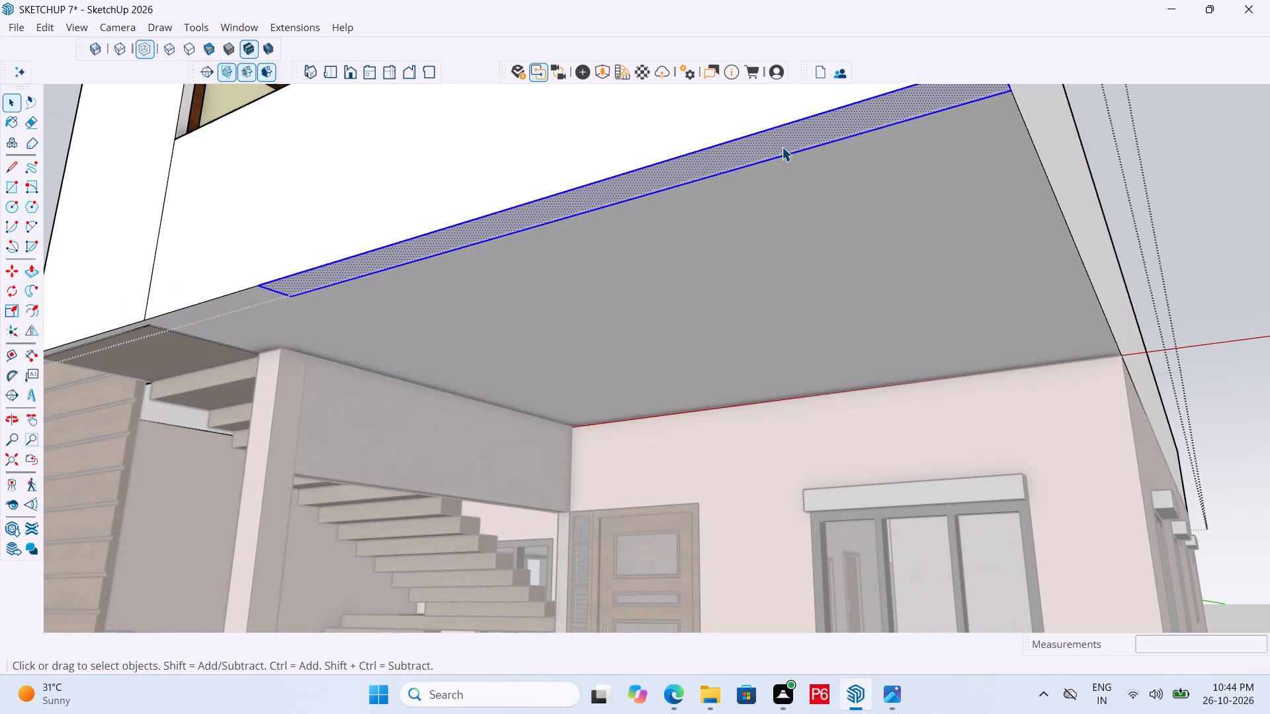
{"action": "left_click", "coordinate": [782, 143]}
{"action": "triple_click", "coordinate": [788, 140]}
{"action": "key", "text": "ctrl+z"}
{"action": "key", "text": "ctrl+z"}
{"action": "scroll", "coordinate": [811, 381], "scroll_direction": "down", "scroll_amount": 6}
Examine the front parapet, stair tower and terrace from above the front corner.
{"action": "key", "text": "space"}
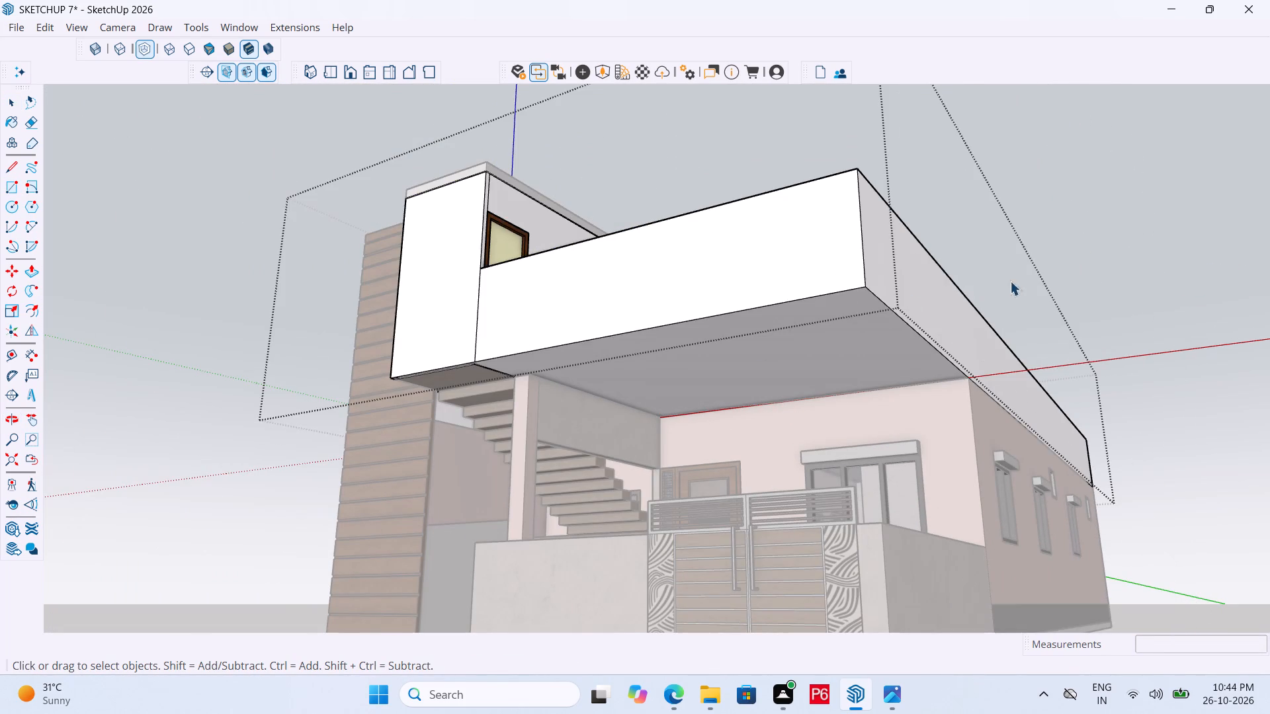
{"action": "left_click", "coordinate": [1019, 278]}
{"action": "middle_click_drag", "start_coordinate": [1015, 264], "coordinate": [1003, 381]}
{"action": "scroll", "coordinate": [820, 448], "scroll_direction": "up", "scroll_amount": 6}
{"action": "middle_click_drag", "start_coordinate": [761, 397], "coordinate": [738, 428]}
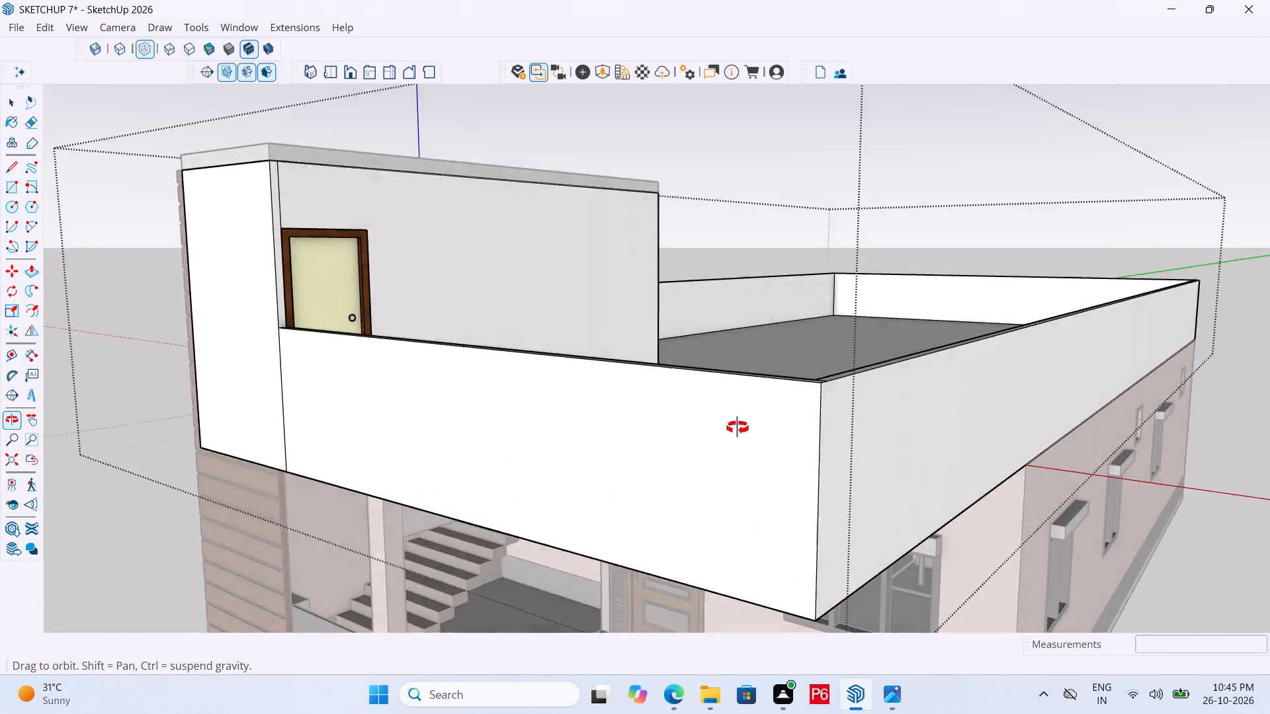
{"action": "middle_click_drag", "start_coordinate": [738, 428], "coordinate": [702, 452]}
{"action": "scroll", "coordinate": [787, 341], "scroll_direction": "down", "scroll_amount": 5}
{"action": "middle_click_drag", "start_coordinate": [720, 397], "coordinate": [747, 393]}
{"action": "scroll", "coordinate": [745, 446], "scroll_direction": "up", "scroll_amount": 5}
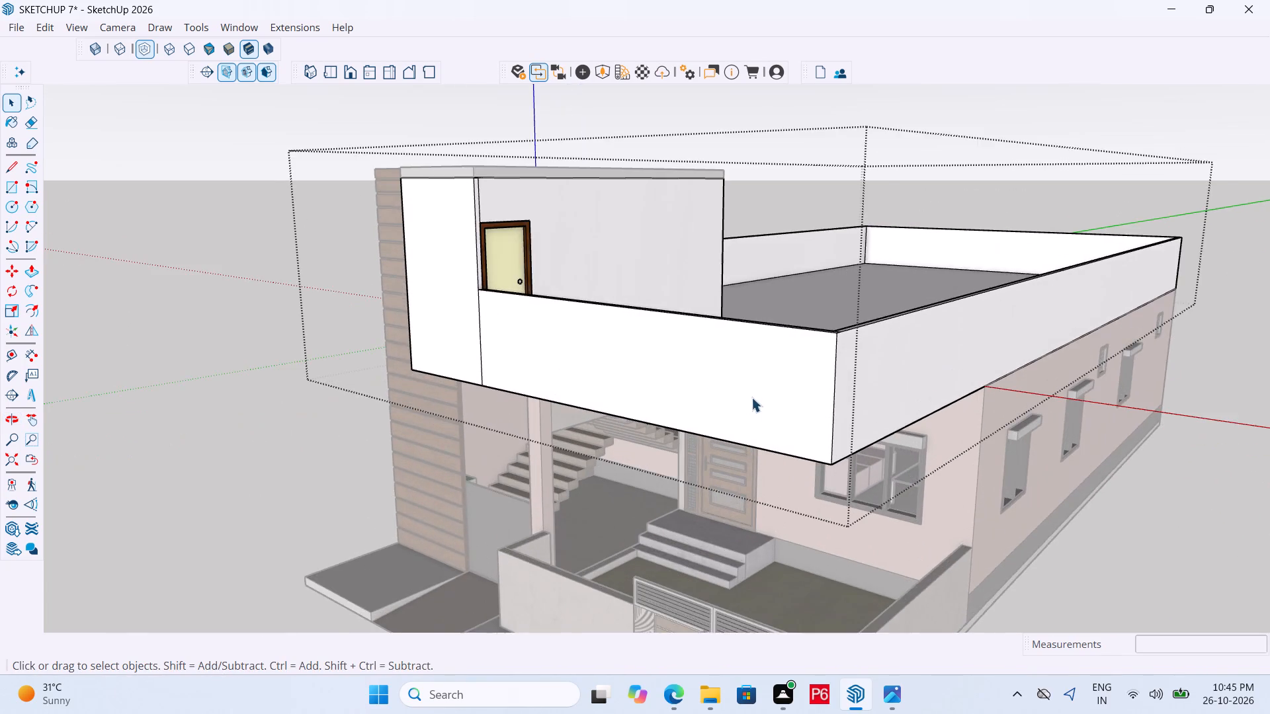
Draw a 13' by 9" rectangle on the underside of the front roof overhang, starting from its outer front corner.
{"action": "middle_click_drag", "start_coordinate": [753, 395], "coordinate": [753, 246]}
{"action": "scroll", "coordinate": [765, 180], "scroll_direction": "up", "scroll_amount": 3}
{"action": "scroll", "coordinate": [855, 147], "scroll_direction": "up", "scroll_amount": 4}
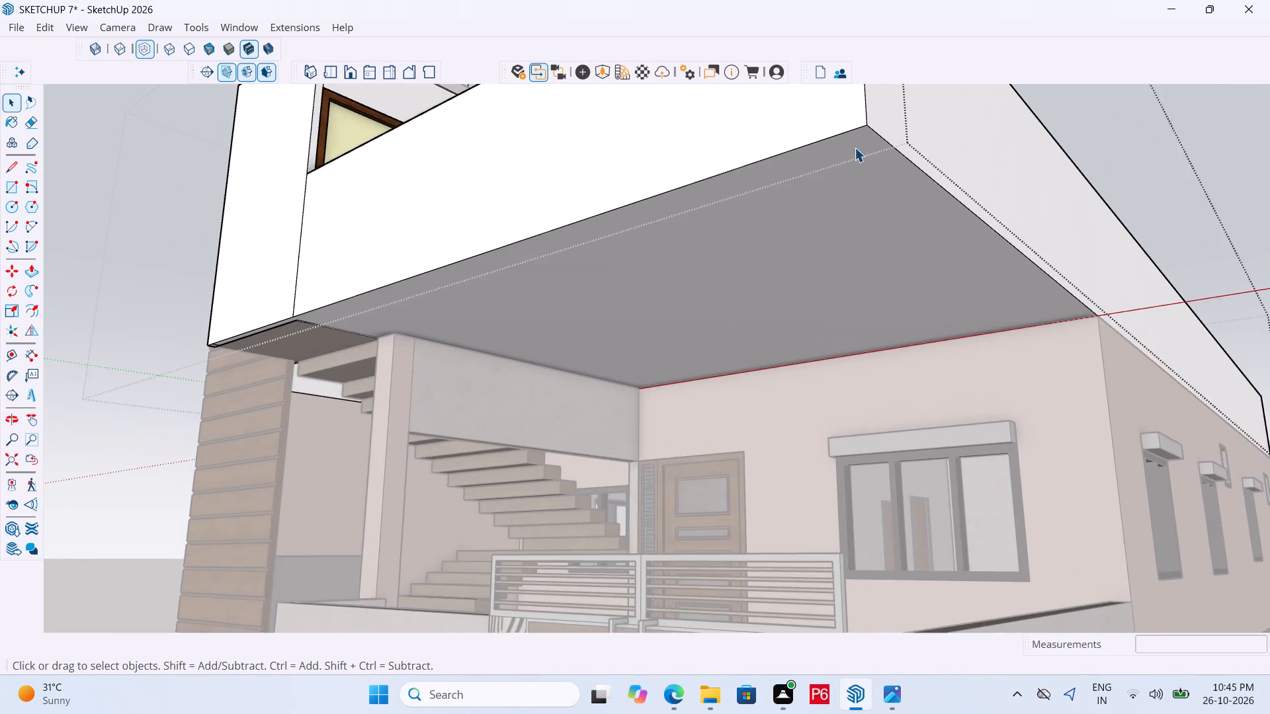
{"action": "scroll", "coordinate": [853, 139], "scroll_direction": "up", "scroll_amount": 3}
{"action": "key", "text": "r"}
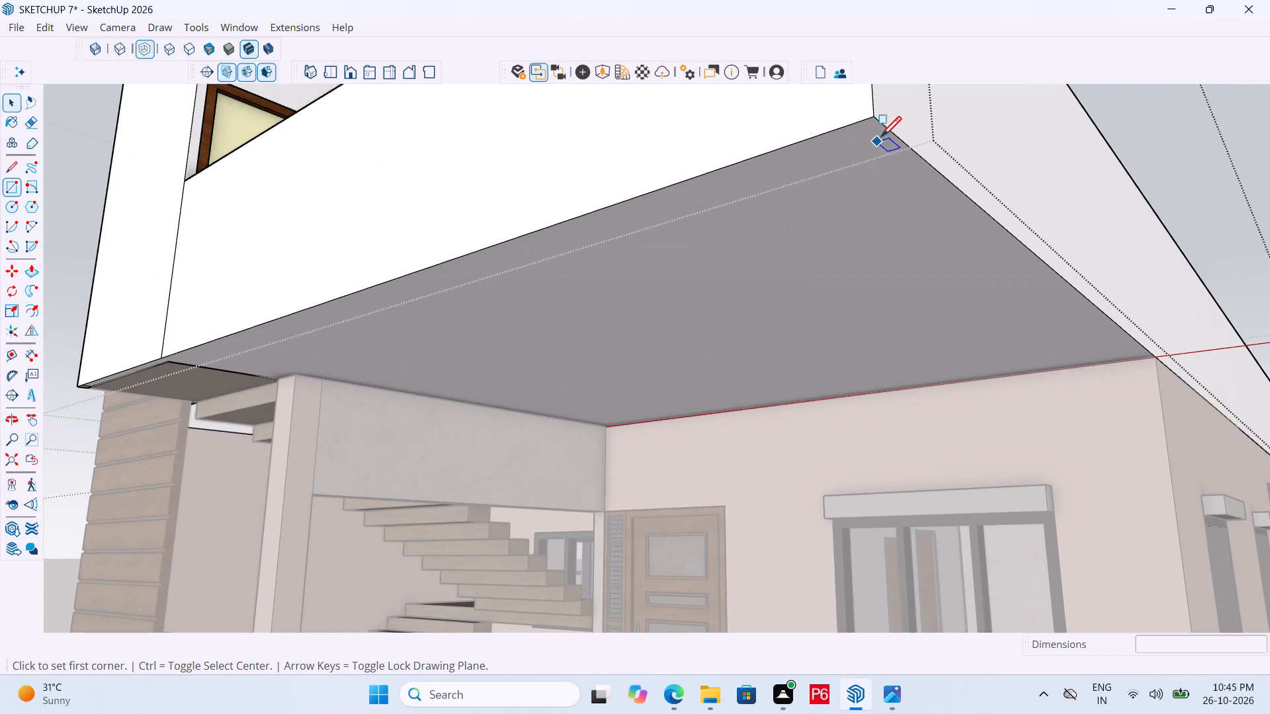
{"action": "left_click", "coordinate": [874, 114]}
{"action": "scroll", "coordinate": [269, 356], "scroll_direction": "up", "scroll_amount": 6}
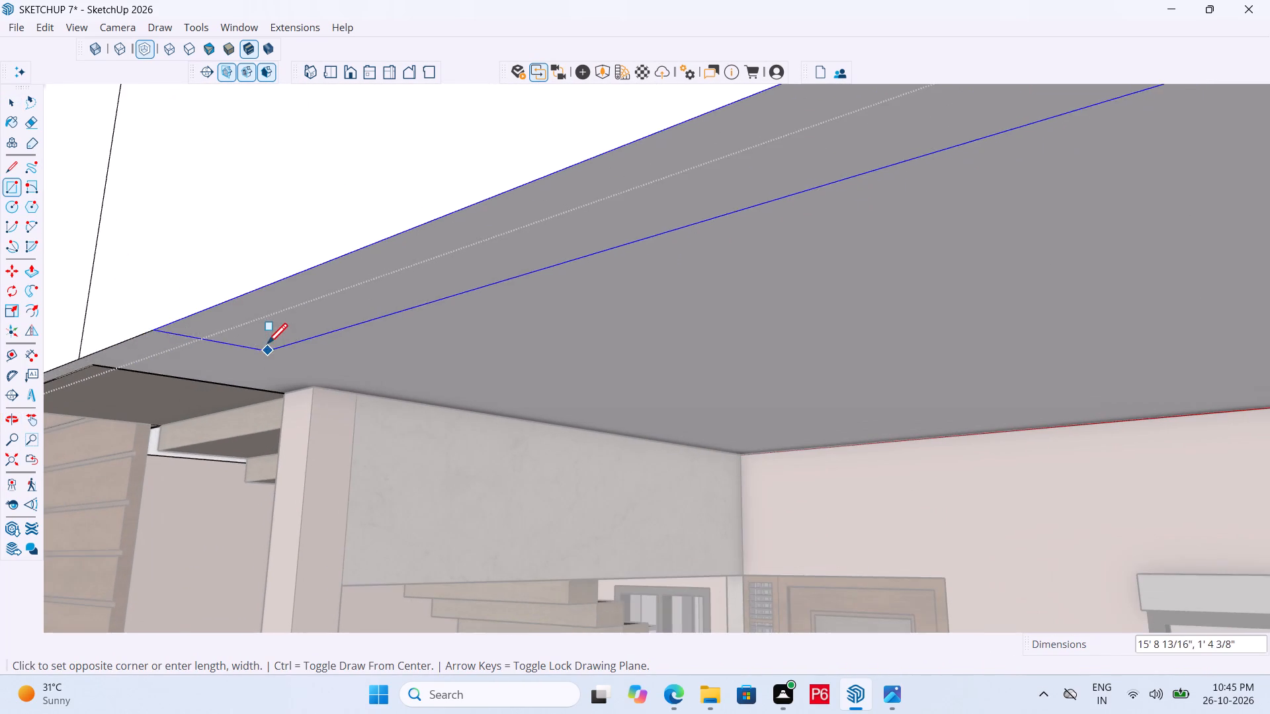
{"action": "scroll", "coordinate": [513, 309], "scroll_direction": "down", "scroll_amount": 8}
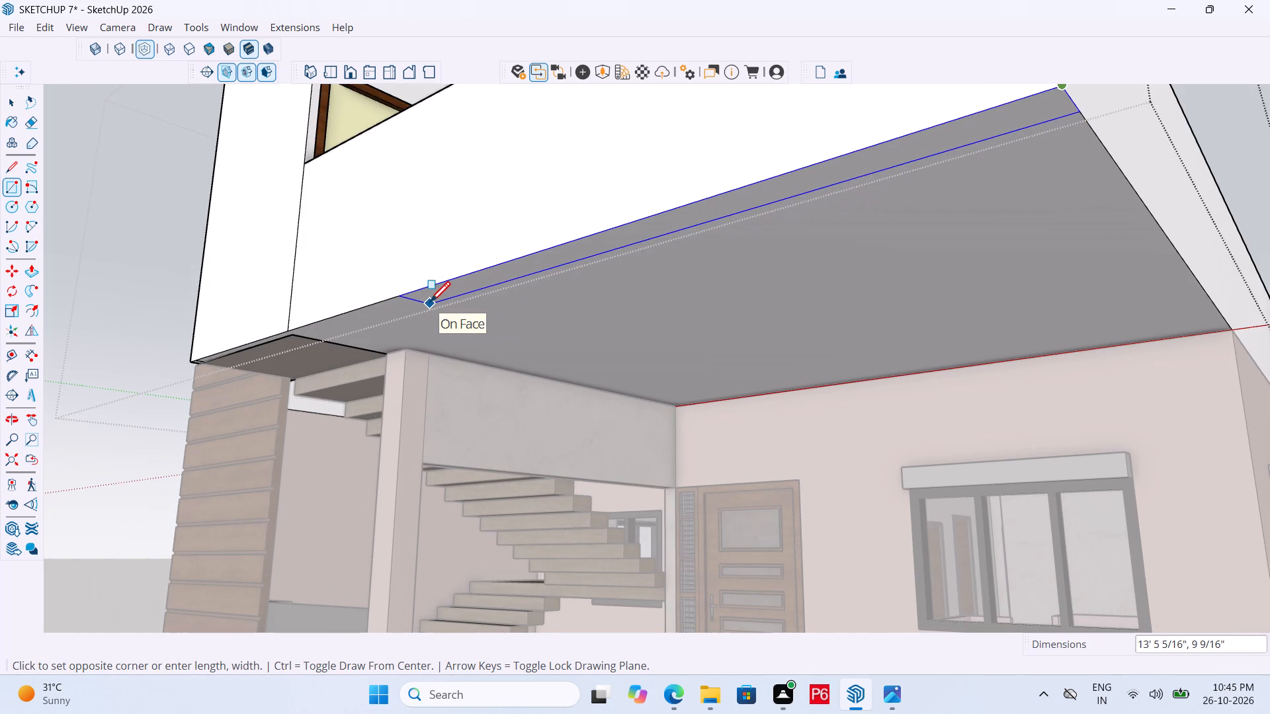
{"action": "type", "text": "13'"}
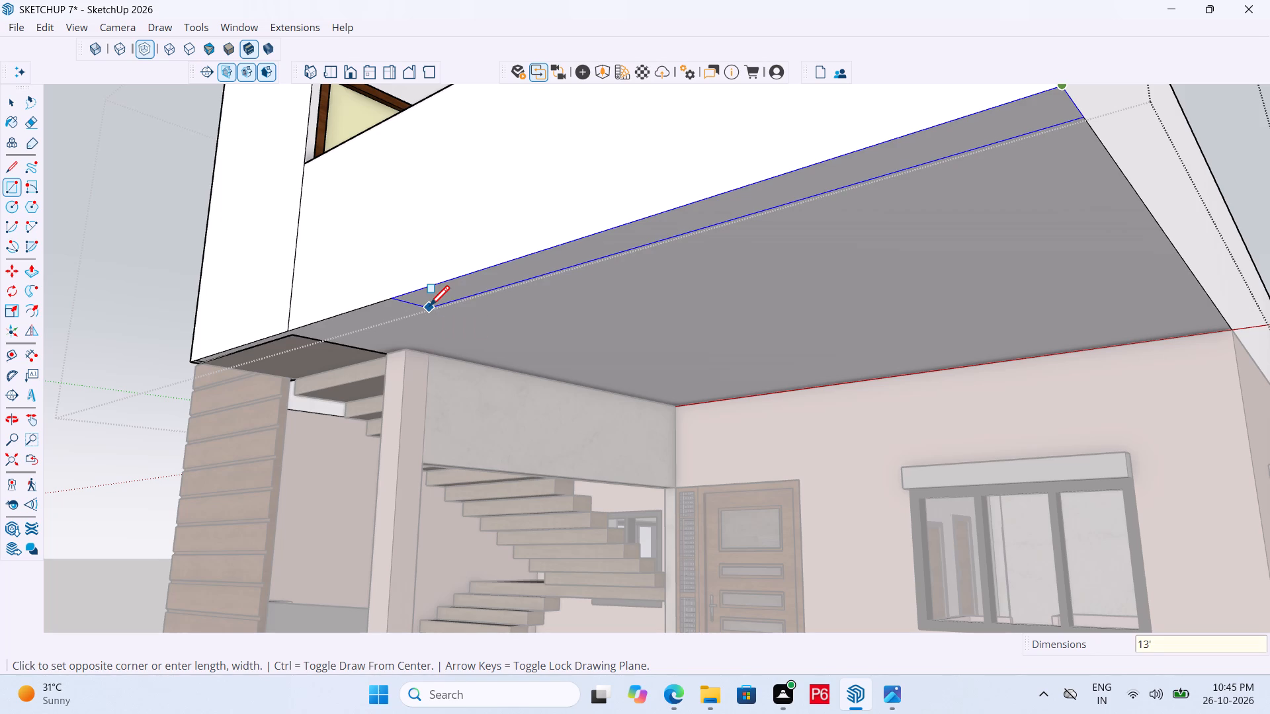
{"action": "key", "text": "comma"}
{"action": "type", "text": "9\""}
{"action": "key", "text": "Return"}
Group the rectangular strip along the overhang's front edge and open the group for editing with its face selected.
{"action": "scroll", "coordinate": [368, 311], "scroll_direction": "down", "scroll_amount": 4}
{"action": "key", "text": "space"}
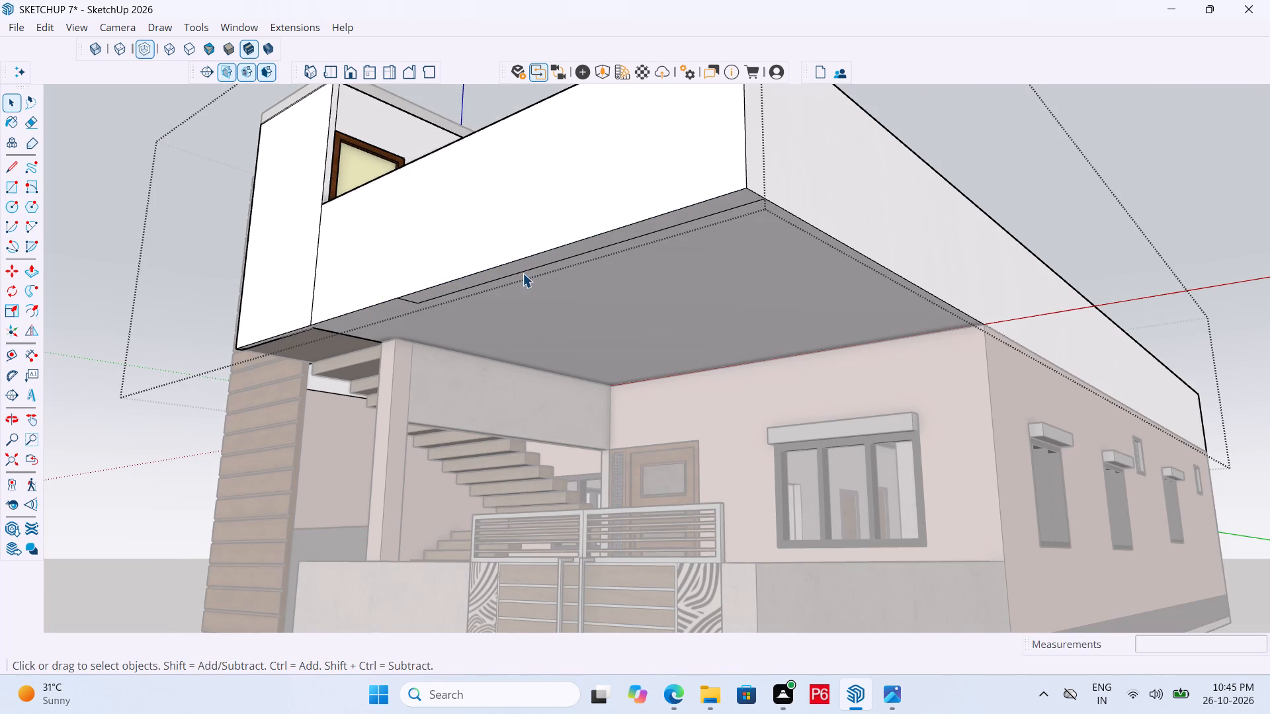
{"action": "double_click", "coordinate": [529, 266]}
{"action": "right_click", "coordinate": [529, 266]}
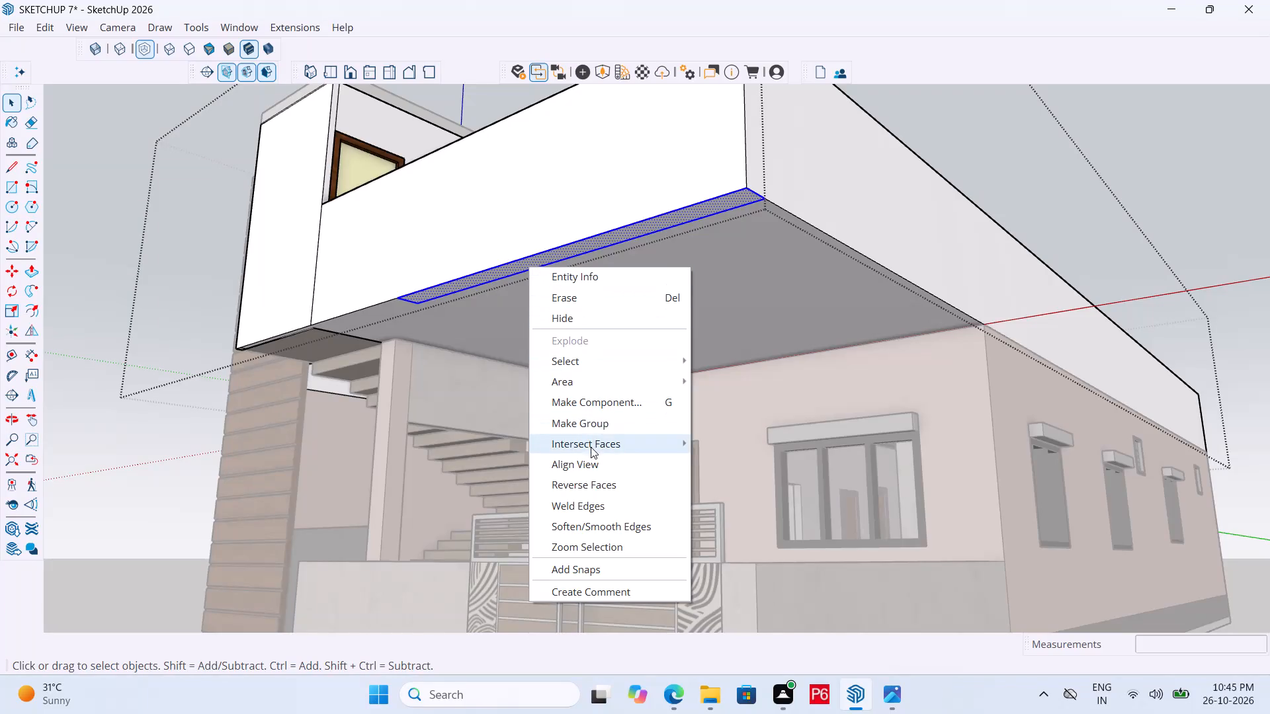
{"action": "left_click", "coordinate": [605, 422]}
{"action": "scroll", "coordinate": [469, 266], "scroll_direction": "up", "scroll_amount": 5}
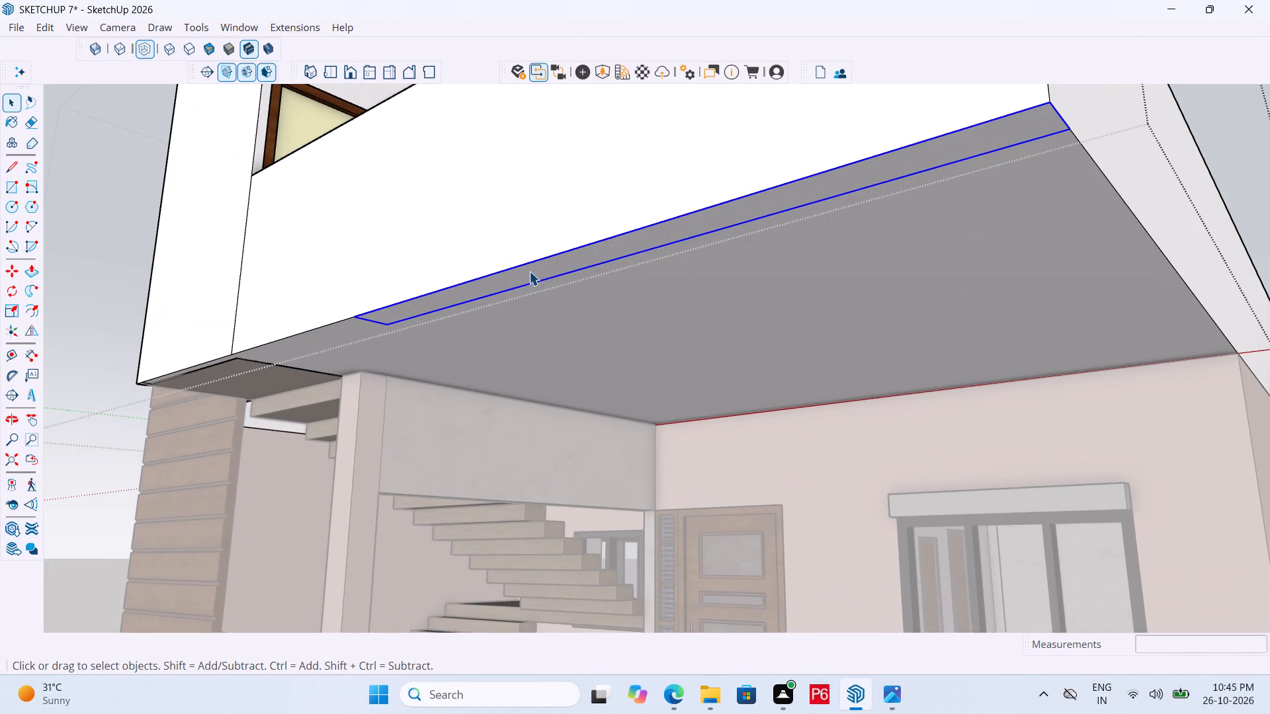
{"action": "scroll", "coordinate": [614, 242], "scroll_direction": "up", "scroll_amount": 1}
{"action": "triple_click", "coordinate": [625, 246]}
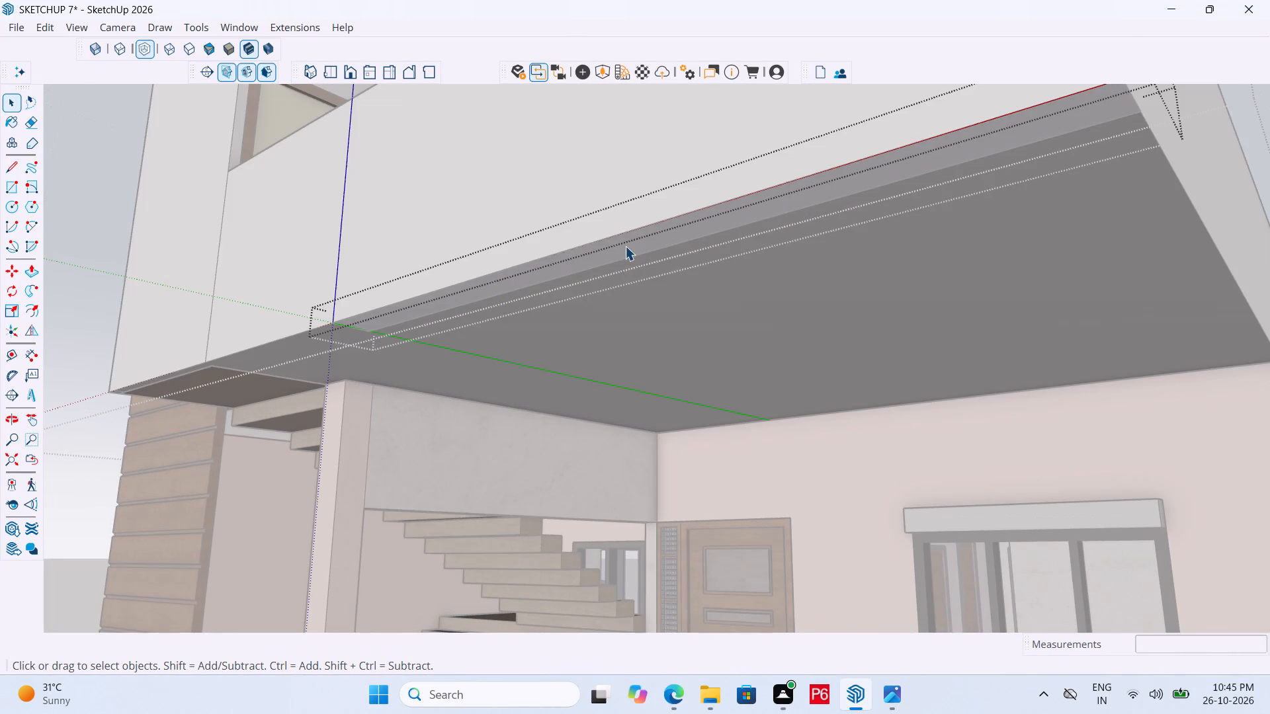
{"action": "left_click", "coordinate": [617, 256]}
{"action": "key", "text": "p"}
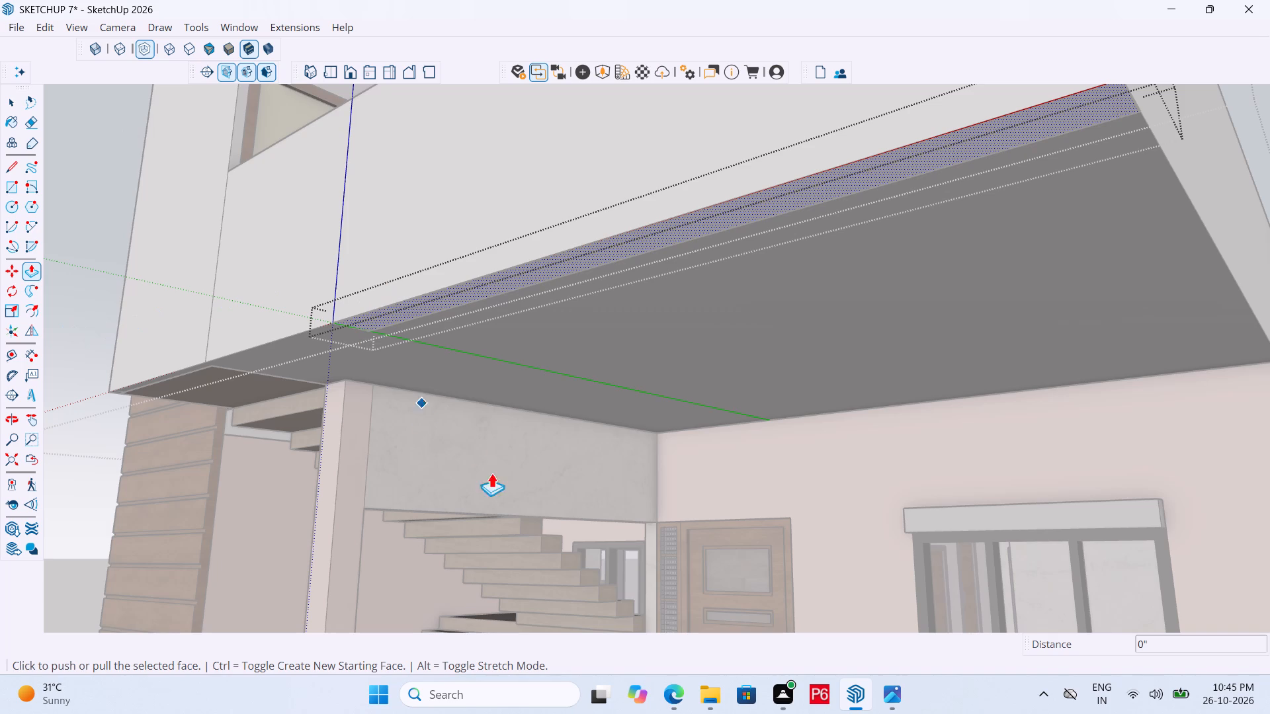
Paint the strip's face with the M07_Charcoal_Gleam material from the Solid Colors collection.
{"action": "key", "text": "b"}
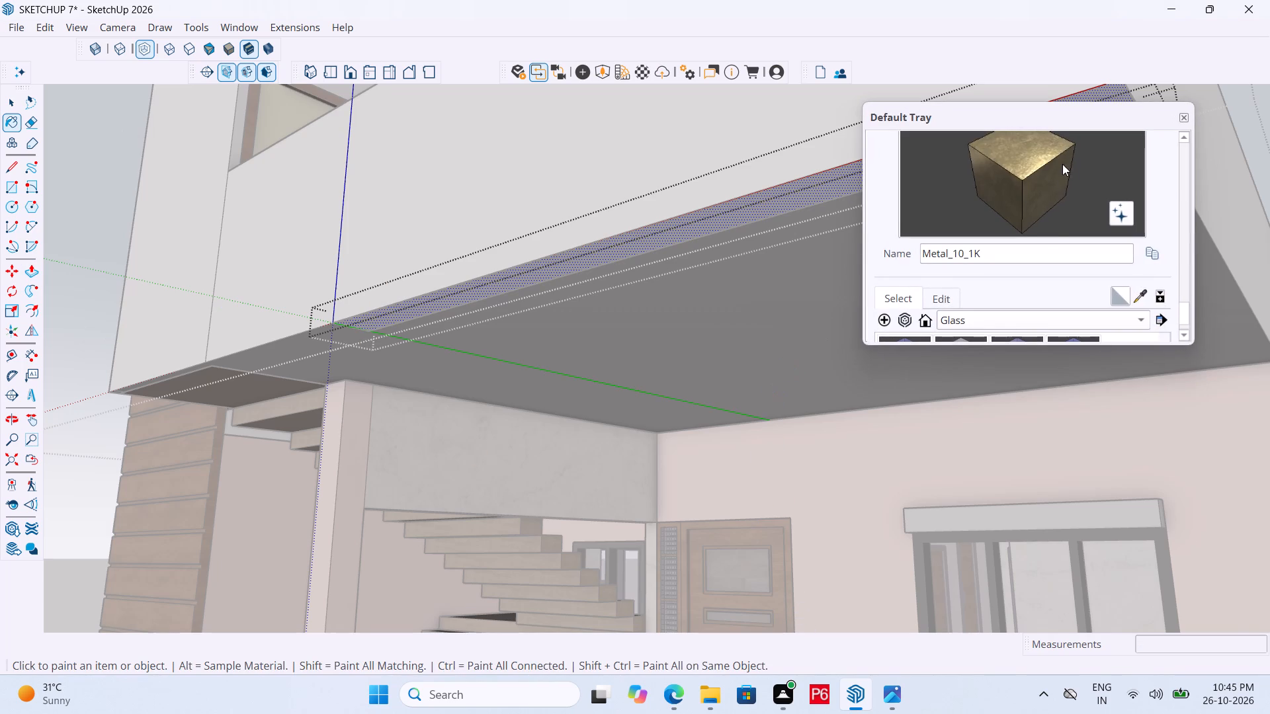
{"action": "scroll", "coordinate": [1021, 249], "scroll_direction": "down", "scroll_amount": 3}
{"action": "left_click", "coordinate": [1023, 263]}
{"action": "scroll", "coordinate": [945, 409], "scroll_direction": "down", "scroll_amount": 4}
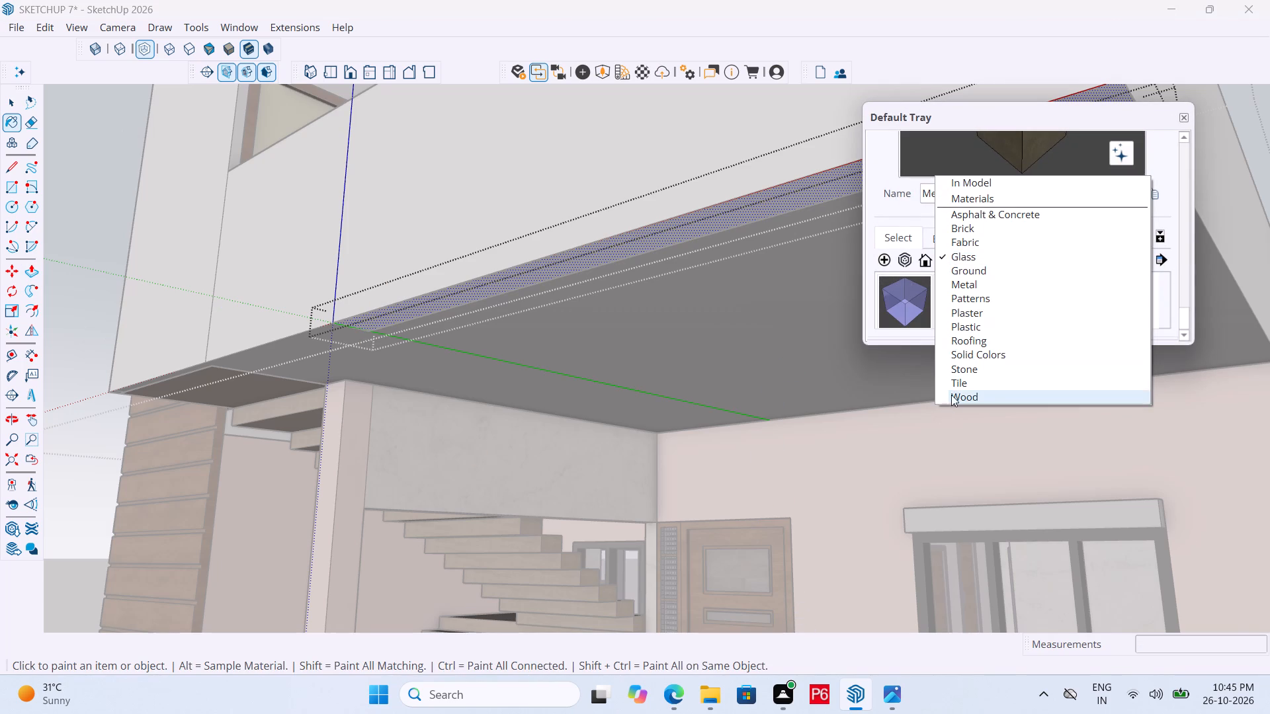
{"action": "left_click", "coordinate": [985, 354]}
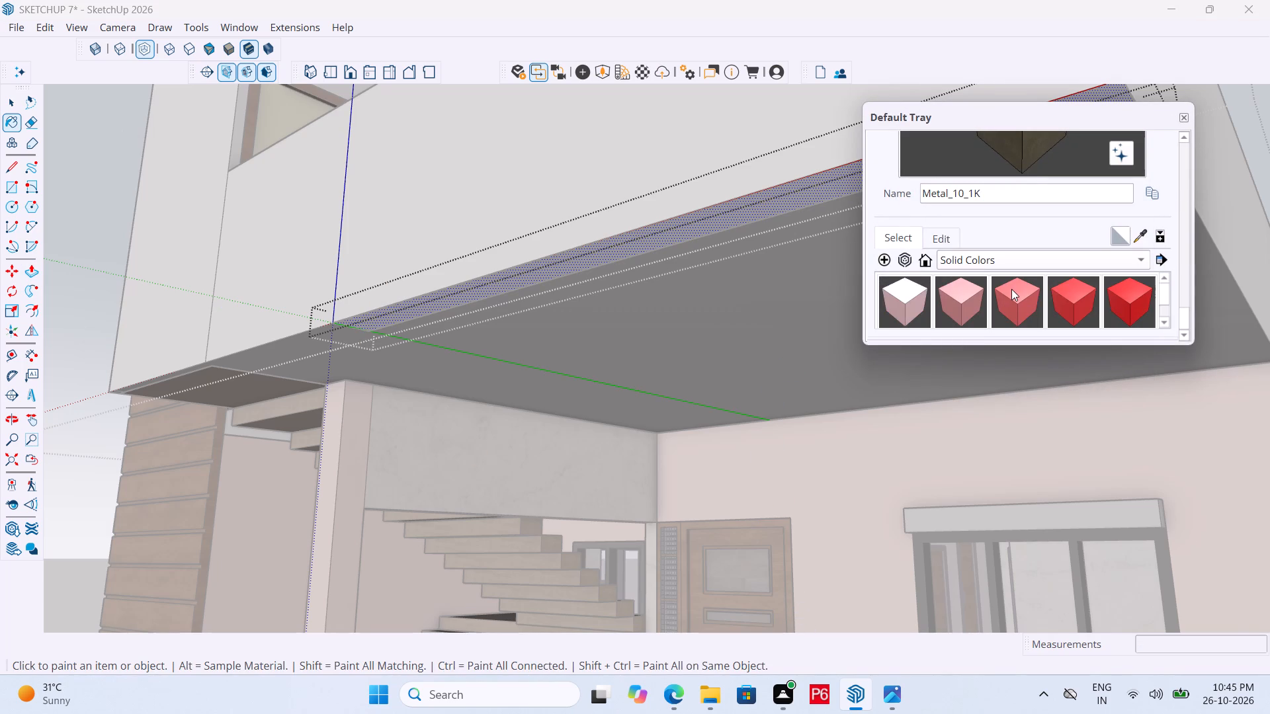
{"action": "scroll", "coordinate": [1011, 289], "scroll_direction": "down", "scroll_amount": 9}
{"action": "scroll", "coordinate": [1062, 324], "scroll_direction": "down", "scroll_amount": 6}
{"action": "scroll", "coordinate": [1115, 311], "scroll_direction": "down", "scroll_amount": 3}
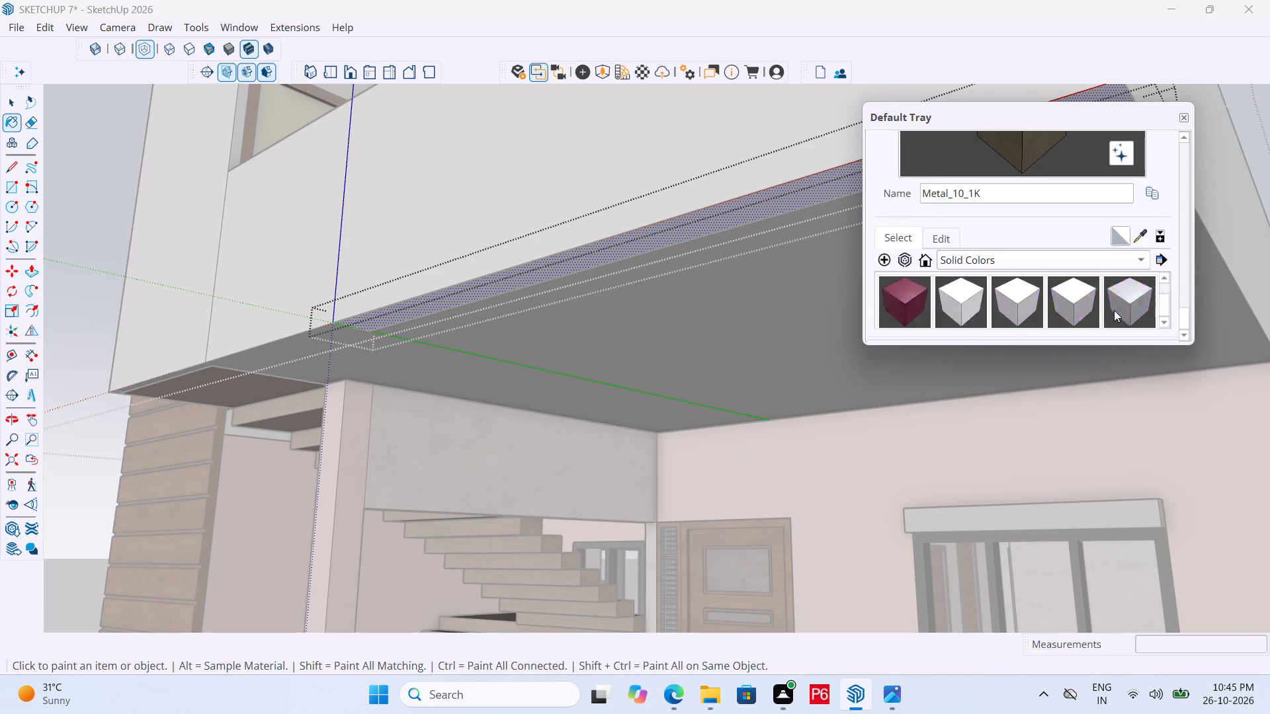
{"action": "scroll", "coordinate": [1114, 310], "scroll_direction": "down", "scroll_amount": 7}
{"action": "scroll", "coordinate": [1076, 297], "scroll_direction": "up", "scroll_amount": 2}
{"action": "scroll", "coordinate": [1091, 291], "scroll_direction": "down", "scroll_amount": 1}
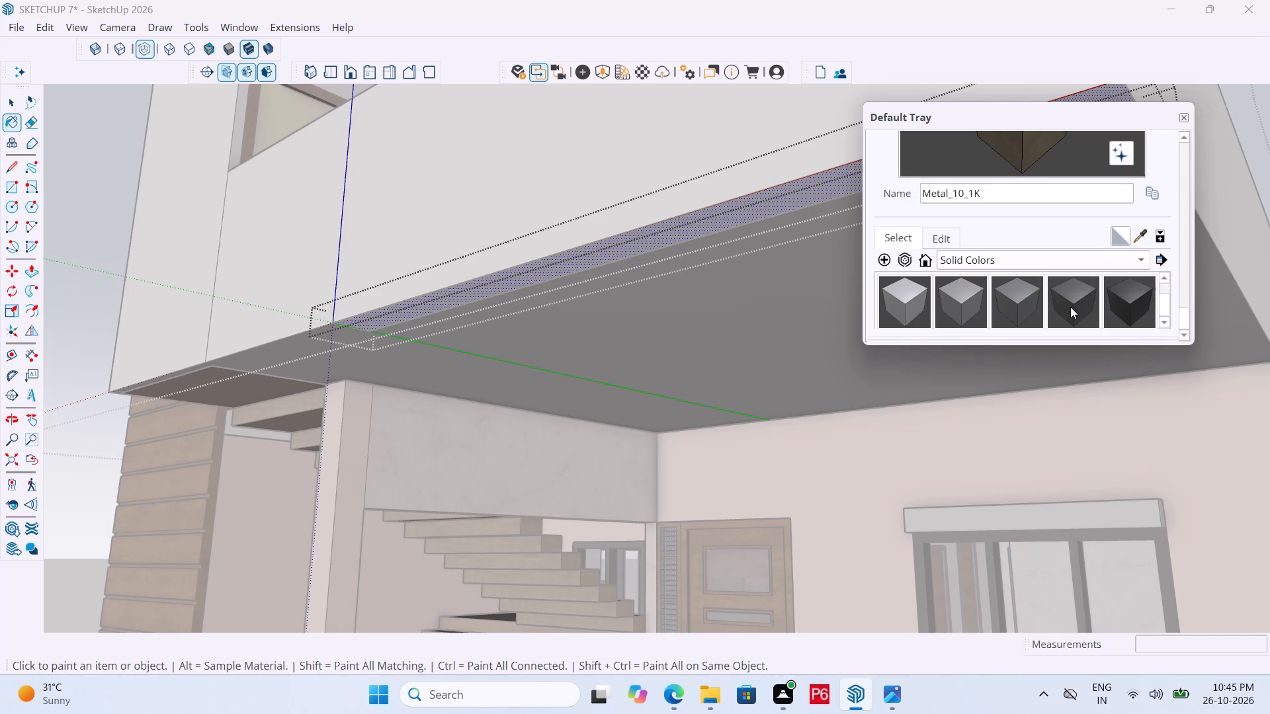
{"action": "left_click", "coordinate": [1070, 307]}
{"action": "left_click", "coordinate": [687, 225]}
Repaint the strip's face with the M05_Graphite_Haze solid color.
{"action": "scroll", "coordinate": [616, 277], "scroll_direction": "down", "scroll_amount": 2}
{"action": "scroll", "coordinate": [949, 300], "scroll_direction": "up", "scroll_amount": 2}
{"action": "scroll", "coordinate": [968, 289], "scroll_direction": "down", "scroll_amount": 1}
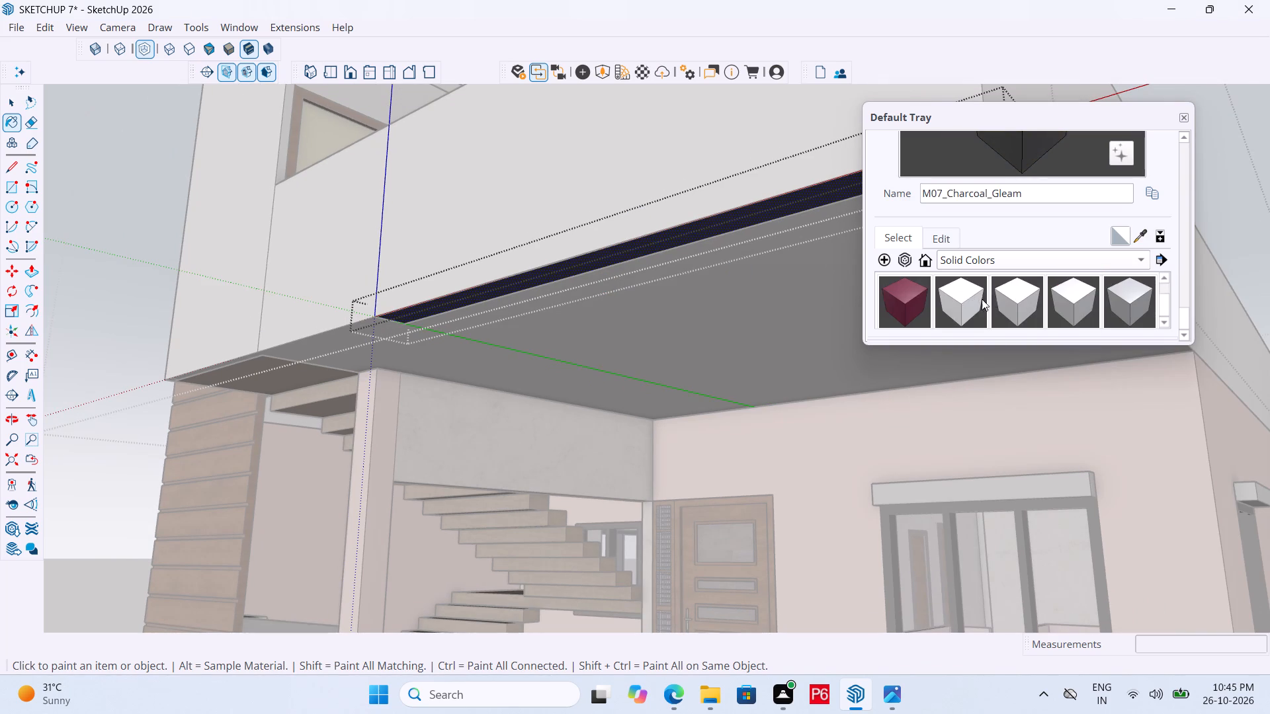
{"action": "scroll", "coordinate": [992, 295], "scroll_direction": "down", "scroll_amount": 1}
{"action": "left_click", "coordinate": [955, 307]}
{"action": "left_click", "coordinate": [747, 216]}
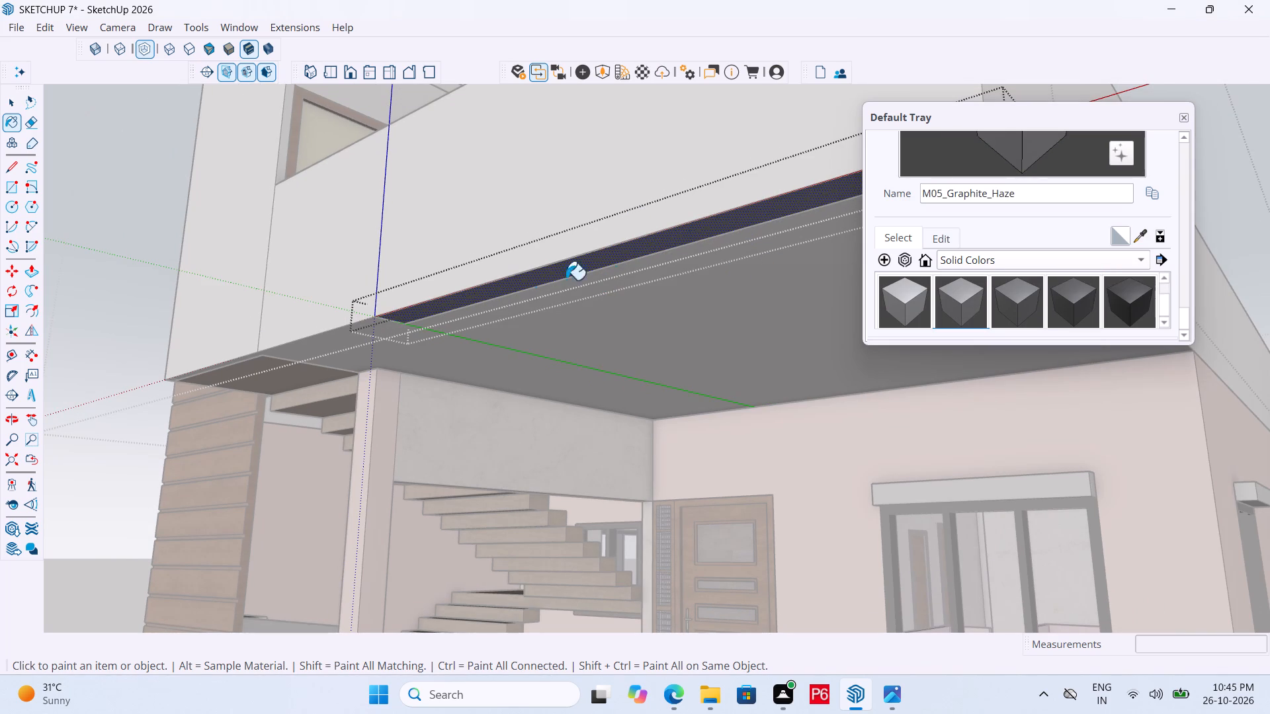
Repaint the strip's face with the M04_Stone_Frost solid color.
{"action": "scroll", "coordinate": [187, 372], "scroll_direction": "down", "scroll_amount": 3}
{"action": "scroll", "coordinate": [431, 327], "scroll_direction": "up", "scroll_amount": 5}
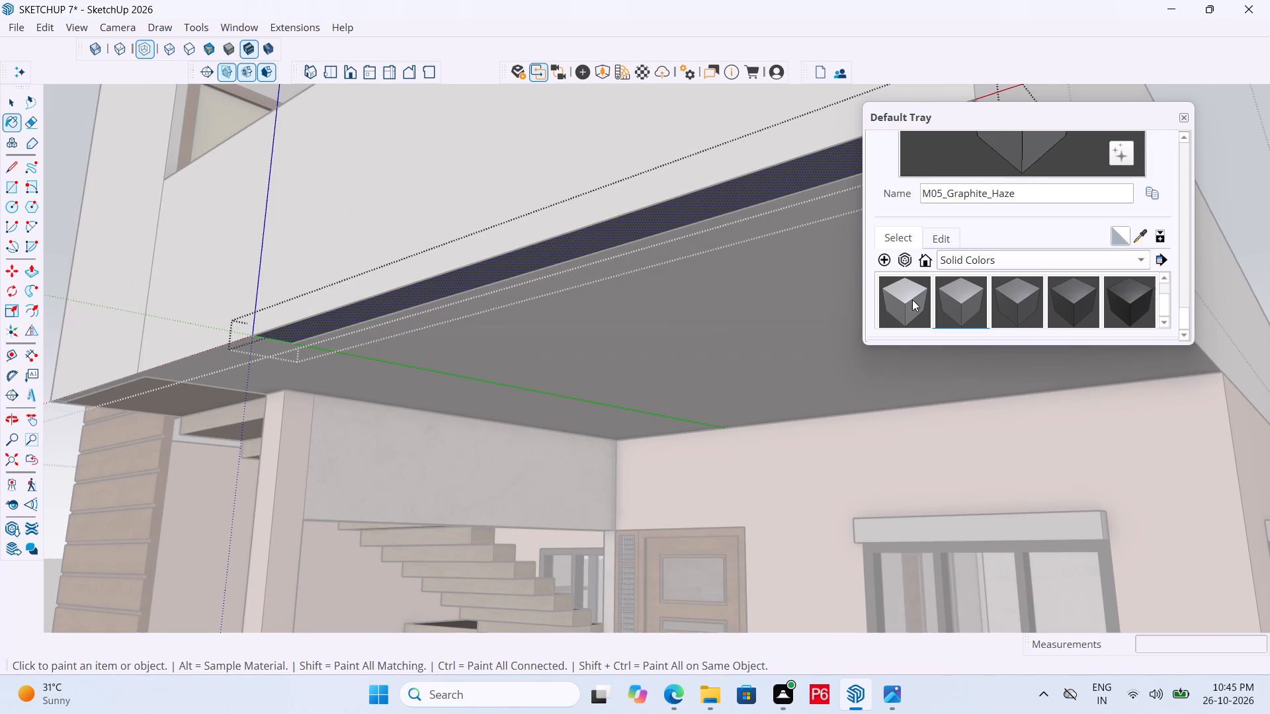
{"action": "left_click", "coordinate": [912, 299]}
{"action": "left_click", "coordinate": [697, 206]}
{"action": "scroll", "coordinate": [401, 331], "scroll_direction": "down", "scroll_amount": 3}
{"action": "key", "text": "space"}
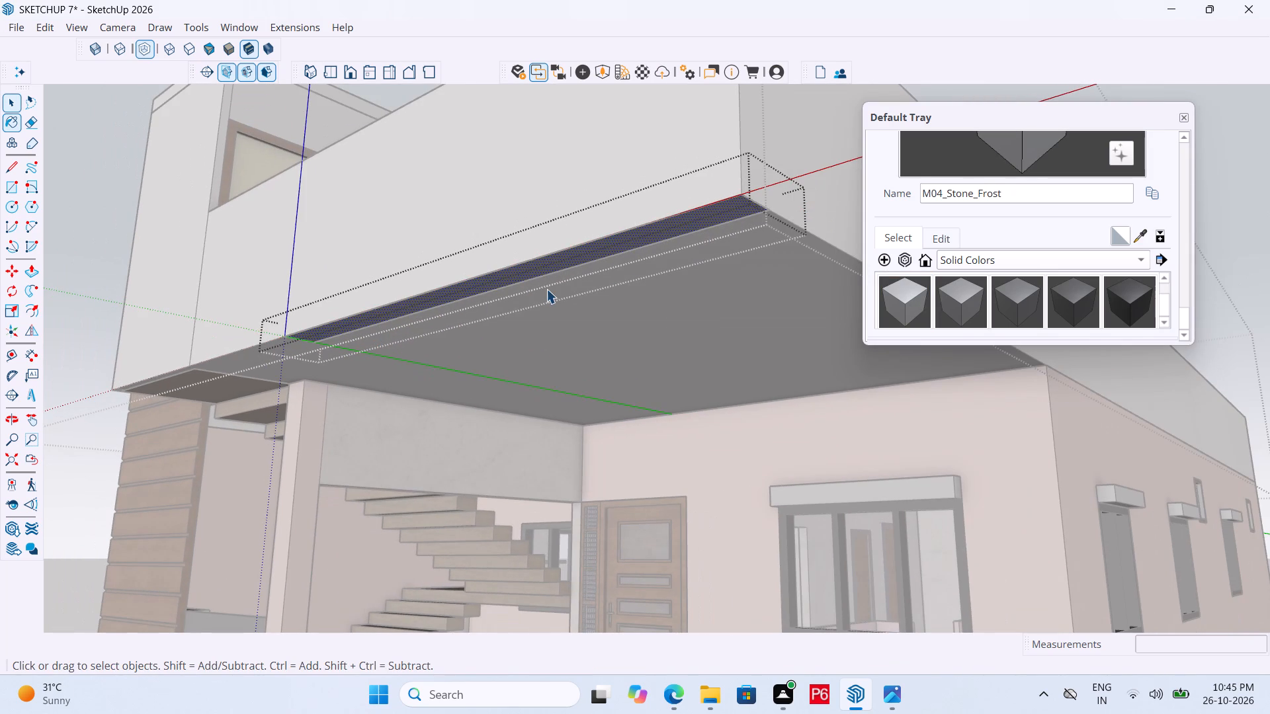
Push/Pull the strip's face 6" downward to form a beam under the overhang's front edge.
{"action": "key", "text": "p"}
{"action": "left_click", "coordinate": [683, 222]}
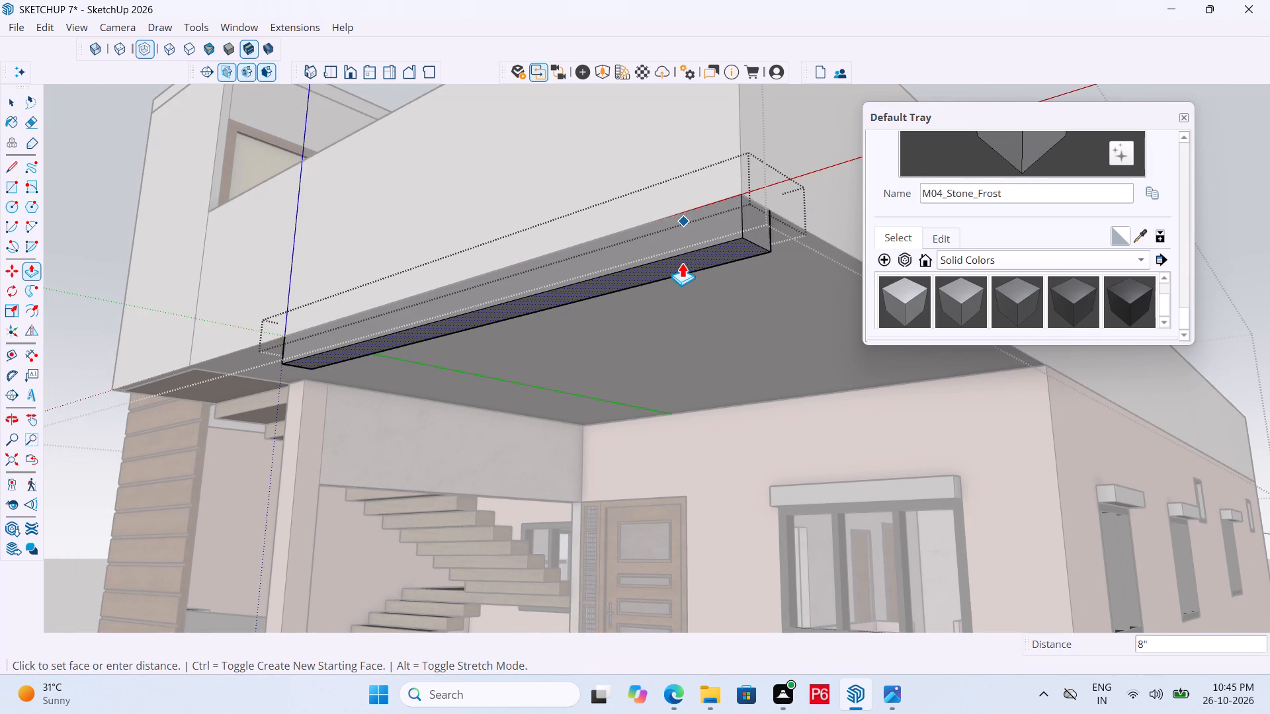
{"action": "type", "text": "6\""}
{"action": "key", "text": "Return"}
Extend the beam's end face nearest the stair tower to the vertical dividing line on the front parapet.
{"action": "middle_click_drag", "start_coordinate": [727, 249], "coordinate": [600, 278]}
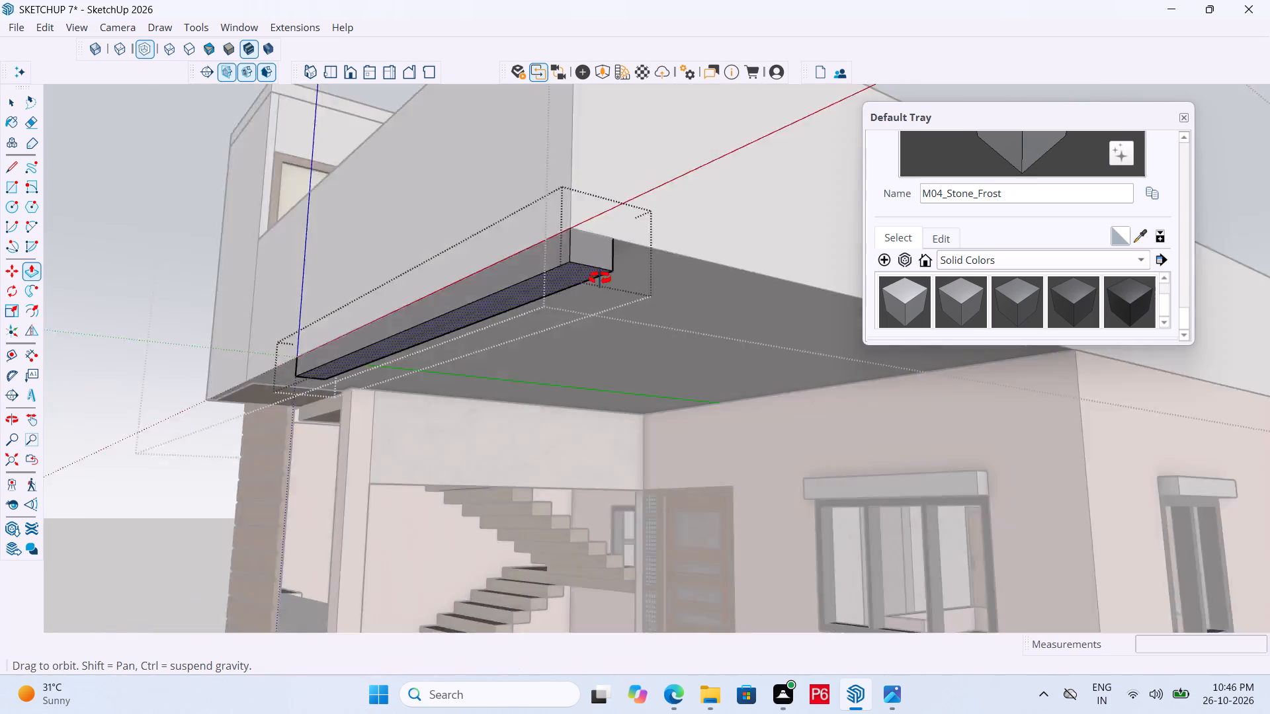
{"action": "middle_click_drag", "start_coordinate": [600, 278], "coordinate": [613, 300]}
{"action": "middle_click_drag", "start_coordinate": [466, 296], "coordinate": [391, 340]}
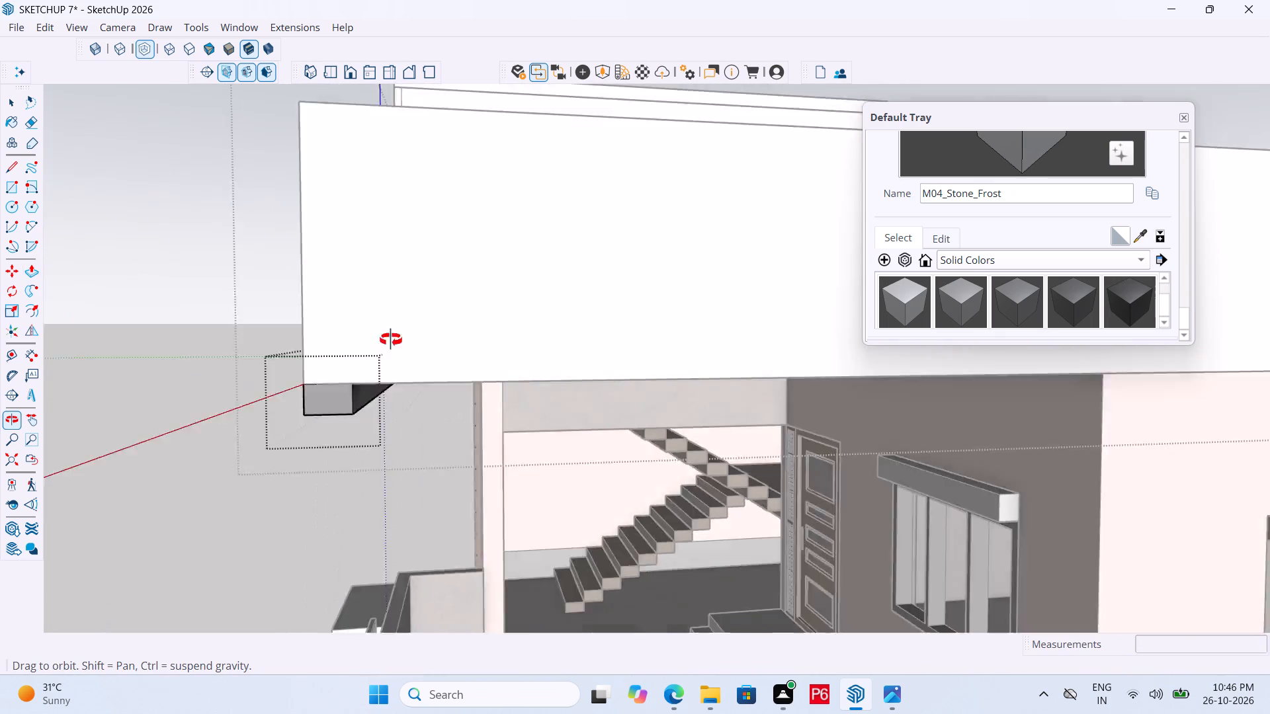
{"action": "middle_click_drag", "start_coordinate": [391, 340], "coordinate": [1070, 331]}
{"action": "scroll", "coordinate": [450, 219], "scroll_direction": "down", "scroll_amount": 4}
{"action": "middle_click_drag", "start_coordinate": [467, 243], "coordinate": [493, 113]}
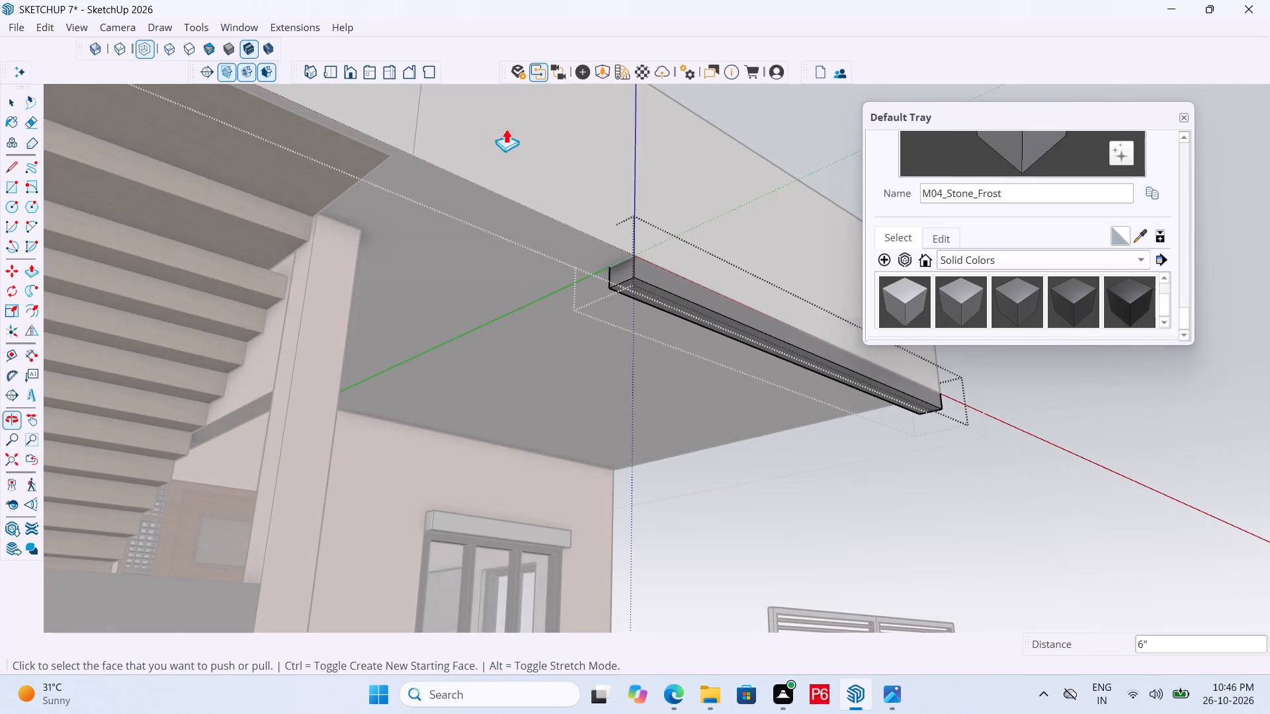
{"action": "scroll", "coordinate": [582, 241], "scroll_direction": "up", "scroll_amount": 5}
{"action": "left_click", "coordinate": [654, 284]}
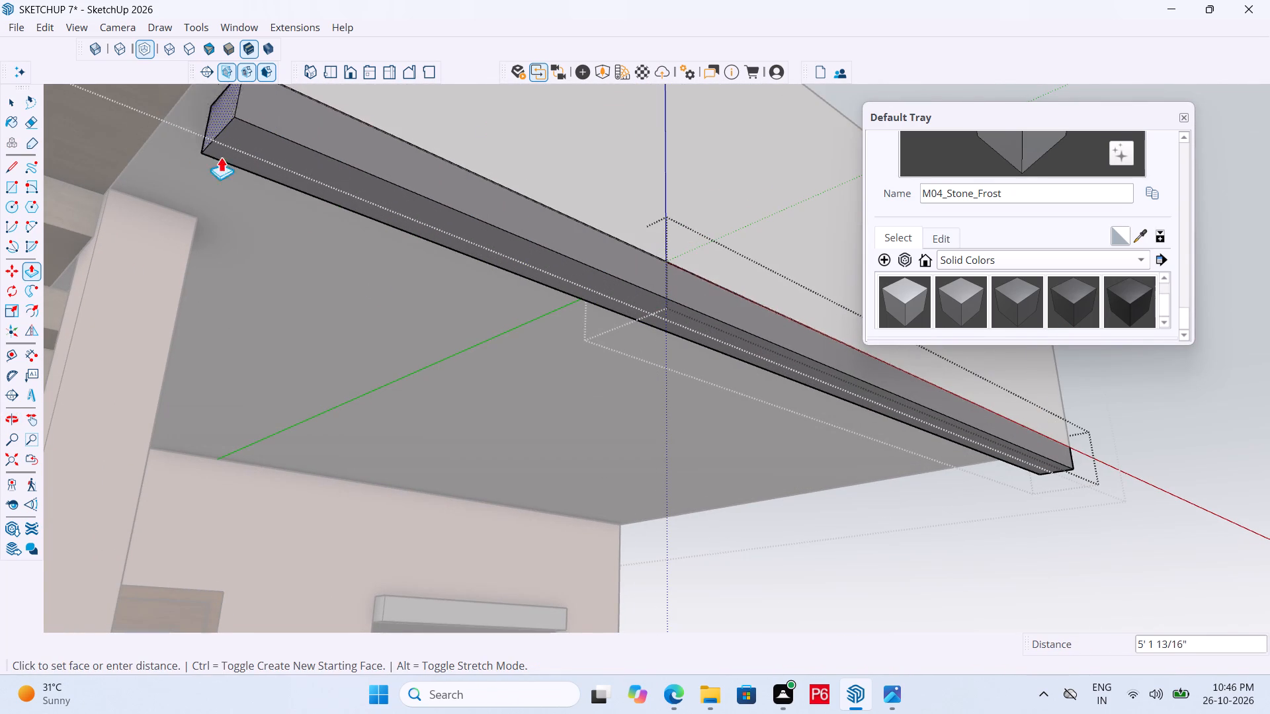
{"action": "scroll", "coordinate": [366, 267], "scroll_direction": "down", "scroll_amount": 4}
{"action": "left_click", "coordinate": [260, 177]}
Extend the same beam end about 5' 3" farther, to the outer front corner beneath the stair tower.
{"action": "middle_click_drag", "start_coordinate": [500, 197], "coordinate": [127, 219]}
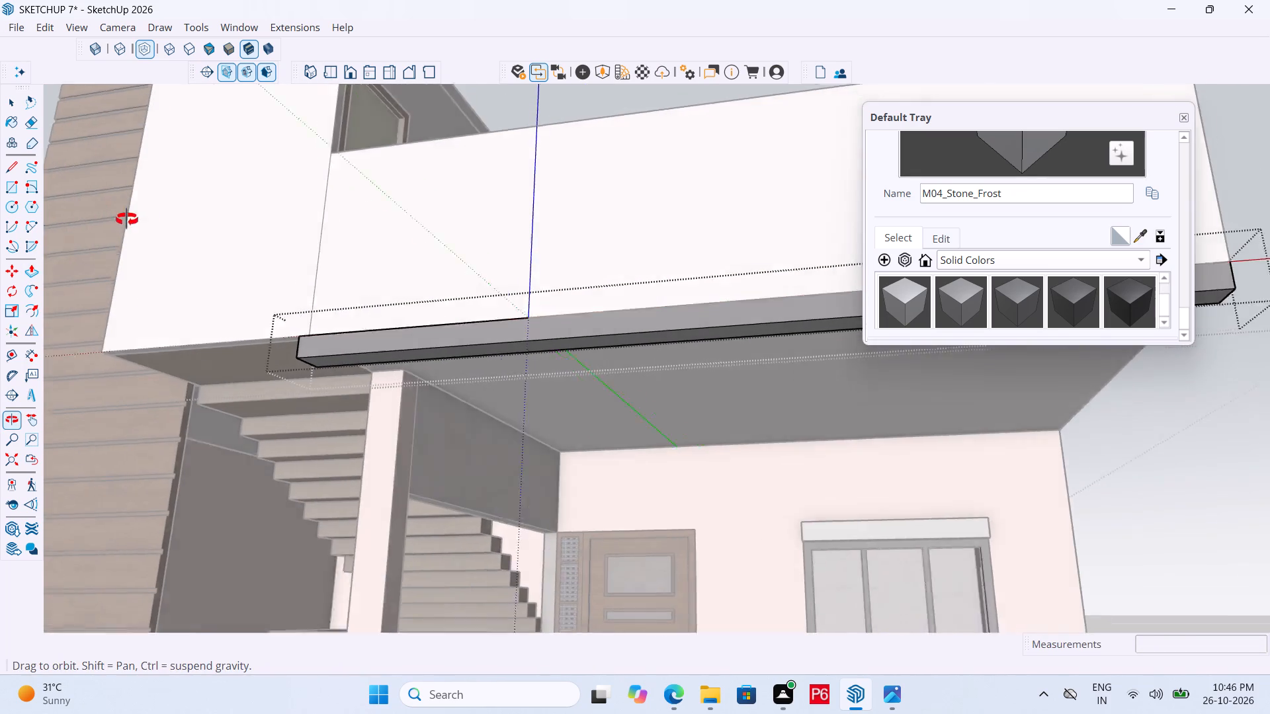
{"action": "middle_click_drag", "start_coordinate": [127, 219], "coordinate": [119, 221]}
{"action": "scroll", "coordinate": [79, 249], "scroll_direction": "down", "scroll_amount": 4}
{"action": "middle_click_drag", "start_coordinate": [277, 295], "coordinate": [348, 302]}
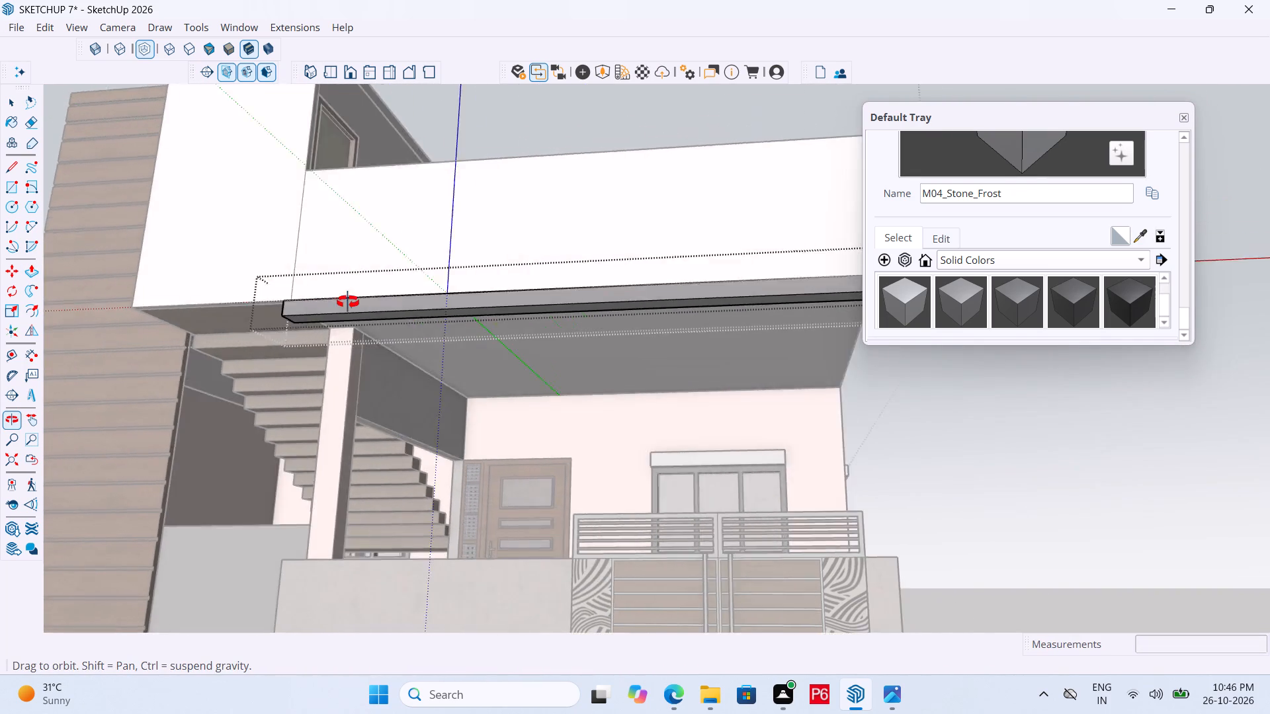
{"action": "middle_click_drag", "start_coordinate": [348, 302], "coordinate": [597, 311]}
{"action": "scroll", "coordinate": [715, 300], "scroll_direction": "up", "scroll_amount": 4}
{"action": "left_click", "coordinate": [756, 282]}
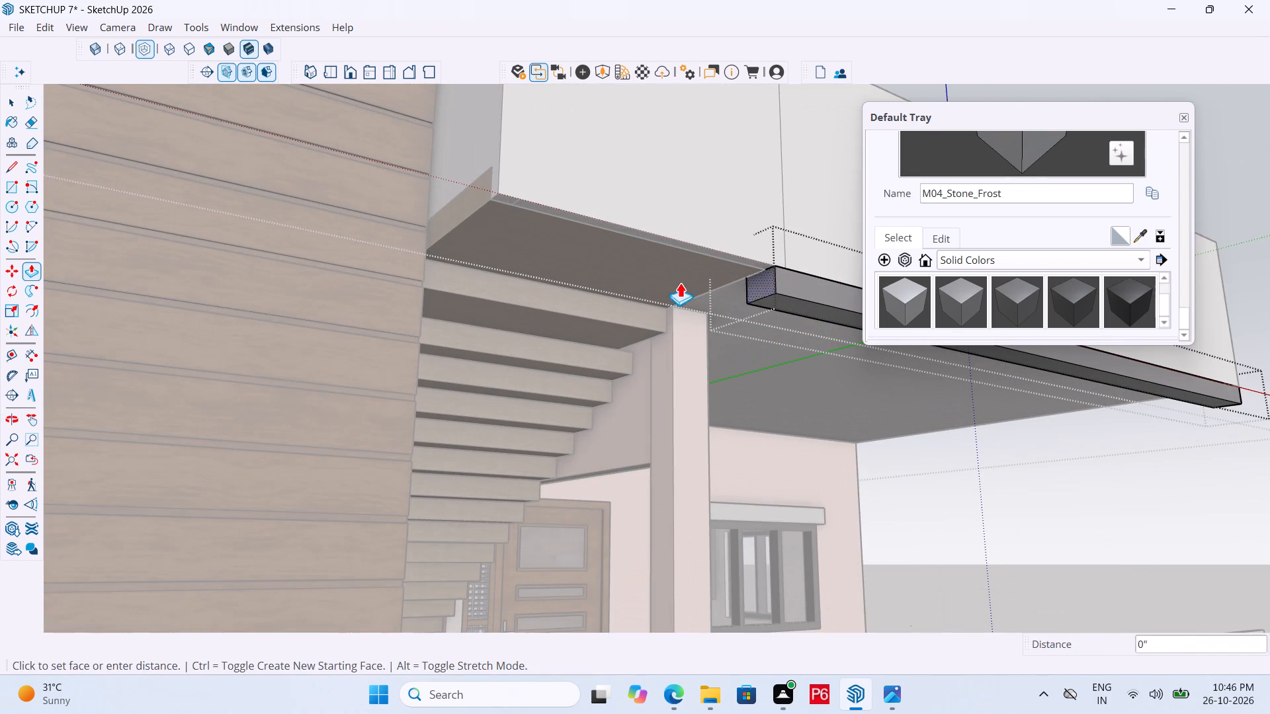
{"action": "left_click", "coordinate": [490, 194]}
{"action": "scroll", "coordinate": [408, 200], "scroll_direction": "down", "scroll_amount": 6}
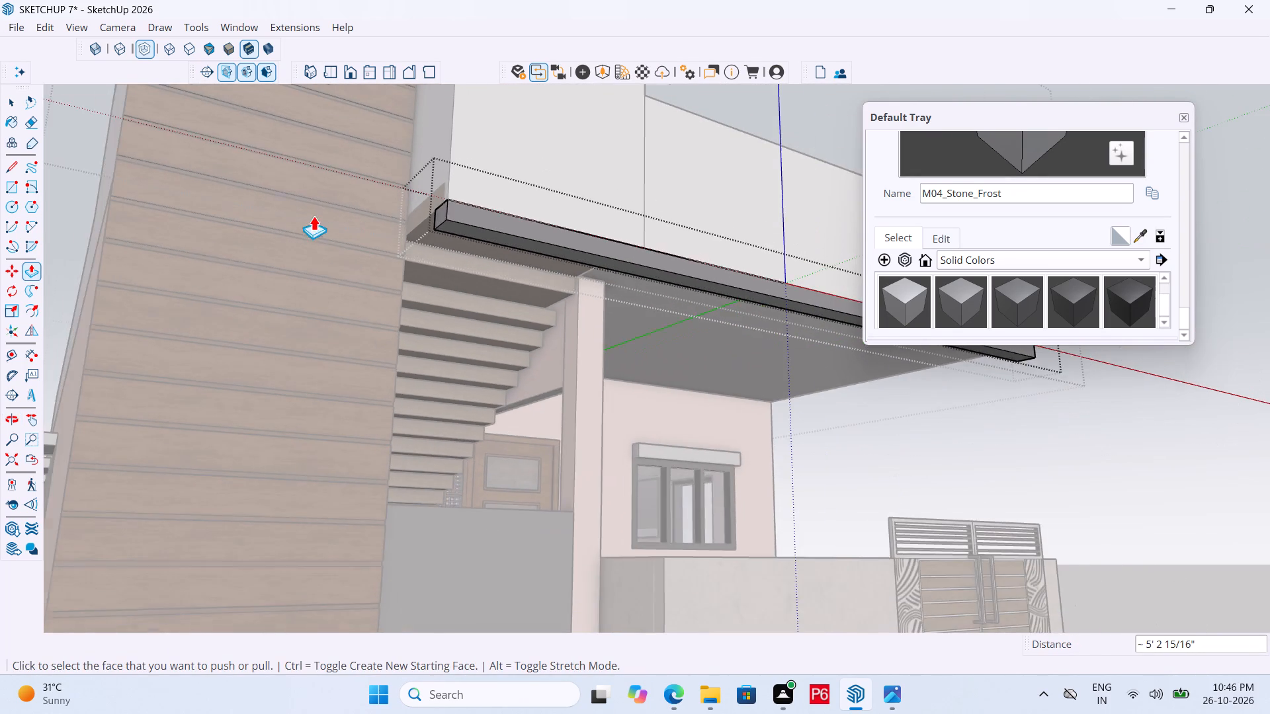
{"action": "middle_click_drag", "start_coordinate": [784, 290], "coordinate": [159, 324]}
{"action": "middle_click_drag", "start_coordinate": [651, 314], "coordinate": [525, 314]}
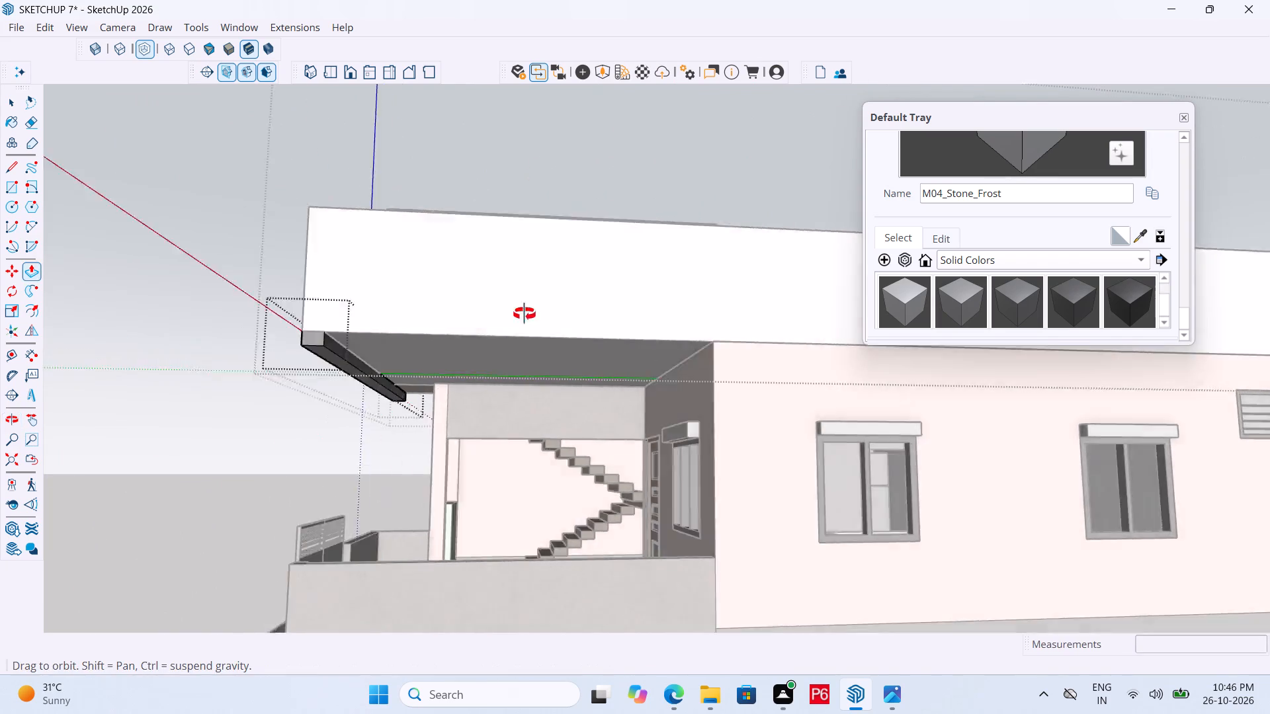
Push/Pull a new face 9" inward from the beam's outer end, opposite the stair tower, to form a corner block.
{"action": "middle_click_drag", "start_coordinate": [525, 314], "coordinate": [394, 325]}
{"action": "scroll", "coordinate": [329, 351], "scroll_direction": "up", "scroll_amount": 18}
{"action": "scroll", "coordinate": [191, 405], "scroll_direction": "up", "scroll_amount": 5}
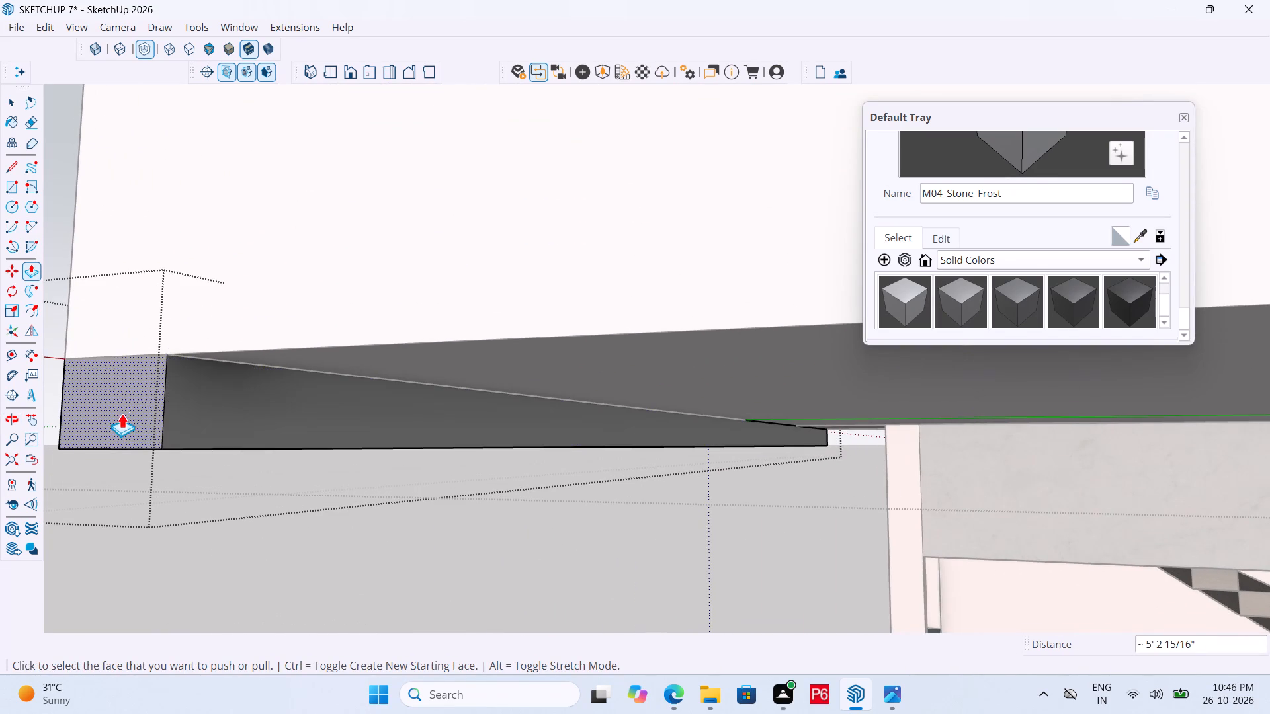
{"action": "left_click", "coordinate": [127, 412]}
{"action": "type", "text": "9\""}
{"action": "key", "text": "Return"}
{"action": "middle_click_drag", "start_coordinate": [239, 409], "coordinate": [93, 419]}
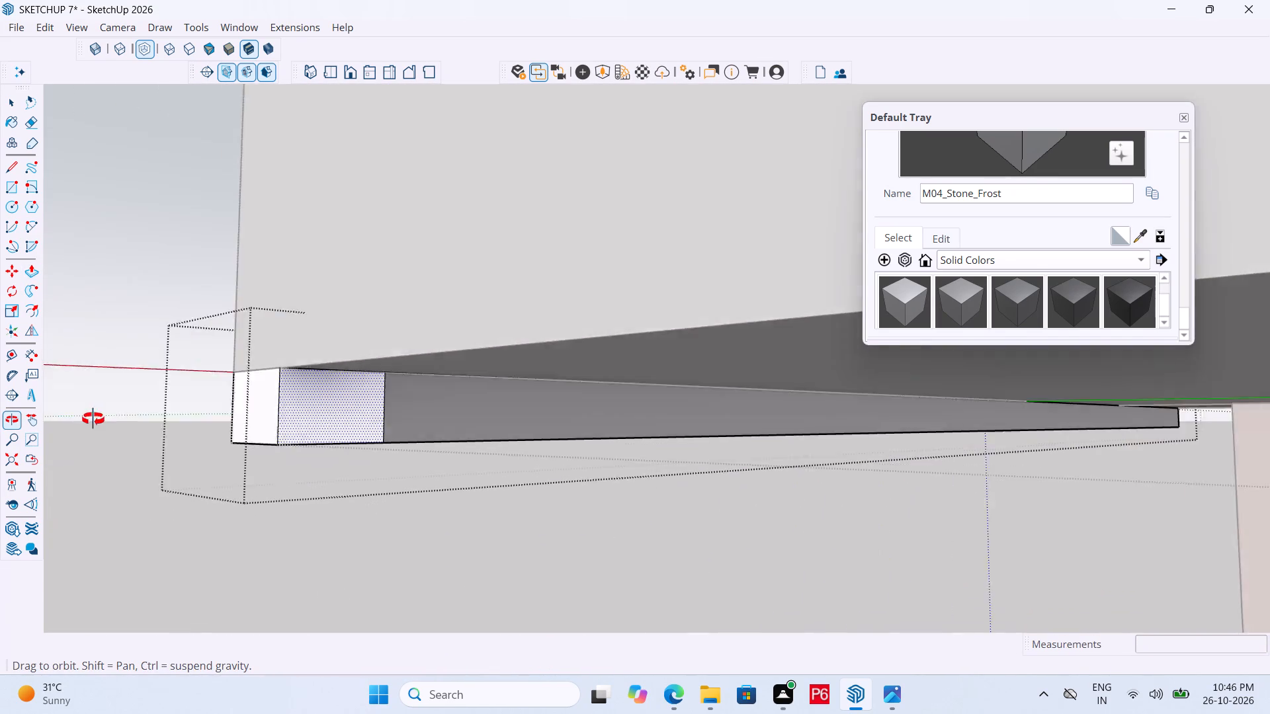
{"action": "middle_click_drag", "start_coordinate": [93, 419], "coordinate": [146, 430]}
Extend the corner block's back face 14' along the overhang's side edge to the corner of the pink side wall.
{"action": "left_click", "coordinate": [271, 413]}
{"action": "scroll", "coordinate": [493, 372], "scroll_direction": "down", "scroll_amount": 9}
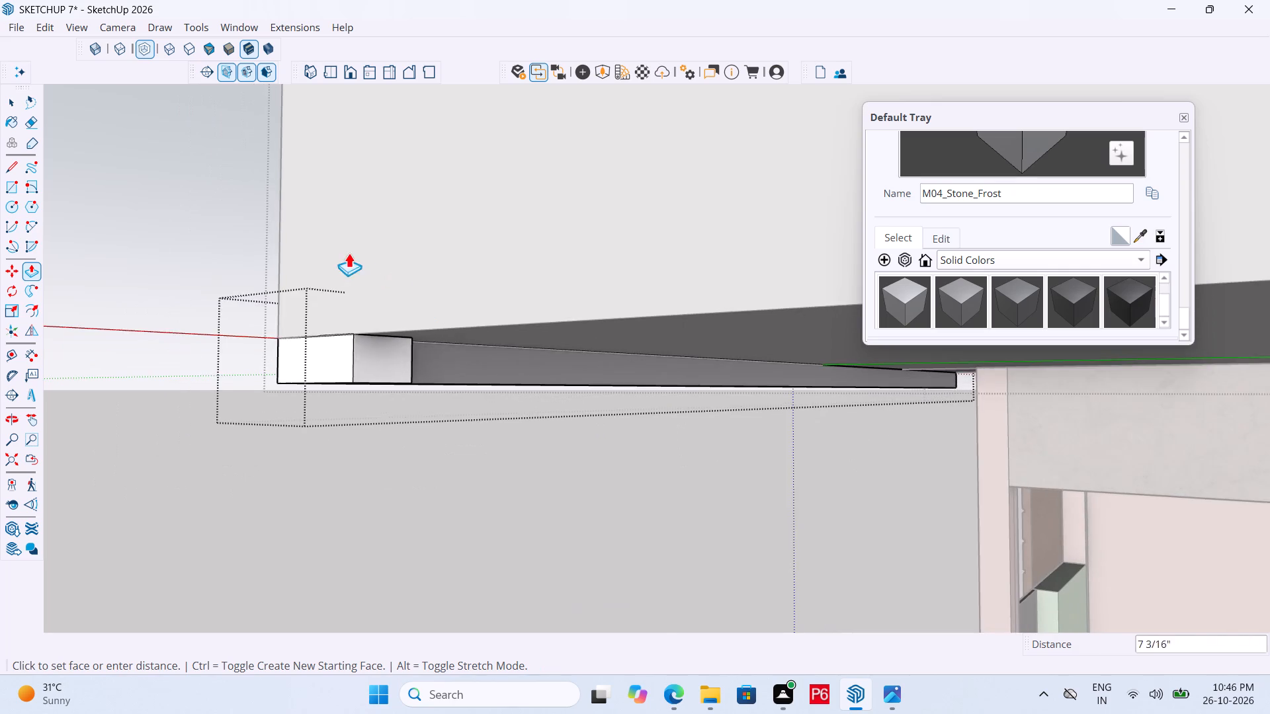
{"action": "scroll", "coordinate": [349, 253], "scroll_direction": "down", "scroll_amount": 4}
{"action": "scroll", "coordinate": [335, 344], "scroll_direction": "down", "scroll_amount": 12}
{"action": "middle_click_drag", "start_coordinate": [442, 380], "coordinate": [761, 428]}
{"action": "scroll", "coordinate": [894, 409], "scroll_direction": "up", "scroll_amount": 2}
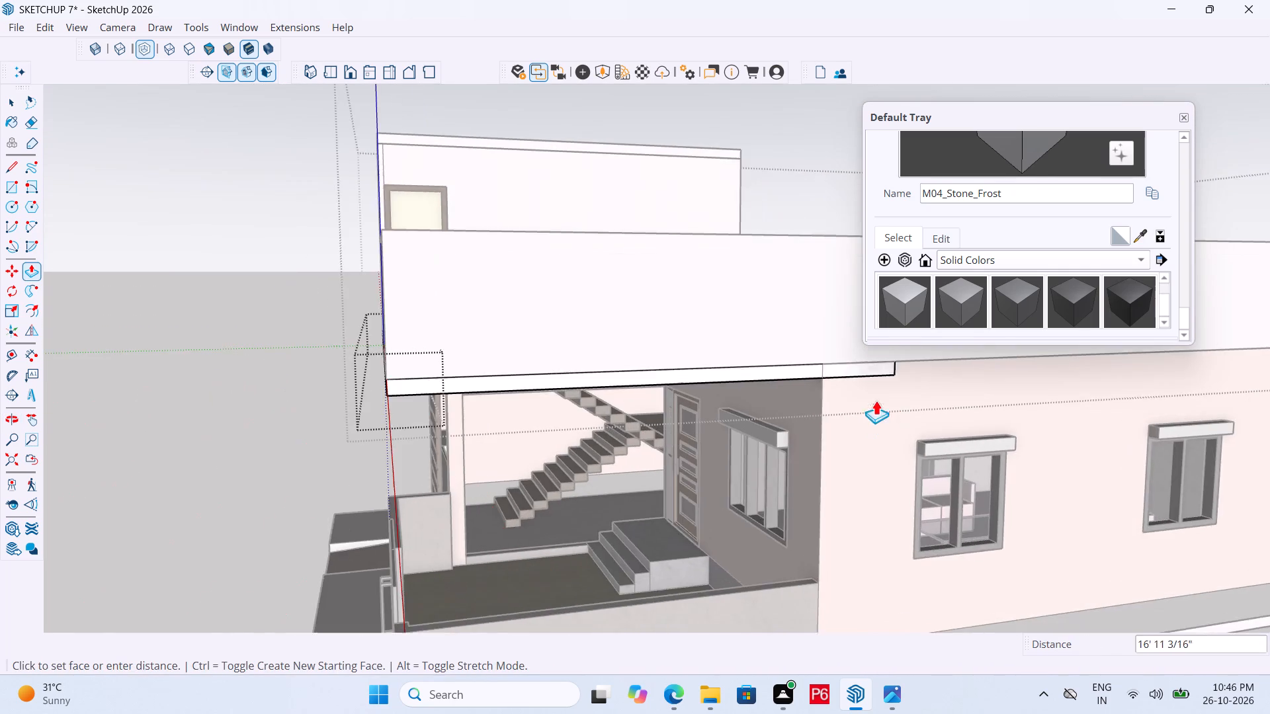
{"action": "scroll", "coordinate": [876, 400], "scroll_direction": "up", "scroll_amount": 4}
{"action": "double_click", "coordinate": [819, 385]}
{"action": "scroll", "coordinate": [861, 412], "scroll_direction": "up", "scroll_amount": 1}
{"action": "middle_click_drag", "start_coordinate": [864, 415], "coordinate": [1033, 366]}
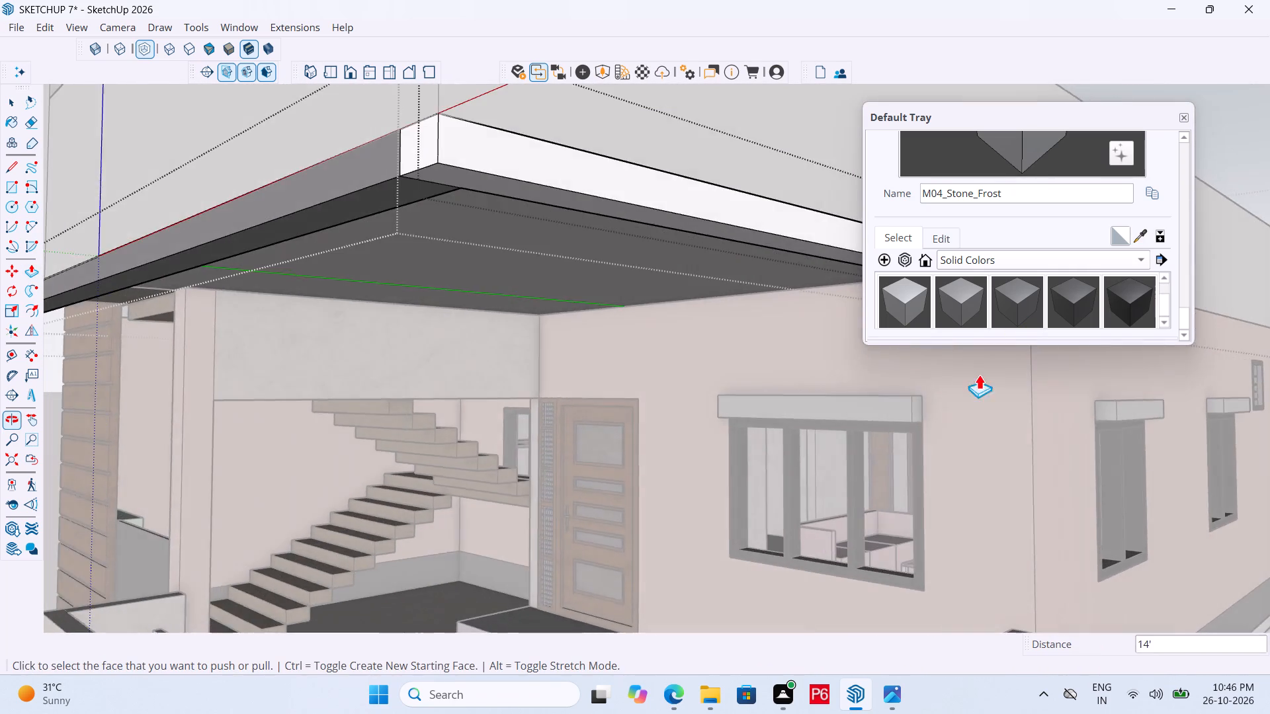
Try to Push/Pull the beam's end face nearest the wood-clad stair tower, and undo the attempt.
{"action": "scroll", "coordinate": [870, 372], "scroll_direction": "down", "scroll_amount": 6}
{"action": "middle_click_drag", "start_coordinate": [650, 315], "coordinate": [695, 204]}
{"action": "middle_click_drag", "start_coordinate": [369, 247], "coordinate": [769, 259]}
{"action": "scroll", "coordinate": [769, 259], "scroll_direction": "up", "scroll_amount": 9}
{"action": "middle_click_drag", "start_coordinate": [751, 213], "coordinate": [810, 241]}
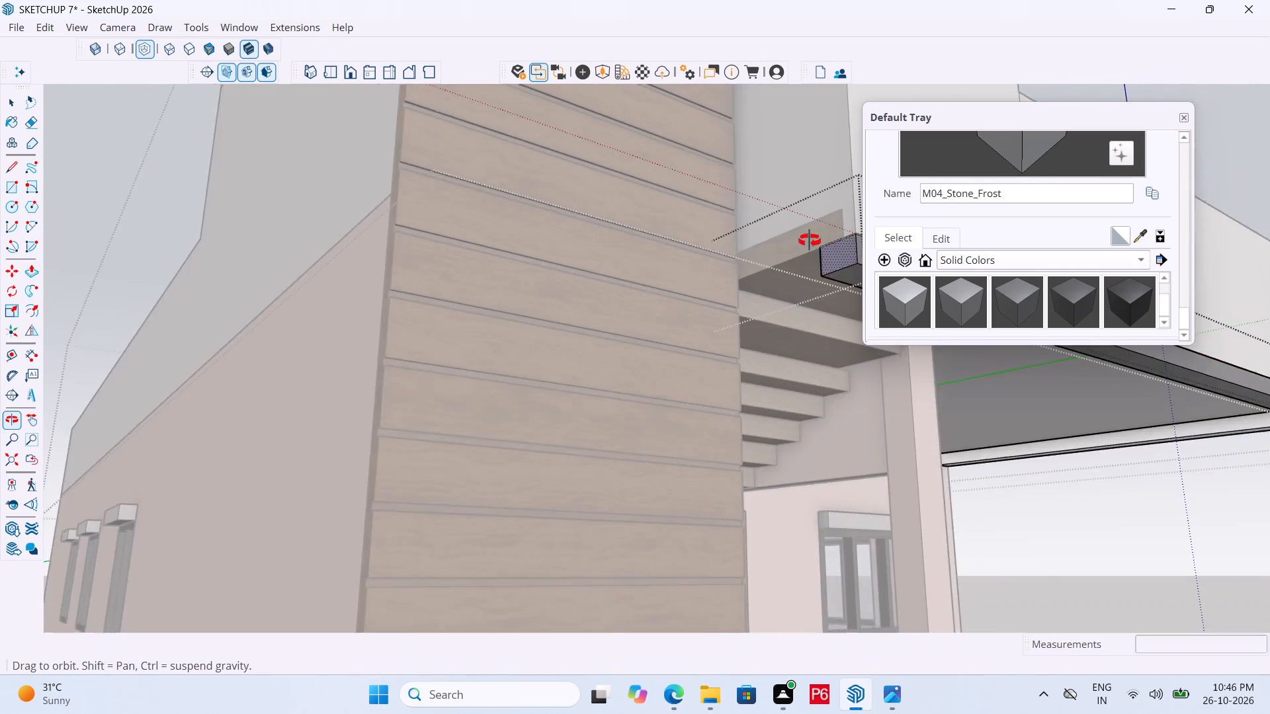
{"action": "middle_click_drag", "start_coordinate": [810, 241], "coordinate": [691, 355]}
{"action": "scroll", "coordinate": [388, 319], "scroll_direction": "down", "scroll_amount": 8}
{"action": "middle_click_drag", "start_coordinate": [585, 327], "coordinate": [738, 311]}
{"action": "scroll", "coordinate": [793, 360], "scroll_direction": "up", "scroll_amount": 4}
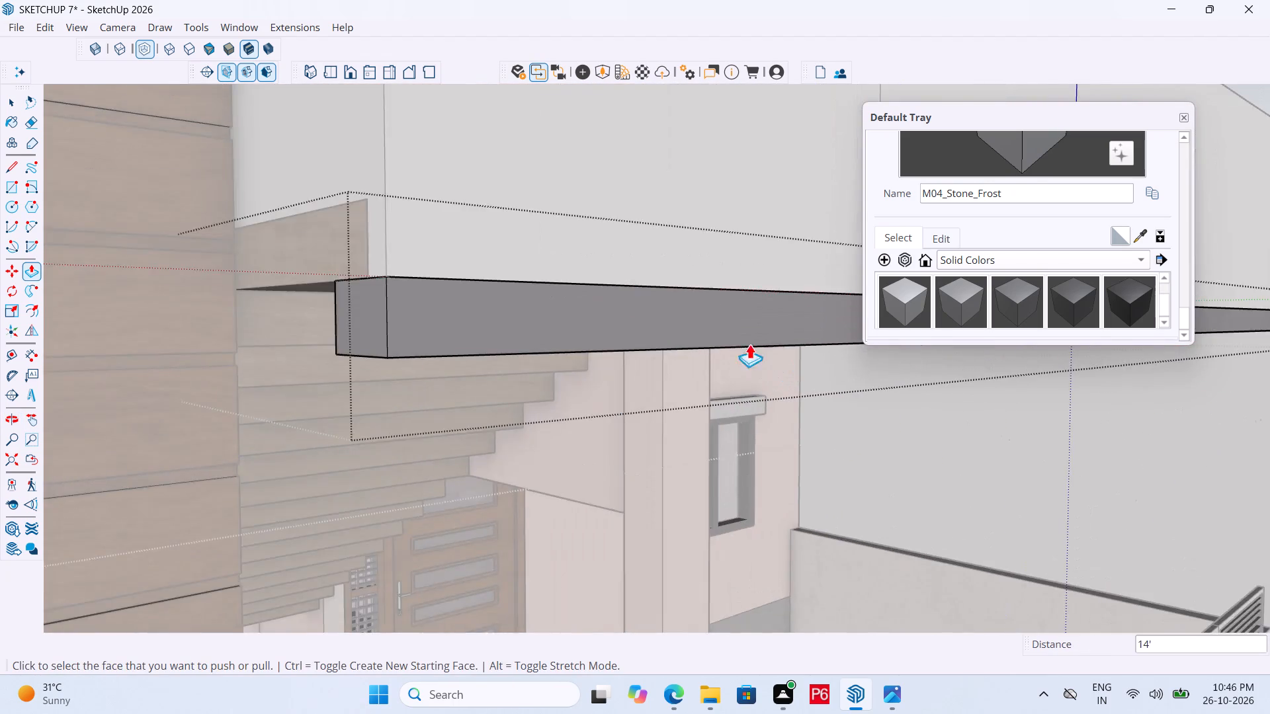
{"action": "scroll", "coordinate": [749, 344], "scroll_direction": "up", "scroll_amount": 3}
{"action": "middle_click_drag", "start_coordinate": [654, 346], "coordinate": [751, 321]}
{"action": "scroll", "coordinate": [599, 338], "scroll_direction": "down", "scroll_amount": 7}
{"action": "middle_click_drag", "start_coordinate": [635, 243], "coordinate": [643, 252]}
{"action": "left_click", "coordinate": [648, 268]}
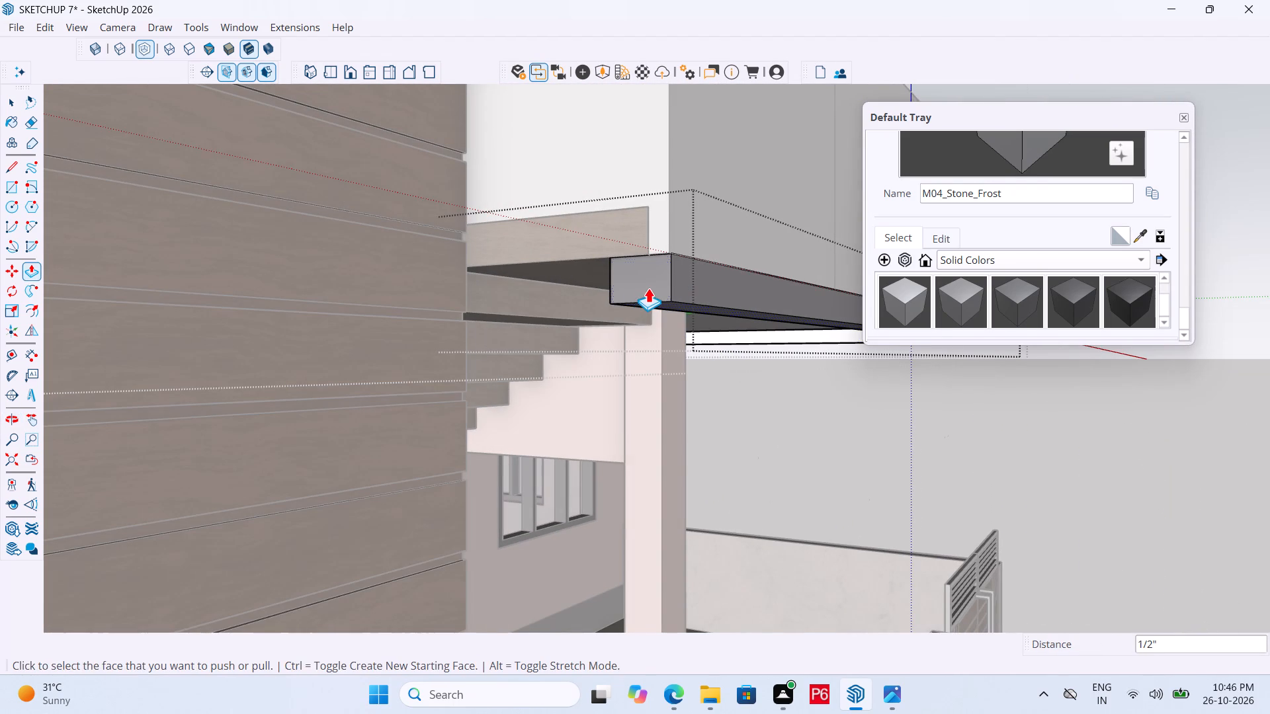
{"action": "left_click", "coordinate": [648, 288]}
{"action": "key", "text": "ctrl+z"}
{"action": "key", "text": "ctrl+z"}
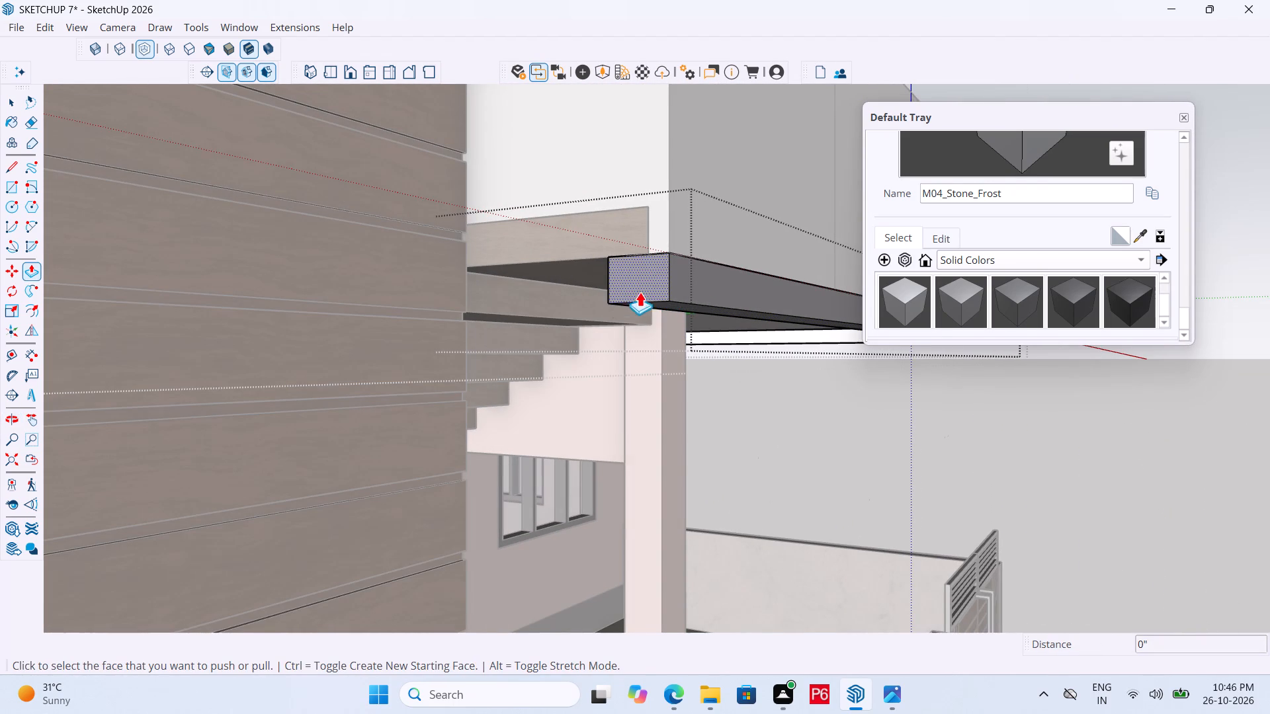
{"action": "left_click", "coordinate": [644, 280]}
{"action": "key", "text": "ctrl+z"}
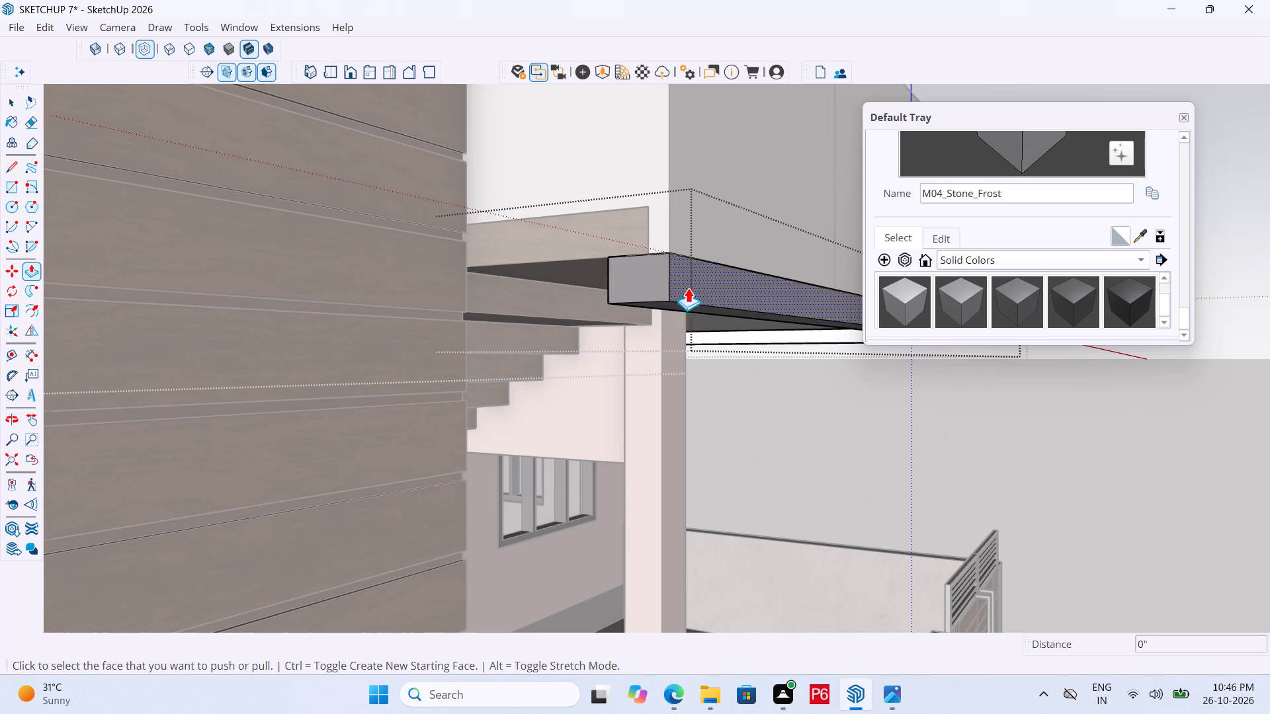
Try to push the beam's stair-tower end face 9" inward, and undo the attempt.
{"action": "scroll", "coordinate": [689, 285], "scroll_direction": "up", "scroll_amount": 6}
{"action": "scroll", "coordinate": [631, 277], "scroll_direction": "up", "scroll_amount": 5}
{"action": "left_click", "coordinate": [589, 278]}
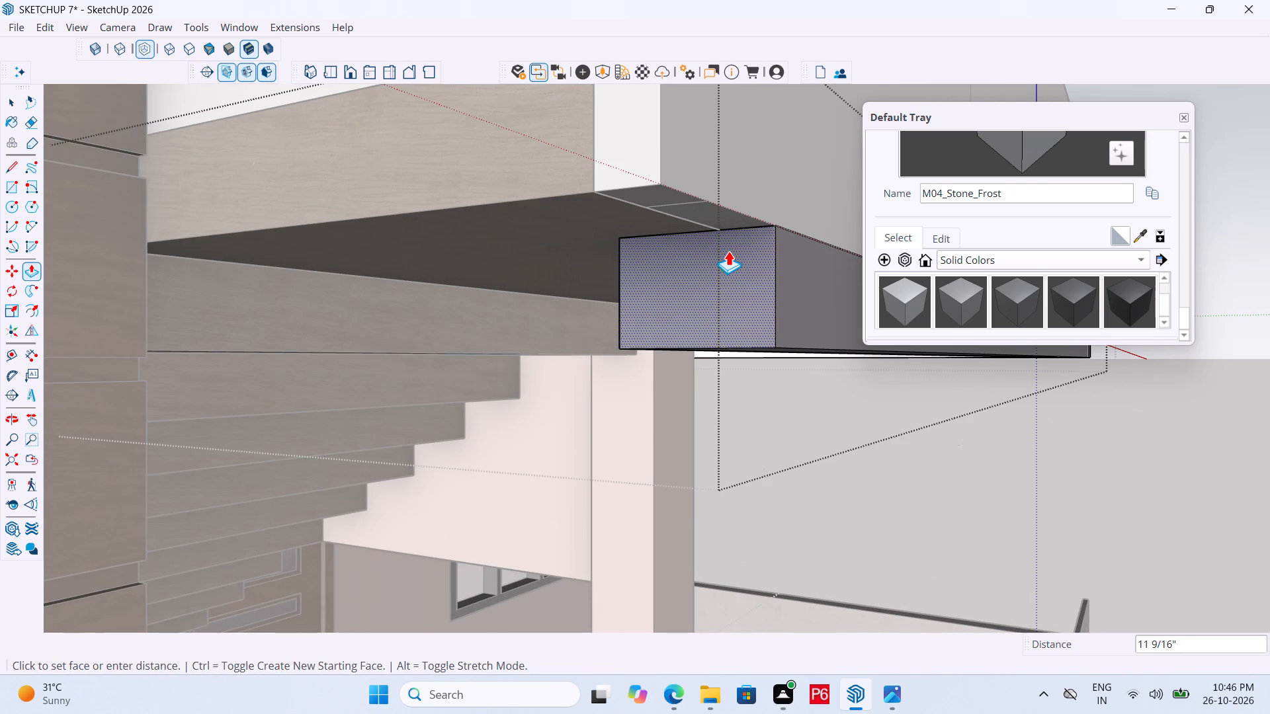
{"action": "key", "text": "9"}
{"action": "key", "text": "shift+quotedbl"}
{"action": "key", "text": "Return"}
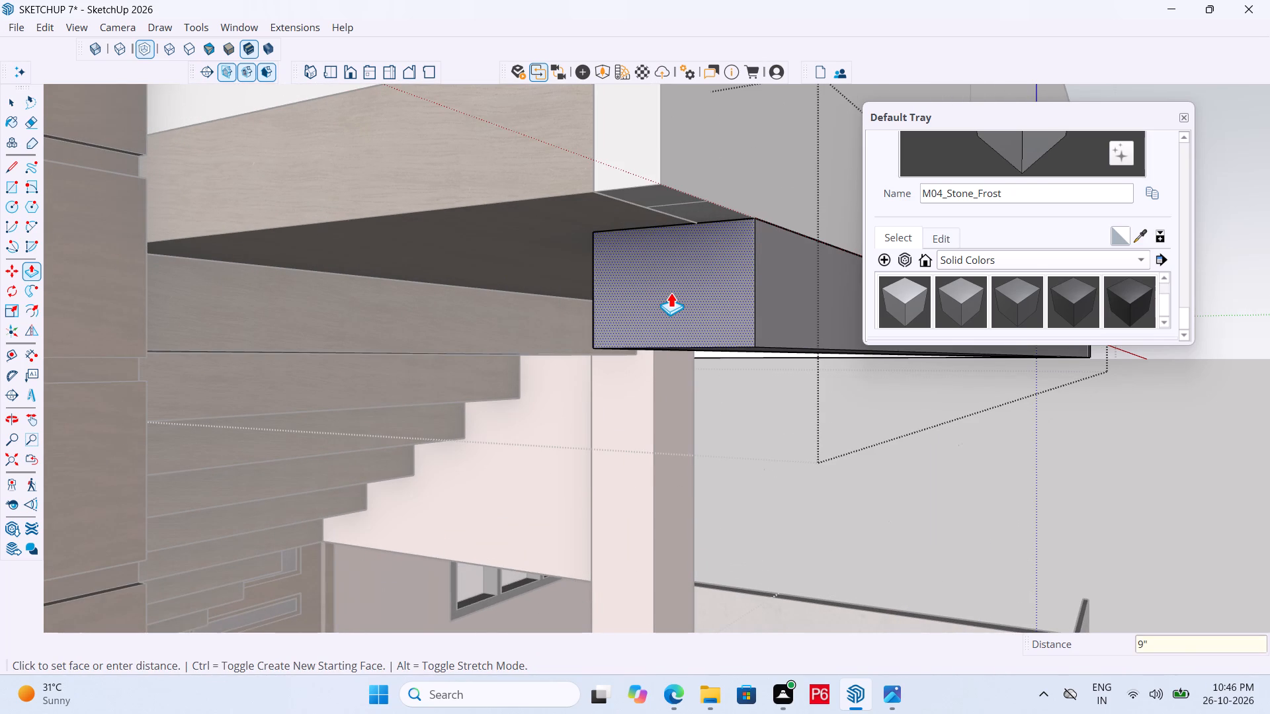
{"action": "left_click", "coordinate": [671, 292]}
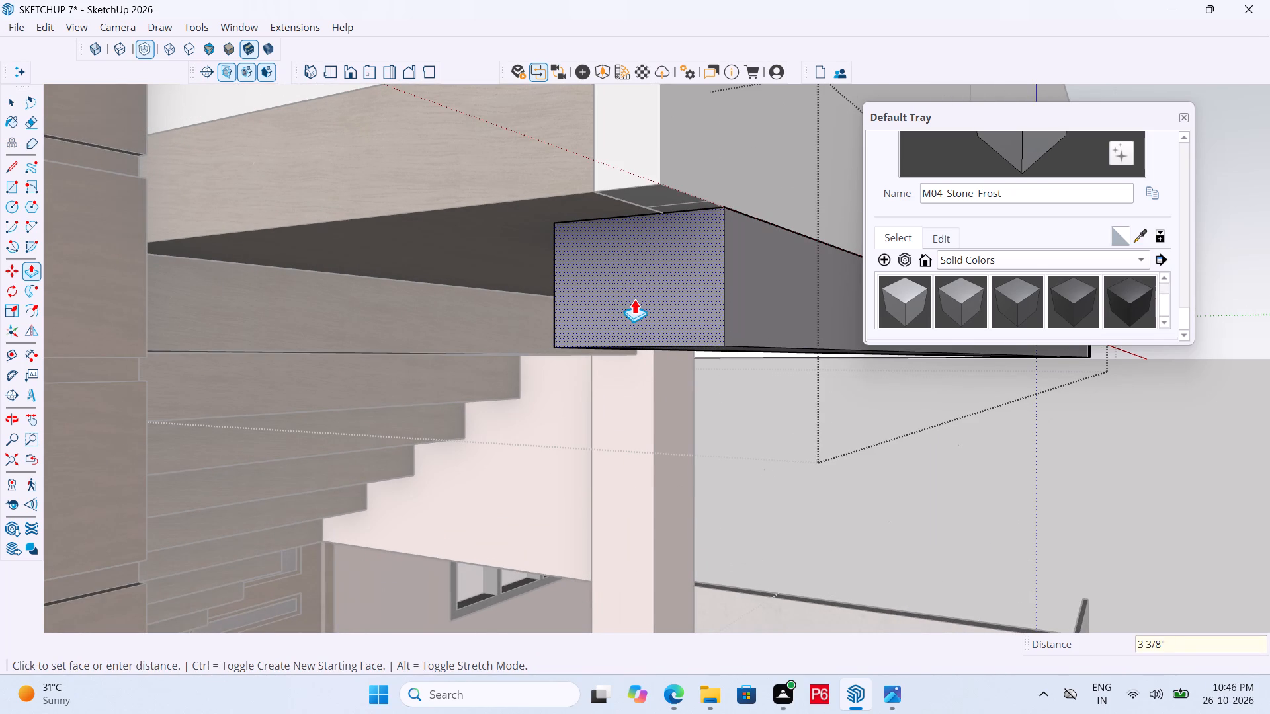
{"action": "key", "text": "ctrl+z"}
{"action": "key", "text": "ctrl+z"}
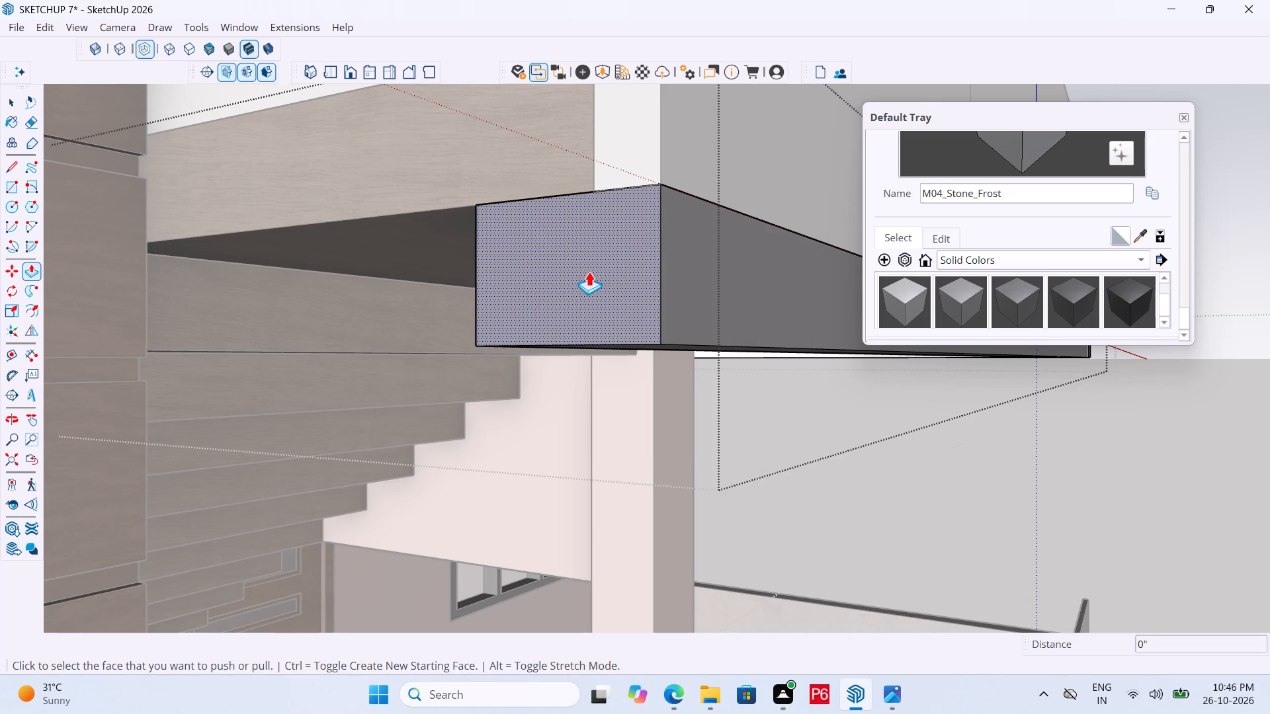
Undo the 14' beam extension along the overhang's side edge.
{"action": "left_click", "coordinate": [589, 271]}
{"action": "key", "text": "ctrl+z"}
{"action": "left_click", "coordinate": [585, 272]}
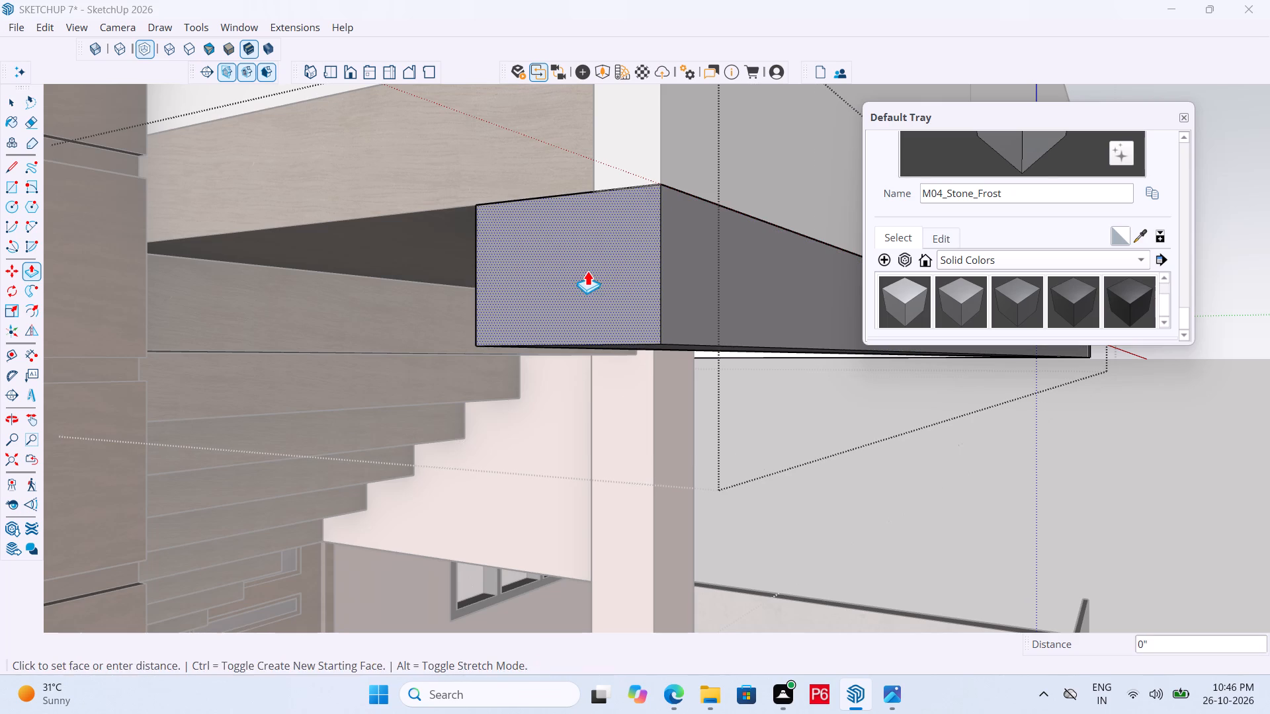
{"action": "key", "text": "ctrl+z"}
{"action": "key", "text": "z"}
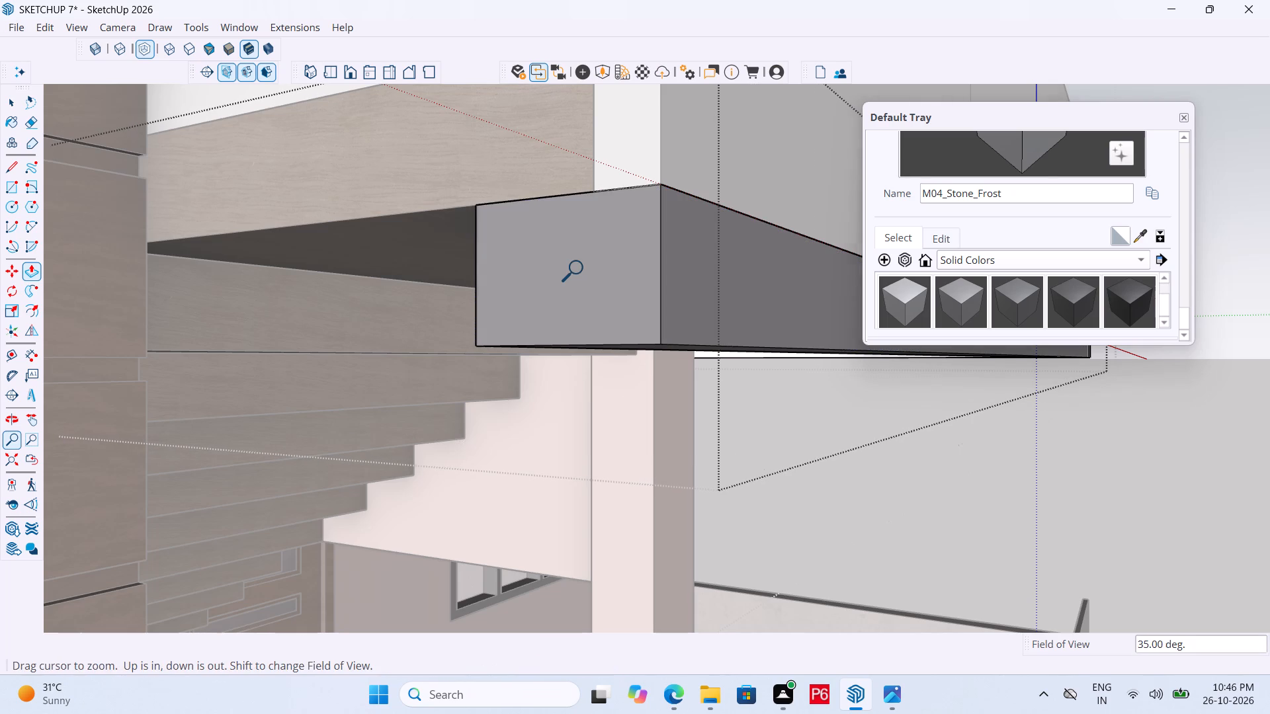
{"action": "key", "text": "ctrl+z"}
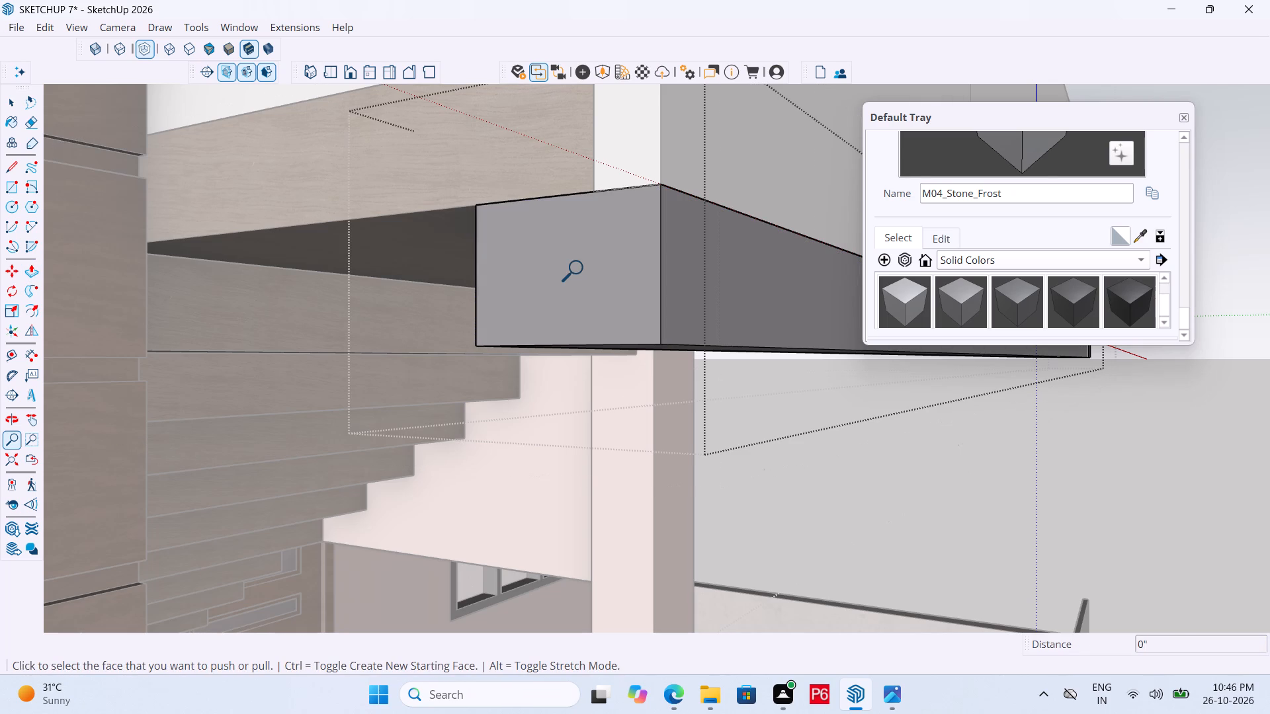
Push/Pull a new face 9" inward from the beam's stair-tower end to form a second corner block.
{"action": "key", "text": "p"}
{"action": "left_click", "coordinate": [550, 288]}
{"action": "middle_click_drag", "start_coordinate": [673, 258], "coordinate": [634, 253]}
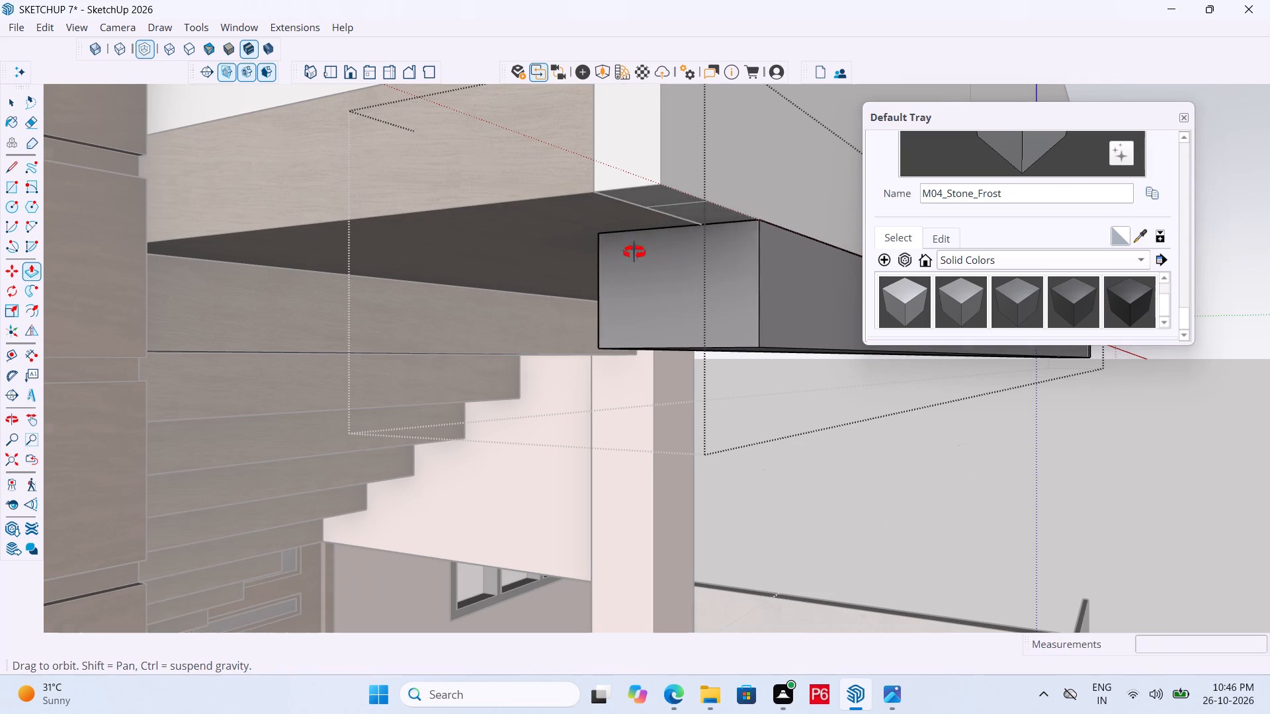
{"action": "middle_click_drag", "start_coordinate": [634, 253], "coordinate": [537, 258]}
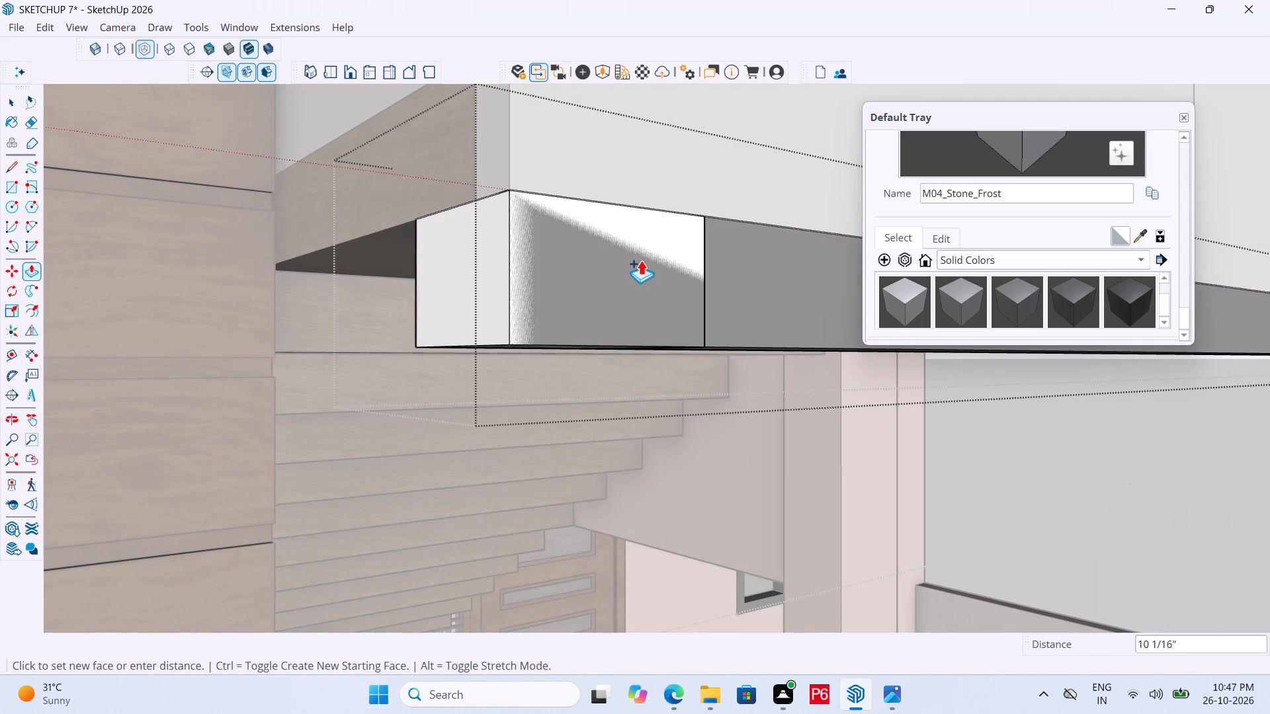
{"action": "key", "text": "9"}
{"action": "key", "text": "shift+quotedbl"}
{"action": "key", "text": "Return"}
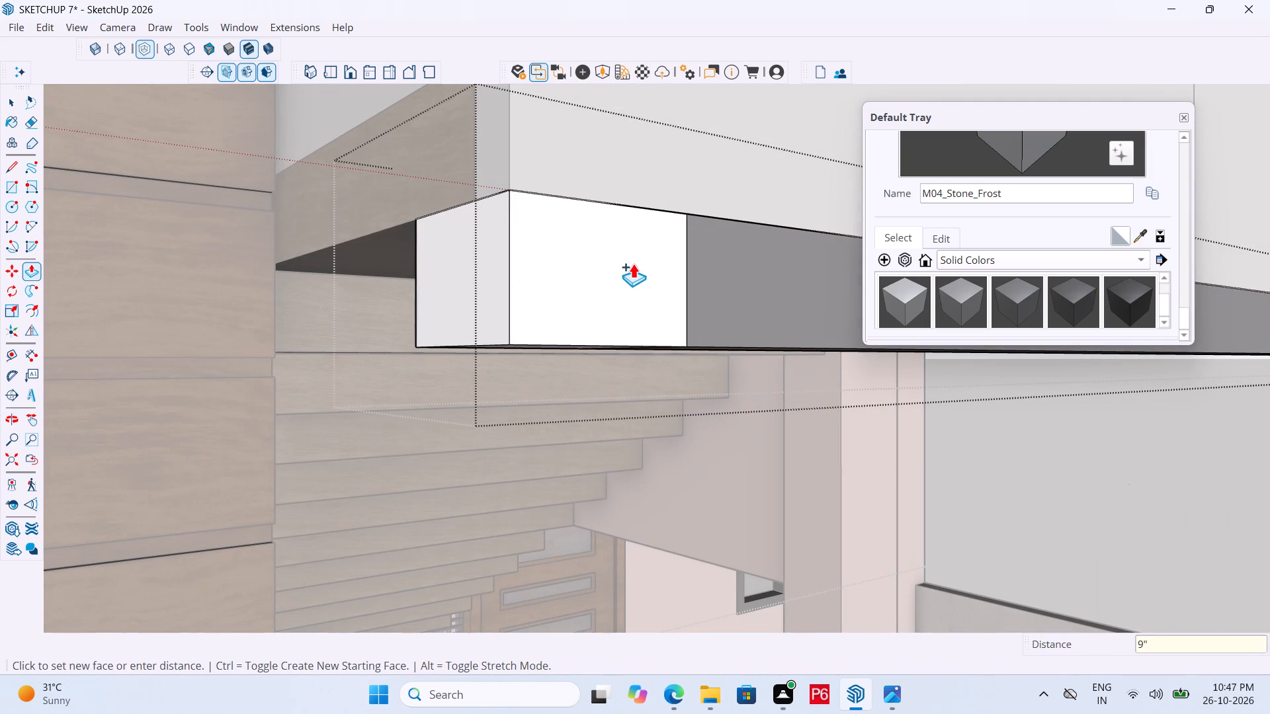
{"action": "key", "text": "ctrl+z"}
{"action": "left_click", "coordinate": [486, 275]}
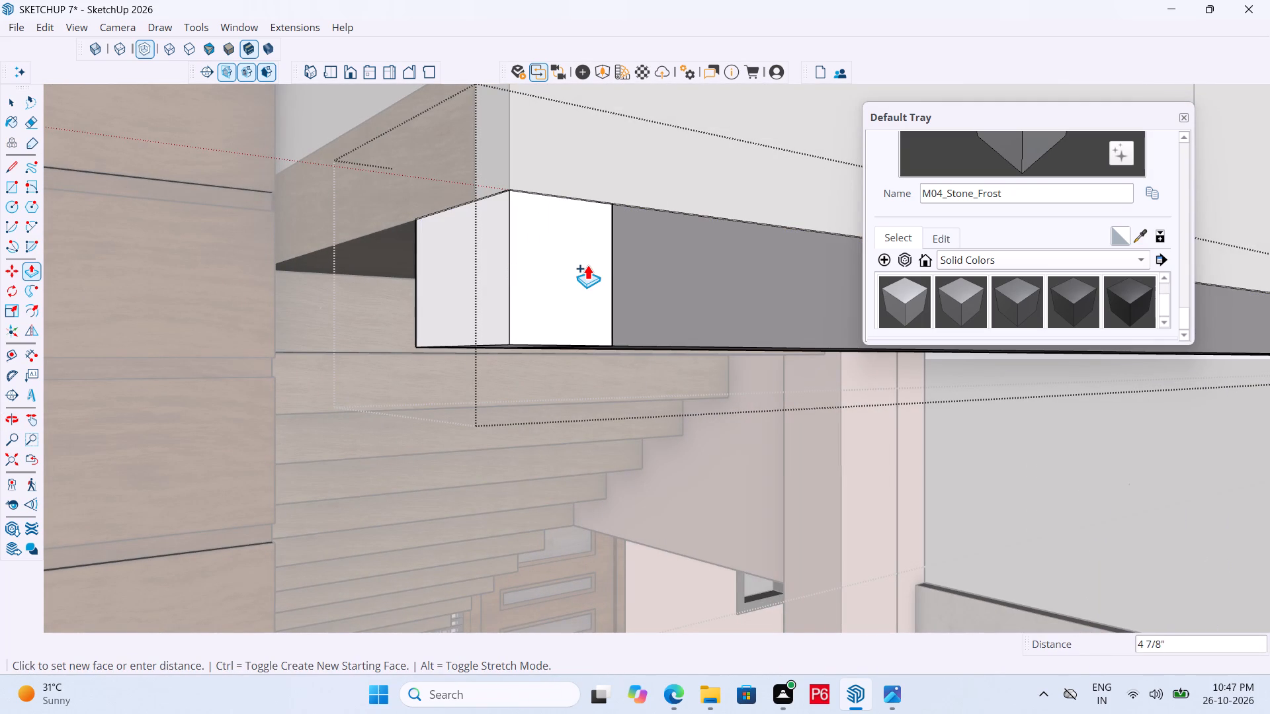
{"action": "type", "text": "9\""}
{"action": "key", "text": "Return"}
Extend the back face of the stair-tower corner block about 2' 5" along the overhang's underside beside the wood-clad tower.
{"action": "middle_click_drag", "start_coordinate": [506, 298], "coordinate": [595, 189]}
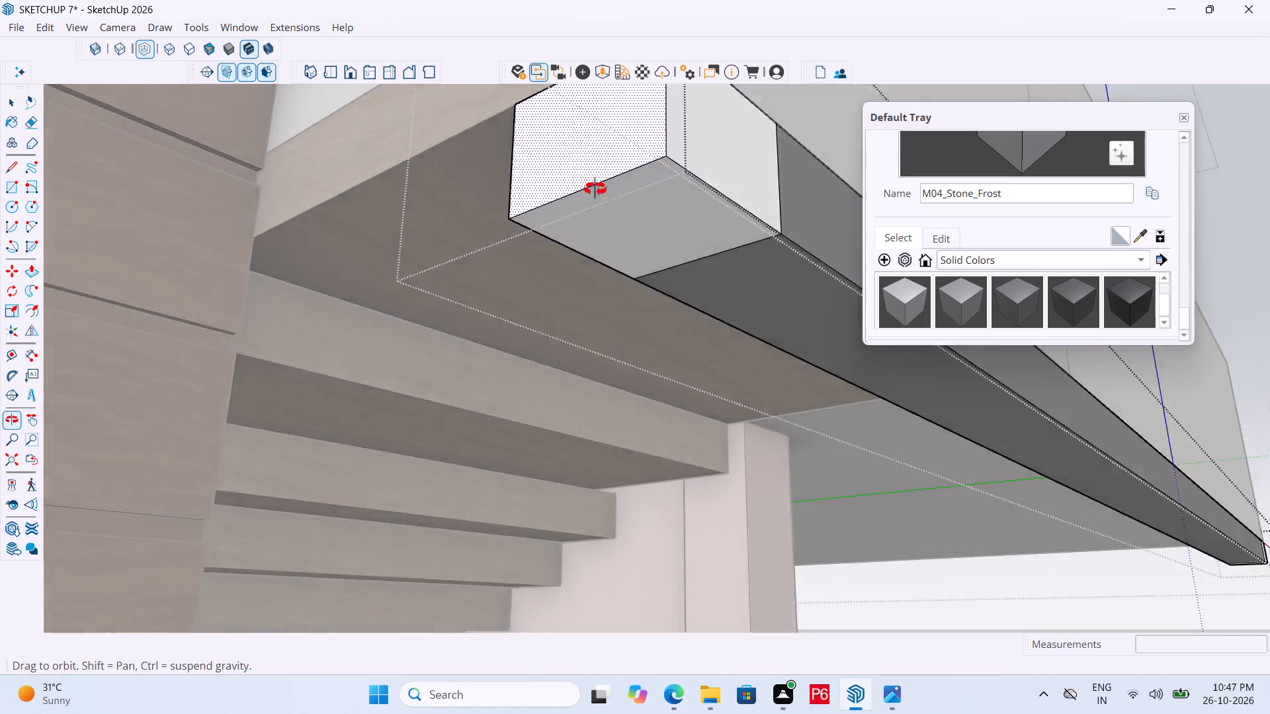
{"action": "middle_click_drag", "start_coordinate": [595, 189], "coordinate": [855, 257]}
{"action": "left_click", "coordinate": [808, 274]}
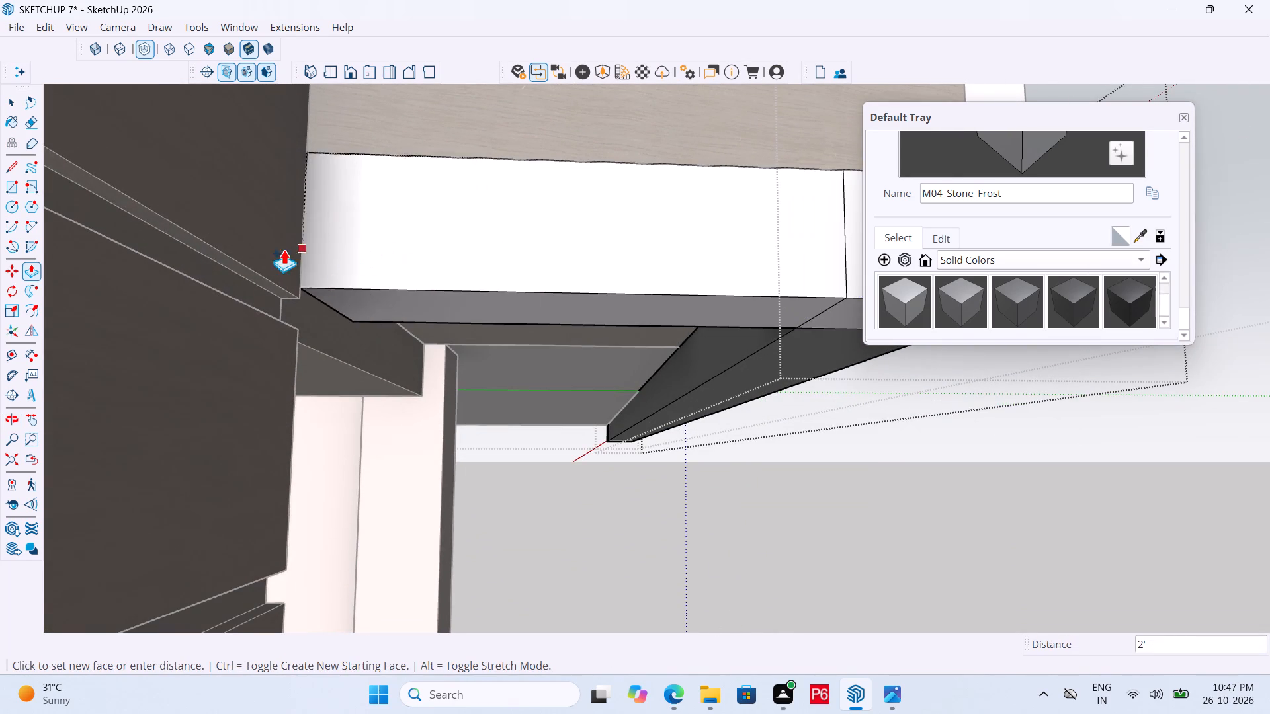
{"action": "middle_click_drag", "start_coordinate": [335, 247], "coordinate": [13, 244]}
{"action": "scroll", "coordinate": [200, 243], "scroll_direction": "down", "scroll_amount": 6}
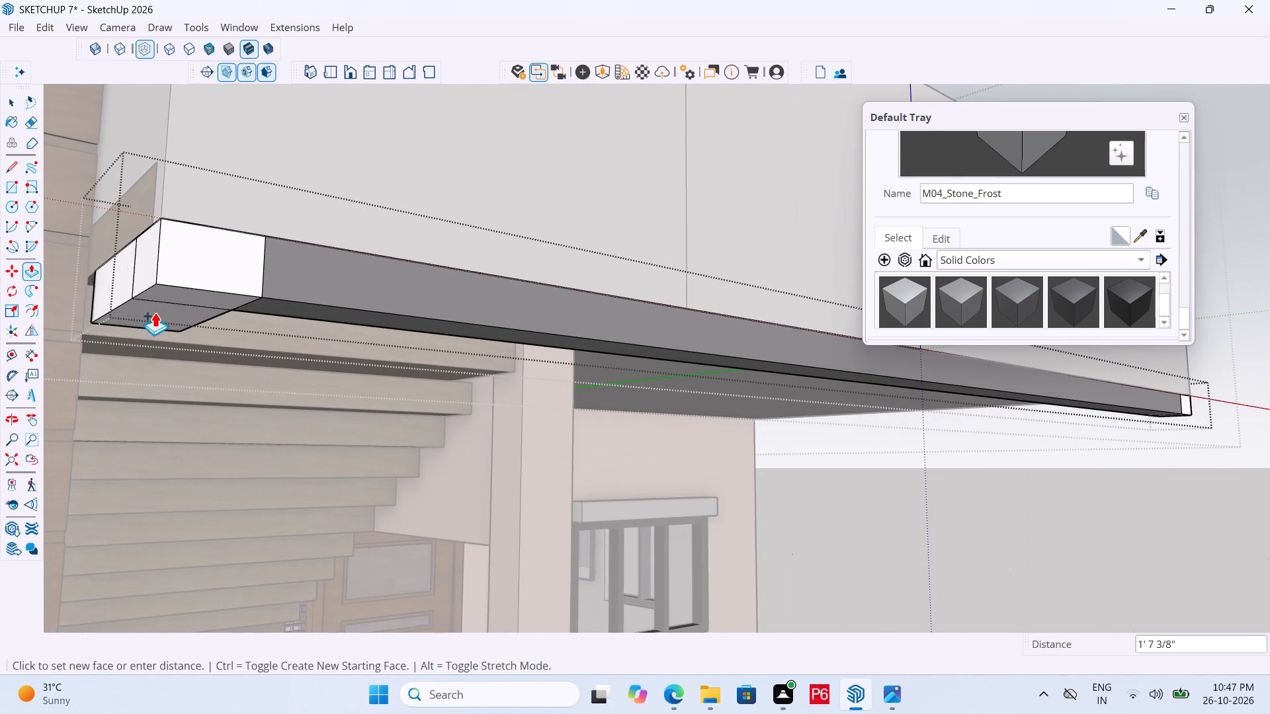
{"action": "middle_click_drag", "start_coordinate": [174, 344], "coordinate": [0, 305]}
{"action": "left_click", "coordinate": [216, 340]}
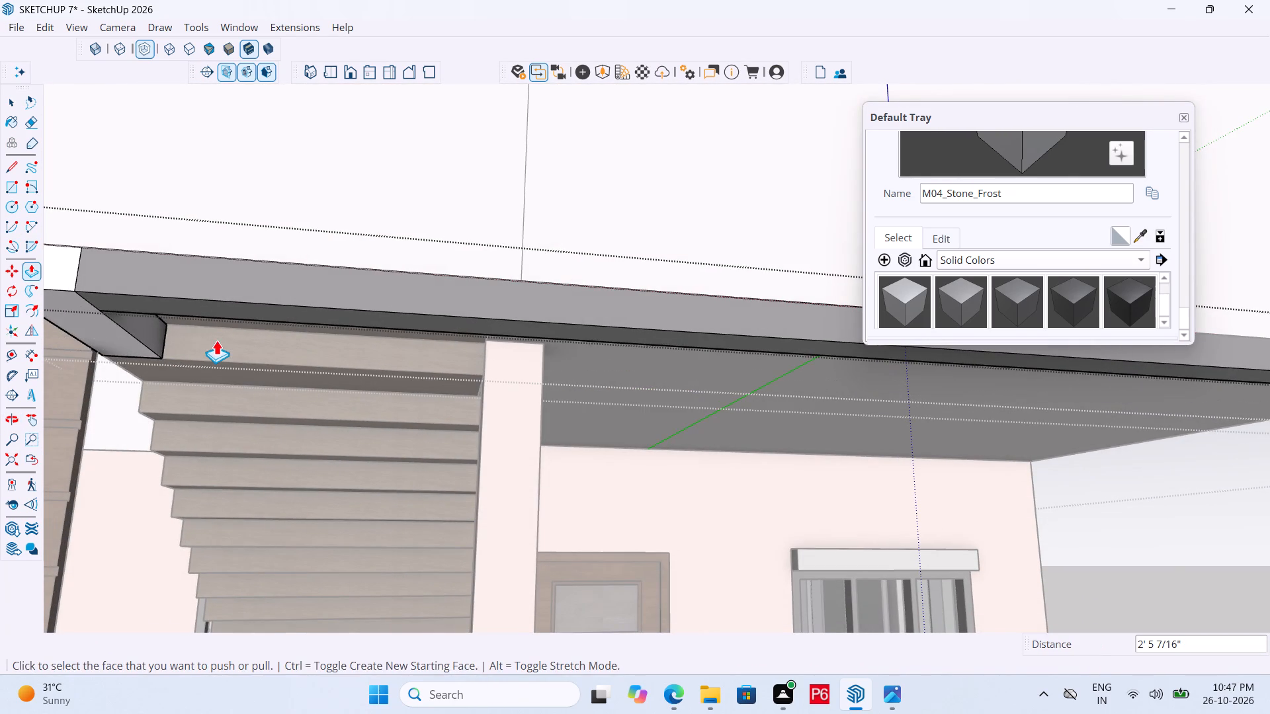
Erase the dividing line between the stair-tower corner block and the beam's front face.
{"action": "scroll", "coordinate": [191, 301], "scroll_direction": "down", "scroll_amount": 3}
{"action": "middle_click_drag", "start_coordinate": [191, 303], "coordinate": [333, 393]}
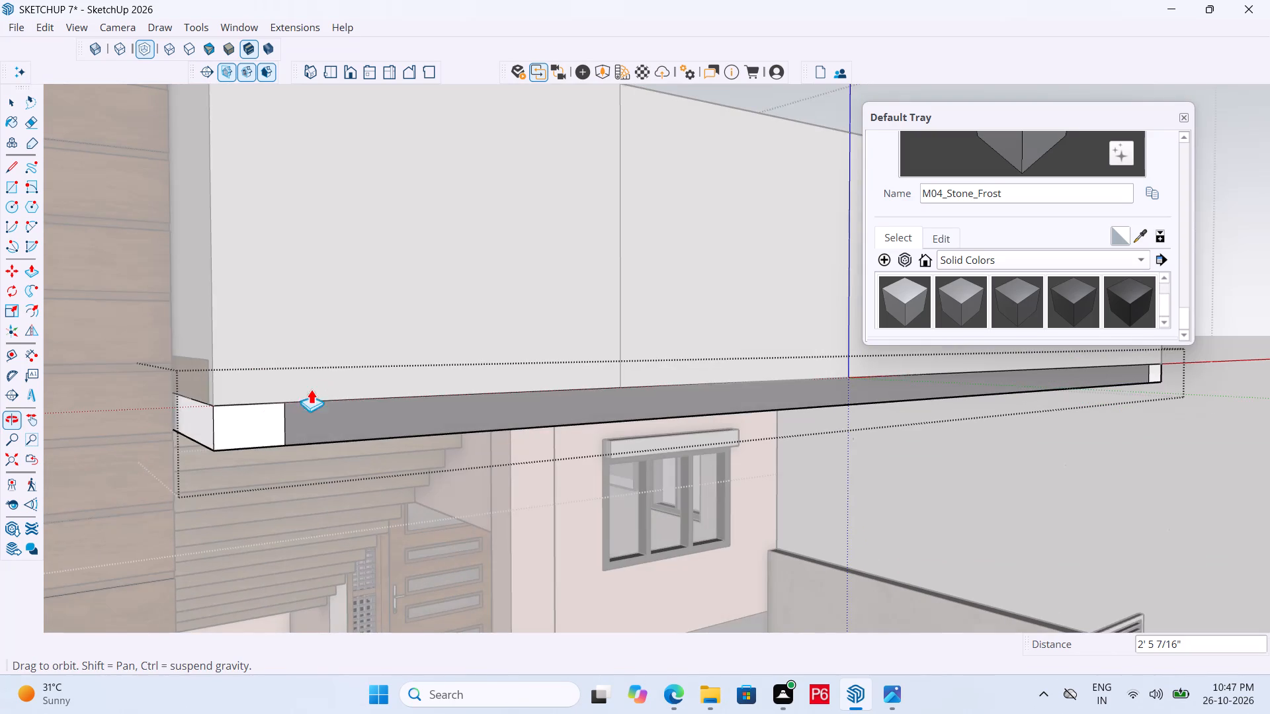
{"action": "scroll", "coordinate": [263, 410], "scroll_direction": "up", "scroll_amount": 1}
{"action": "middle_click_drag", "start_coordinate": [263, 410], "coordinate": [270, 436]}
{"action": "middle_click", "coordinate": [270, 436]}
{"action": "scroll", "coordinate": [270, 436], "scroll_direction": "up", "scroll_amount": 10}
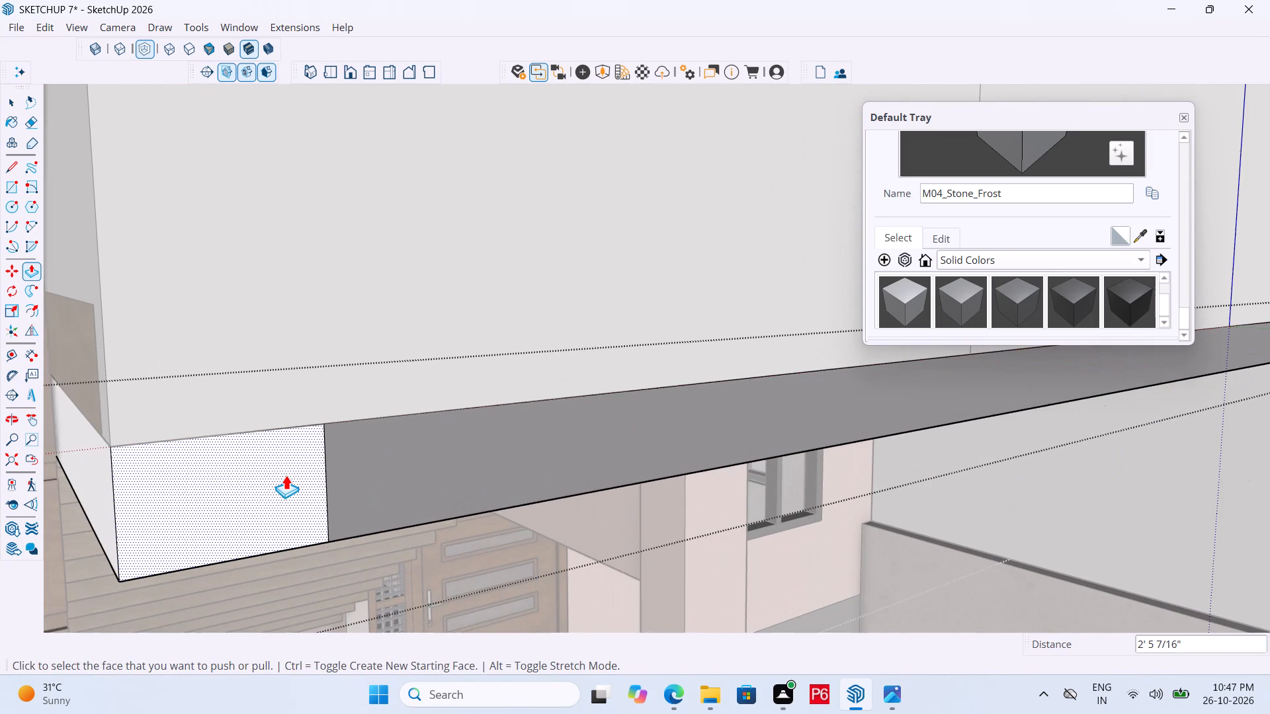
{"action": "key", "text": "e"}
{"action": "left_click_drag", "start_coordinate": [308, 482], "coordinate": [347, 473]}
Erase the dividing line on the beam's front face at the opposite corner block.
{"action": "scroll", "coordinate": [194, 519], "scroll_direction": "down", "scroll_amount": 6}
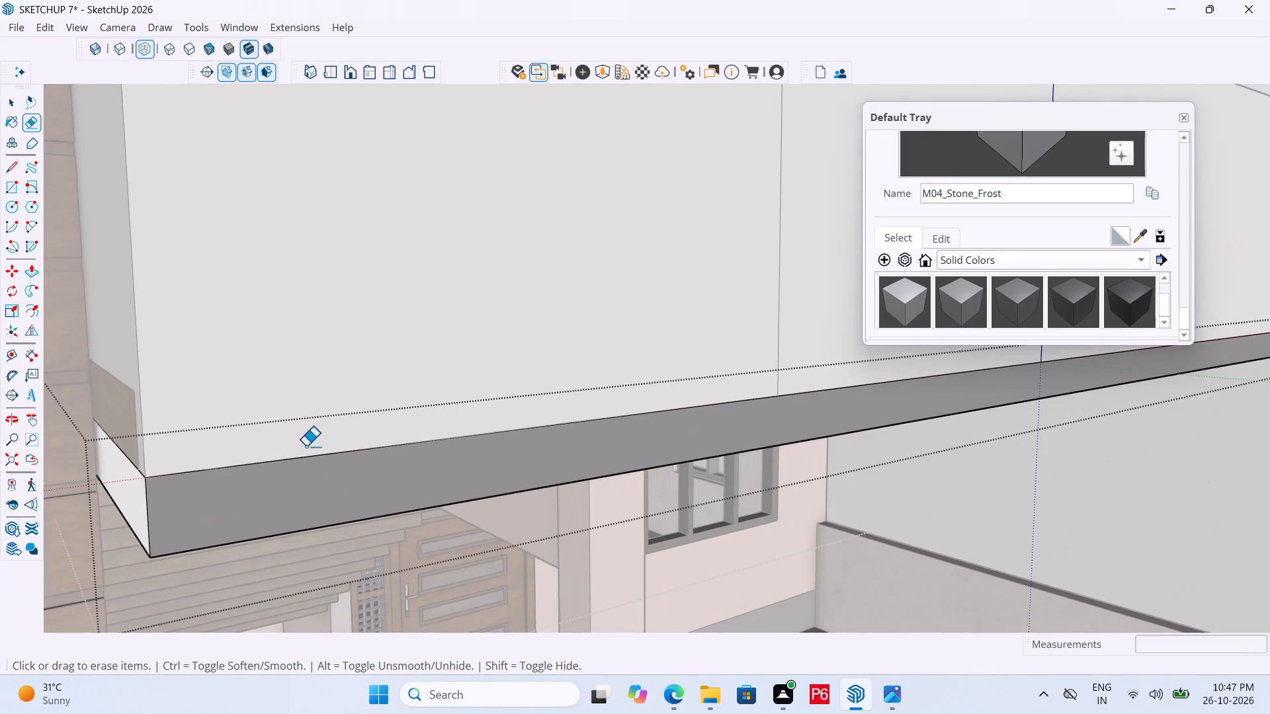
{"action": "scroll", "coordinate": [314, 446], "scroll_direction": "down", "scroll_amount": 15}
{"action": "middle_click_drag", "start_coordinate": [805, 407], "coordinate": [400, 403]}
{"action": "scroll", "coordinate": [413, 399], "scroll_direction": "up", "scroll_amount": 10}
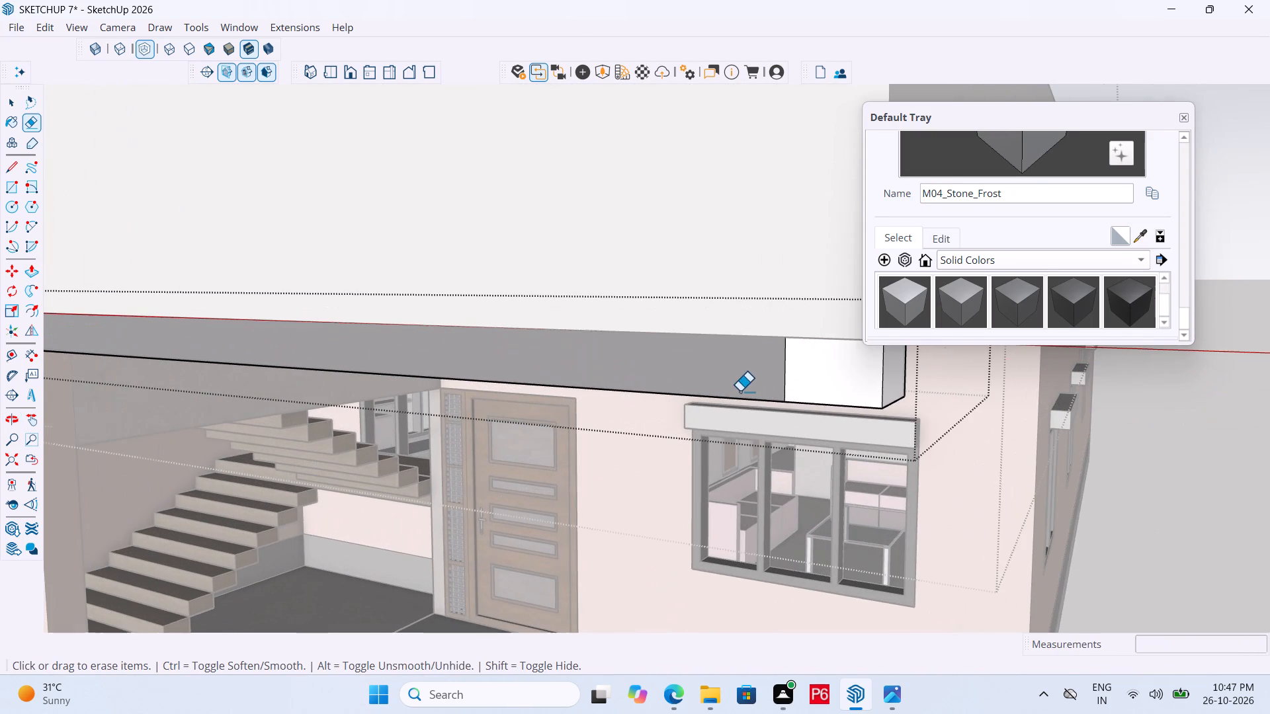
{"action": "left_click_drag", "start_coordinate": [767, 365], "coordinate": [794, 370]}
Push/Pull the back face of the corner block opposite the stair tower about 14' along the overhang's side underside.
{"action": "scroll", "coordinate": [415, 444], "scroll_direction": "down", "scroll_amount": 6}
{"action": "middle_click_drag", "start_coordinate": [587, 422], "coordinate": [460, 399]}
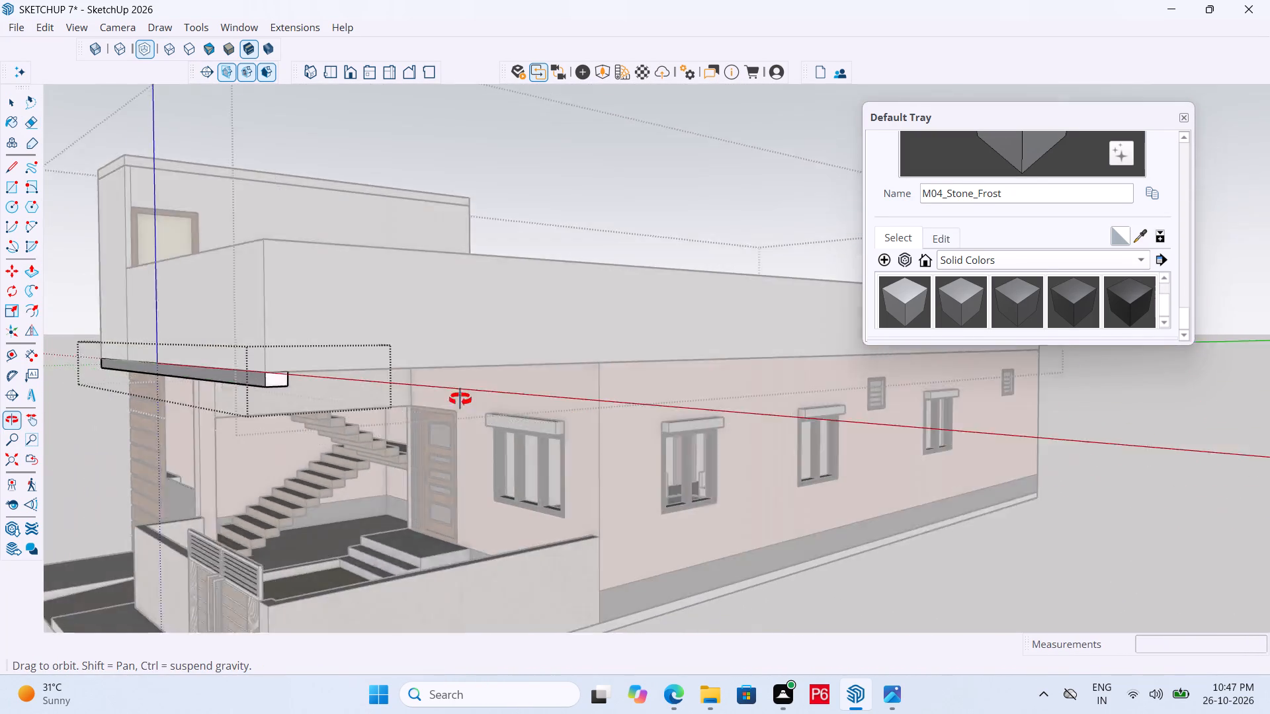
{"action": "middle_click_drag", "start_coordinate": [460, 399], "coordinate": [365, 412]}
{"action": "scroll", "coordinate": [79, 362], "scroll_direction": "up", "scroll_amount": 6}
{"action": "middle_click_drag", "start_coordinate": [454, 368], "coordinate": [308, 346]}
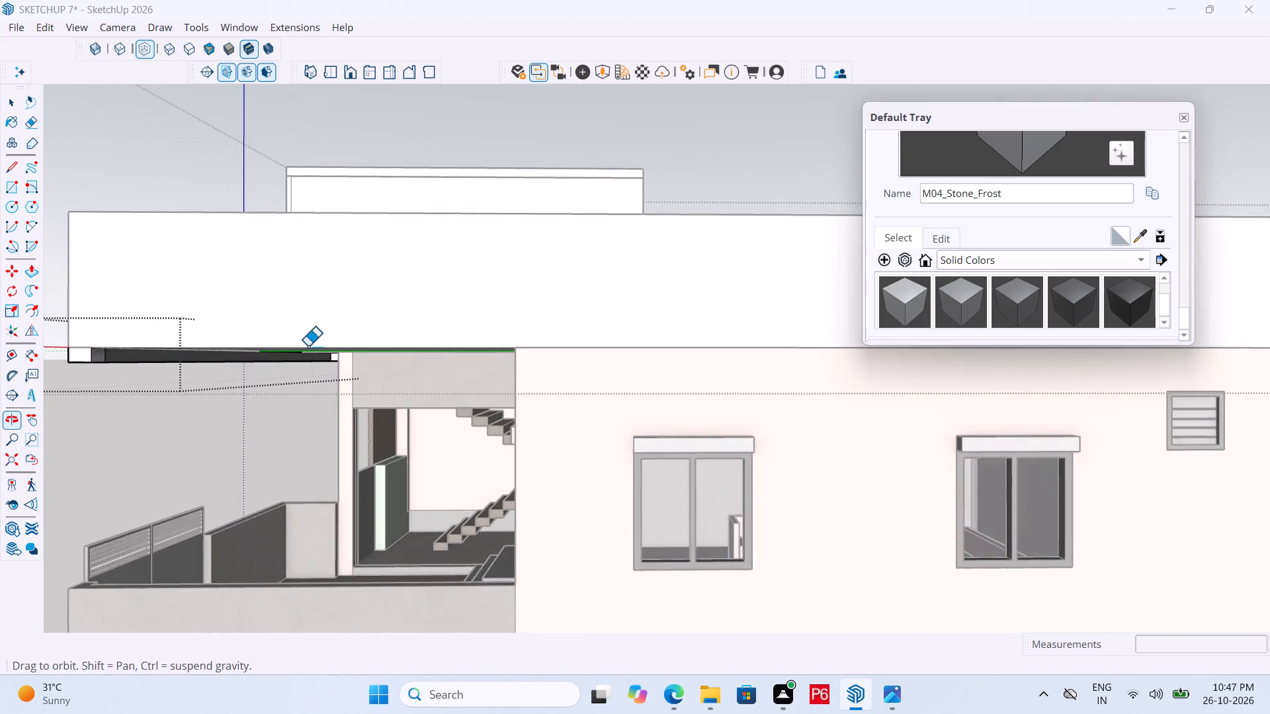
{"action": "scroll", "coordinate": [296, 346], "scroll_direction": "up", "scroll_amount": 1}
{"action": "scroll", "coordinate": [124, 358], "scroll_direction": "up", "scroll_amount": 5}
{"action": "scroll", "coordinate": [53, 370], "scroll_direction": "up", "scroll_amount": 3}
{"action": "scroll", "coordinate": [685, 281], "scroll_direction": "down", "scroll_amount": 6}
{"action": "middle_click_drag", "start_coordinate": [358, 270], "coordinate": [280, 276]}
{"action": "scroll", "coordinate": [305, 270], "scroll_direction": "up", "scroll_amount": 1}
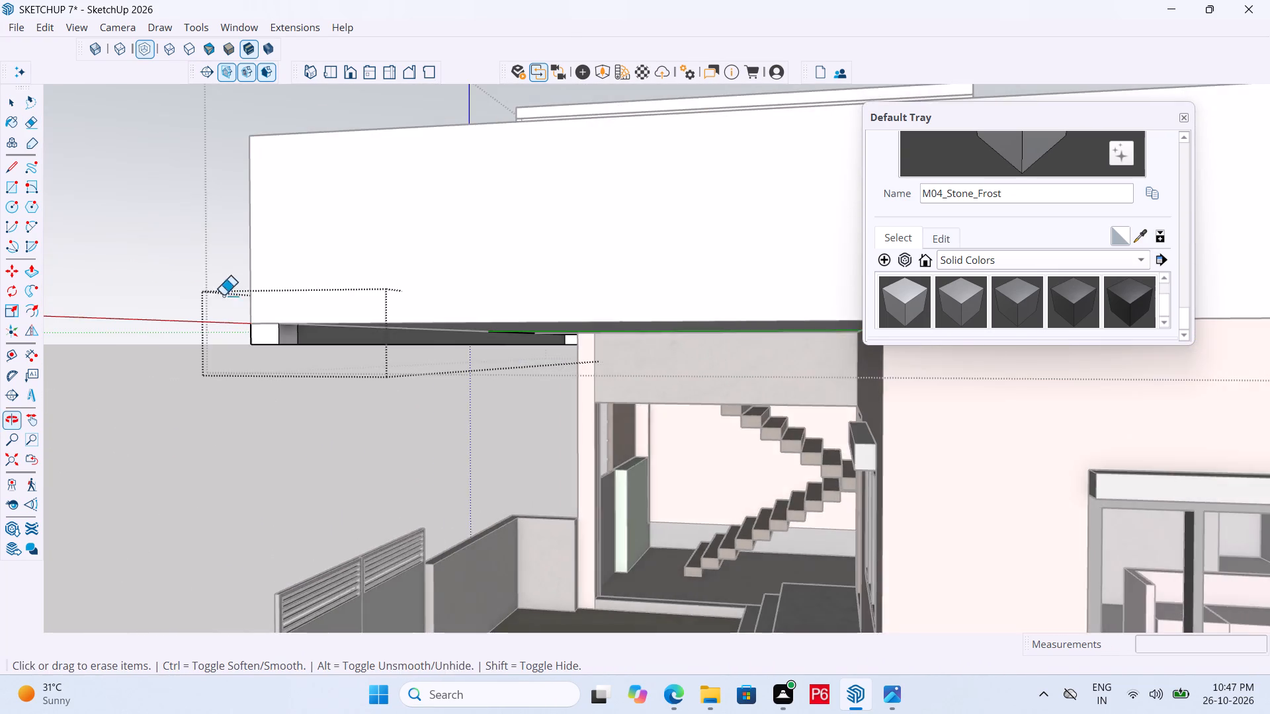
{"action": "scroll", "coordinate": [429, 344], "scroll_direction": "up", "scroll_amount": 6}
{"action": "scroll", "coordinate": [651, 286], "scroll_direction": "down", "scroll_amount": 4}
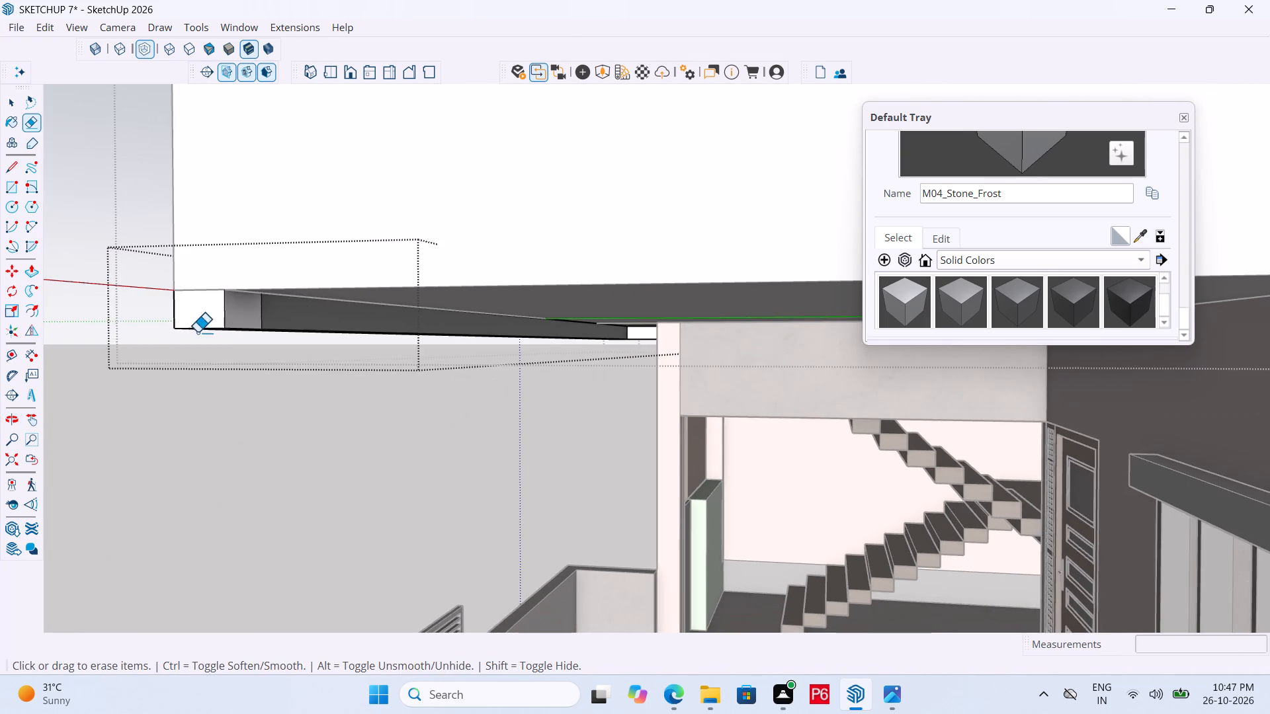
{"action": "scroll", "coordinate": [194, 333], "scroll_direction": "up", "scroll_amount": 6}
{"action": "key", "text": "p"}
{"action": "left_click", "coordinate": [326, 278]}
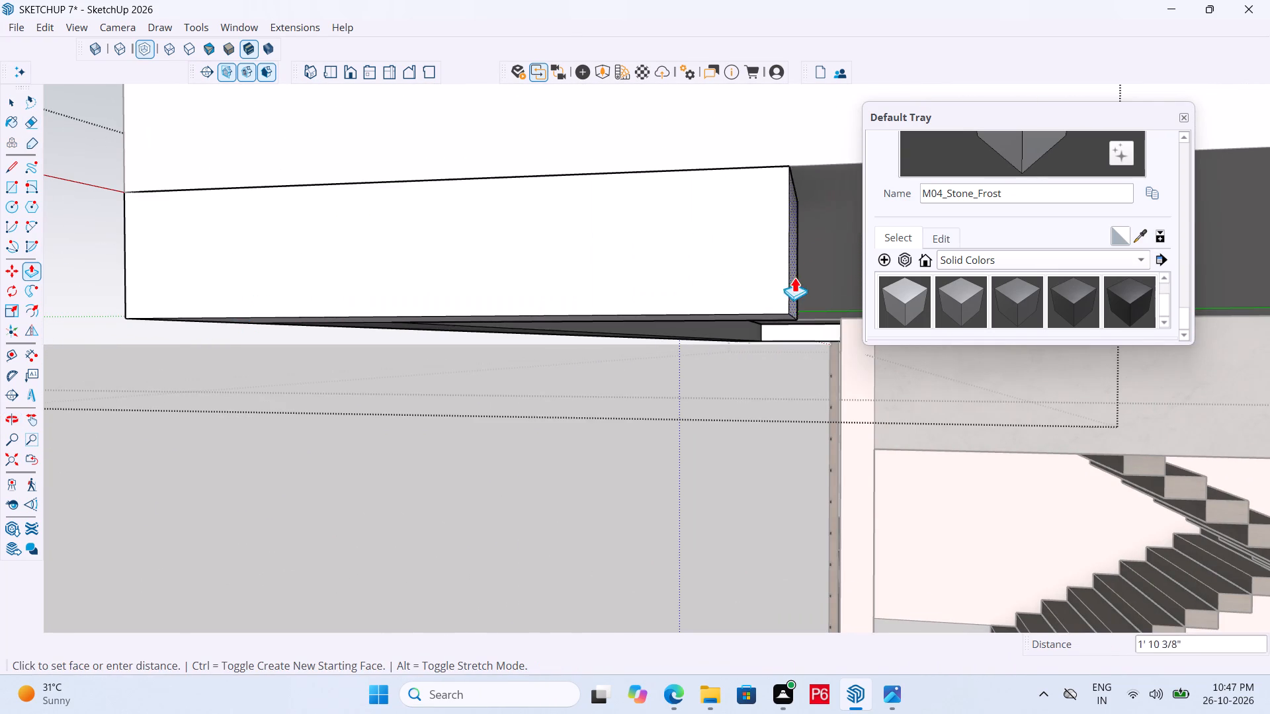
{"action": "scroll", "coordinate": [521, 278], "scroll_direction": "down", "scroll_amount": 20}
{"action": "scroll", "coordinate": [521, 278], "scroll_direction": "down", "scroll_amount": 1}
{"action": "middle_click_drag", "start_coordinate": [309, 328], "coordinate": [647, 329]}
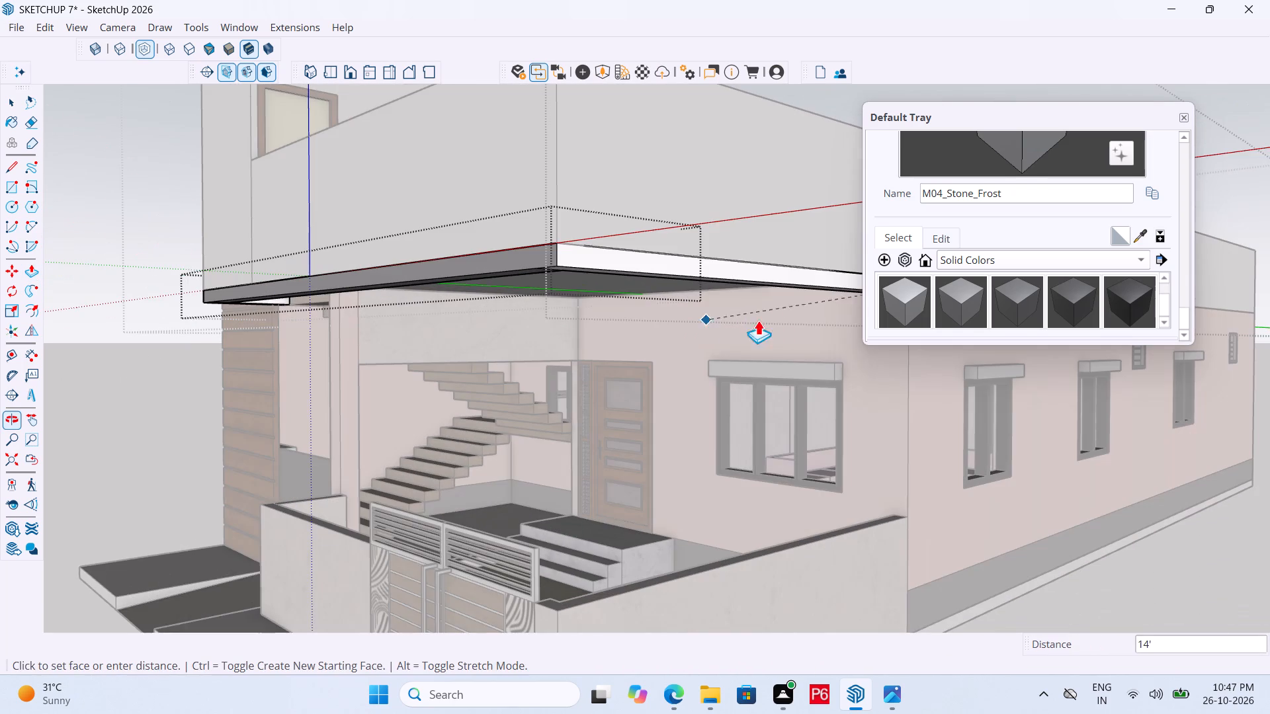
{"action": "left_click", "coordinate": [825, 319]}
{"action": "scroll", "coordinate": [462, 326], "scroll_direction": "down", "scroll_amount": 6}
{"action": "middle_click_drag", "start_coordinate": [531, 283], "coordinate": [505, 221]}
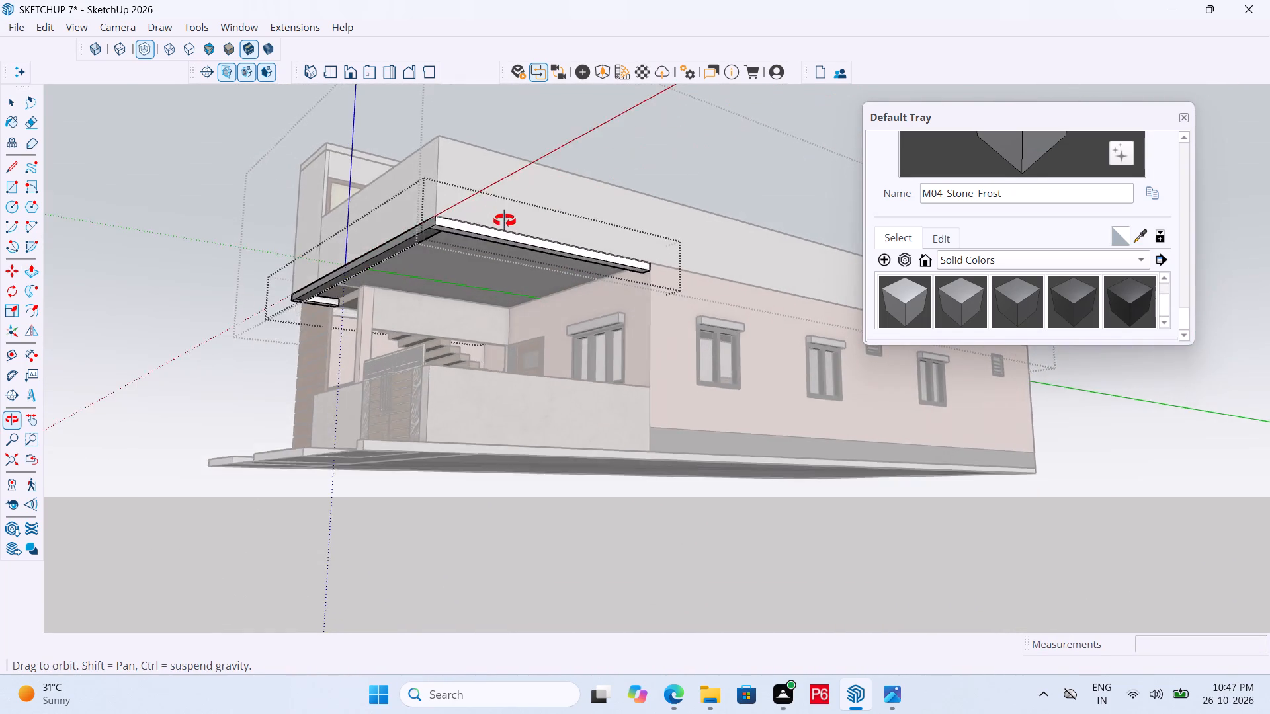
{"action": "middle_click_drag", "start_coordinate": [505, 221], "coordinate": [517, 248]}
Paint the unpainted faces of the beam's side return and stair-tower return with M05_Graphite_Haze.
{"action": "left_click", "coordinate": [950, 296]}
{"action": "scroll", "coordinate": [435, 247], "scroll_direction": "up", "scroll_amount": 9}
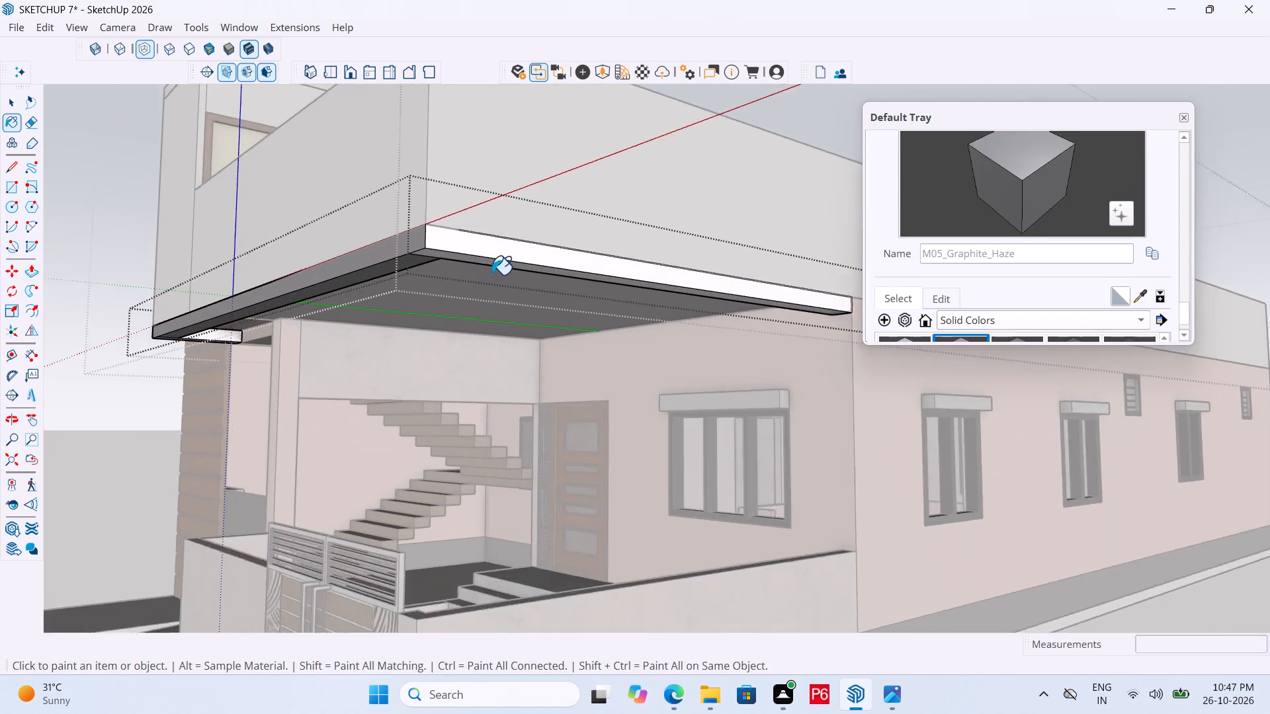
{"action": "scroll", "coordinate": [491, 274], "scroll_direction": "up", "scroll_amount": 1}
{"action": "left_click", "coordinate": [470, 239]}
{"action": "scroll", "coordinate": [398, 264], "scroll_direction": "up", "scroll_amount": 4}
{"action": "middle_click_drag", "start_coordinate": [399, 262], "coordinate": [433, 204]}
{"action": "left_click", "coordinate": [653, 123]}
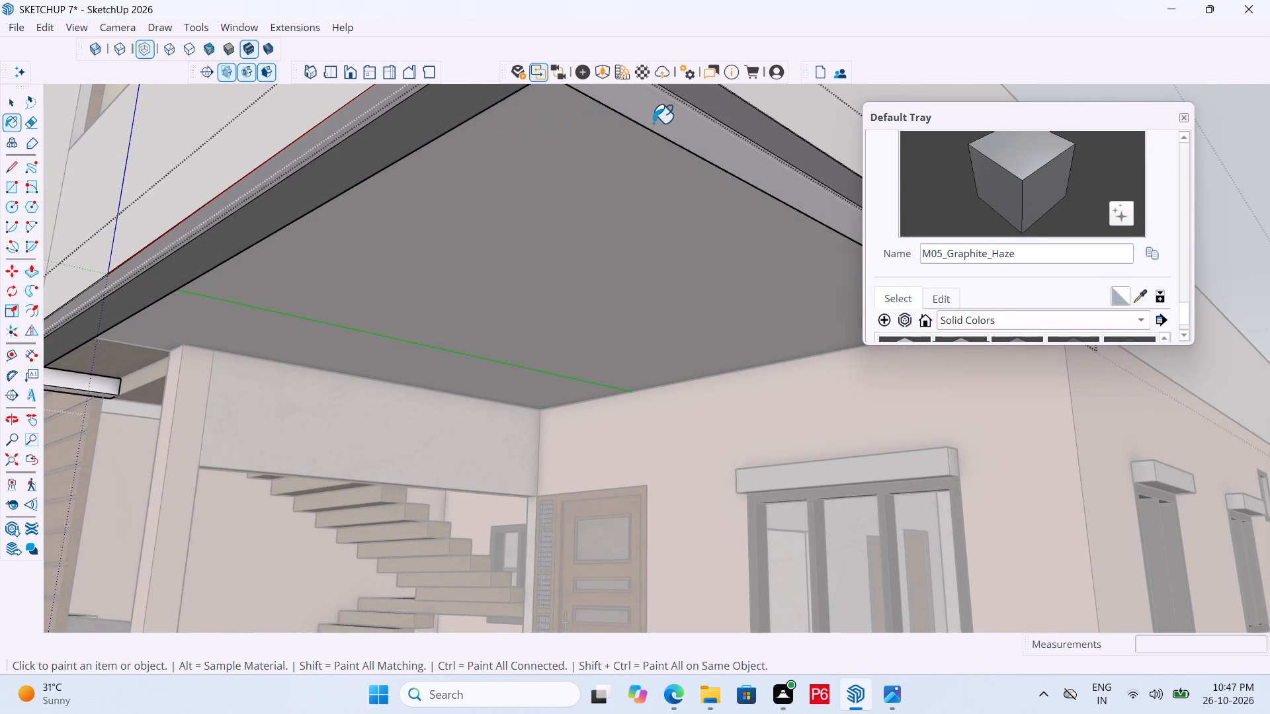
{"action": "scroll", "coordinate": [615, 317], "scroll_direction": "down", "scroll_amount": 5}
{"action": "scroll", "coordinate": [409, 377], "scroll_direction": "down", "scroll_amount": 3}
{"action": "middle_click_drag", "start_coordinate": [517, 343], "coordinate": [741, 254]}
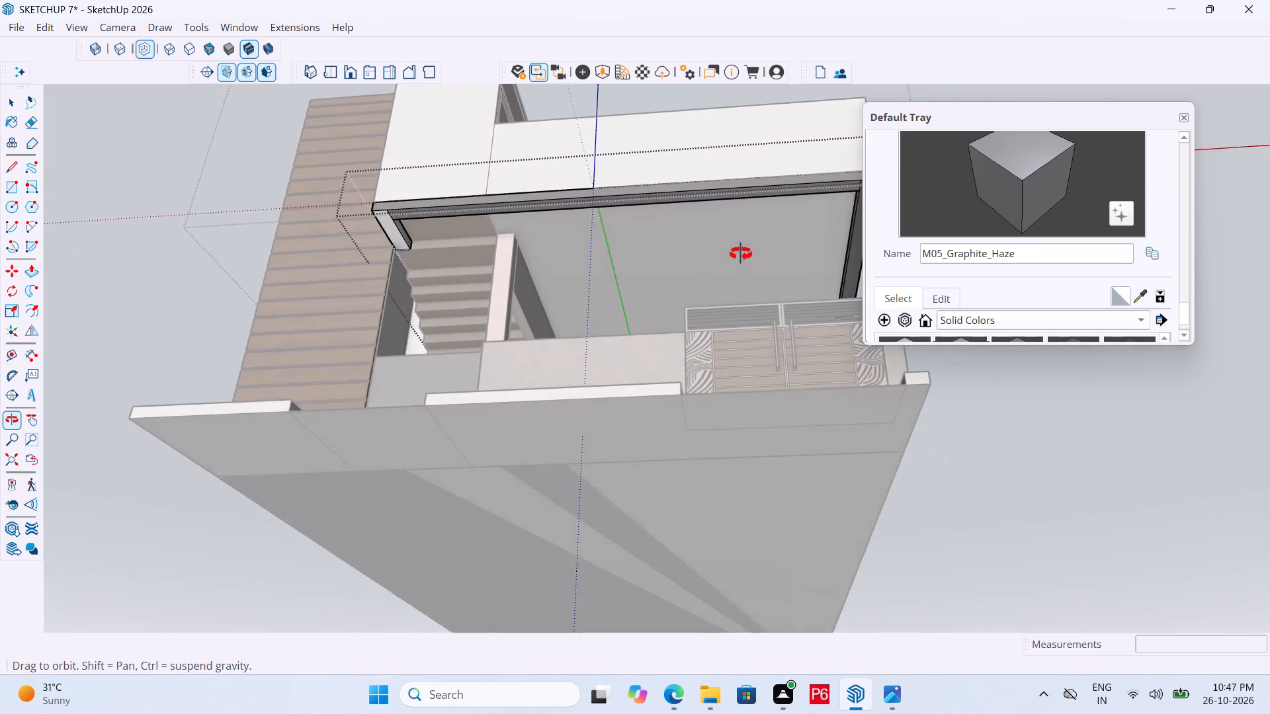
{"action": "middle_click_drag", "start_coordinate": [741, 254], "coordinate": [740, 254]}
{"action": "scroll", "coordinate": [345, 244], "scroll_direction": "up", "scroll_amount": 10}
{"action": "left_click", "coordinate": [429, 226]}
{"action": "middle_click_drag", "start_coordinate": [448, 229], "coordinate": [728, 379]}
{"action": "left_click", "coordinate": [773, 360]}
{"action": "scroll", "coordinate": [290, 325], "scroll_direction": "down", "scroll_amount": 7}
{"action": "scroll", "coordinate": [663, 381], "scroll_direction": "up", "scroll_amount": 11}
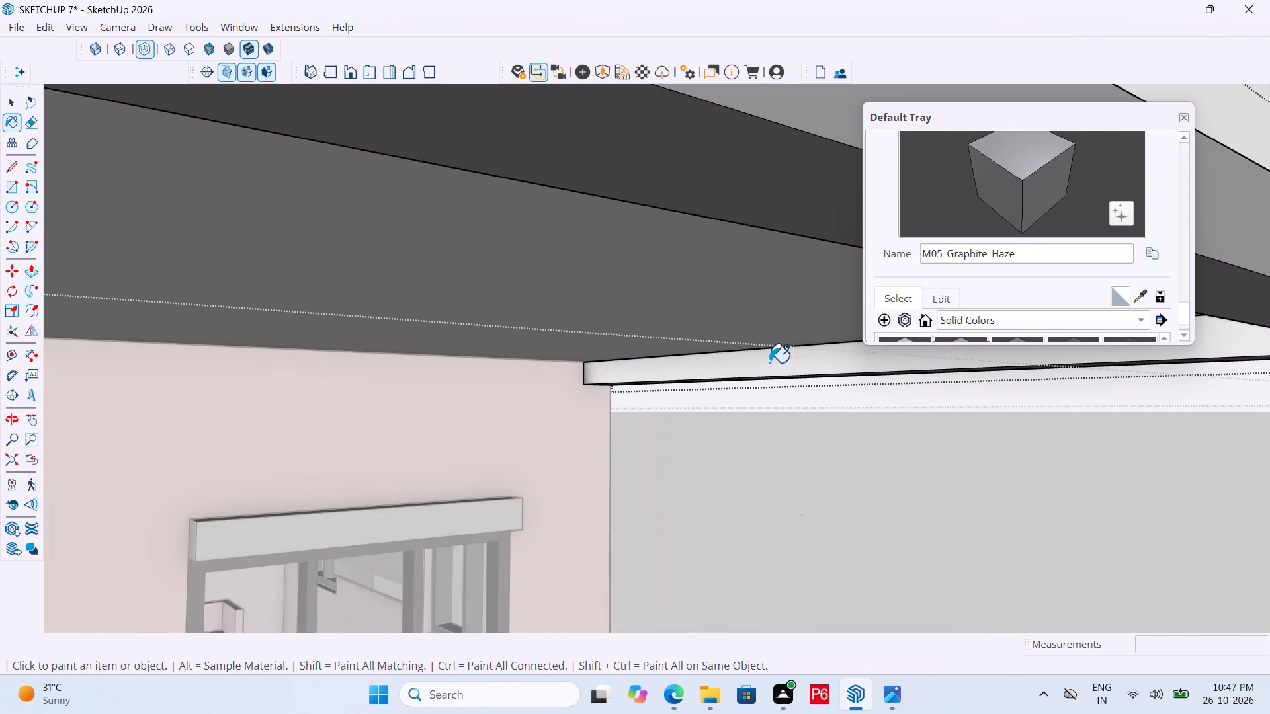
{"action": "left_click", "coordinate": [769, 362]}
{"action": "scroll", "coordinate": [591, 377], "scroll_direction": "down", "scroll_amount": 13}
{"action": "middle_click_drag", "start_coordinate": [712, 383], "coordinate": [583, 383]}
Save the house model.
{"action": "key", "text": "ctrl+s"}
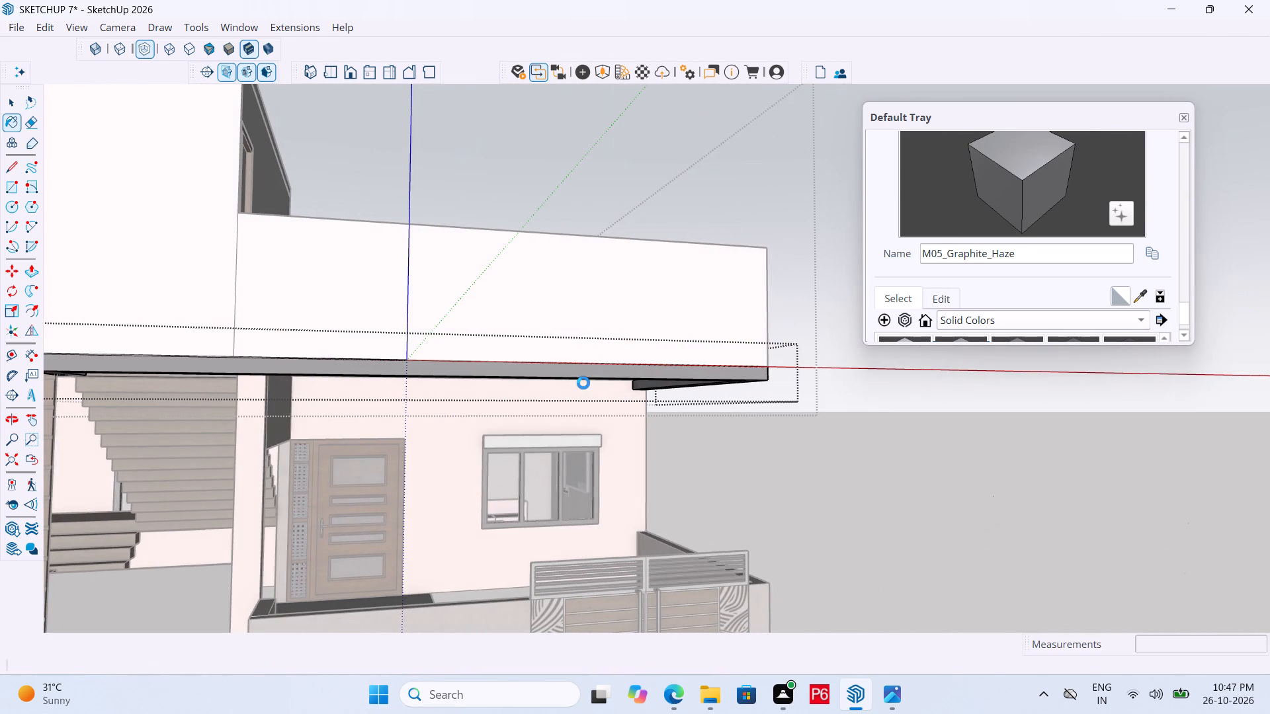
{"action": "key", "text": "ctrl+s"}
{"action": "key", "text": "ctrl+s"}
{"action": "key", "text": "ctrl+s"}
{"action": "key", "text": "ctrl+s"}
{"action": "key", "text": "ctrl+s"}
{"action": "key", "text": "ctrl+s"}
{"action": "key", "text": "ctrl+s"}
{"action": "key", "text": "ctrl+s"}
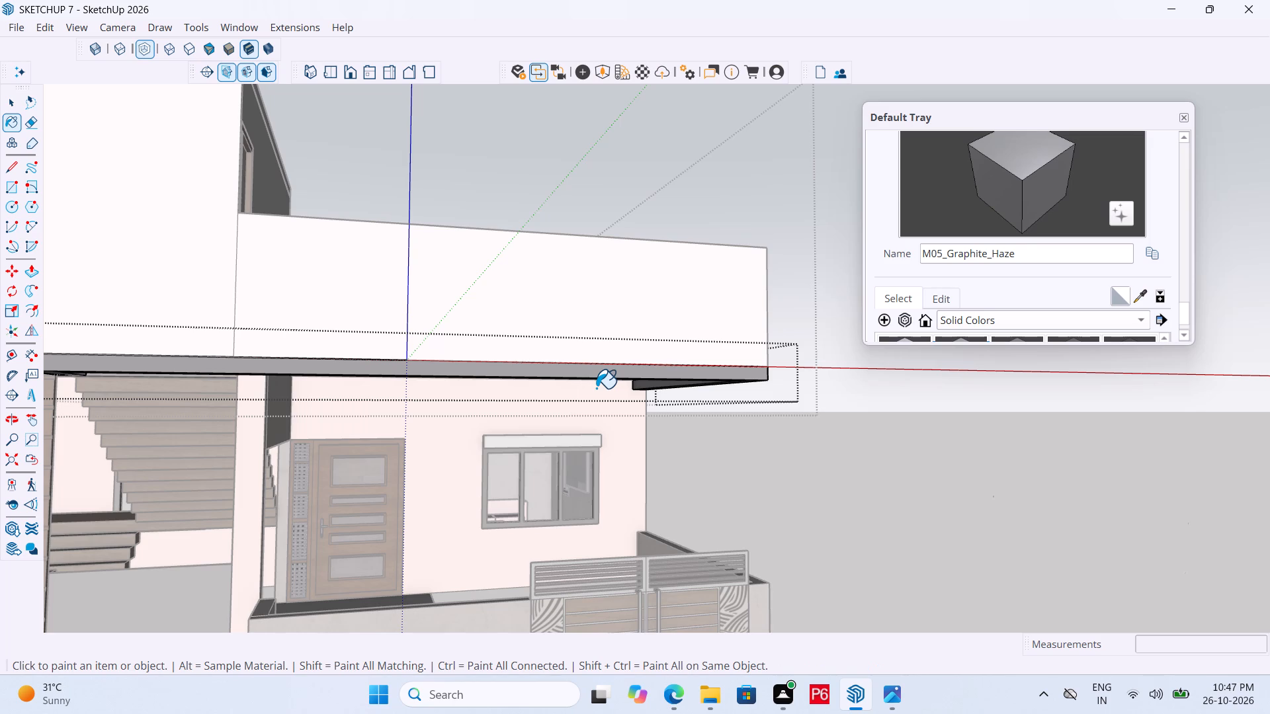
Close the open beam and roof groups and examine the whole house exterior from the front and above.
{"action": "scroll", "coordinate": [689, 385], "scroll_direction": "down", "scroll_amount": 5}
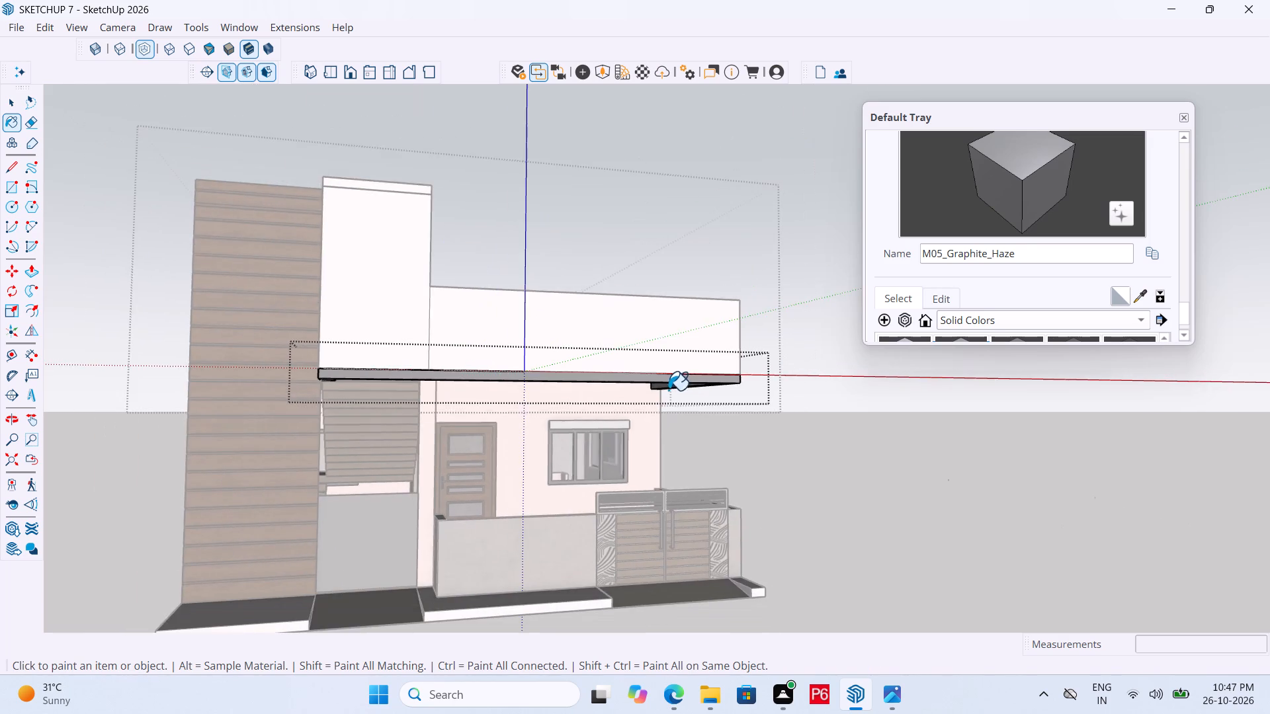
{"action": "middle_click_drag", "start_coordinate": [665, 389], "coordinate": [484, 404]}
{"action": "key", "text": "space"}
{"action": "double_click", "coordinate": [825, 438]}
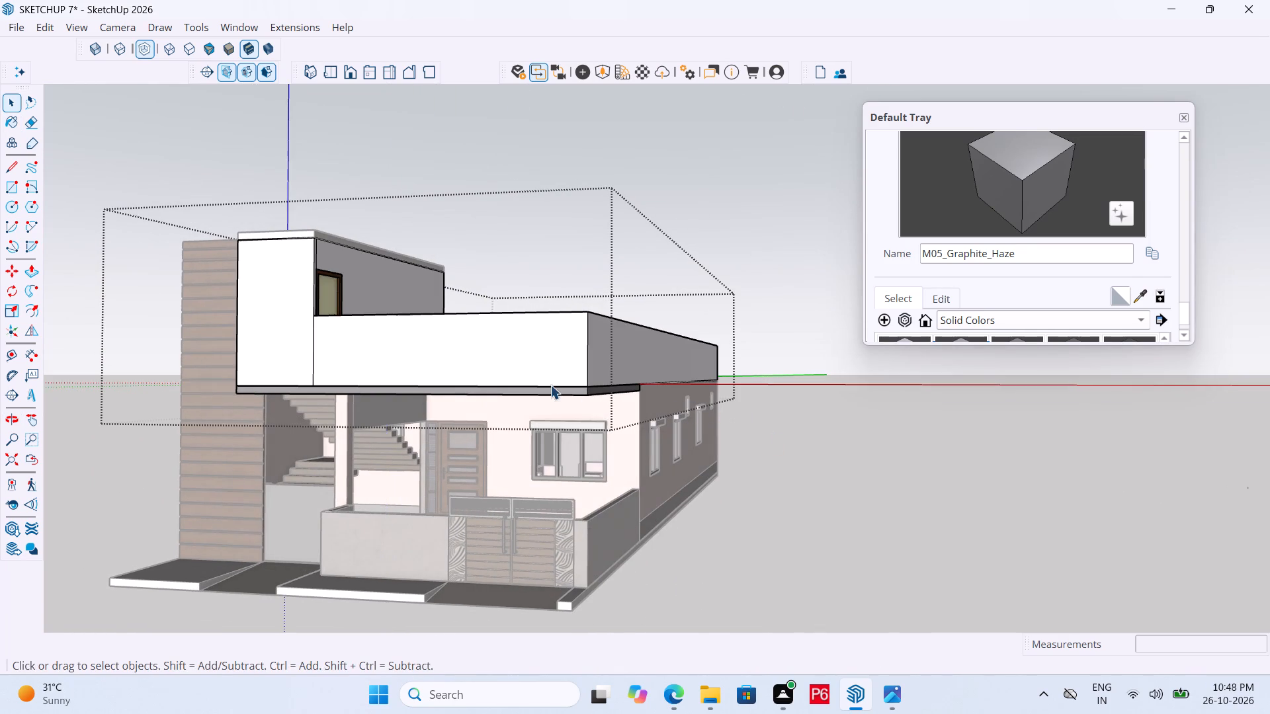
{"action": "middle_click_drag", "start_coordinate": [487, 367], "coordinate": [424, 436]}
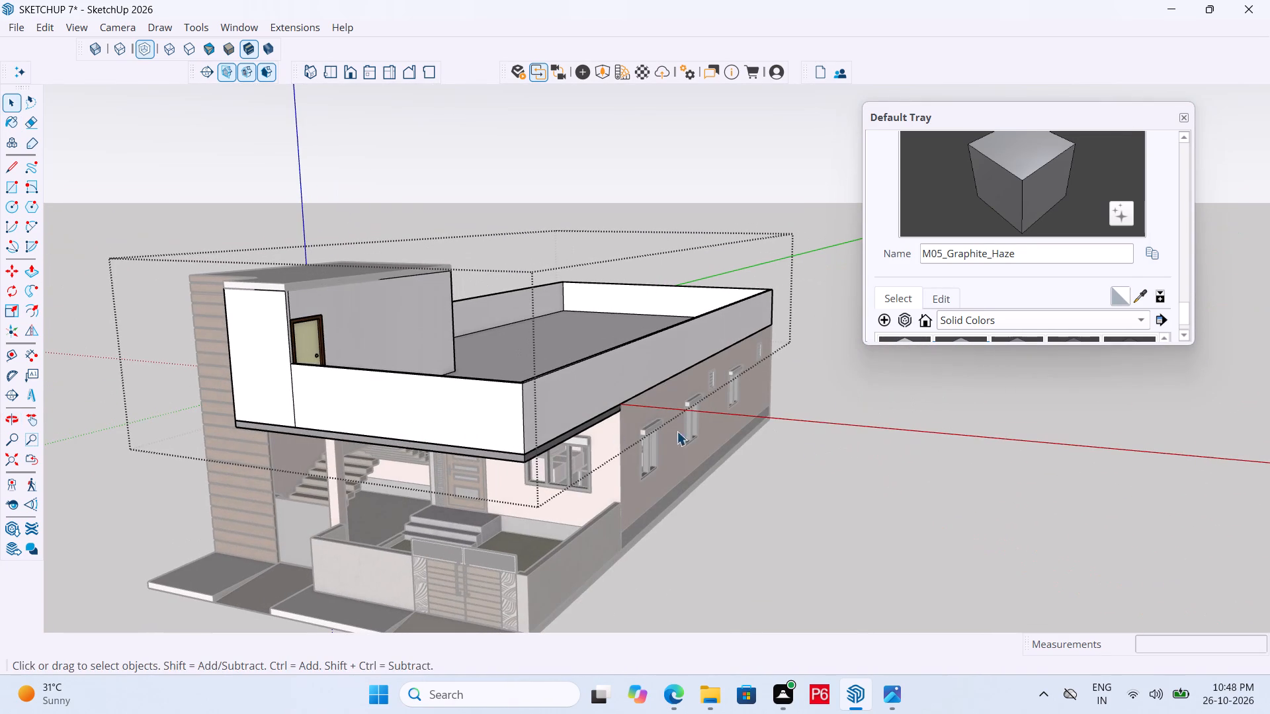
{"action": "left_click", "coordinate": [882, 455]}
{"action": "scroll", "coordinate": [525, 326], "scroll_direction": "down", "scroll_amount": 4}
{"action": "middle_click_drag", "start_coordinate": [531, 399], "coordinate": [539, 372]}
{"action": "scroll", "coordinate": [467, 333], "scroll_direction": "up", "scroll_amount": 6}
{"action": "middle_click_drag", "start_coordinate": [430, 363], "coordinate": [454, 343]}
{"action": "scroll", "coordinate": [454, 343], "scroll_direction": "up", "scroll_amount": 5}
{"action": "middle_click_drag", "start_coordinate": [572, 322], "coordinate": [499, 415]}
{"action": "scroll", "coordinate": [540, 221], "scroll_direction": "down", "scroll_amount": 5}
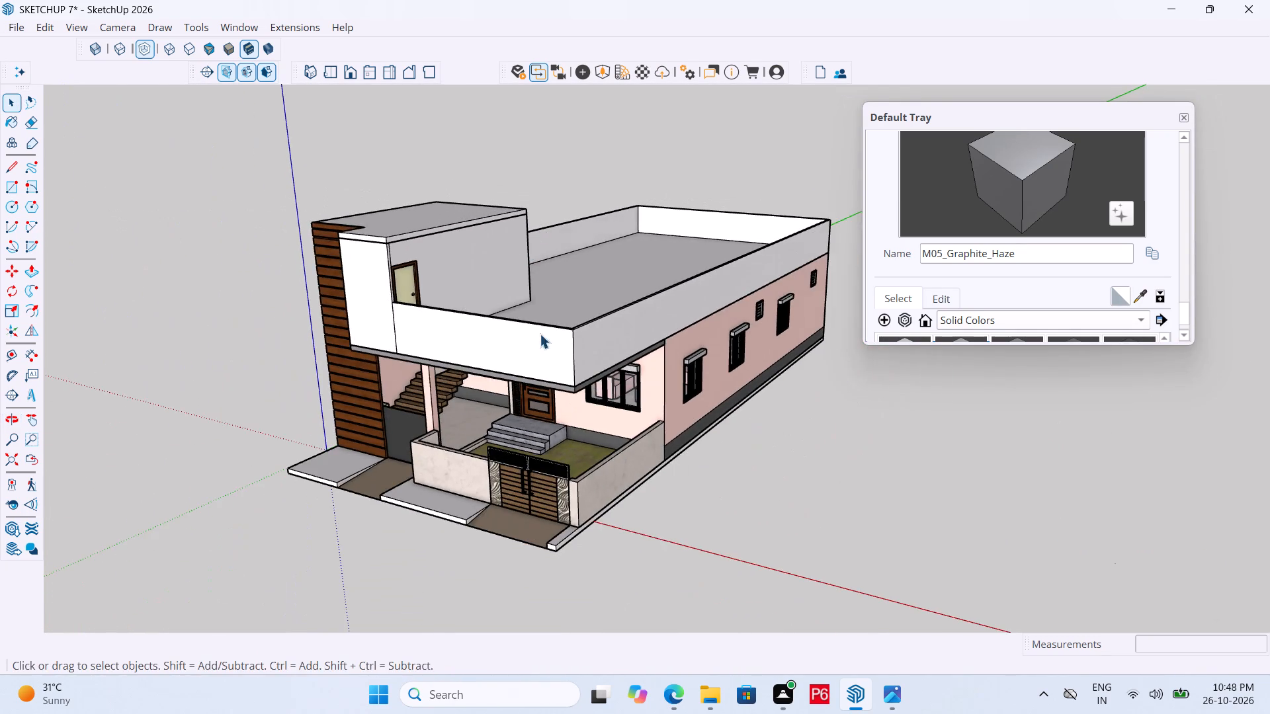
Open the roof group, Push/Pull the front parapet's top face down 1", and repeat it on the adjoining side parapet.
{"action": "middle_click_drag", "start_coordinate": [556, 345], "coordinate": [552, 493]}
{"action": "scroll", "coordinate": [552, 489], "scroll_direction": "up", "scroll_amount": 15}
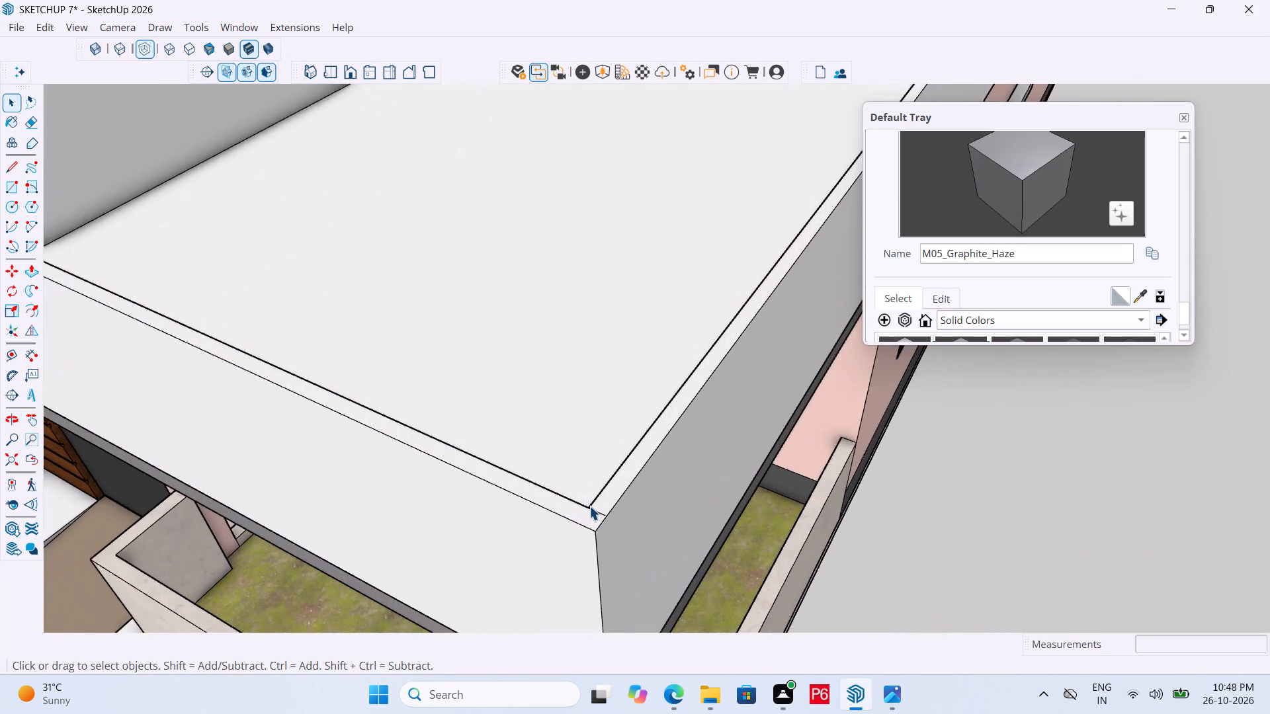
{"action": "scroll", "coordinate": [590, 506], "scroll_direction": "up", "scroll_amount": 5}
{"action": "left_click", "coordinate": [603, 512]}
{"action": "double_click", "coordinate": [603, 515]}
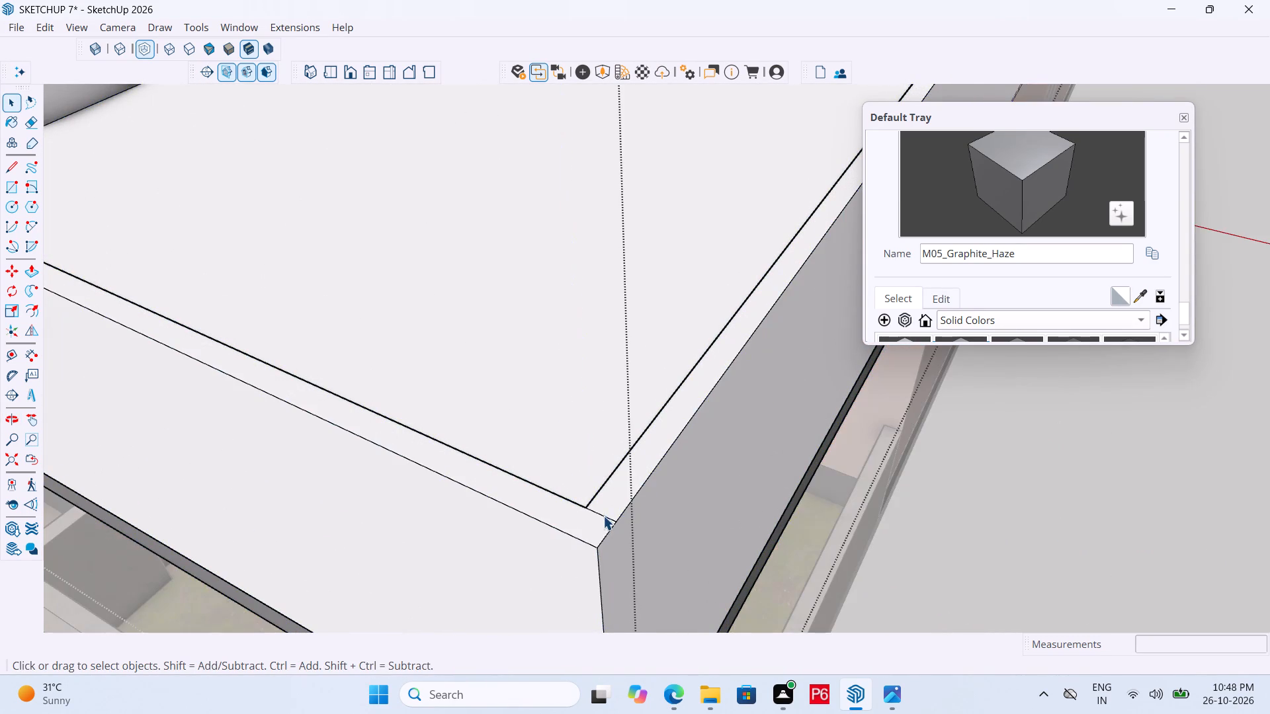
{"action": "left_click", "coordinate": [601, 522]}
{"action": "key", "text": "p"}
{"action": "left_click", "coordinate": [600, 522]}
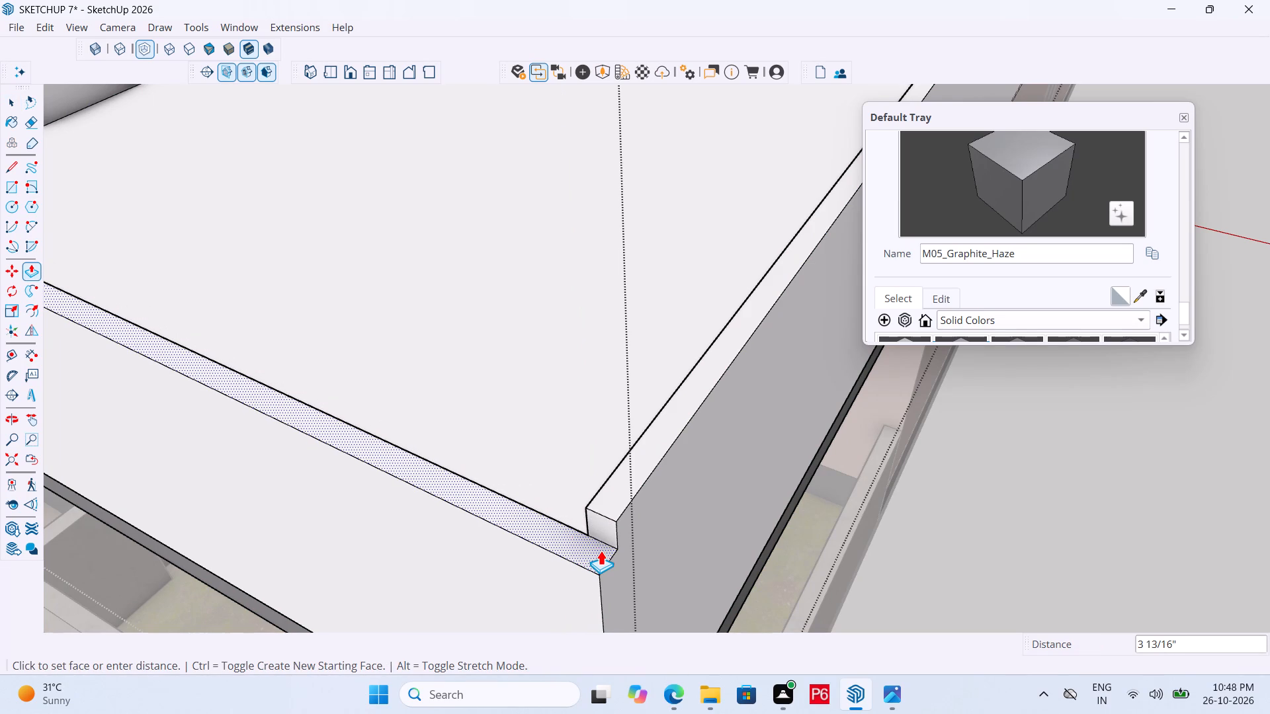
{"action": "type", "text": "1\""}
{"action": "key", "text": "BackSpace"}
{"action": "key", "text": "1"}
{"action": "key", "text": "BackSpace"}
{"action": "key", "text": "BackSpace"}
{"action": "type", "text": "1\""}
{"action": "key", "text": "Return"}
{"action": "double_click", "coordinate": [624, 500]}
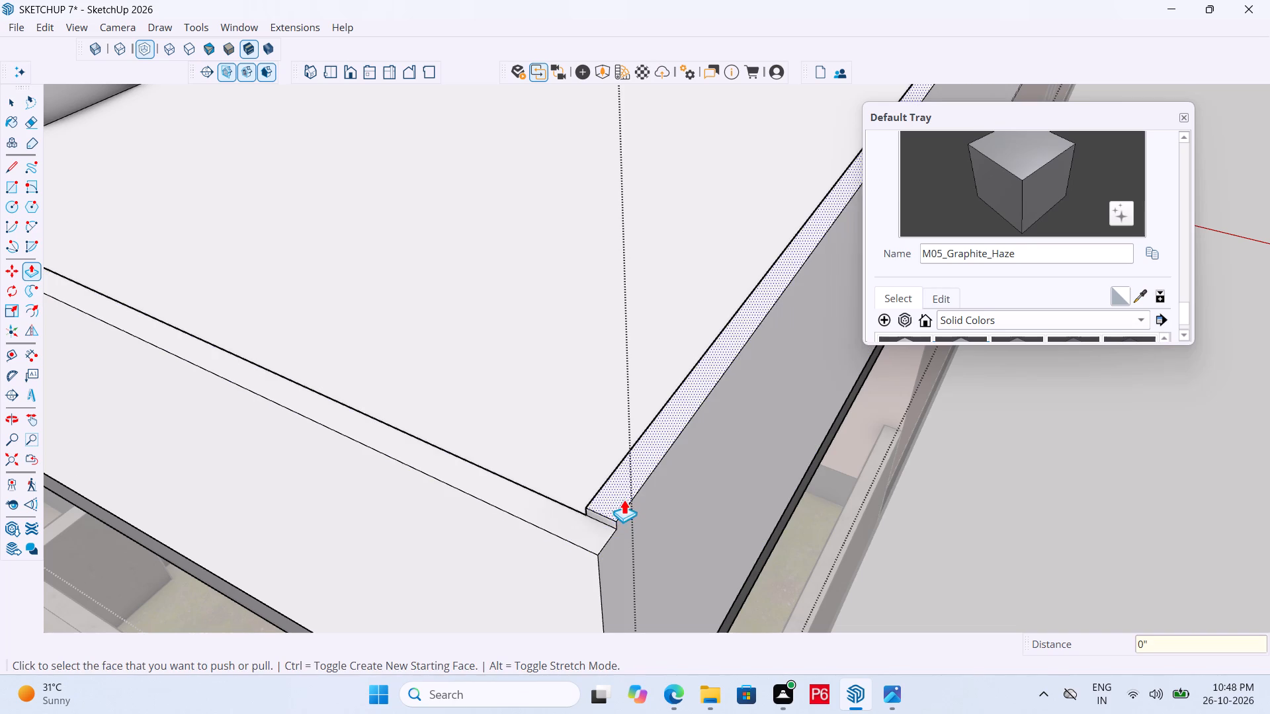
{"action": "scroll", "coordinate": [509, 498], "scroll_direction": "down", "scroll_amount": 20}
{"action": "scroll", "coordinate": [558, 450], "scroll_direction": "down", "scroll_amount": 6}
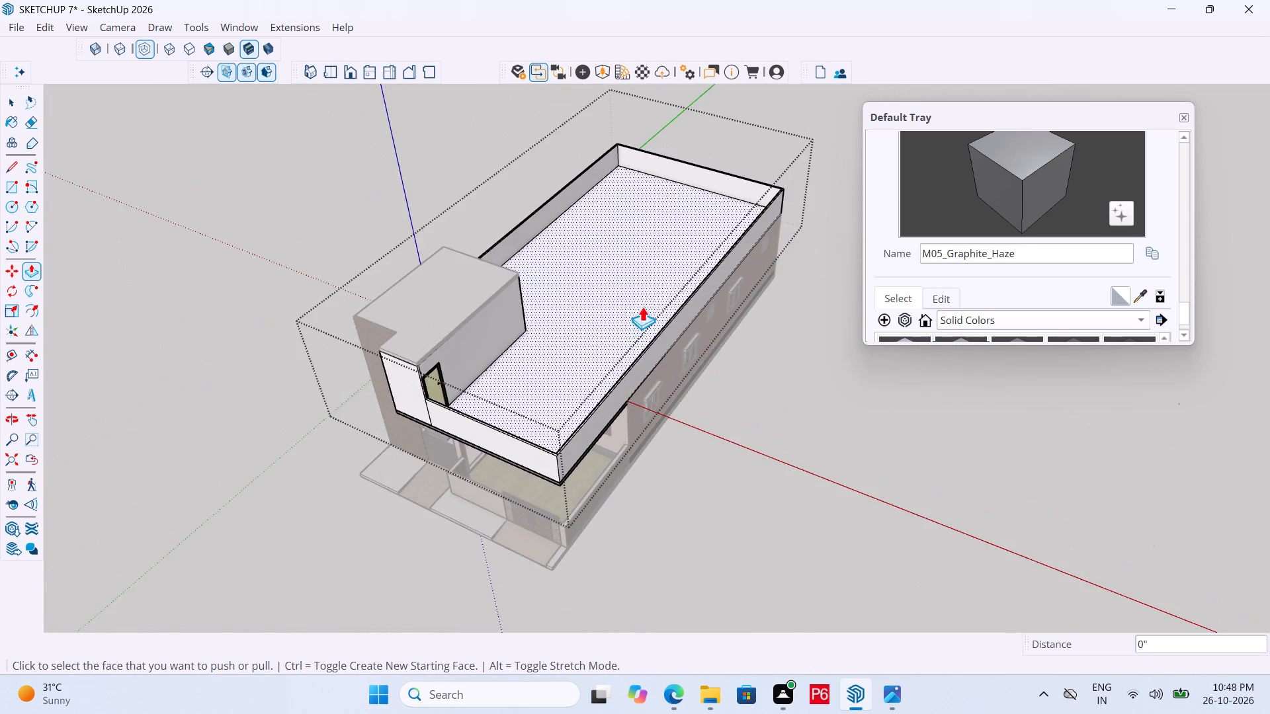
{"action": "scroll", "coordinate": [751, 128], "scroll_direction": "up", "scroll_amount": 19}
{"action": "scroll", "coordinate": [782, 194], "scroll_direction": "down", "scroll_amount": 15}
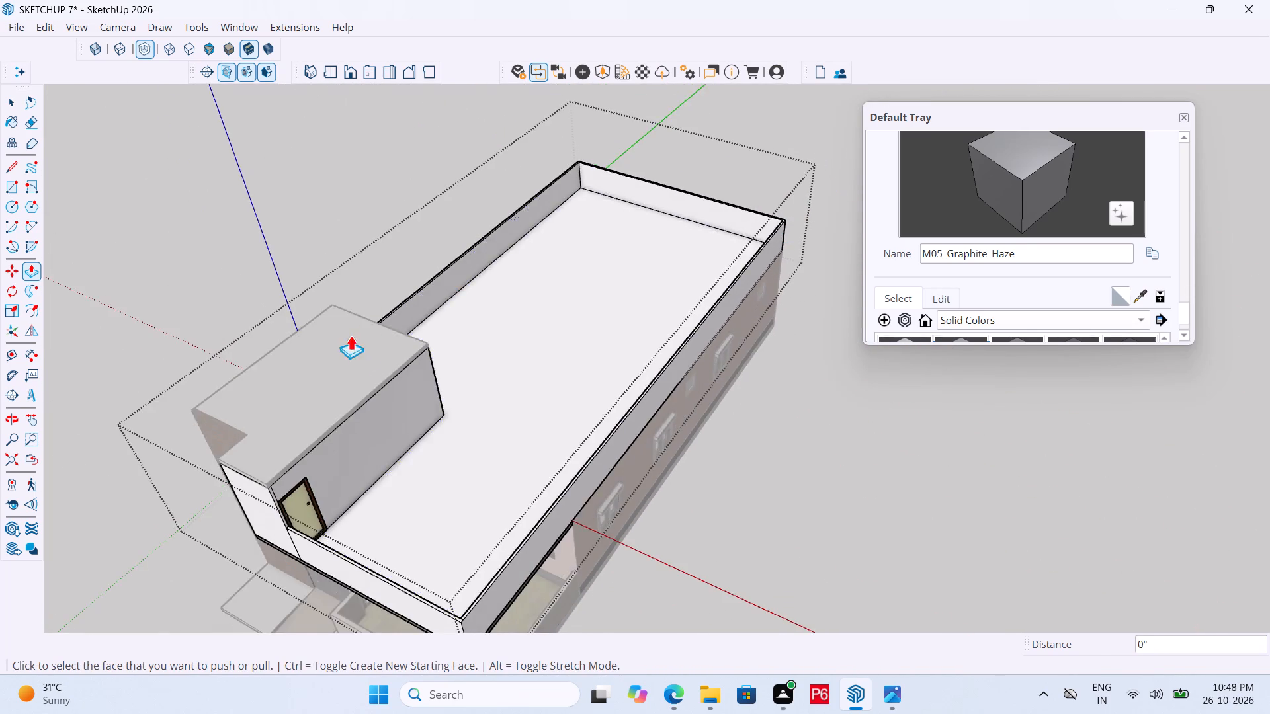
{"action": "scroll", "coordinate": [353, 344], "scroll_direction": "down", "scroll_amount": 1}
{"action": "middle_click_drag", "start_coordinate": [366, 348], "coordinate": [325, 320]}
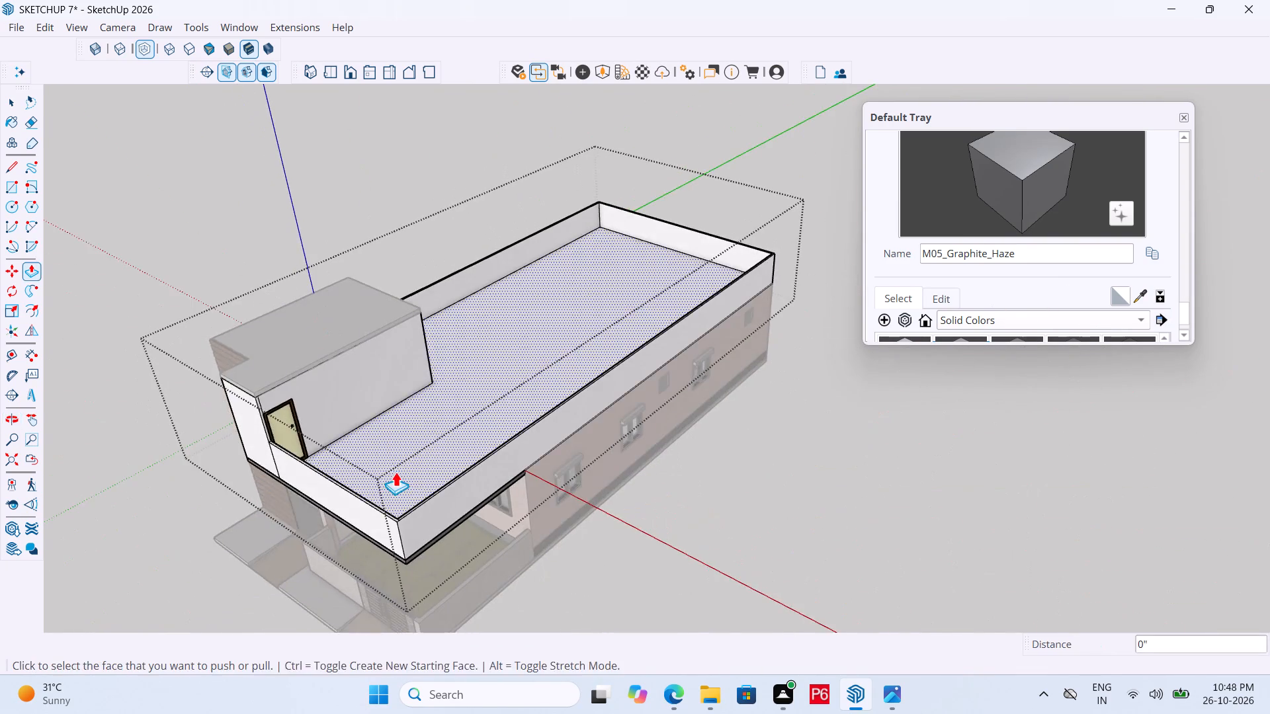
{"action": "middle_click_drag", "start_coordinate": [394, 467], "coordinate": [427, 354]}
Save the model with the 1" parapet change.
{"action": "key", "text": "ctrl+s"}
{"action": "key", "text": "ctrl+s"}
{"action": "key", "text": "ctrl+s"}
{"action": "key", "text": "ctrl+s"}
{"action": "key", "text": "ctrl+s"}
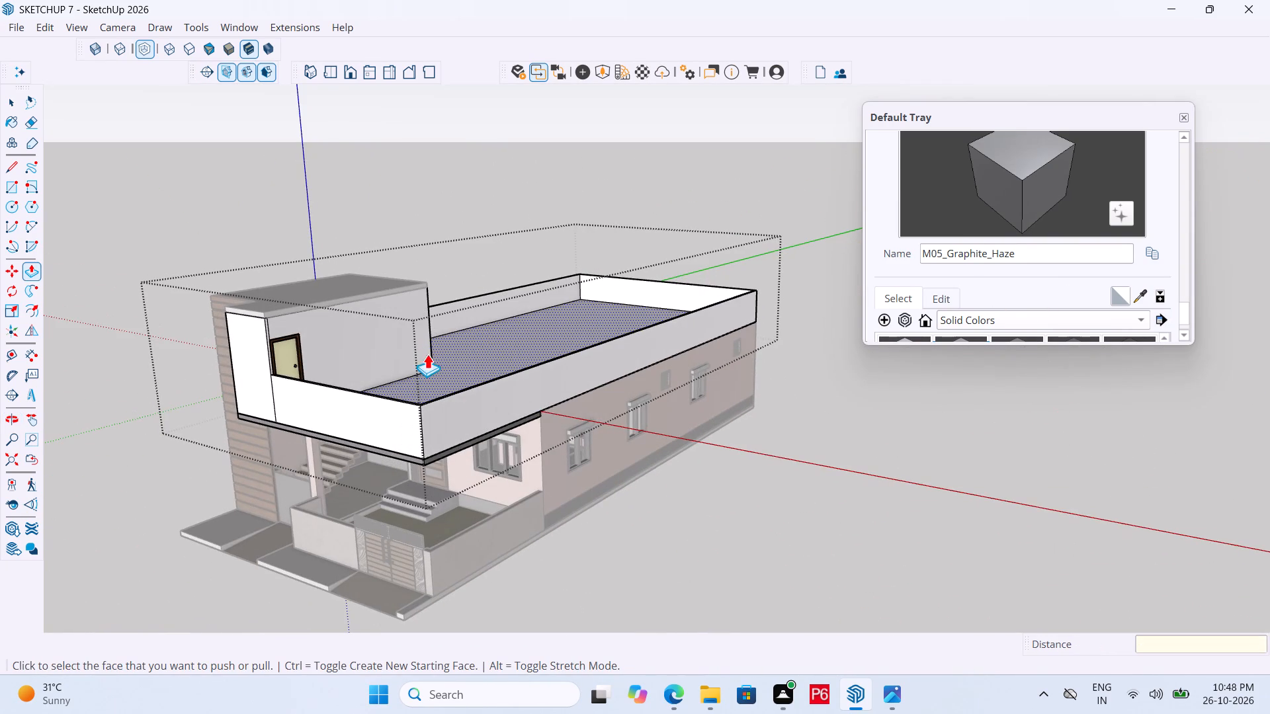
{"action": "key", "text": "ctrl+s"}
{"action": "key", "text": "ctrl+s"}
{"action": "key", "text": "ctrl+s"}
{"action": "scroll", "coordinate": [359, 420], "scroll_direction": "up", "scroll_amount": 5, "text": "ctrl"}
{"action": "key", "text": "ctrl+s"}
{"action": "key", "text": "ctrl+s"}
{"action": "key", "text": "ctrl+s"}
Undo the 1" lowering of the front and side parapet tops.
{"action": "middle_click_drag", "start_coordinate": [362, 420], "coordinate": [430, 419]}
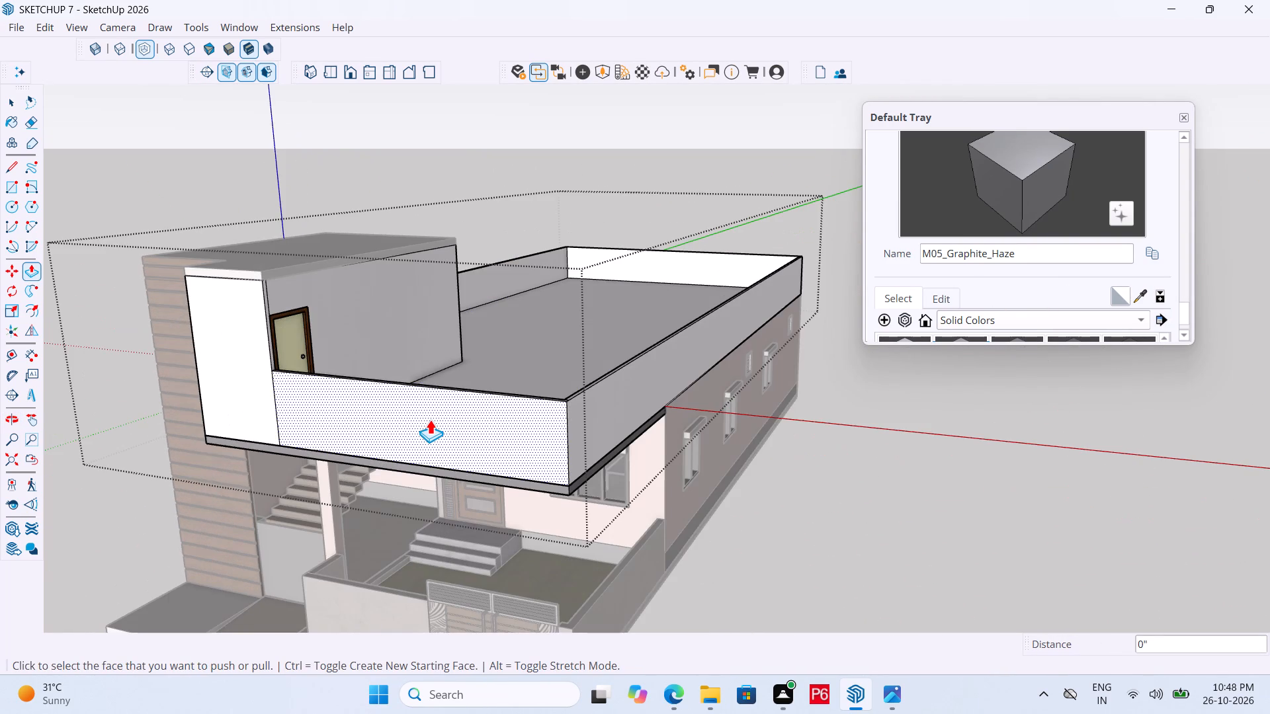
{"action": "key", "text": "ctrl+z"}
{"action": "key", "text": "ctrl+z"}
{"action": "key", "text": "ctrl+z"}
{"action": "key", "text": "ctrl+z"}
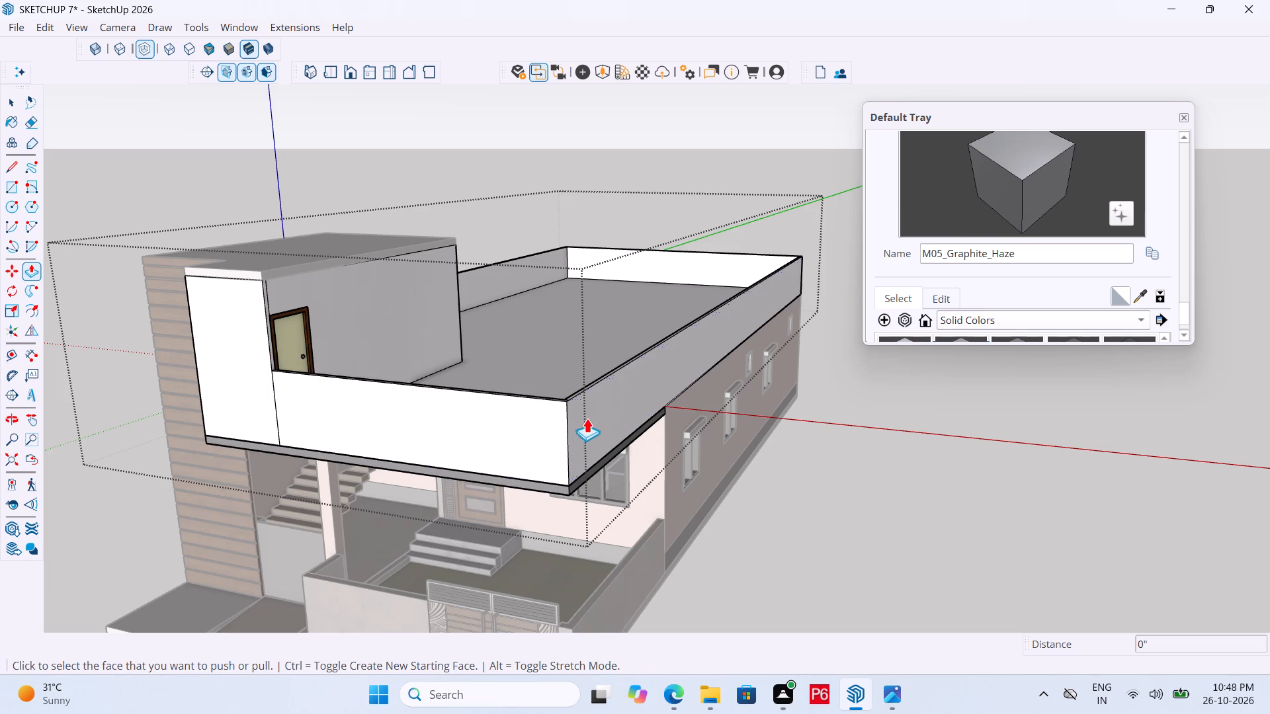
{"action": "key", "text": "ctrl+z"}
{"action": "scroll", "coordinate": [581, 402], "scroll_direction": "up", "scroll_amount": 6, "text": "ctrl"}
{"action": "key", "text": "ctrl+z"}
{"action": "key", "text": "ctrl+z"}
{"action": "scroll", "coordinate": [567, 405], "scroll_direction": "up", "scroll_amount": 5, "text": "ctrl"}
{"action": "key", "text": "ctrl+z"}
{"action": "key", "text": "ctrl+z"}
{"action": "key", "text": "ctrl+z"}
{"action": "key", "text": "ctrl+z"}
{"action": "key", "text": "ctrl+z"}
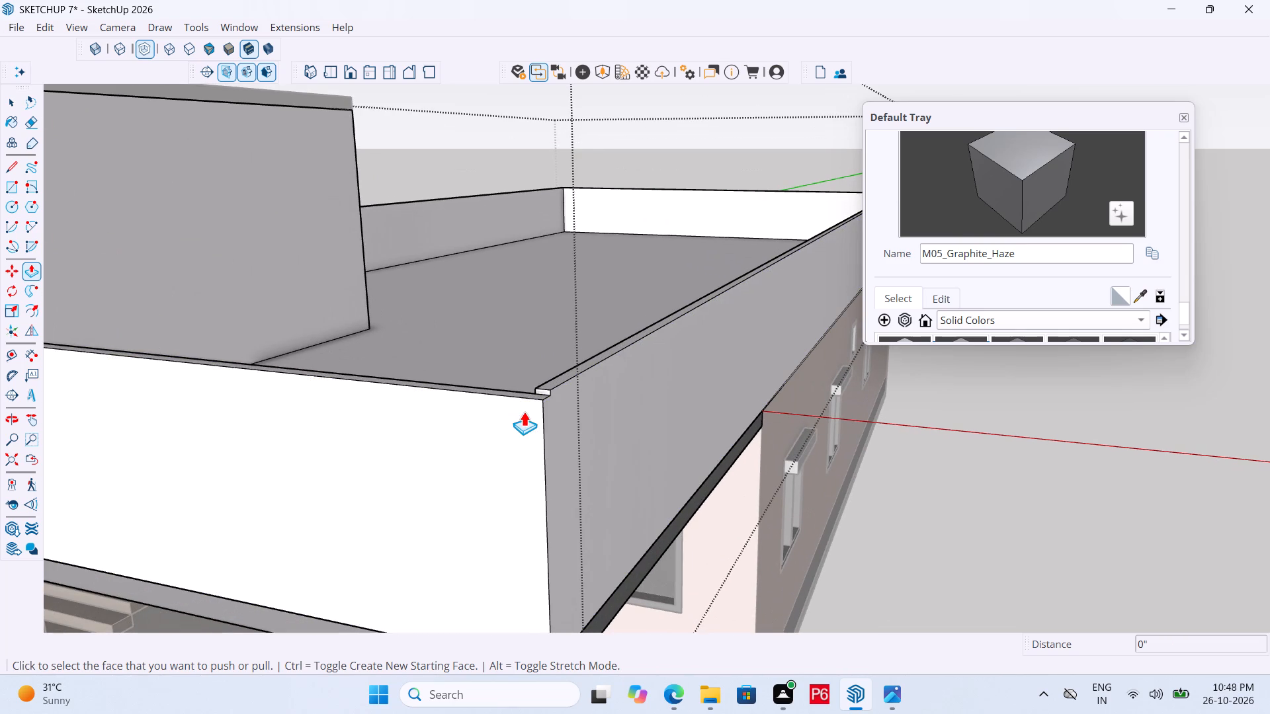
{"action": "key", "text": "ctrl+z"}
Push/Pull the front parapet's top face down 1' and repeat the same offset on the adjoining side parapet's top.
{"action": "middle_click_drag", "start_coordinate": [550, 368], "coordinate": [546, 402]}
{"action": "scroll", "coordinate": [546, 402], "scroll_direction": "up", "scroll_amount": 1}
{"action": "scroll", "coordinate": [592, 291], "scroll_direction": "down", "scroll_amount": 5}
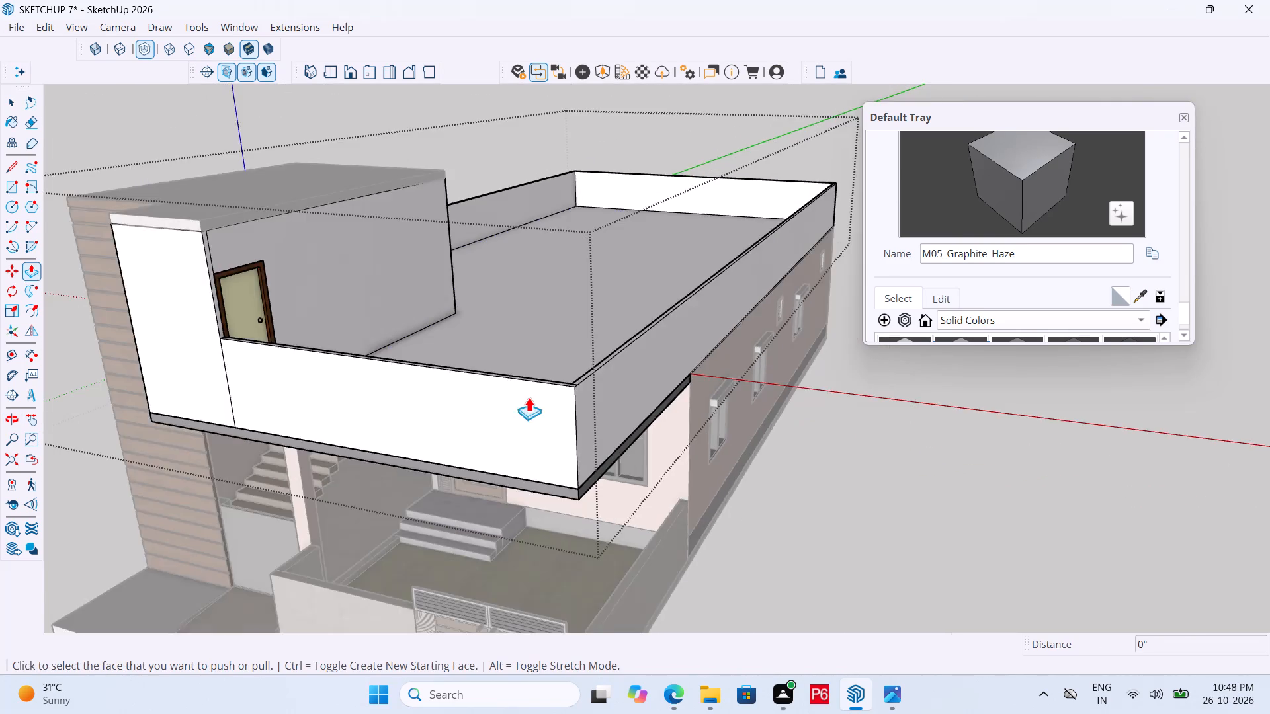
{"action": "middle_click_drag", "start_coordinate": [535, 392], "coordinate": [534, 444]}
{"action": "scroll", "coordinate": [576, 486], "scroll_direction": "up", "scroll_amount": 6}
{"action": "left_click", "coordinate": [570, 459]}
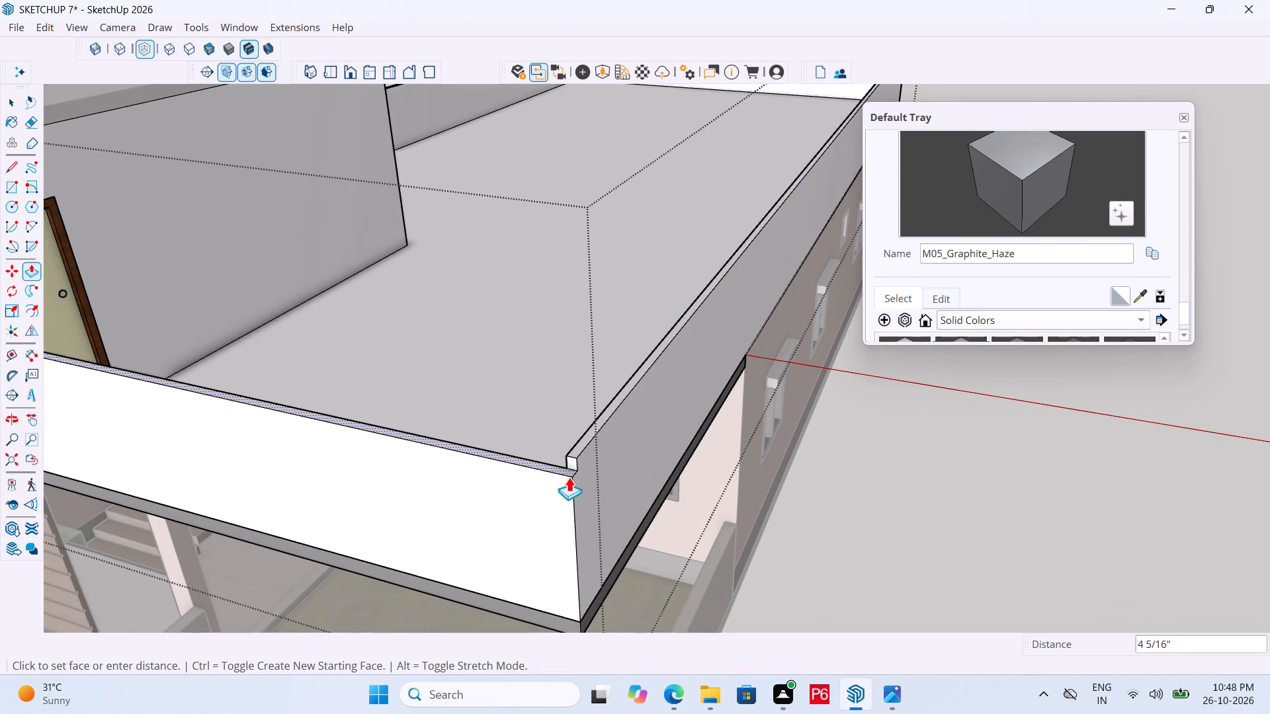
{"action": "type", "text": "1'"}
{"action": "key", "text": "Return"}
{"action": "scroll", "coordinate": [599, 439], "scroll_direction": "up", "scroll_amount": 4}
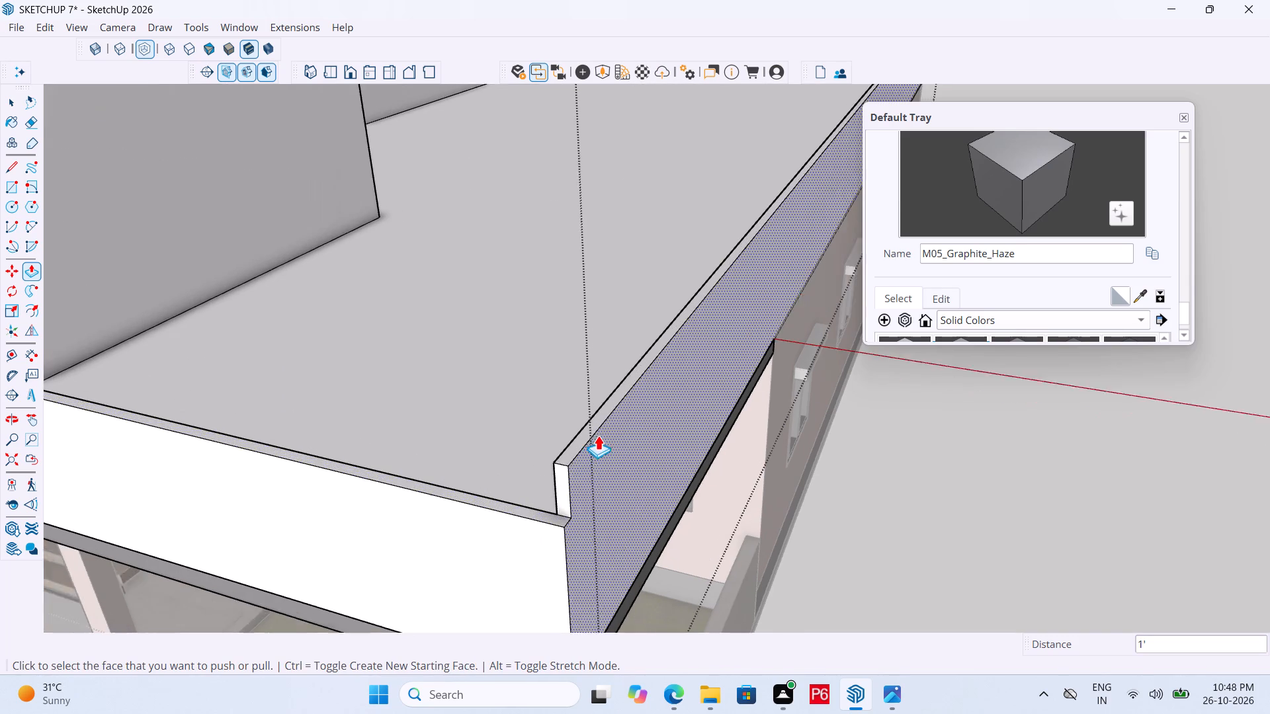
{"action": "double_click", "coordinate": [565, 454]}
{"action": "scroll", "coordinate": [565, 484], "scroll_direction": "down", "scroll_amount": 6}
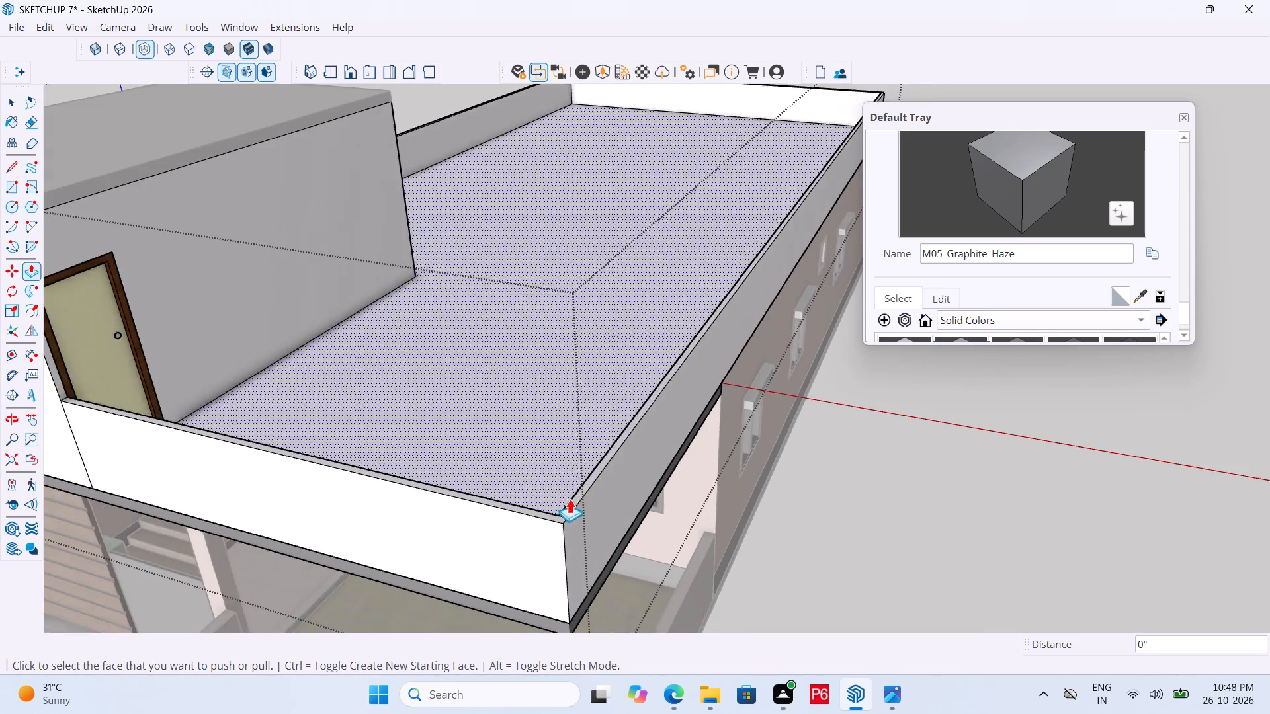
{"action": "scroll", "coordinate": [575, 496], "scroll_direction": "down", "scroll_amount": 5}
{"action": "middle_click_drag", "start_coordinate": [564, 496], "coordinate": [539, 487]}
Save the house model with the lowered parapet.
{"action": "key", "text": "ctrl+s"}
{"action": "key", "text": "ctrl+s"}
{"action": "key", "text": "ctrl+s"}
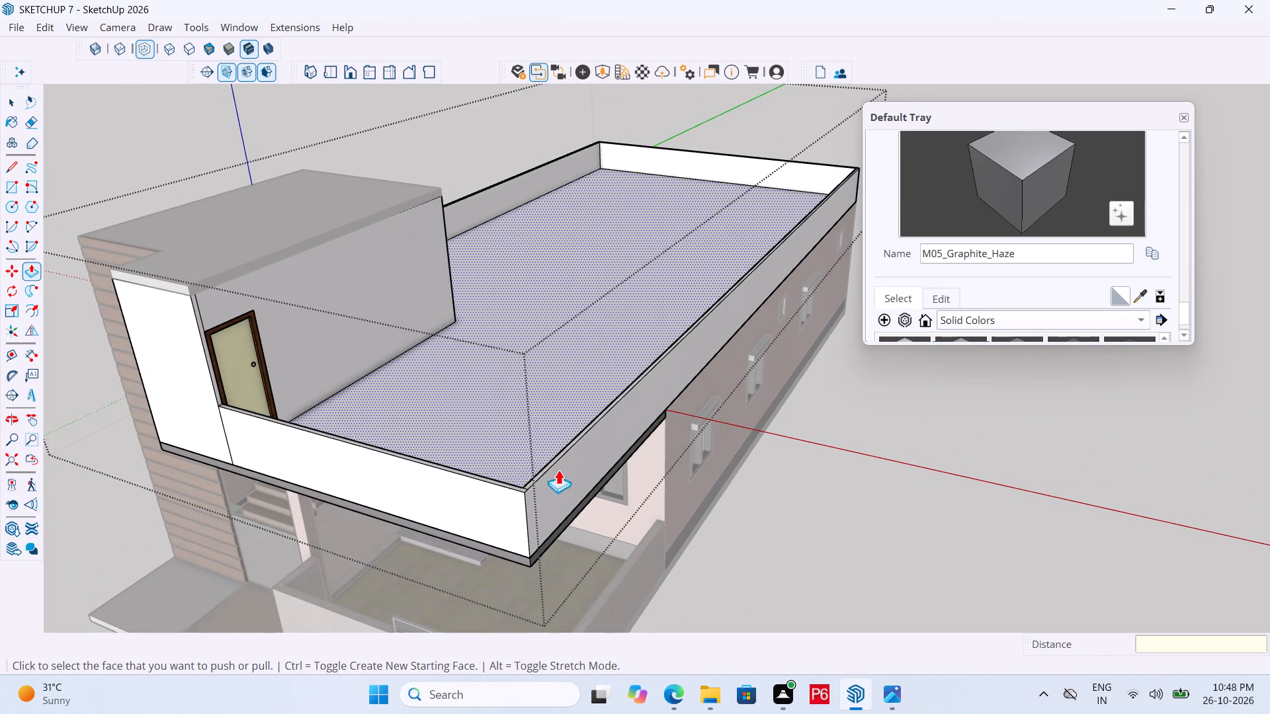
Save the house model again and close the upper-storey group that was open for editing.
{"action": "key", "text": "ctrl+s"}
{"action": "key", "text": "ctrl+s"}
{"action": "key", "text": "ctrl+s"}
{"action": "key", "text": "ctrl+s"}
{"action": "key", "text": "ctrl+s"}
{"action": "key", "text": "ctrl+s"}
{"action": "scroll", "coordinate": [688, 341], "scroll_direction": "down", "scroll_amount": 11}
{"action": "middle_click_drag", "start_coordinate": [548, 421], "coordinate": [579, 391]}
{"action": "key", "text": "space"}
{"action": "left_click", "coordinate": [765, 440]}
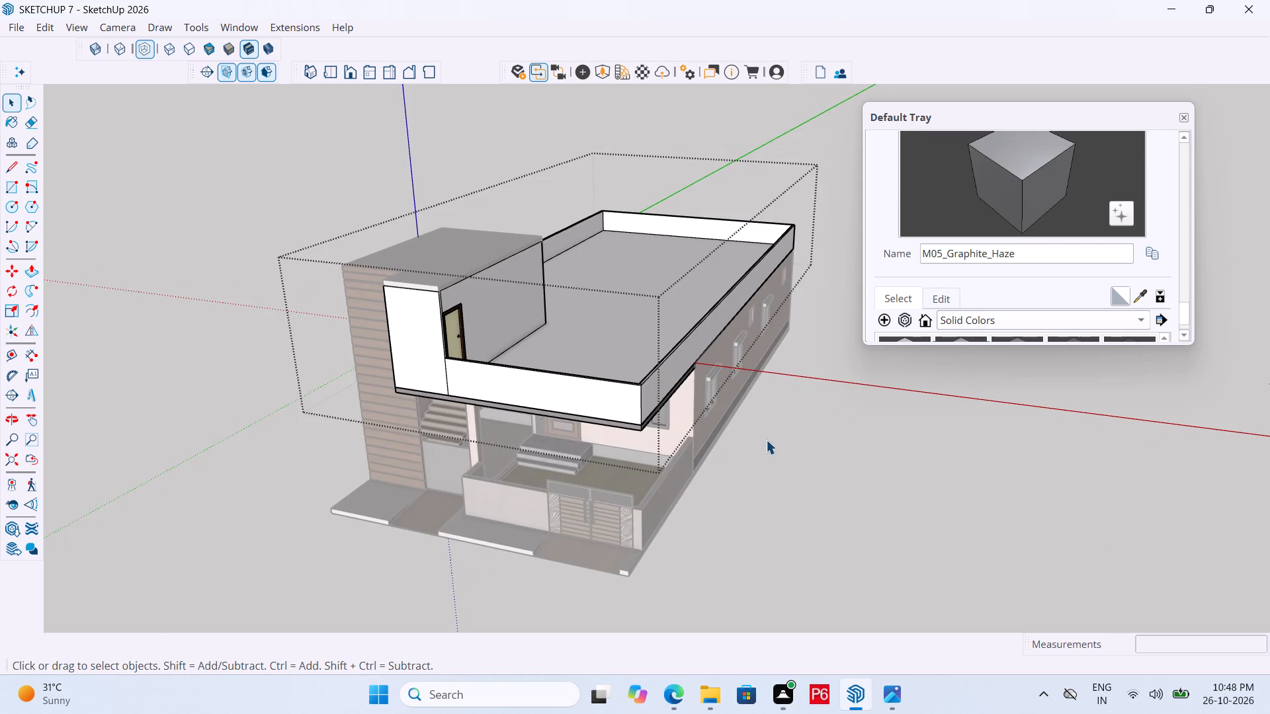
Examine the lowered parapet, the overhang and the front elevation from several angles.
{"action": "scroll", "coordinate": [562, 416], "scroll_direction": "up", "scroll_amount": 5}
{"action": "middle_click_drag", "start_coordinate": [576, 397], "coordinate": [581, 383]}
{"action": "middle_click_drag", "start_coordinate": [656, 352], "coordinate": [626, 343]}
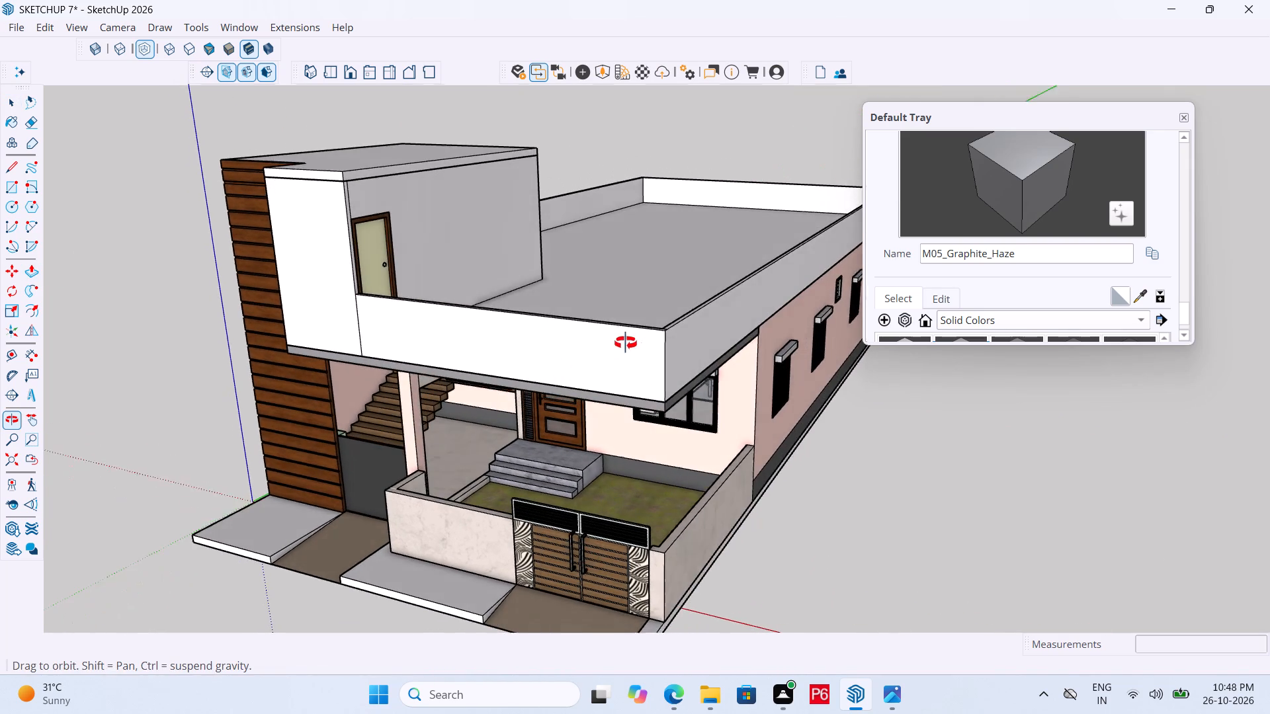
{"action": "middle_click_drag", "start_coordinate": [626, 343], "coordinate": [614, 343]}
{"action": "scroll", "coordinate": [614, 343], "scroll_direction": "up", "scroll_amount": 5}
{"action": "middle_click_drag", "start_coordinate": [643, 366], "coordinate": [635, 385]}
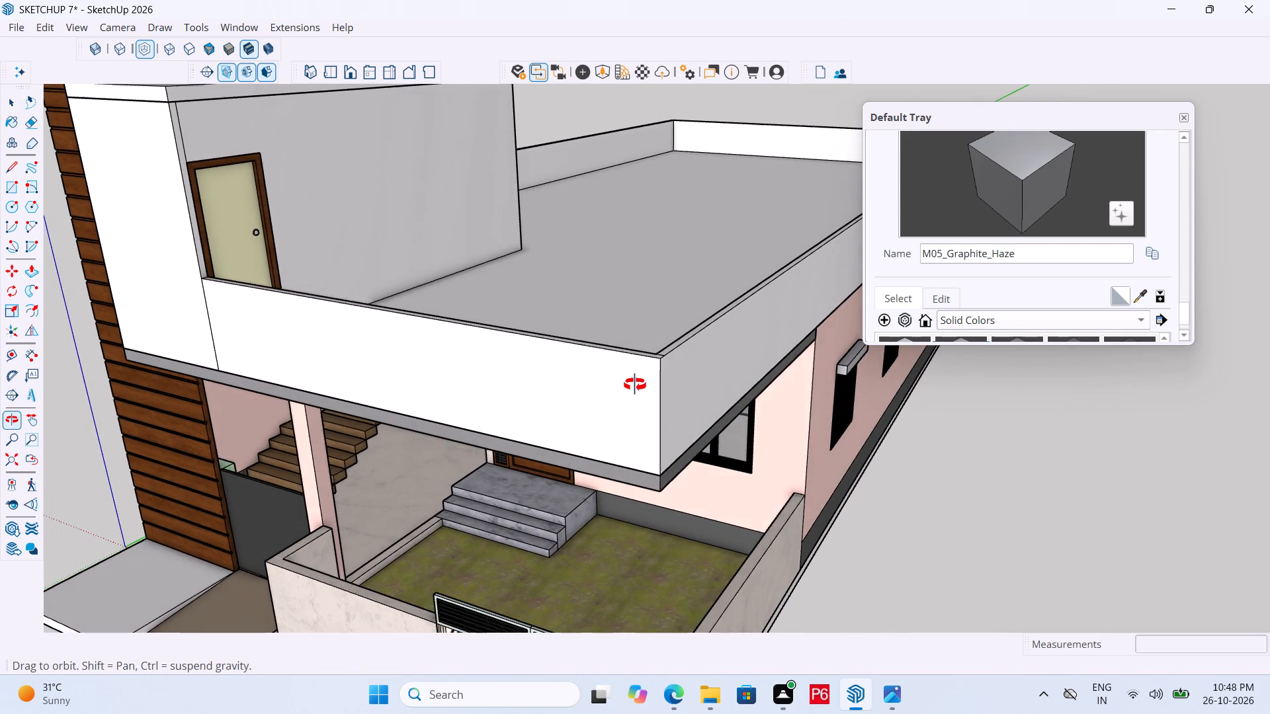
{"action": "middle_click_drag", "start_coordinate": [635, 385], "coordinate": [734, 256]}
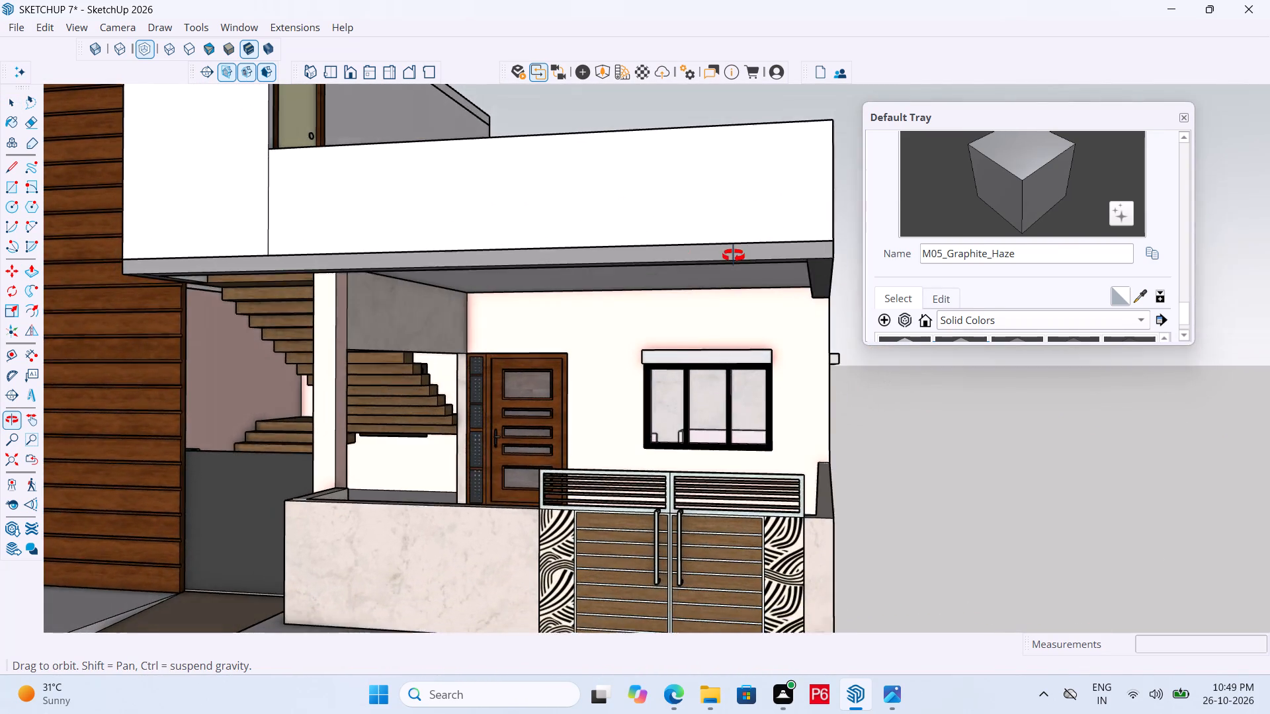
{"action": "middle_click_drag", "start_coordinate": [734, 256], "coordinate": [648, 356]}
{"action": "left_click", "coordinate": [622, 337]}
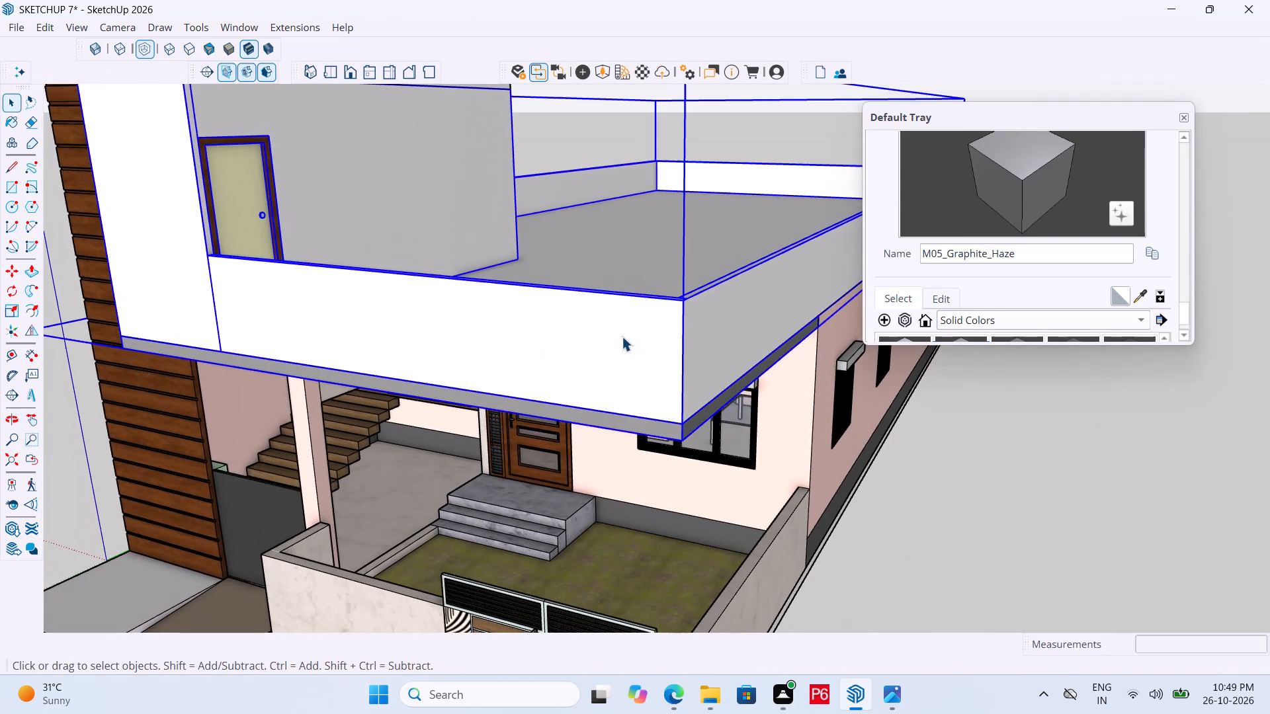
{"action": "middle_click_drag", "start_coordinate": [581, 324], "coordinate": [563, 340]}
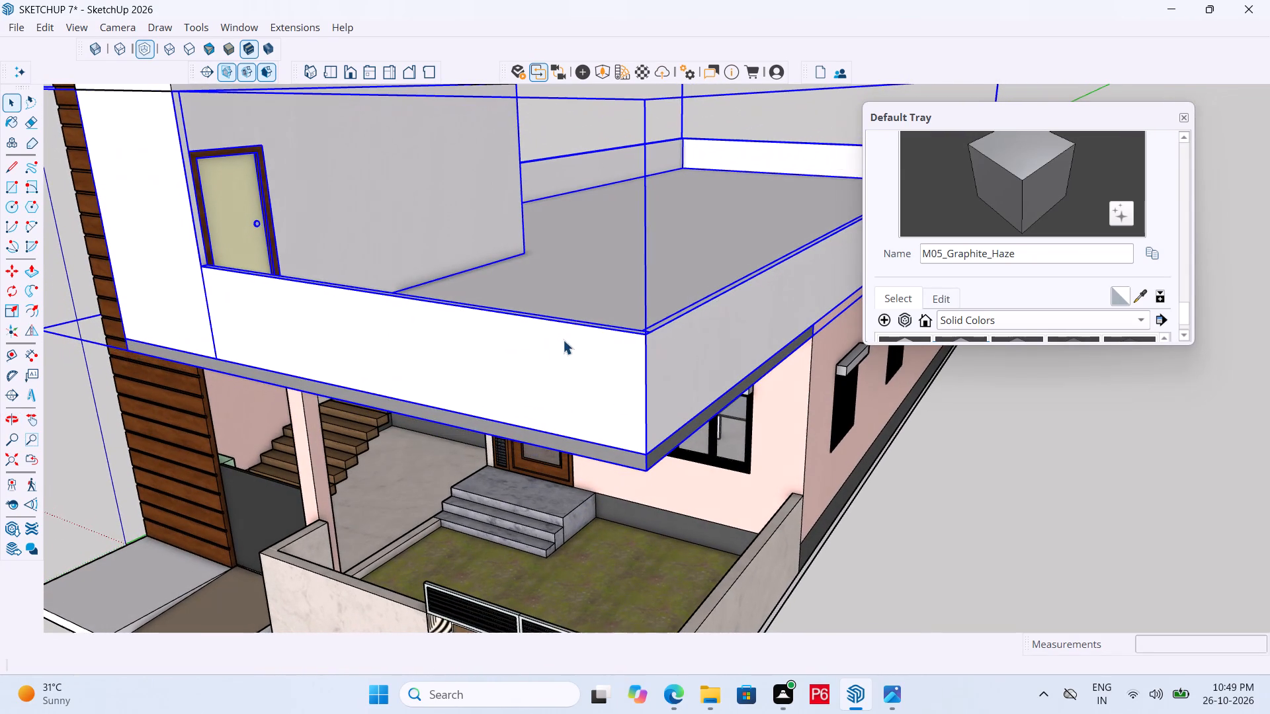
{"action": "scroll", "coordinate": [616, 393], "scroll_direction": "down", "scroll_amount": 4}
{"action": "middle_click_drag", "start_coordinate": [611, 399], "coordinate": [544, 419]}
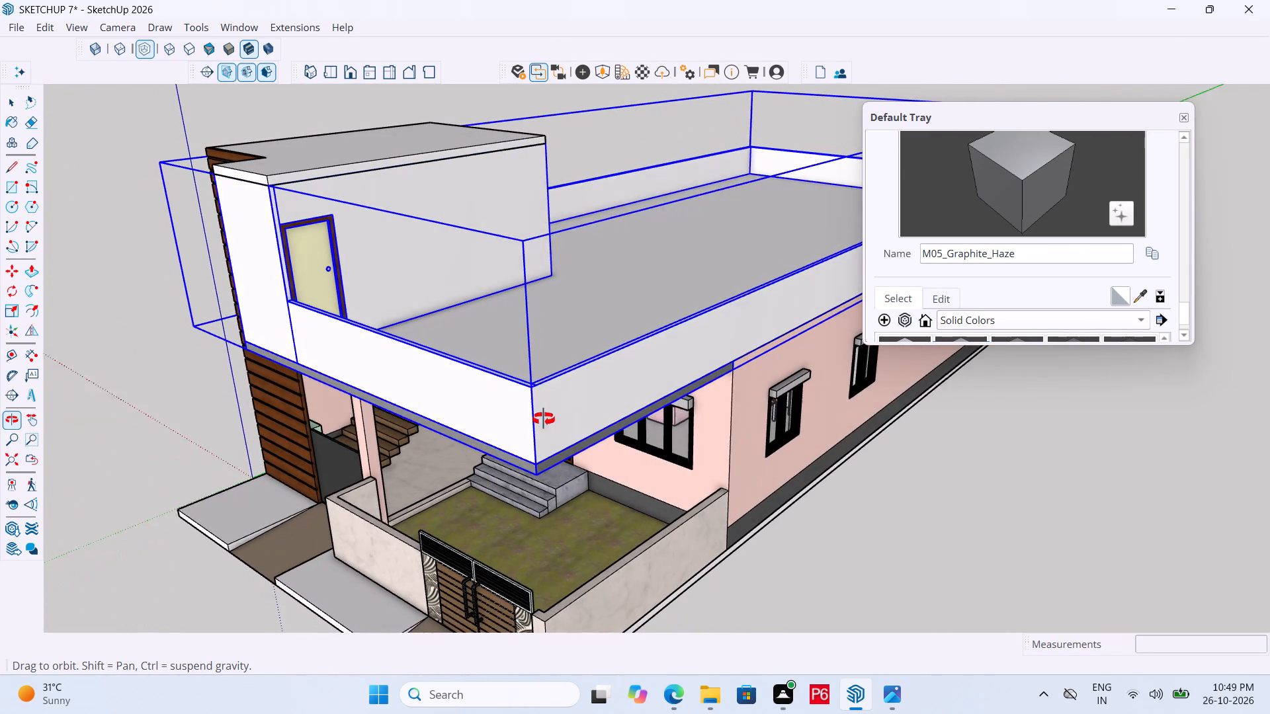
{"action": "middle_click_drag", "start_coordinate": [544, 419], "coordinate": [605, 409]}
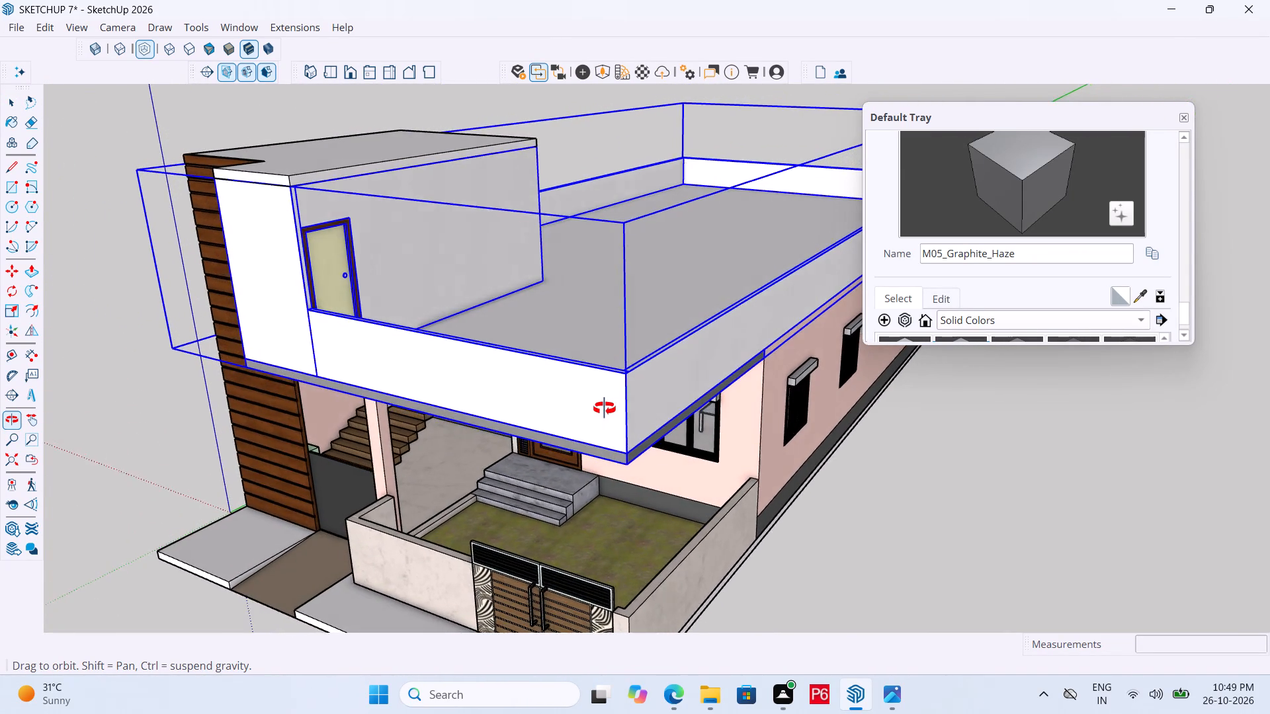
{"action": "middle_click_drag", "start_coordinate": [605, 409], "coordinate": [607, 248]}
Open the dark beam beneath the overhang and draw a line across its underside, separating a corner face at the front beside the gate.
{"action": "scroll", "coordinate": [640, 182], "scroll_direction": "up", "scroll_amount": 5}
{"action": "middle_click_drag", "start_coordinate": [630, 219], "coordinate": [628, 90]}
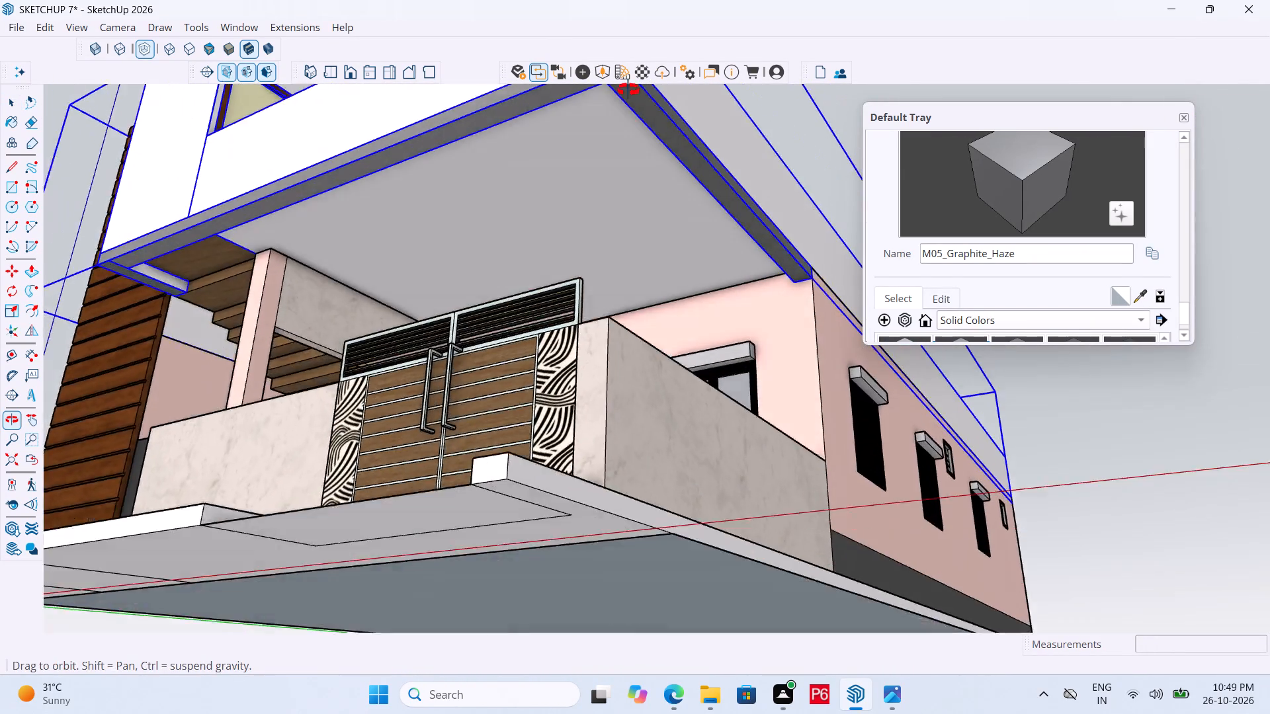
{"action": "middle_click_drag", "start_coordinate": [628, 90], "coordinate": [628, 88]}
{"action": "scroll", "coordinate": [628, 88], "scroll_direction": "up", "scroll_amount": 1}
{"action": "middle_click_drag", "start_coordinate": [628, 92], "coordinate": [645, 182]}
{"action": "scroll", "coordinate": [654, 159], "scroll_direction": "up", "scroll_amount": 13}
{"action": "middle_click_drag", "start_coordinate": [660, 210], "coordinate": [655, 128]}
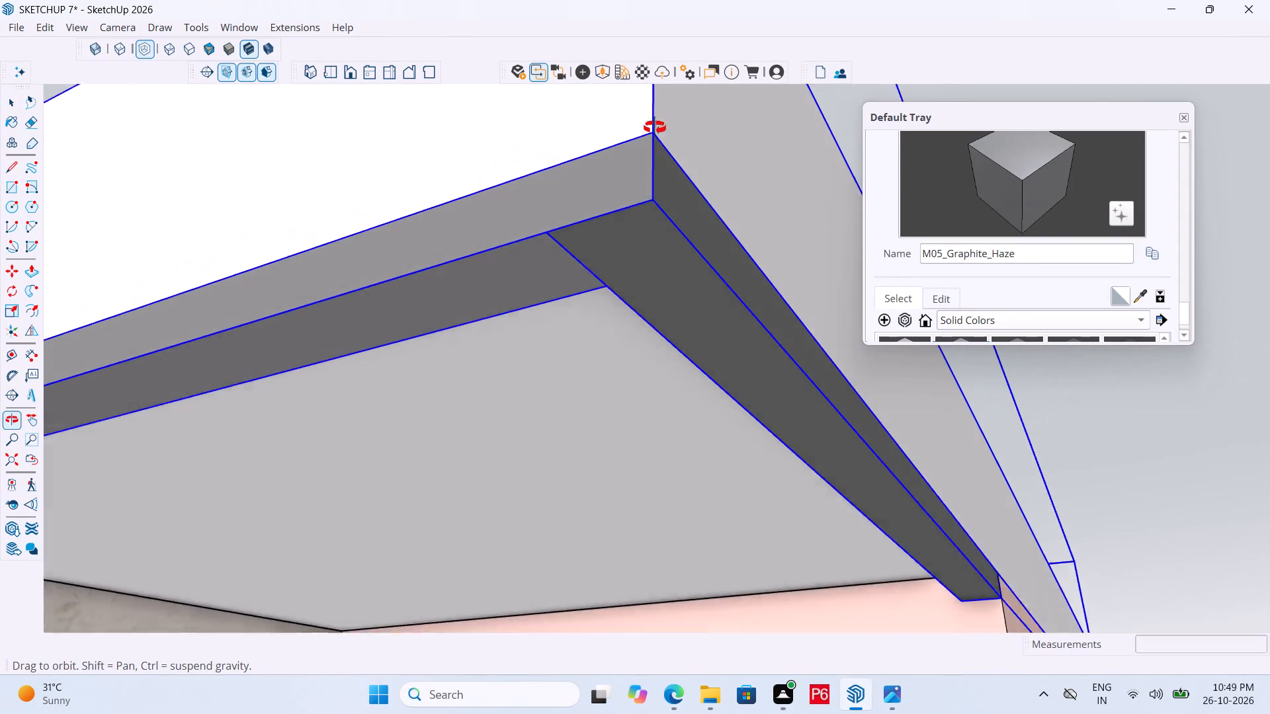
{"action": "middle_click_drag", "start_coordinate": [655, 128], "coordinate": [658, 112]}
{"action": "key", "text": "space"}
{"action": "double_click", "coordinate": [605, 266]}
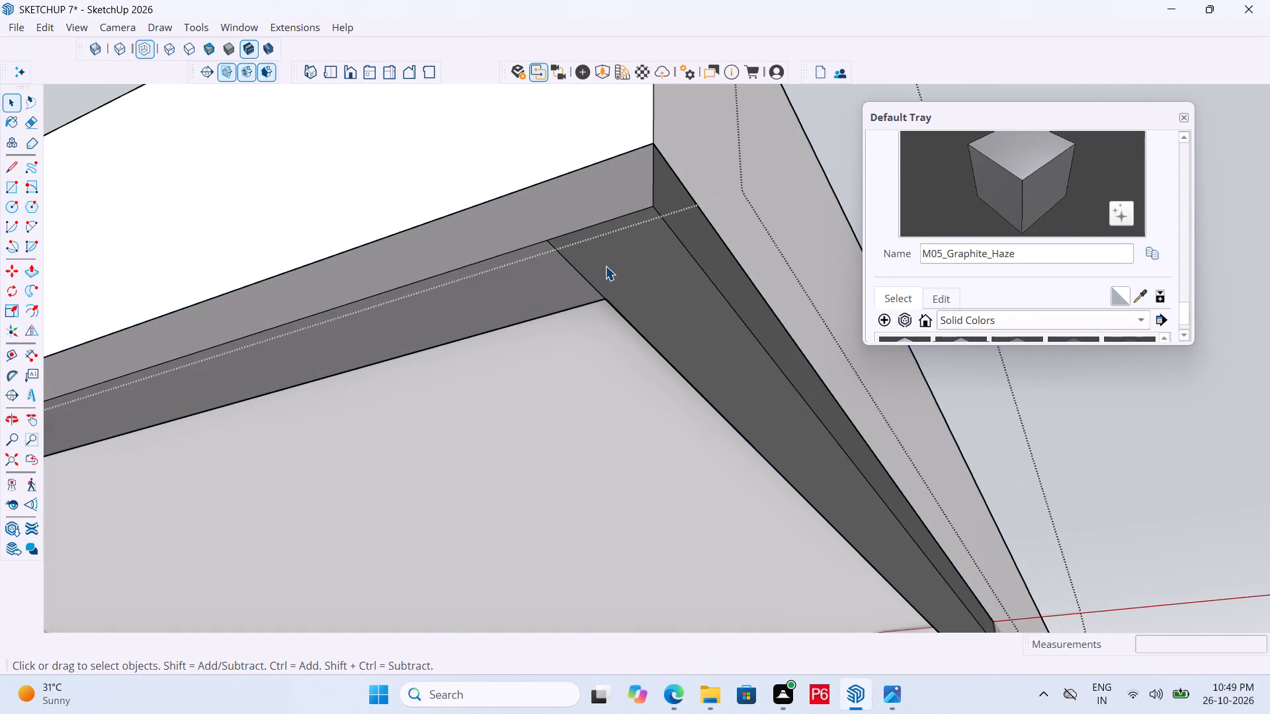
{"action": "left_click", "coordinate": [597, 264]}
{"action": "double_click", "coordinate": [597, 264]}
{"action": "double_click", "coordinate": [579, 257]}
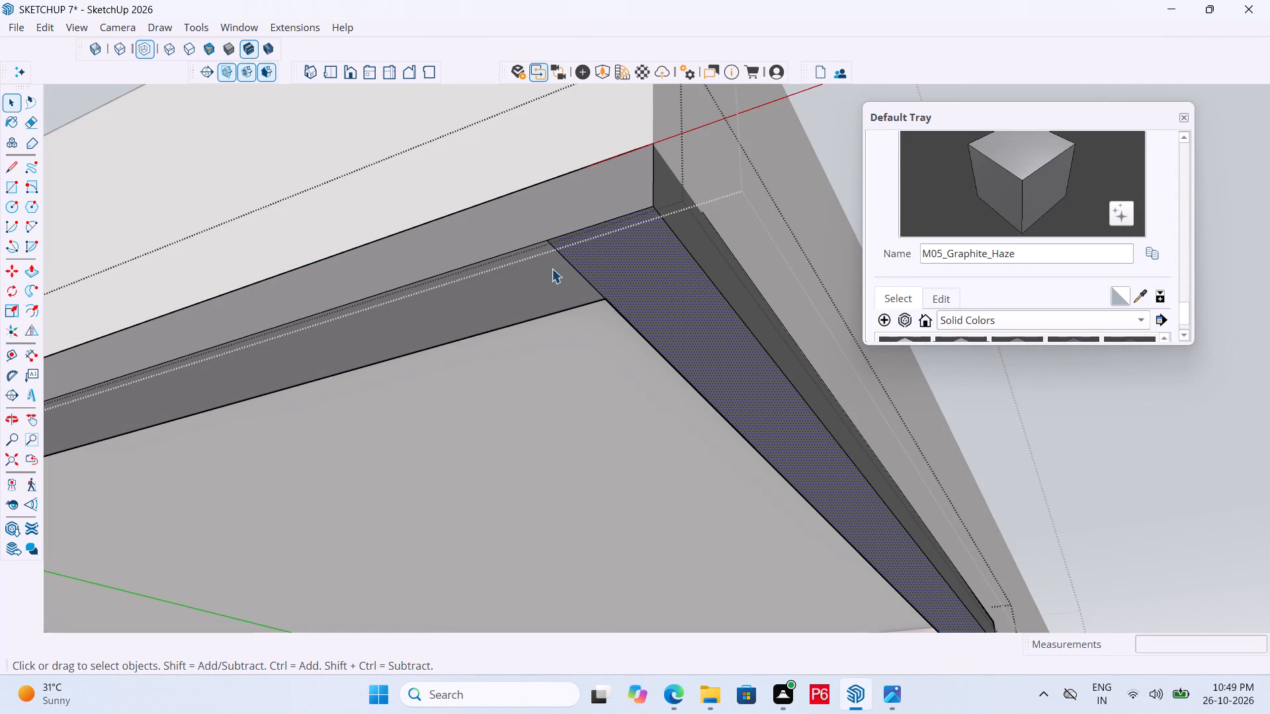
{"action": "key", "text": "l"}
{"action": "left_click_drag", "start_coordinate": [605, 303], "coordinate": [612, 301]}
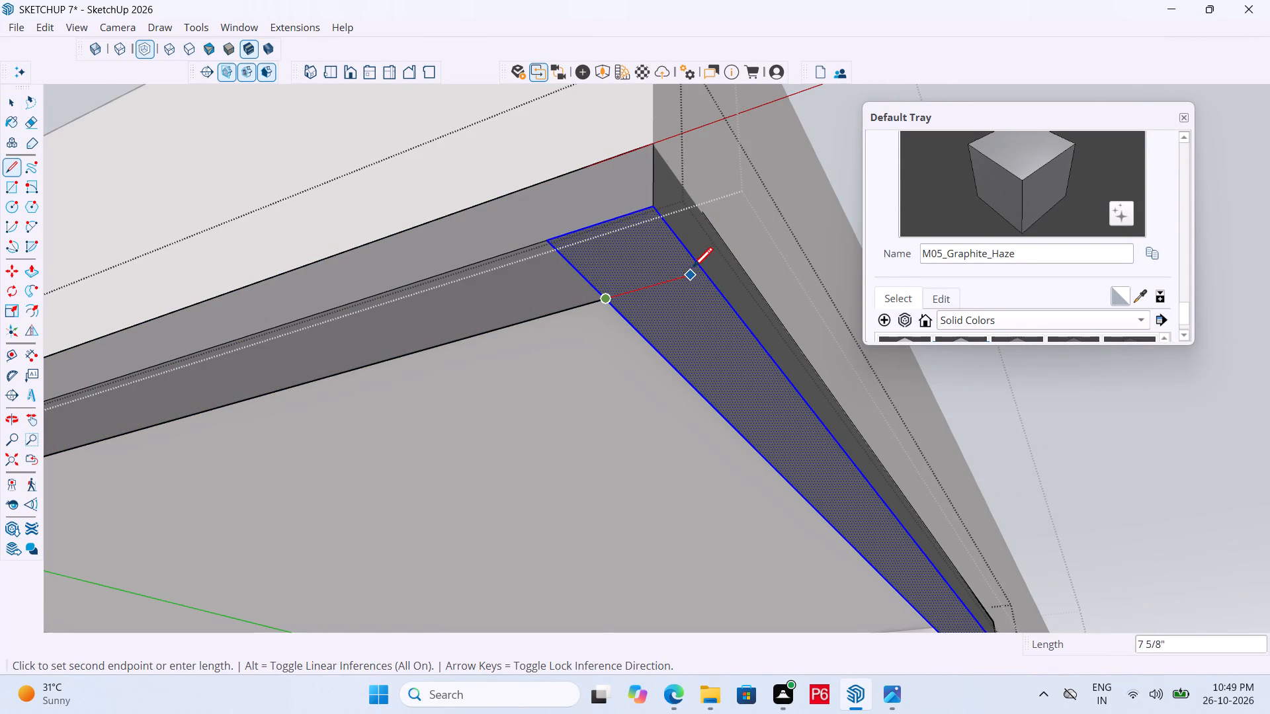
{"action": "left_click", "coordinate": [698, 266]}
{"action": "key", "text": "space"}
Push/Pull the beam's separated corner face down to the top of the compound wall as a post, and close the beam group.
{"action": "key", "text": "p"}
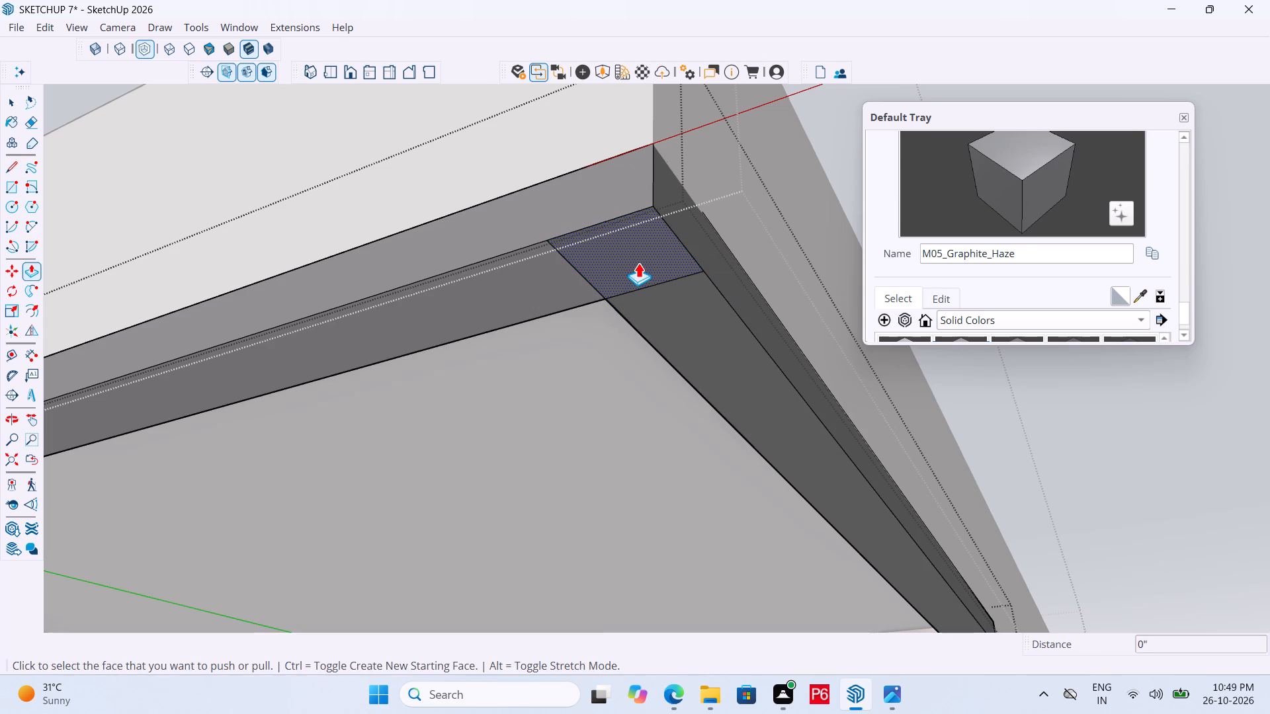
{"action": "left_click", "coordinate": [638, 262]}
{"action": "scroll", "coordinate": [566, 411], "scroll_direction": "down", "scroll_amount": 12}
{"action": "scroll", "coordinate": [523, 326], "scroll_direction": "down", "scroll_amount": 10}
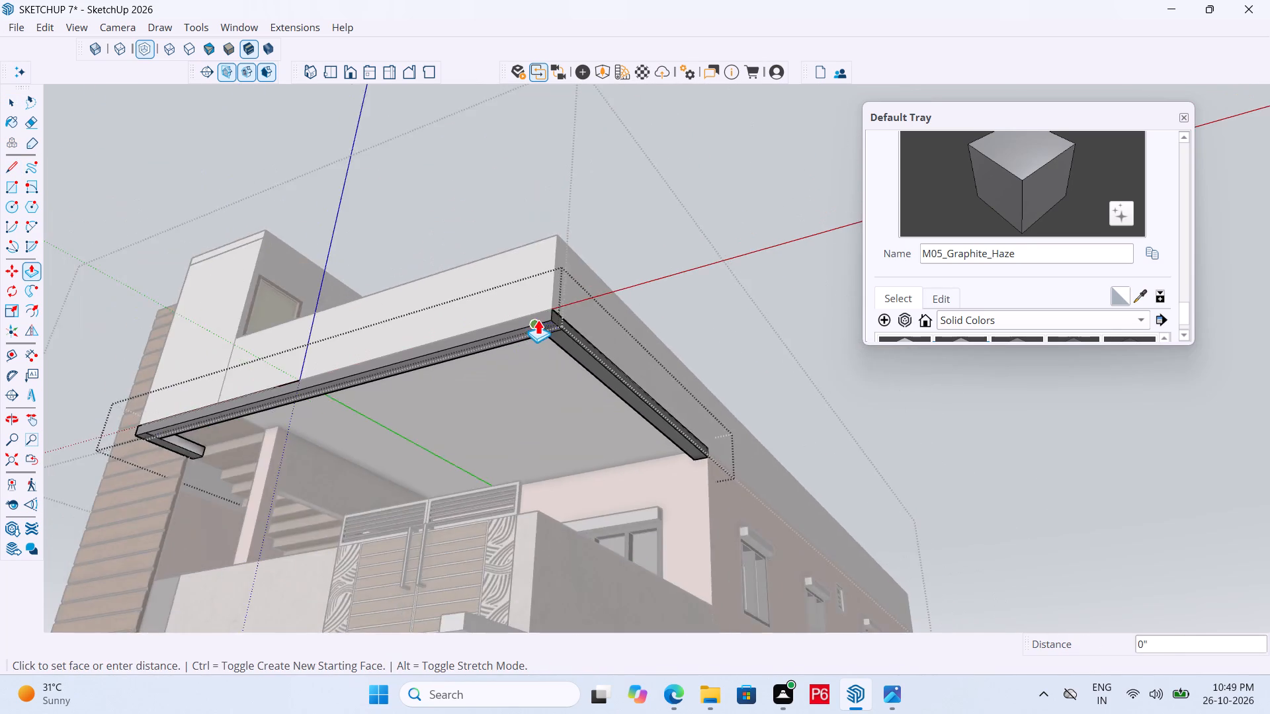
{"action": "scroll", "coordinate": [538, 319], "scroll_direction": "down", "scroll_amount": 3}
{"action": "middle_click_drag", "start_coordinate": [541, 321], "coordinate": [514, 451]}
{"action": "scroll", "coordinate": [541, 321], "scroll_direction": "down", "scroll_amount": 1}
{"action": "scroll", "coordinate": [527, 551], "scroll_direction": "up", "scroll_amount": 12}
{"action": "middle_click_drag", "start_coordinate": [534, 551], "coordinate": [542, 553]}
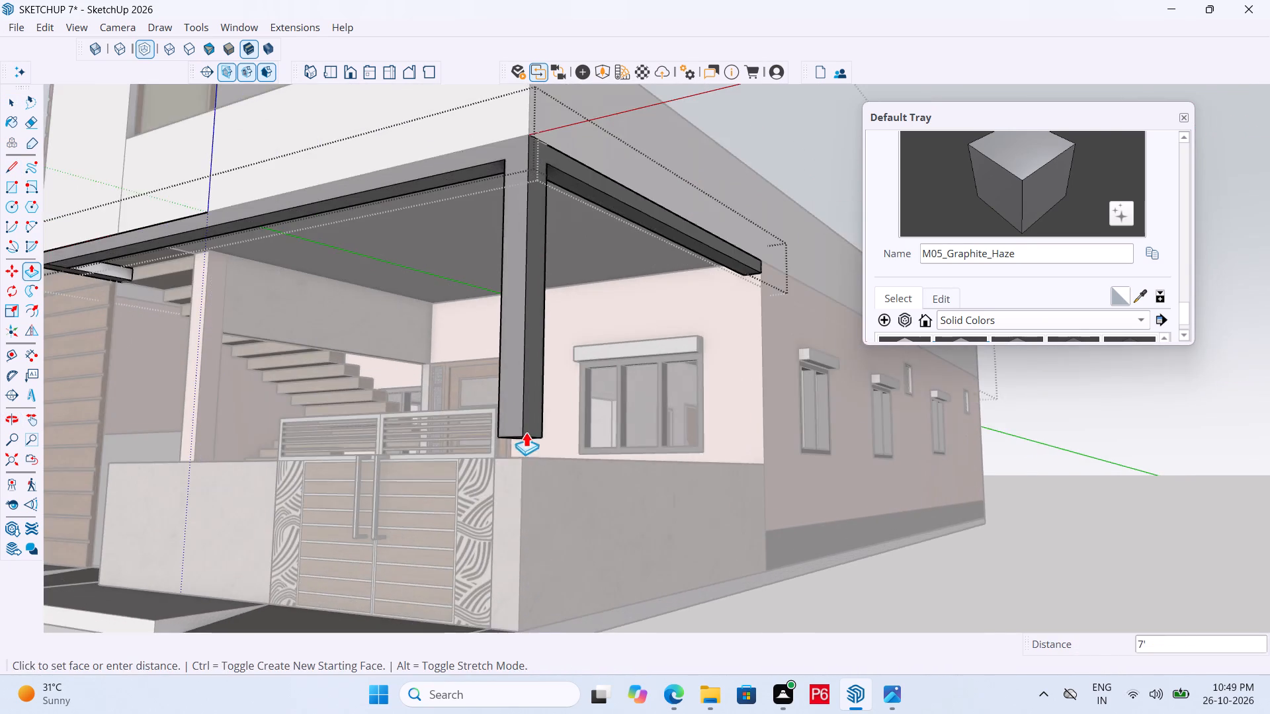
{"action": "scroll", "coordinate": [526, 432], "scroll_direction": "up", "scroll_amount": 1}
{"action": "middle_click_drag", "start_coordinate": [527, 432], "coordinate": [179, 555]}
{"action": "scroll", "coordinate": [646, 440], "scroll_direction": "down", "scroll_amount": 6}
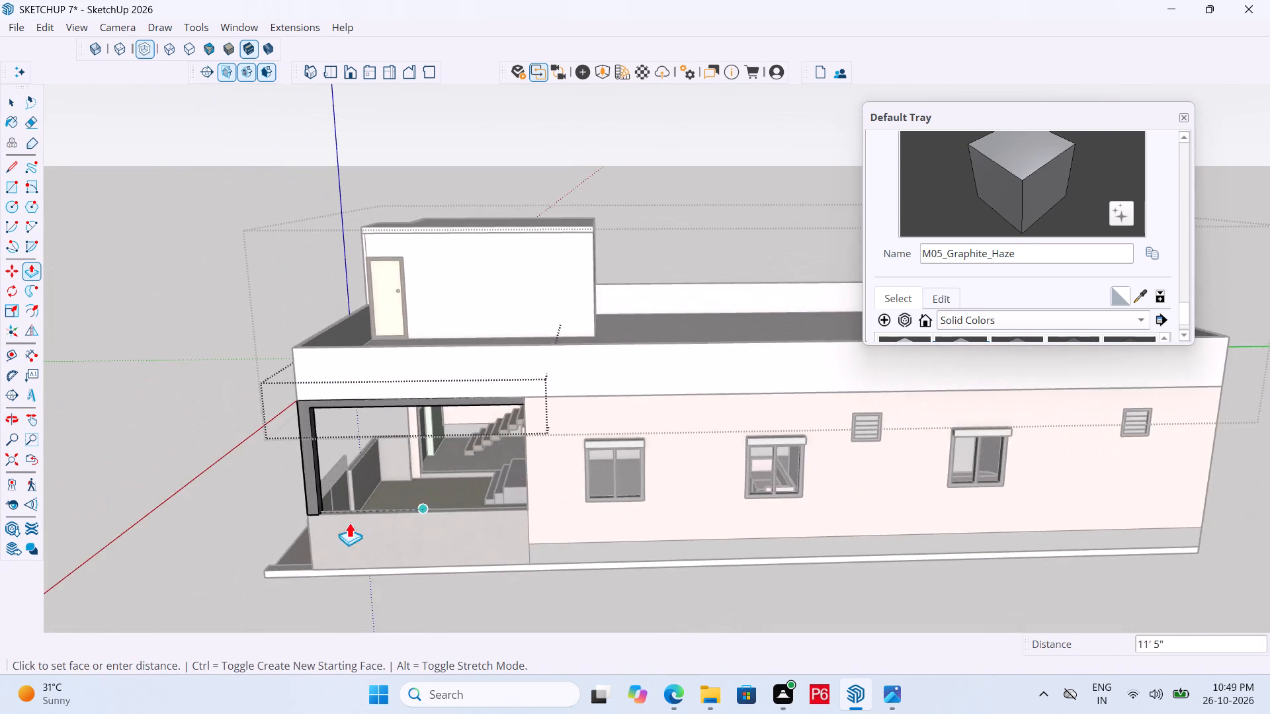
{"action": "scroll", "coordinate": [194, 539], "scroll_direction": "up", "scroll_amount": 18}
{"action": "left_click", "coordinate": [312, 504]}
{"action": "middle_click_drag", "start_coordinate": [452, 485], "coordinate": [296, 514]}
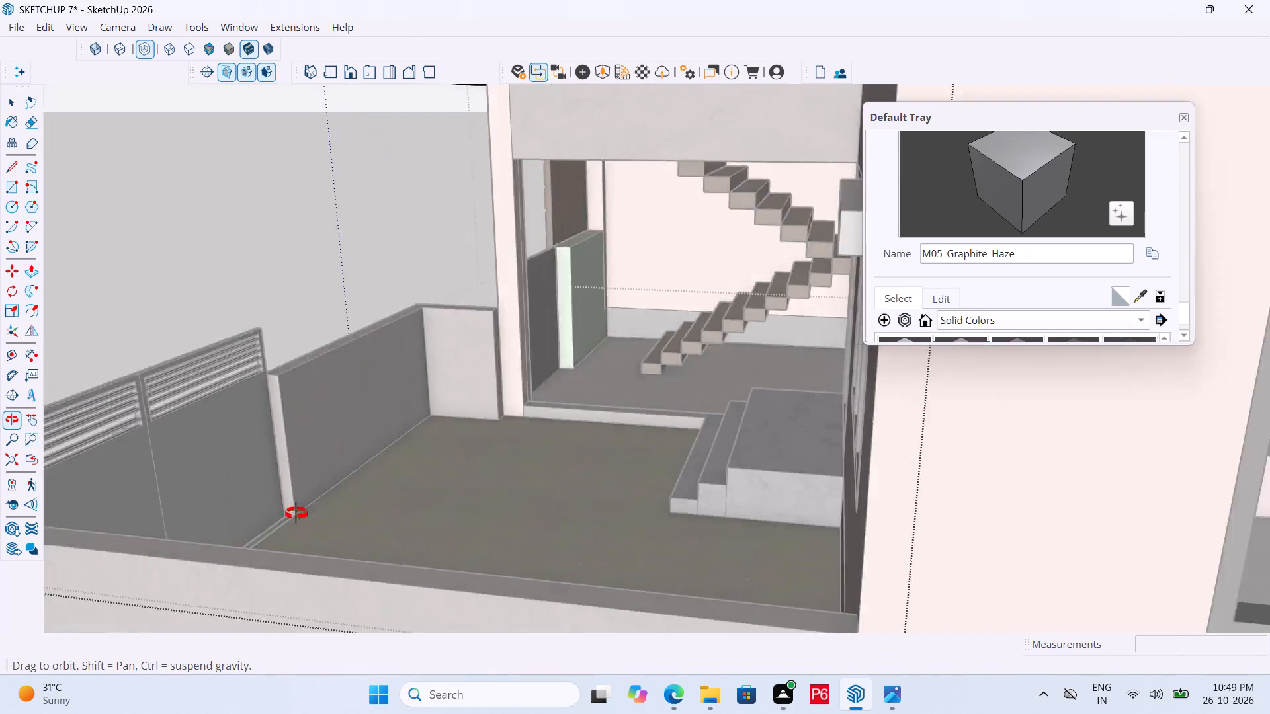
{"action": "middle_click_drag", "start_coordinate": [296, 514], "coordinate": [496, 503]}
{"action": "scroll", "coordinate": [672, 402], "scroll_direction": "down", "scroll_amount": 6}
{"action": "scroll", "coordinate": [512, 420], "scroll_direction": "down", "scroll_amount": 4}
{"action": "middle_click_drag", "start_coordinate": [530, 465], "coordinate": [788, 473]}
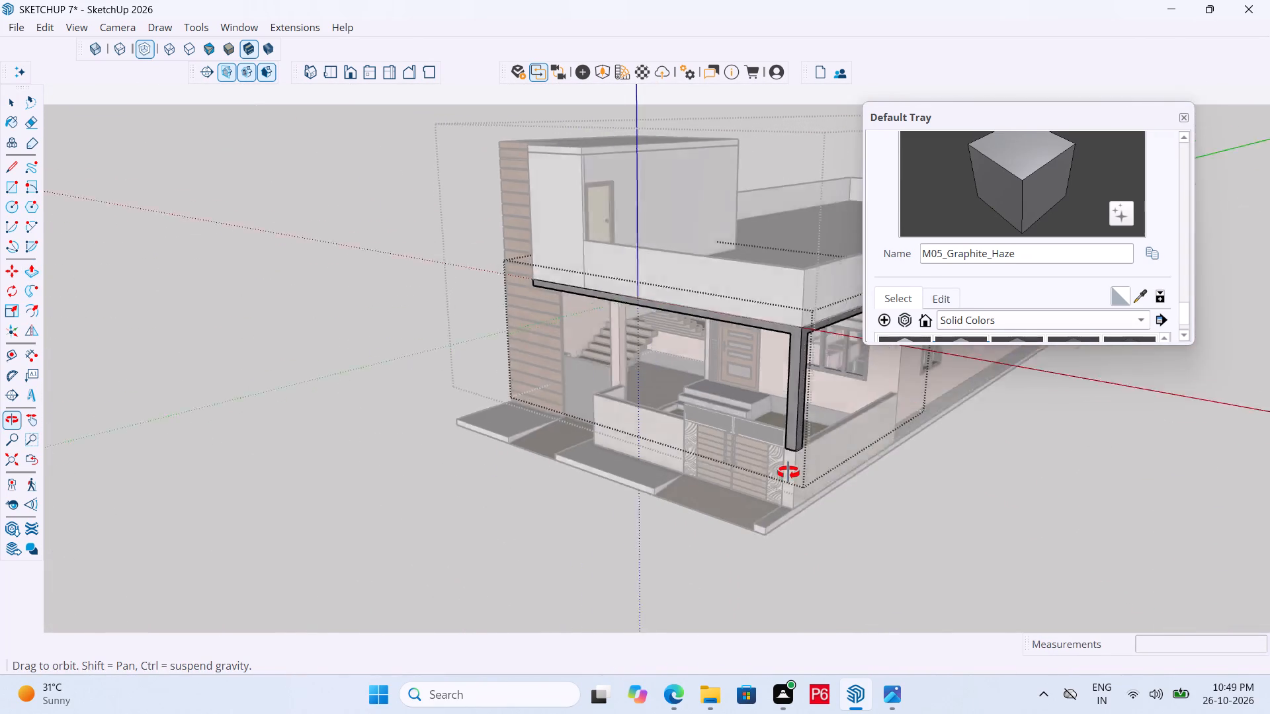
{"action": "middle_click_drag", "start_coordinate": [788, 473], "coordinate": [820, 469]}
{"action": "key", "text": "space"}
{"action": "left_click", "coordinate": [992, 499]}
{"action": "middle_click_drag", "start_coordinate": [712, 479], "coordinate": [734, 466]}
Save the house model with the new corner post and leave the upper-storey group.
{"action": "key", "text": "ctrl+s"}
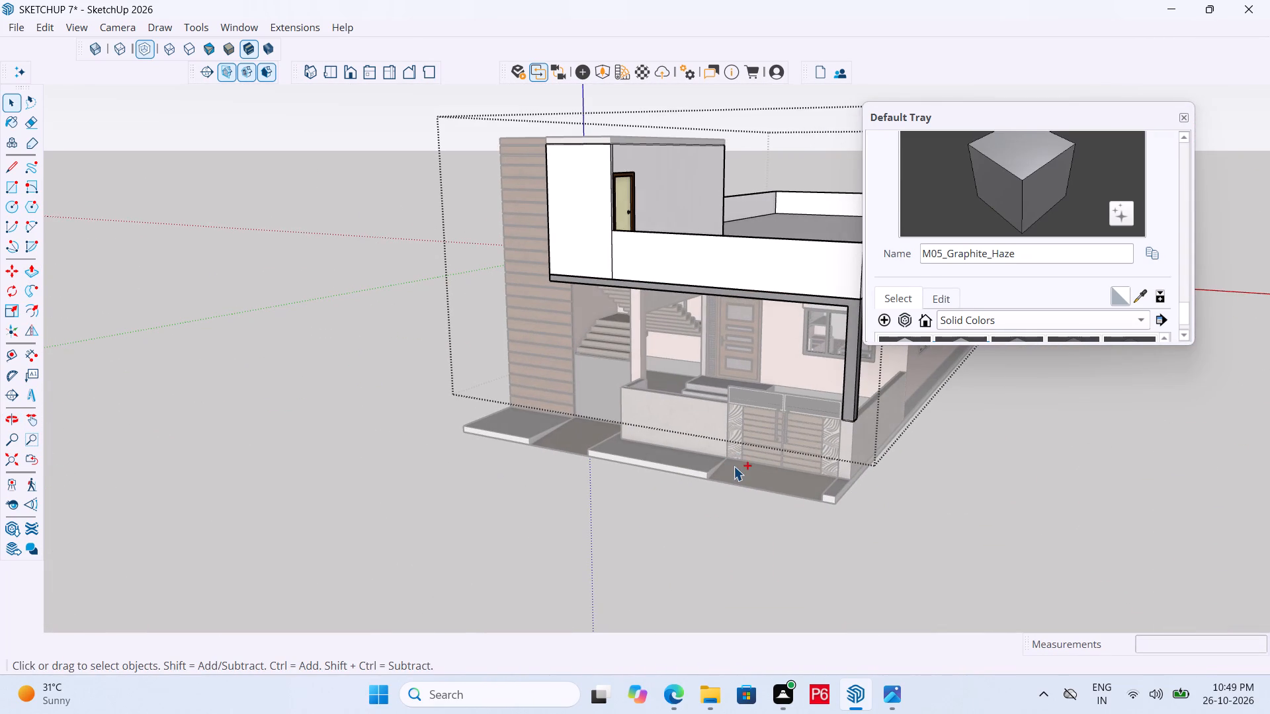
{"action": "key", "text": "ctrl+s"}
{"action": "key", "text": "ctrl+s"}
{"action": "key", "text": "ctrl+s"}
{"action": "key", "text": "ctrl+s"}
{"action": "key", "text": "ctrl+s"}
{"action": "scroll", "coordinate": [411, 537], "scroll_direction": "down", "scroll_amount": 12}
{"action": "middle_click_drag", "start_coordinate": [444, 519], "coordinate": [583, 495]}
{"action": "key", "text": "space"}
{"action": "left_click", "coordinate": [855, 532]}
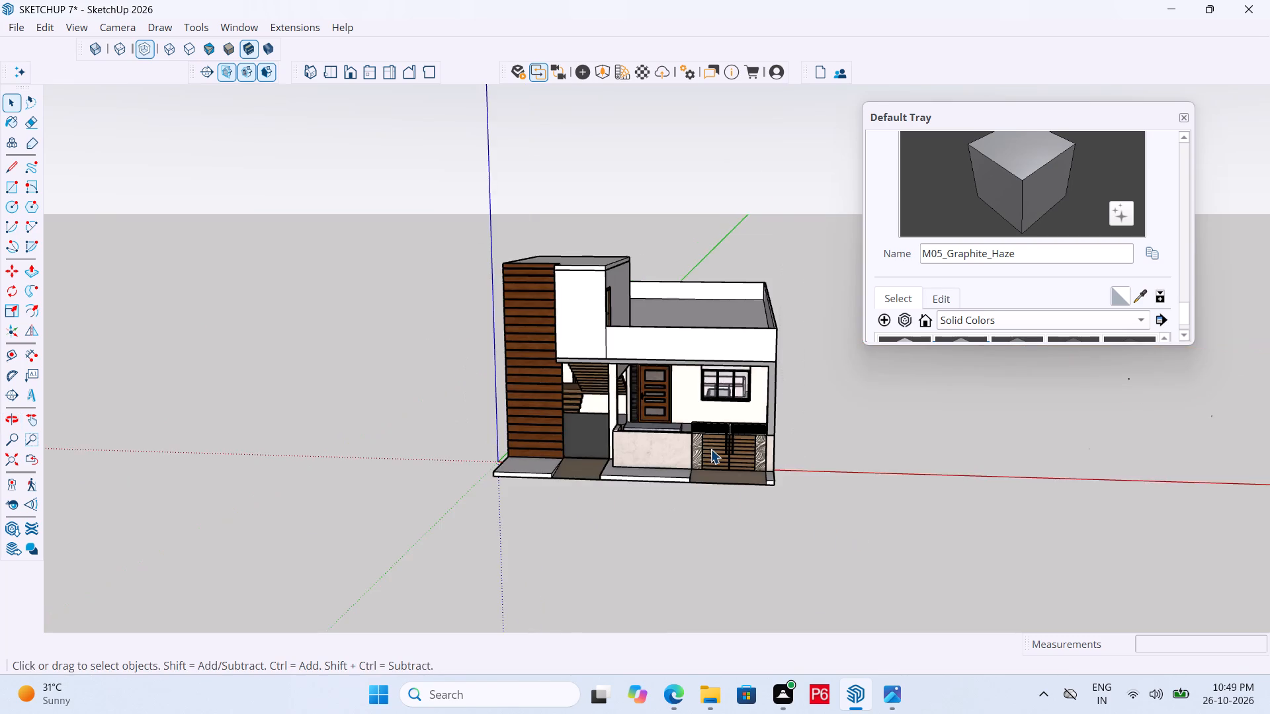
Examine the whole house from the front and both sides, including the new corner post.
{"action": "middle_click_drag", "start_coordinate": [710, 449], "coordinate": [964, 483]}
{"action": "scroll", "coordinate": [867, 416], "scroll_direction": "up", "scroll_amount": 9}
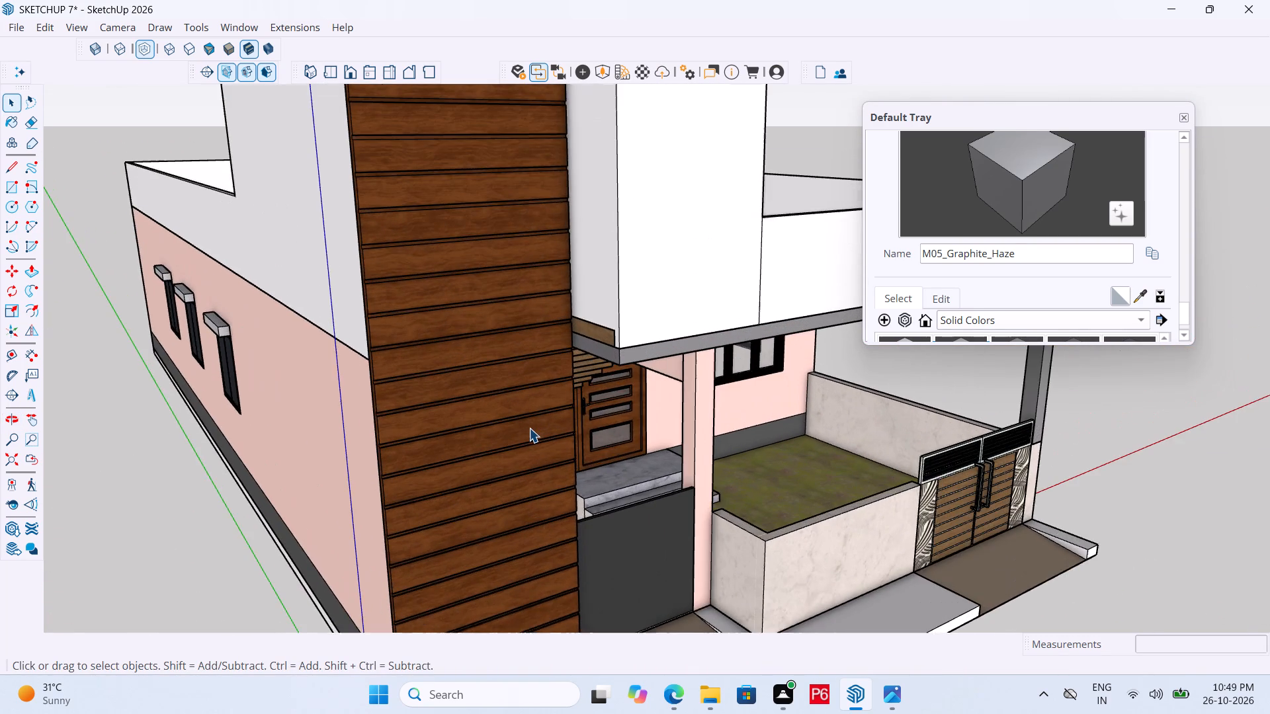
{"action": "scroll", "coordinate": [604, 303], "scroll_direction": "down", "scroll_amount": 5}
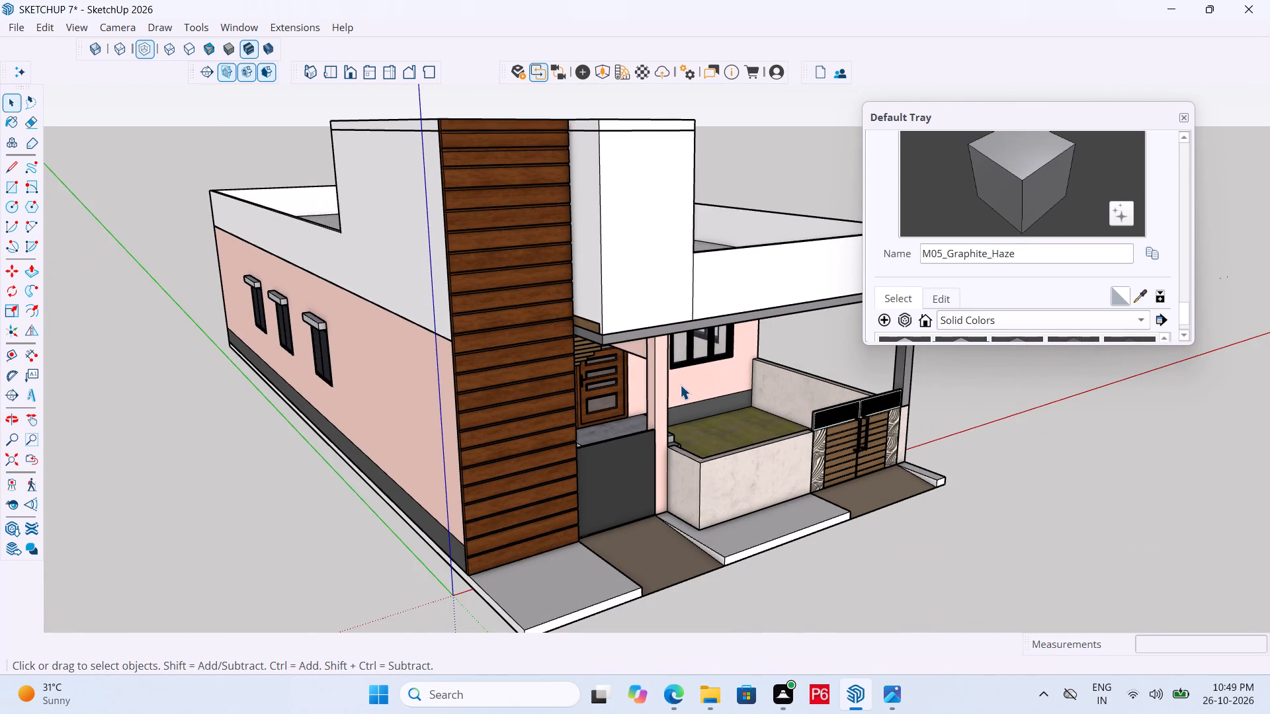
{"action": "middle_click_drag", "start_coordinate": [759, 393], "coordinate": [544, 401]}
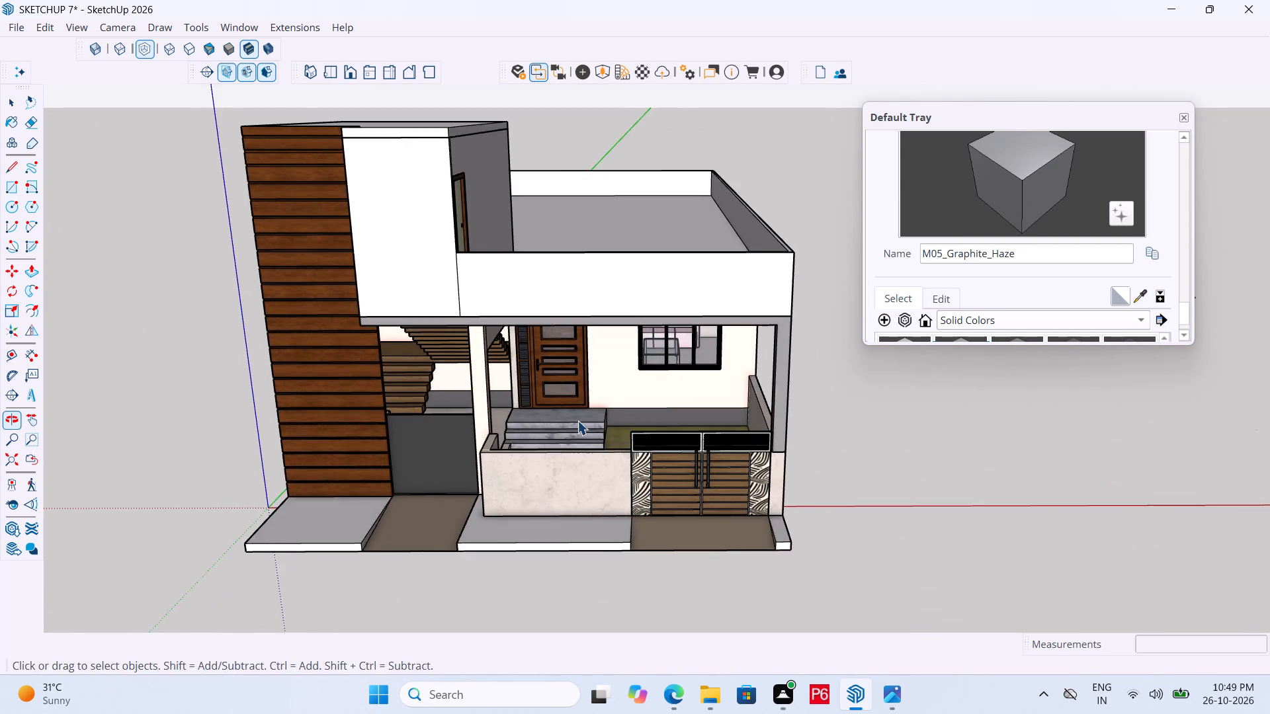
{"action": "scroll", "coordinate": [574, 504], "scroll_direction": "down", "scroll_amount": 2}
{"action": "middle_click_drag", "start_coordinate": [608, 448], "coordinate": [581, 441]}
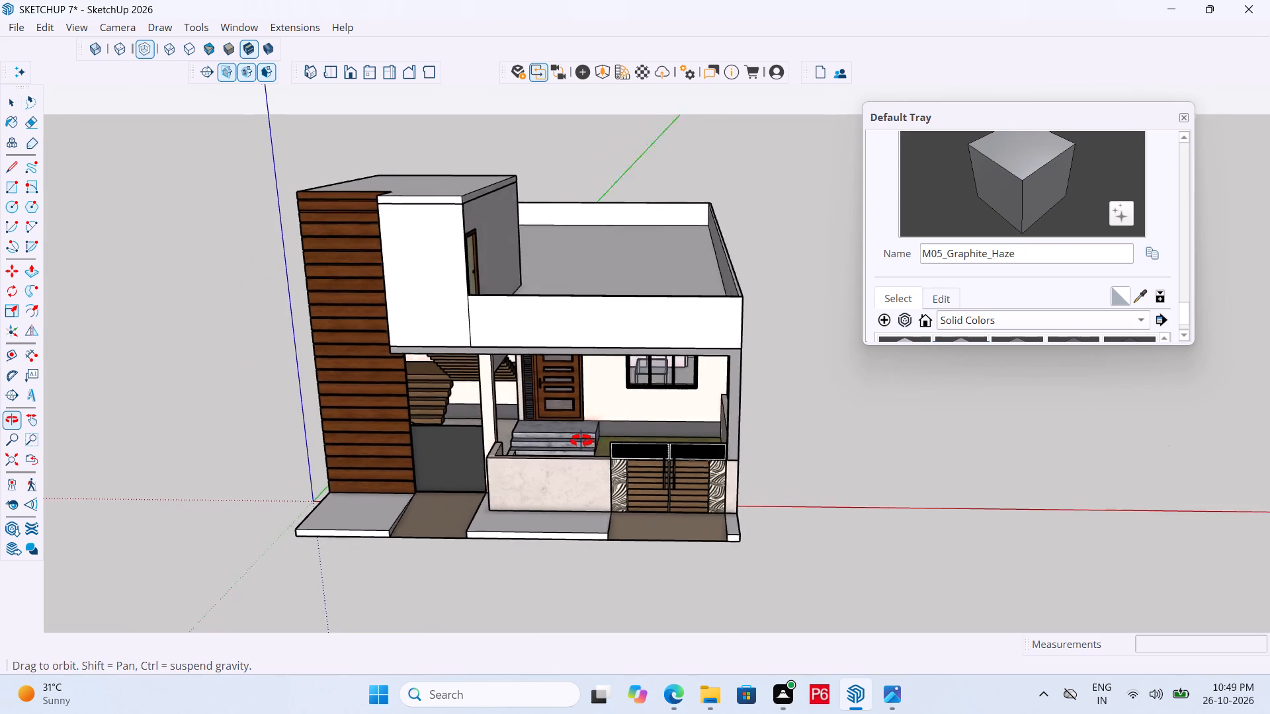
{"action": "middle_click_drag", "start_coordinate": [581, 441], "coordinate": [570, 440]}
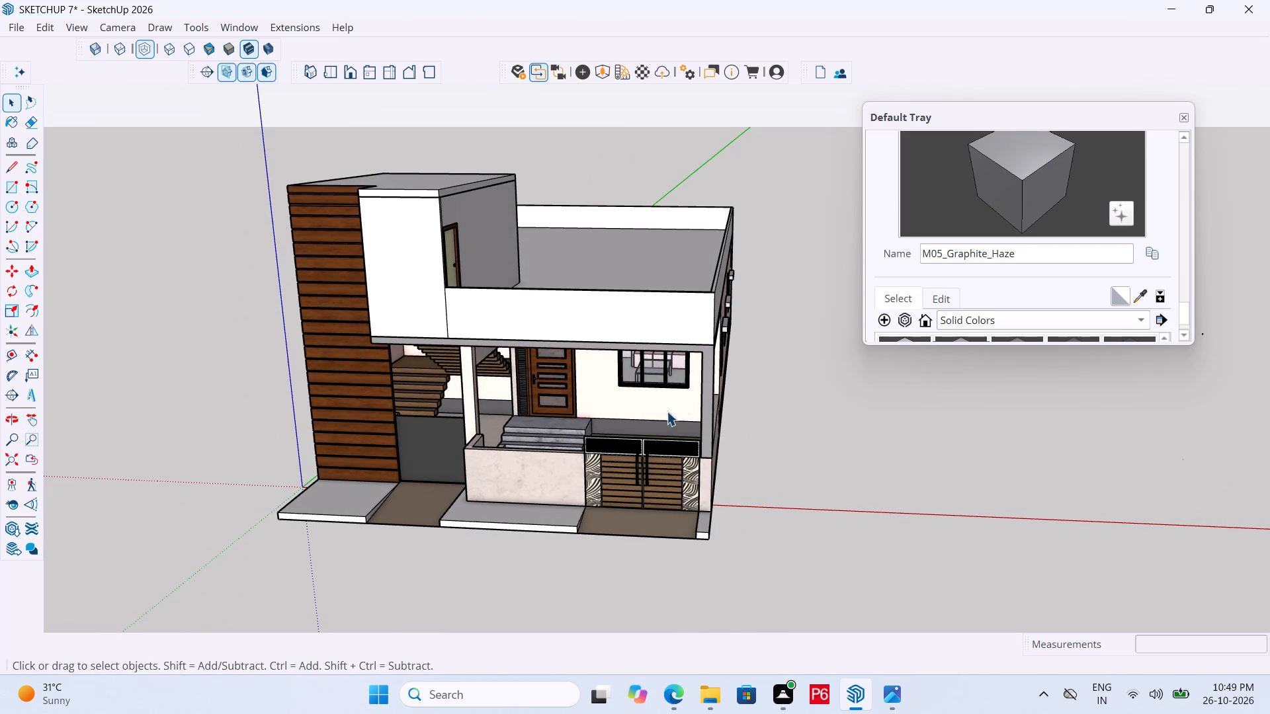
{"action": "middle_click_drag", "start_coordinate": [679, 405], "coordinate": [483, 395]}
{"action": "middle_click_drag", "start_coordinate": [524, 304], "coordinate": [355, 296]}
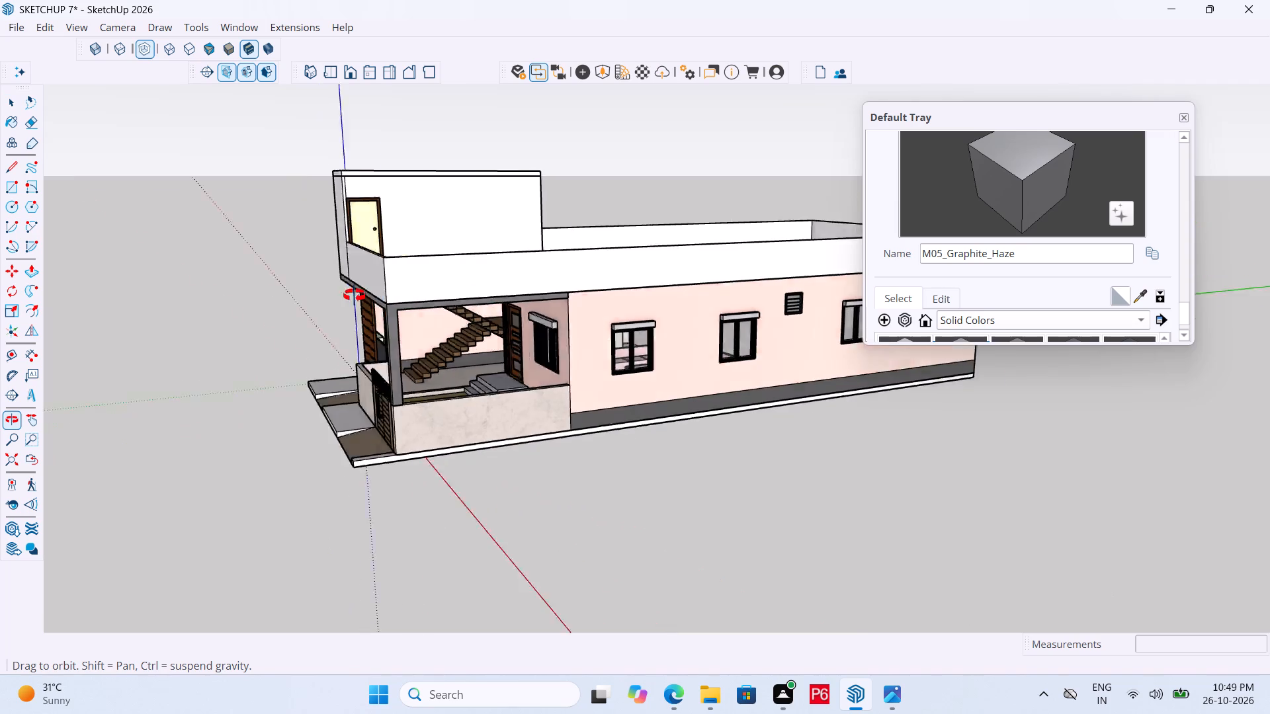
{"action": "middle_click_drag", "start_coordinate": [355, 296], "coordinate": [613, 292]}
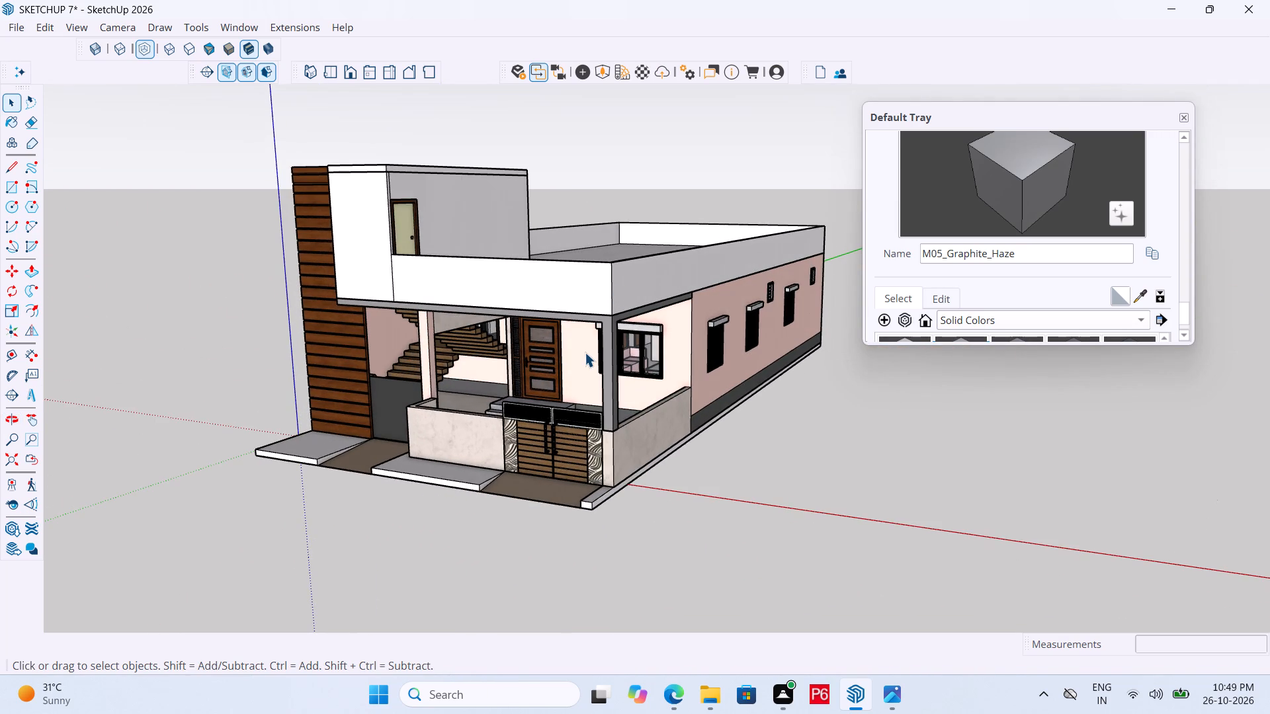
{"action": "middle_click_drag", "start_coordinate": [613, 316], "coordinate": [595, 273]}
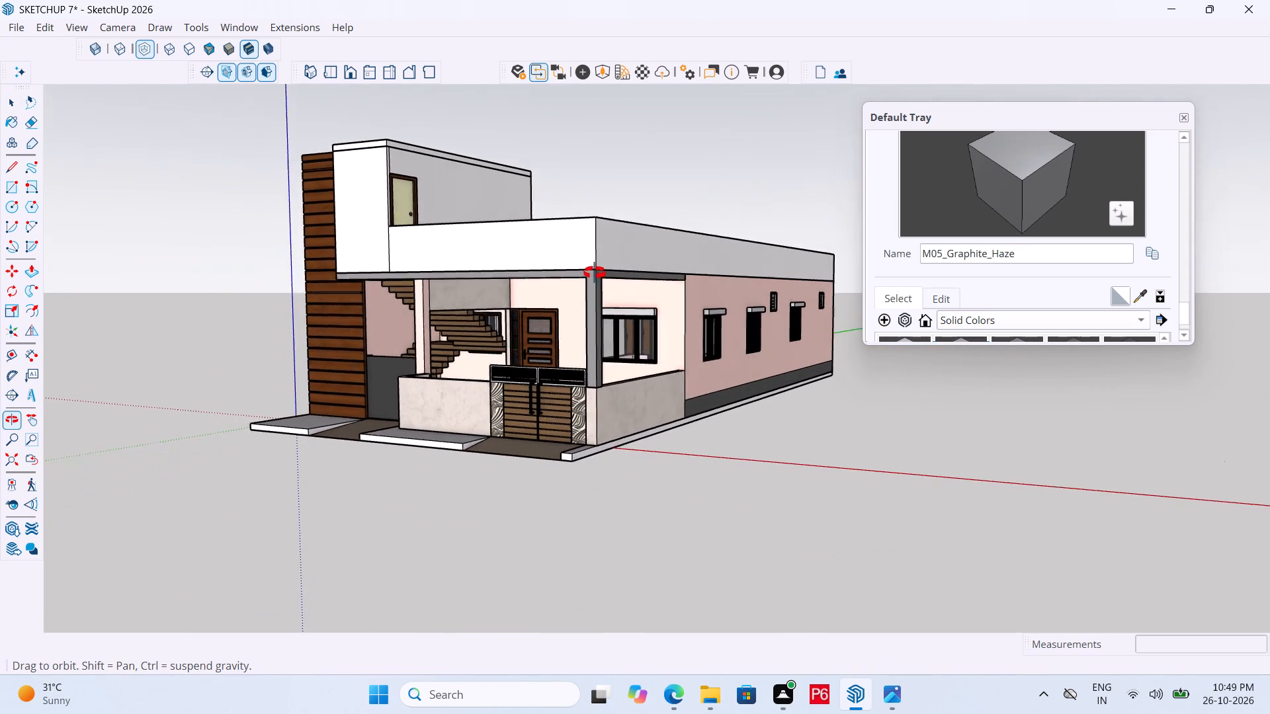
{"action": "middle_click_drag", "start_coordinate": [595, 273], "coordinate": [591, 269]}
Open the front wood cladding group and Push/Pull its top face up by 3".
{"action": "scroll", "coordinate": [507, 283], "scroll_direction": "up", "scroll_amount": 2}
{"action": "middle_click_drag", "start_coordinate": [460, 263], "coordinate": [915, 505]}
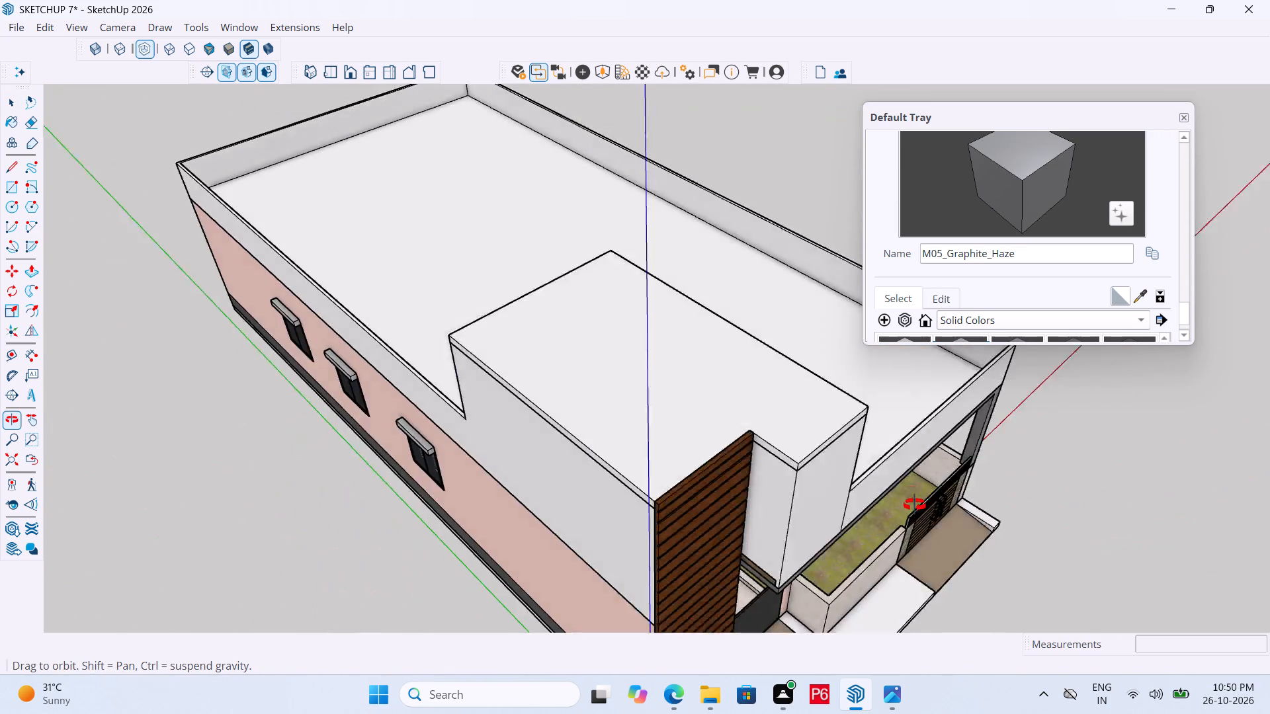
{"action": "middle_click_drag", "start_coordinate": [915, 505], "coordinate": [935, 510]}
{"action": "scroll", "coordinate": [792, 512], "scroll_direction": "up", "scroll_amount": 11}
{"action": "left_click", "coordinate": [741, 483]}
{"action": "double_click", "coordinate": [743, 485]}
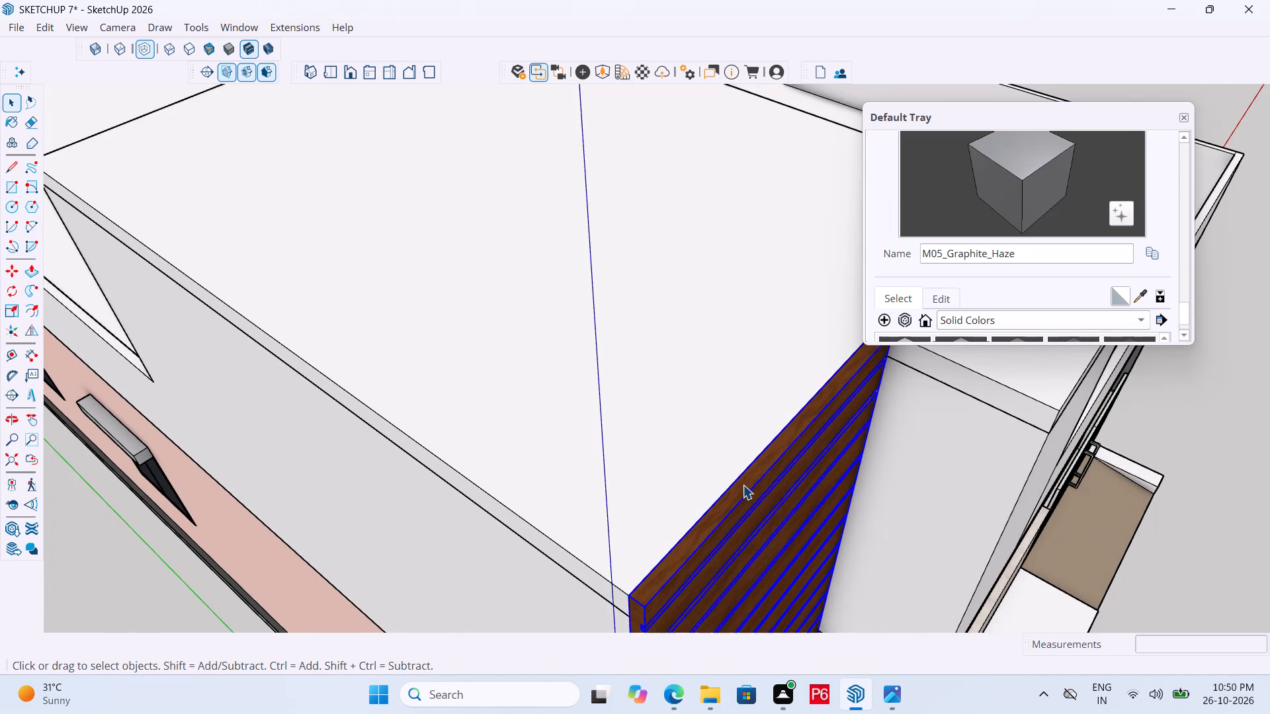
{"action": "left_click", "coordinate": [729, 498]}
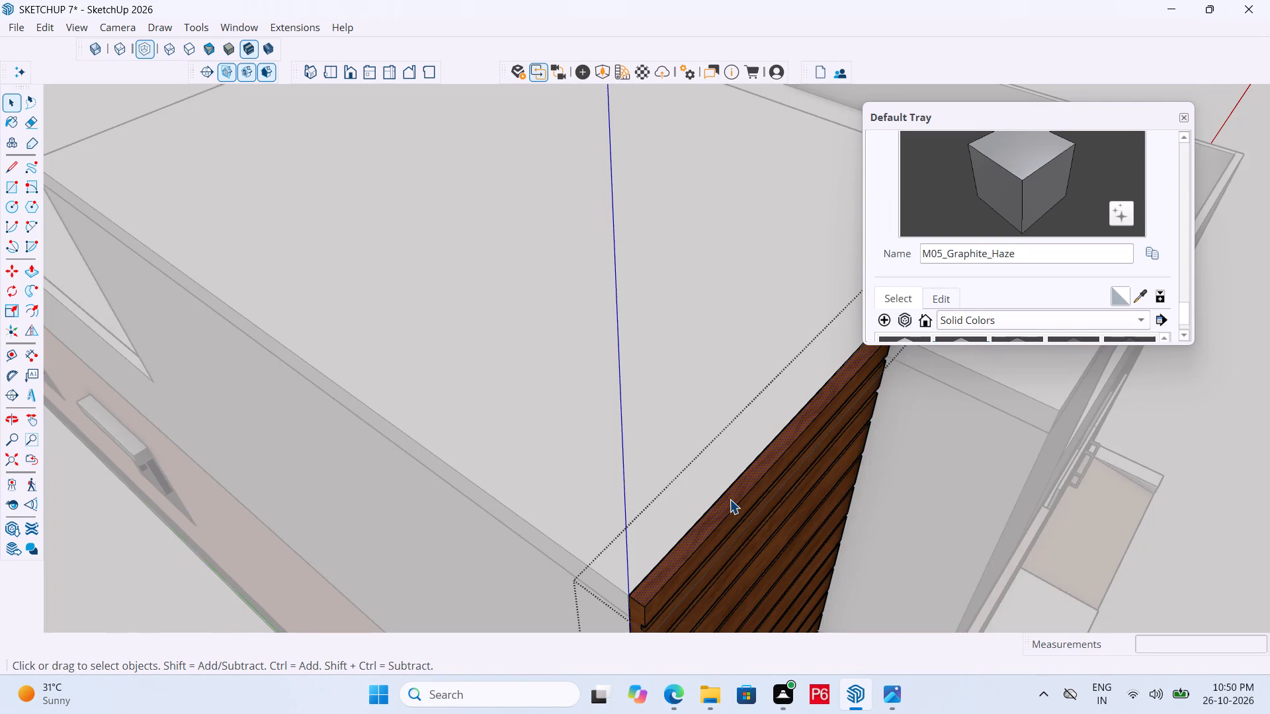
{"action": "key", "text": "p"}
{"action": "left_click", "coordinate": [730, 499]}
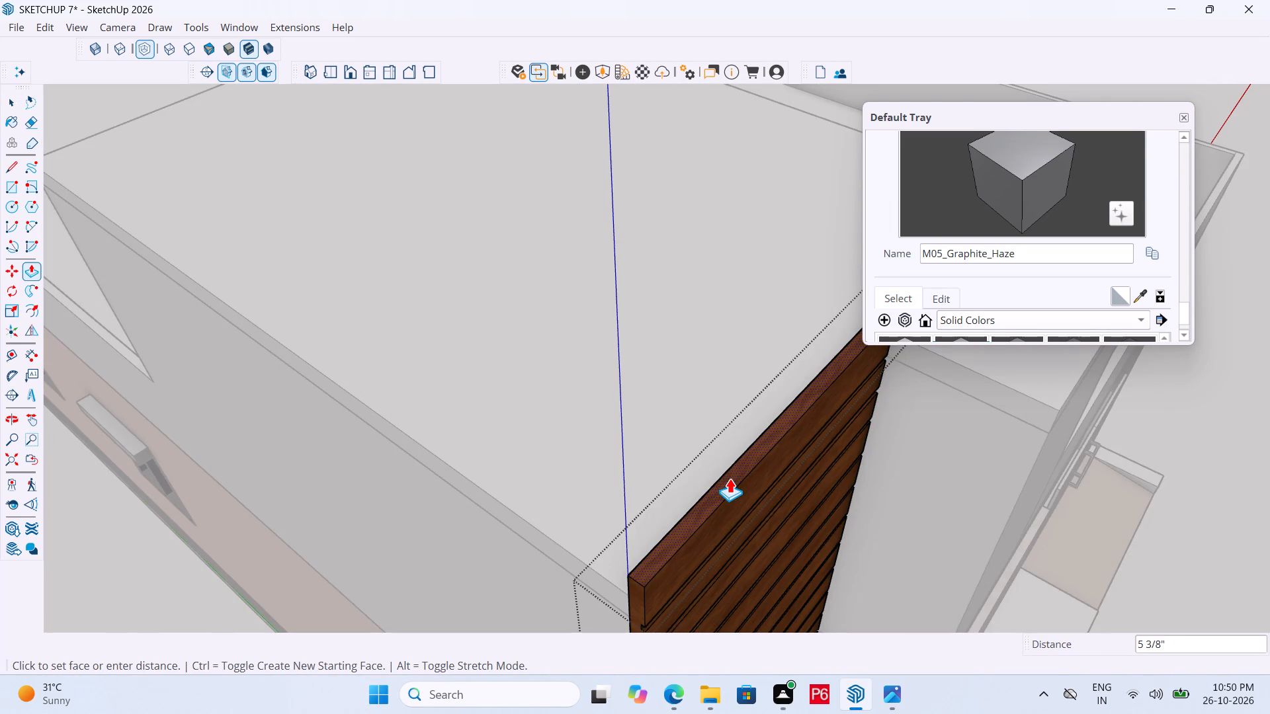
{"action": "middle_click_drag", "start_coordinate": [727, 476], "coordinate": [677, 386]}
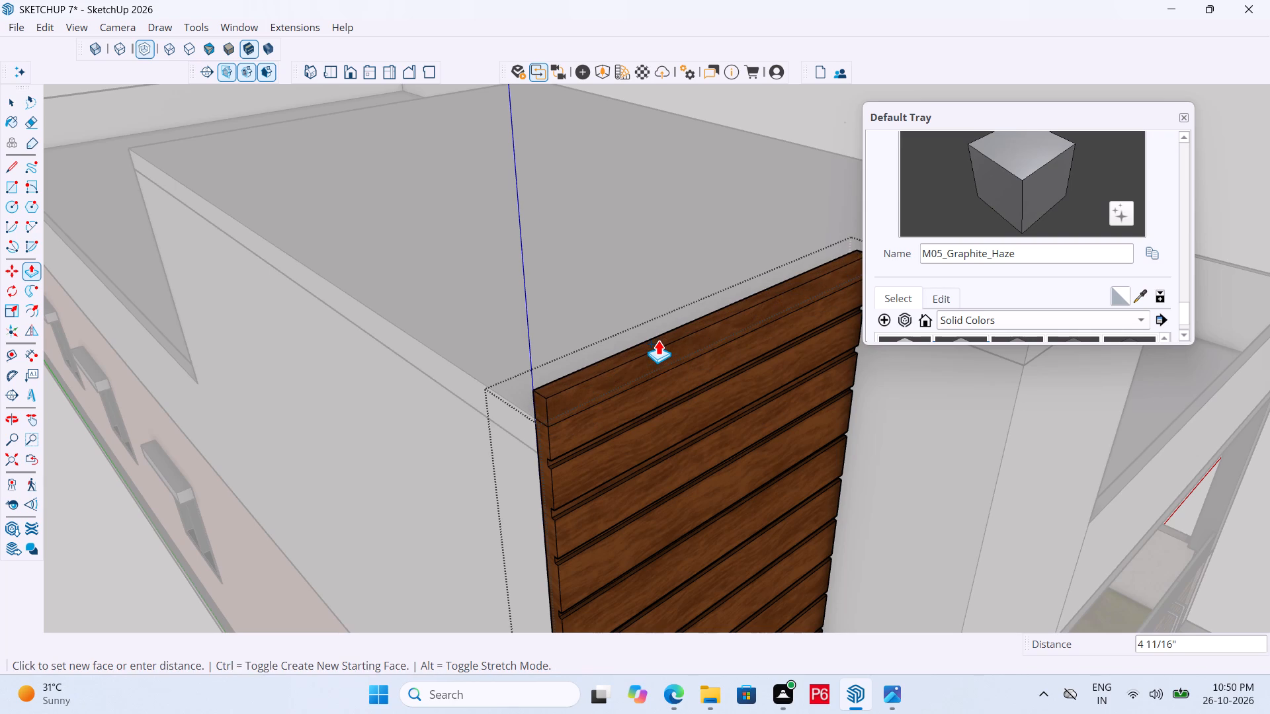
{"action": "type", "text": "3\""}
{"action": "key", "text": "Return"}
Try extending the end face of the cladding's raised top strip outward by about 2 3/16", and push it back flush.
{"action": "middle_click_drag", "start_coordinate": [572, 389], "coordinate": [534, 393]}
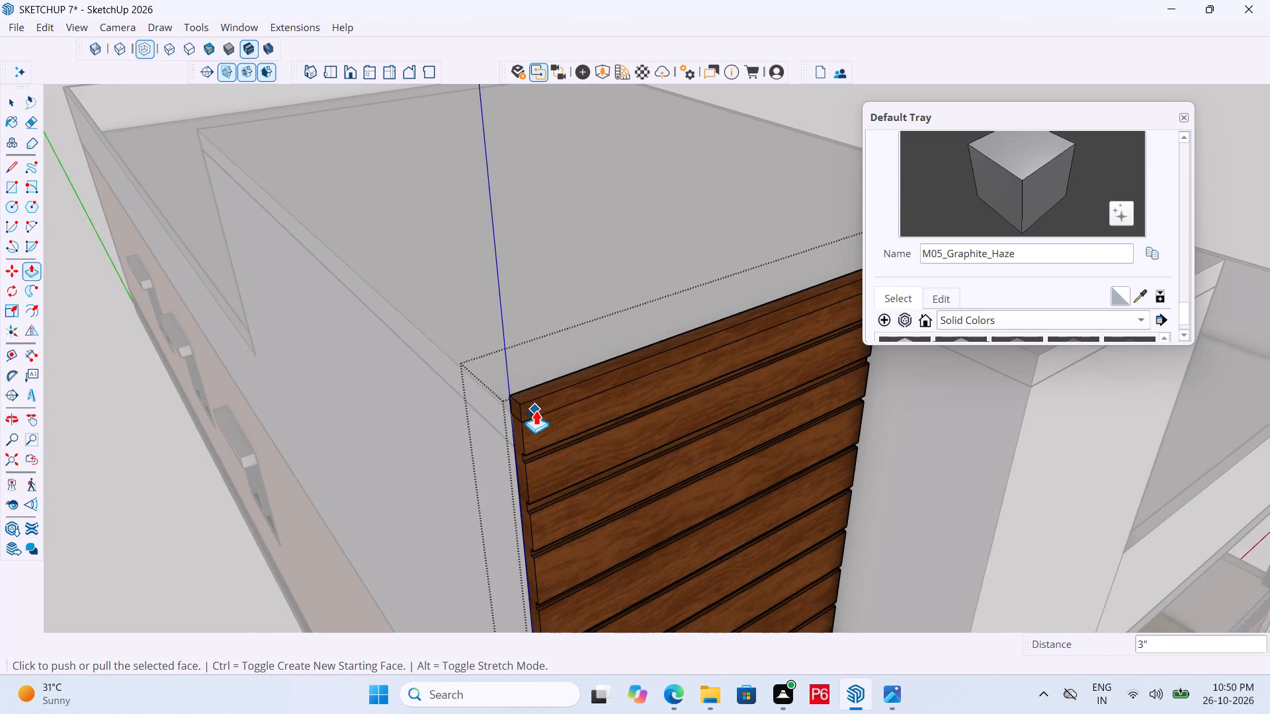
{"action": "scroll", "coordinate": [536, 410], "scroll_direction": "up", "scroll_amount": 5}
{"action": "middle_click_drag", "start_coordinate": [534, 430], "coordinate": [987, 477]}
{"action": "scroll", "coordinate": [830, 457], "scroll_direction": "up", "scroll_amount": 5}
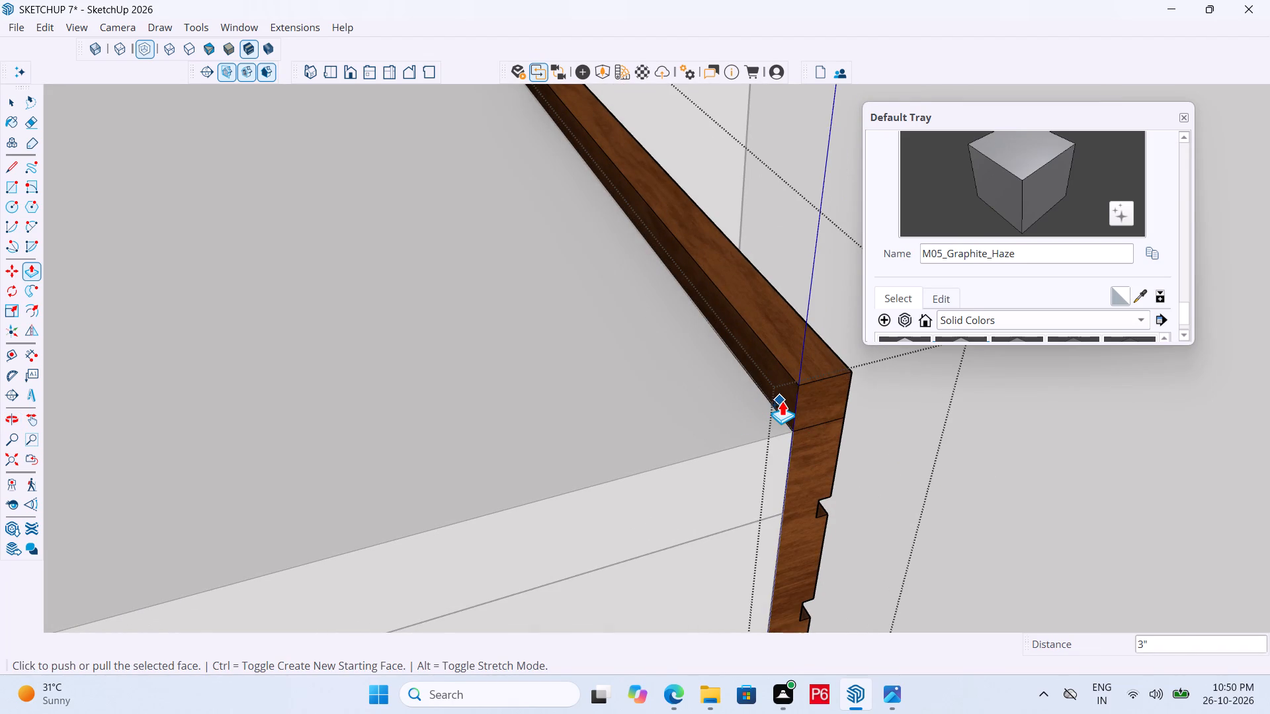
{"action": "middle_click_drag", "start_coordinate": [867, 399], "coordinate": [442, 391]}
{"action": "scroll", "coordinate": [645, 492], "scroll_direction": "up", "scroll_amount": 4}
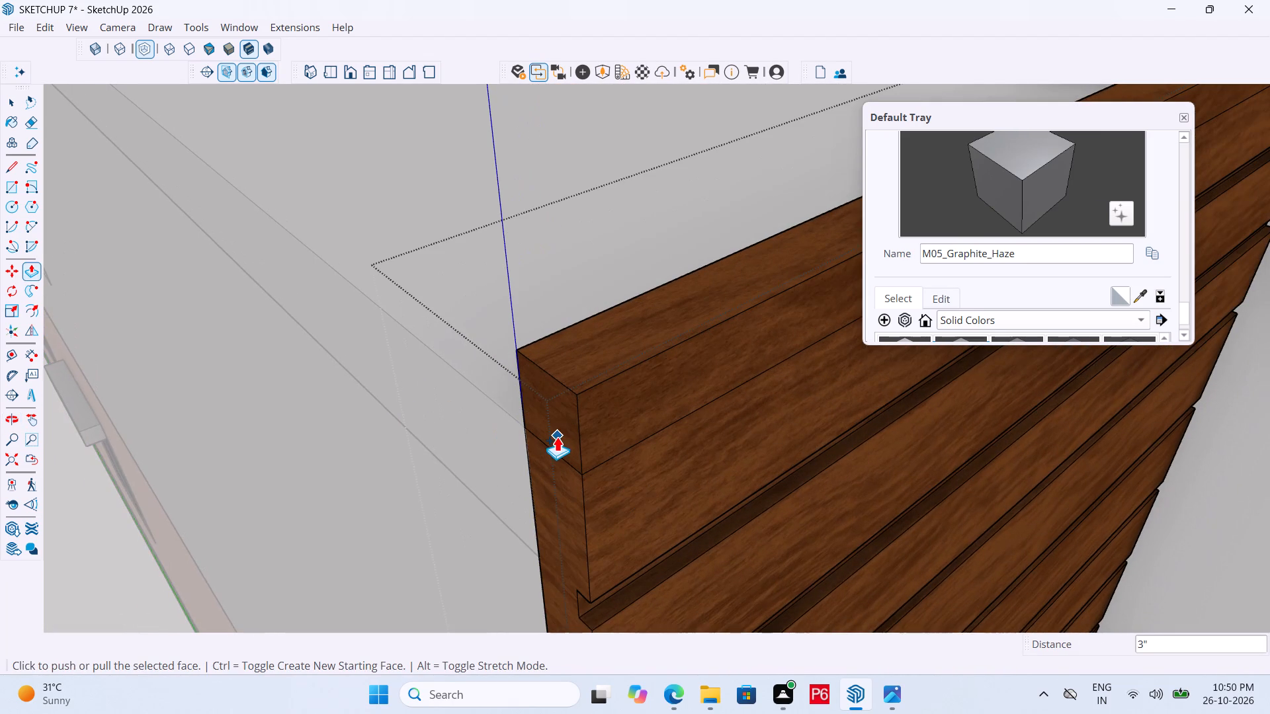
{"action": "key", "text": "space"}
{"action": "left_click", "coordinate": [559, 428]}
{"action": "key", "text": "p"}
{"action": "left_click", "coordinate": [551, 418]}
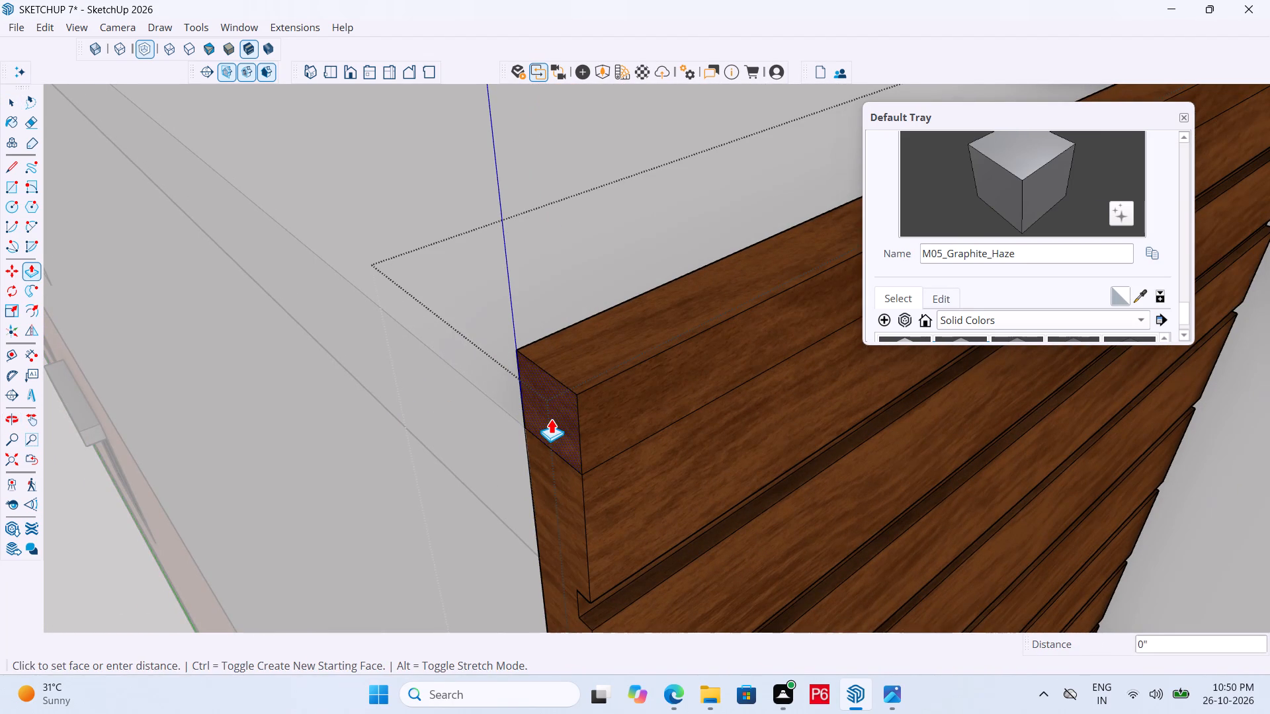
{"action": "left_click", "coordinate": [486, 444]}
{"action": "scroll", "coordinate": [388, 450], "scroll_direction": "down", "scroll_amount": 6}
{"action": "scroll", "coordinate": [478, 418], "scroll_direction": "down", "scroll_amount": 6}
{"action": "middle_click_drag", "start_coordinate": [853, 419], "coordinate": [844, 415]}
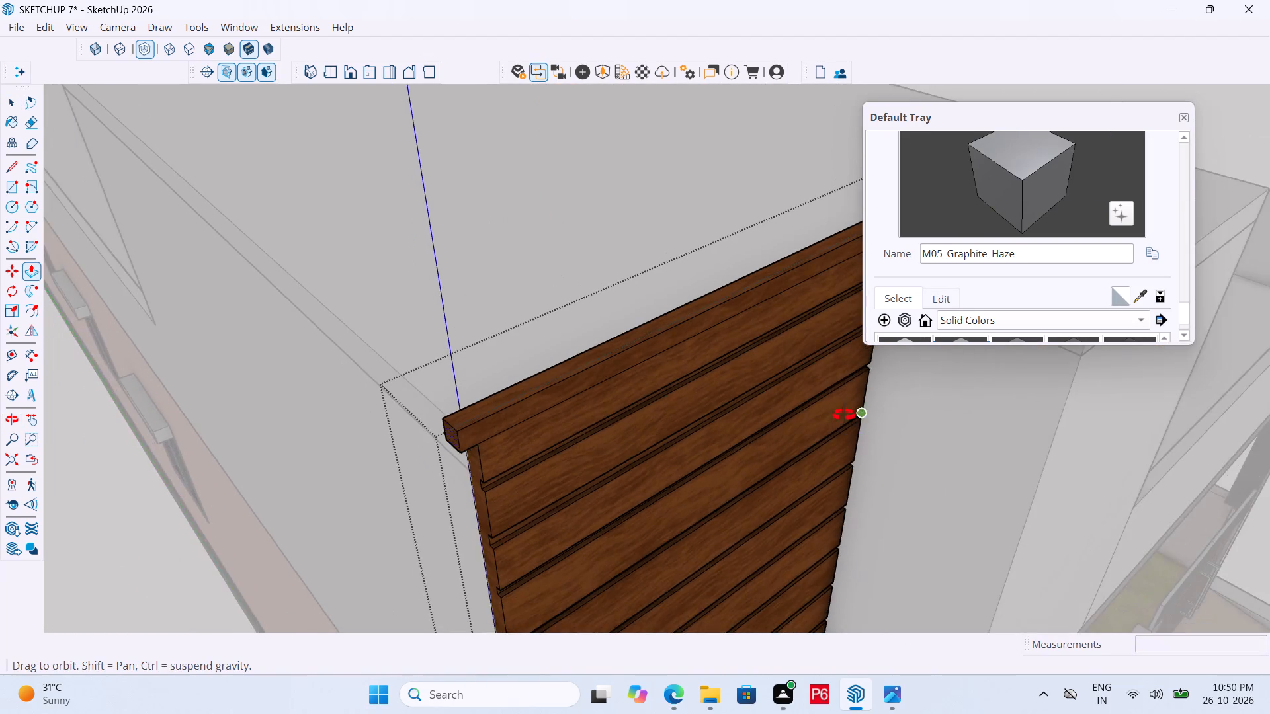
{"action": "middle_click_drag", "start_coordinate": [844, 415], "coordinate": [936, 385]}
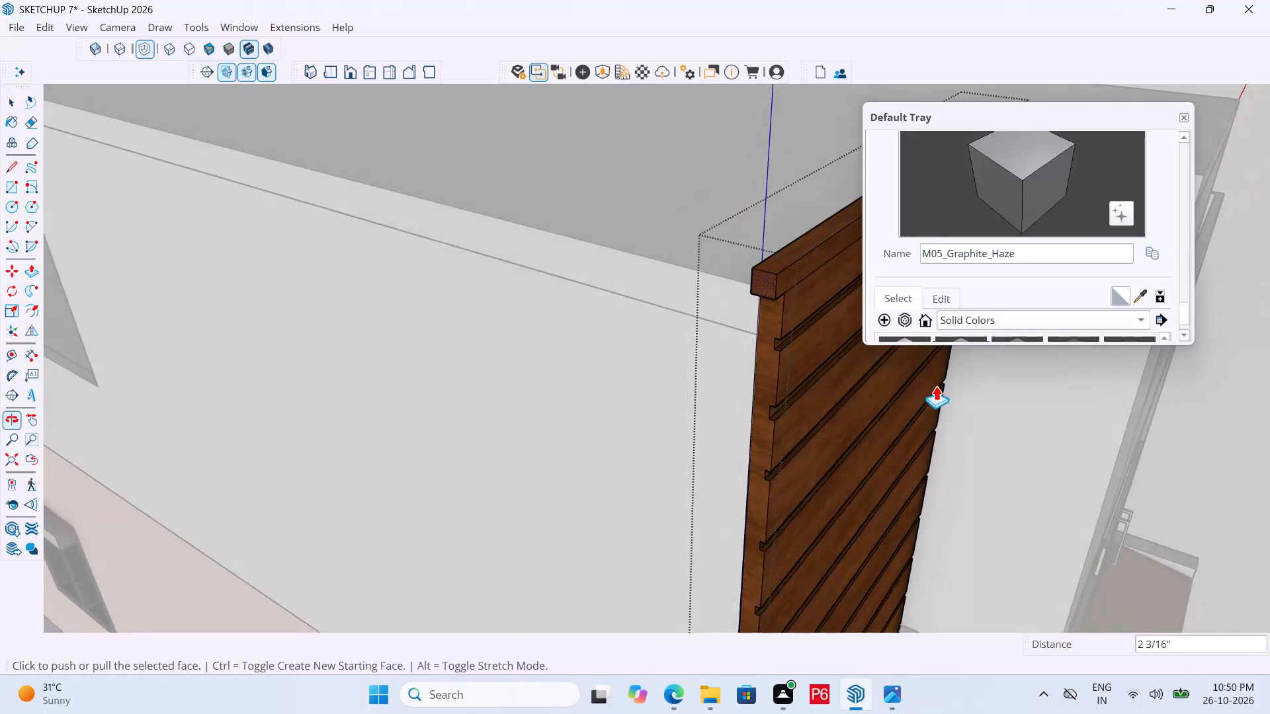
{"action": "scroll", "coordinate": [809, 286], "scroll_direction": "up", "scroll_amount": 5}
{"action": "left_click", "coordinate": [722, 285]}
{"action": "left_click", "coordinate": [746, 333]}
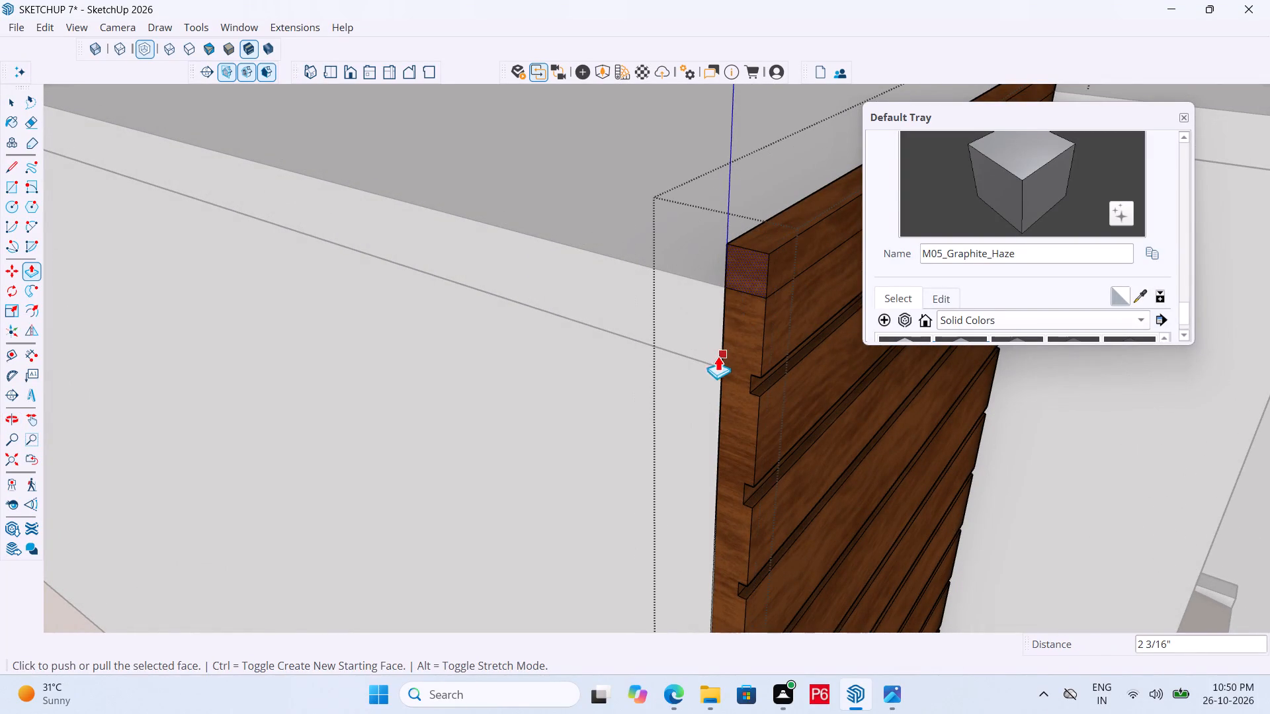
Push/Pull the back face of the cladding's raised top strip inward over the upper roof's edge as a cap.
{"action": "middle_click_drag", "start_coordinate": [718, 356], "coordinate": [1091, 402]}
{"action": "scroll", "coordinate": [802, 364], "scroll_direction": "up", "scroll_amount": 4}
{"action": "scroll", "coordinate": [675, 321], "scroll_direction": "down", "scroll_amount": 6}
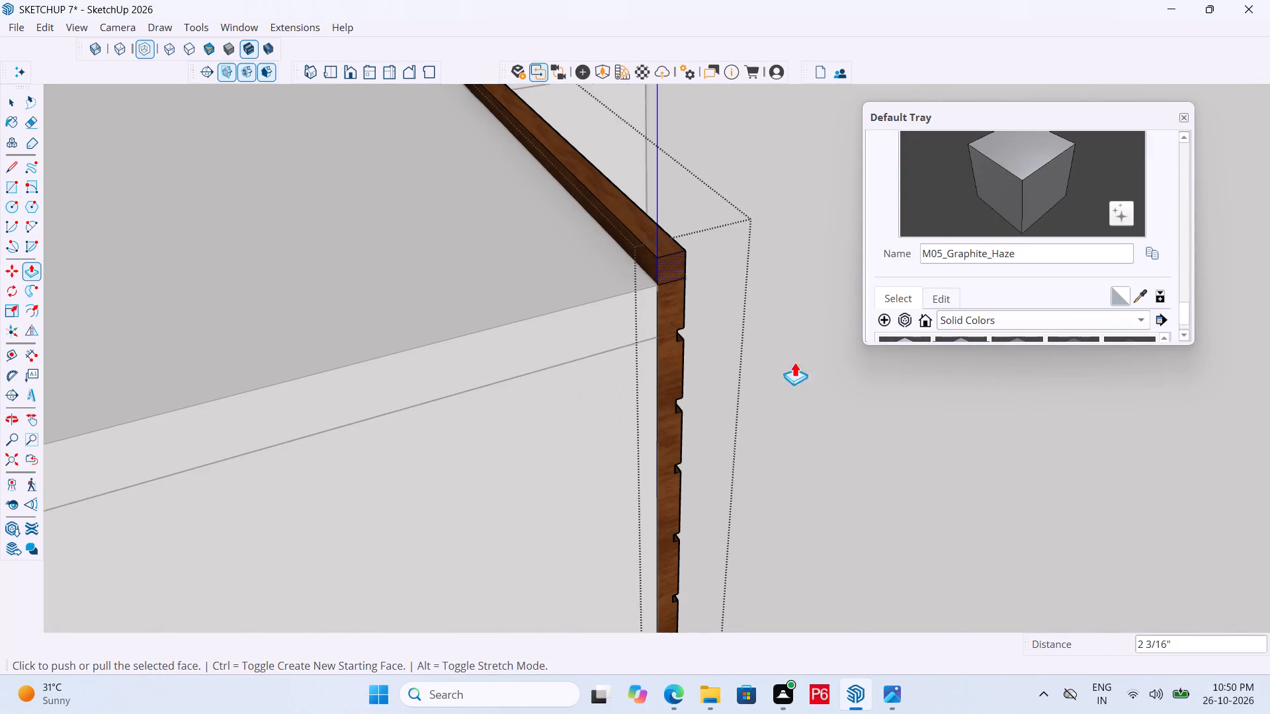
{"action": "scroll", "coordinate": [627, 290], "scroll_direction": "up", "scroll_amount": 5}
{"action": "left_click", "coordinate": [652, 247]}
{"action": "key", "text": "space"}
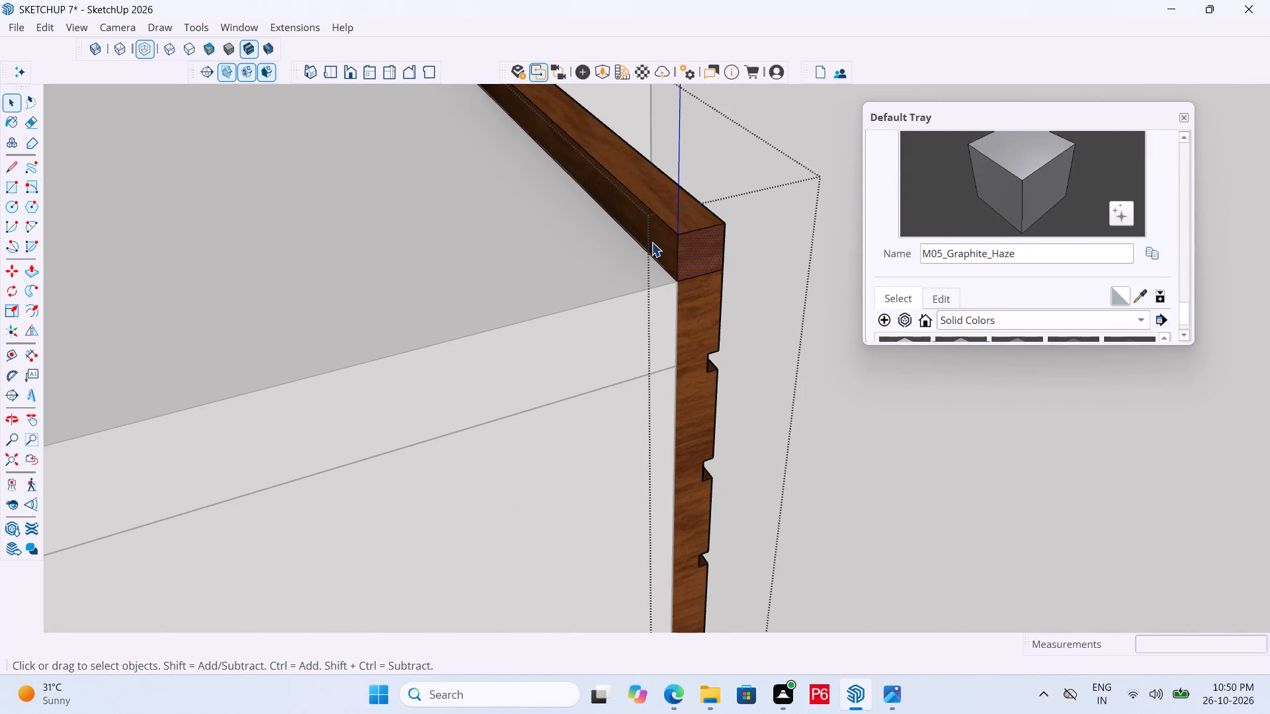
{"action": "left_click", "coordinate": [652, 242]}
{"action": "key", "text": "p"}
{"action": "left_click", "coordinate": [654, 241]}
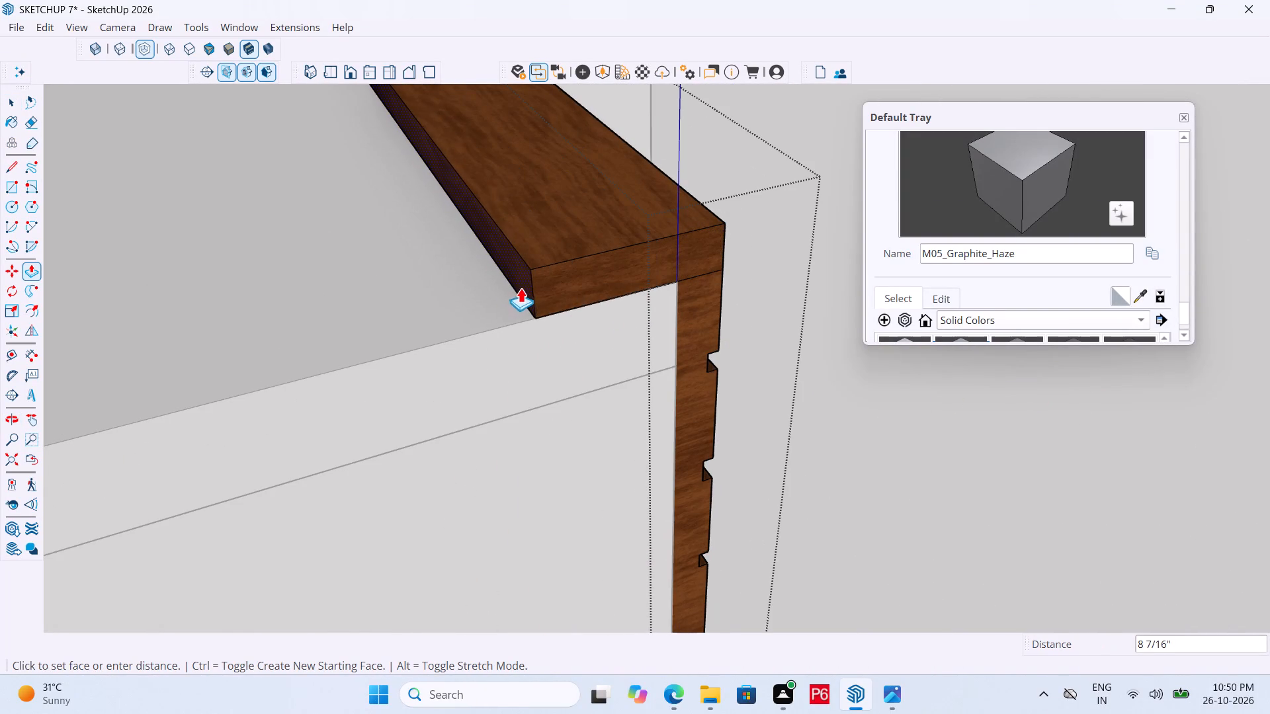
{"action": "left_click", "coordinate": [604, 319]}
Save the house model with the new cladding cap and close the cladding group.
{"action": "middle_click_drag", "start_coordinate": [774, 353], "coordinate": [723, 353]}
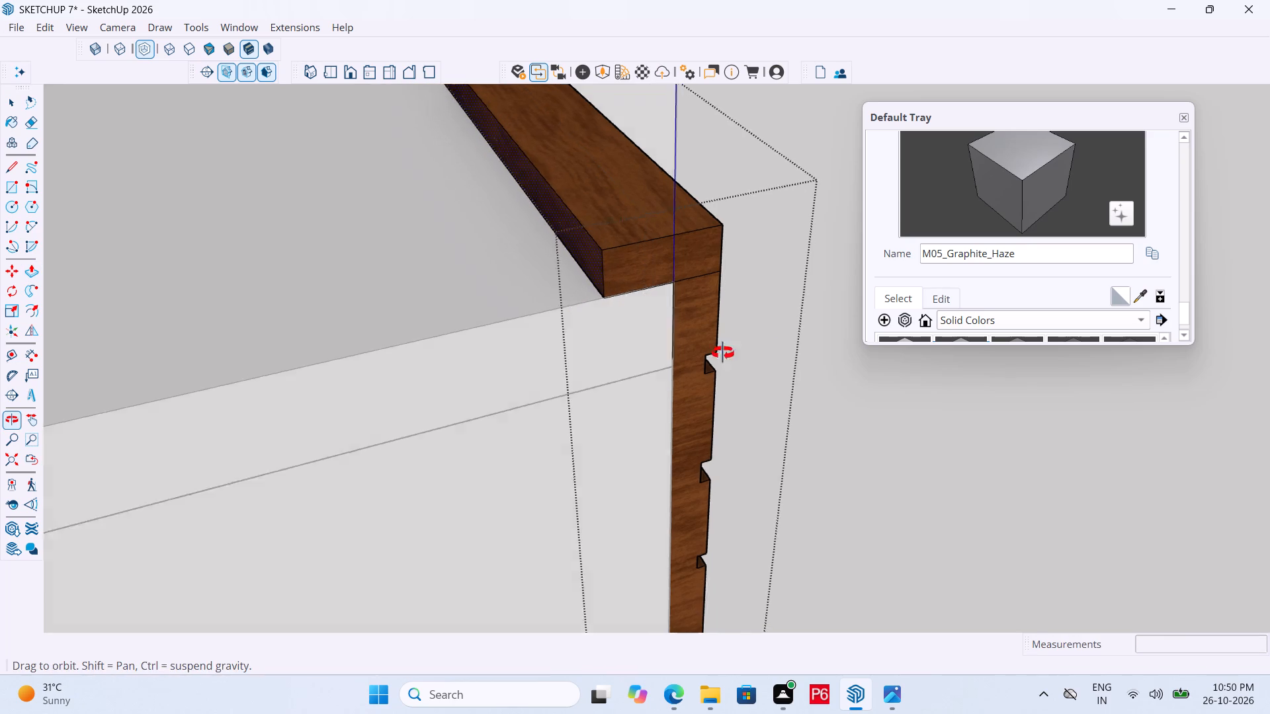
{"action": "middle_click_drag", "start_coordinate": [723, 353], "coordinate": [379, 324]}
{"action": "scroll", "coordinate": [405, 329], "scroll_direction": "down", "scroll_amount": 5}
{"action": "key", "text": "ctrl+s"}
{"action": "key", "text": "ctrl+s"}
{"action": "key", "text": "ctrl+s"}
{"action": "key", "text": "ctrl+s"}
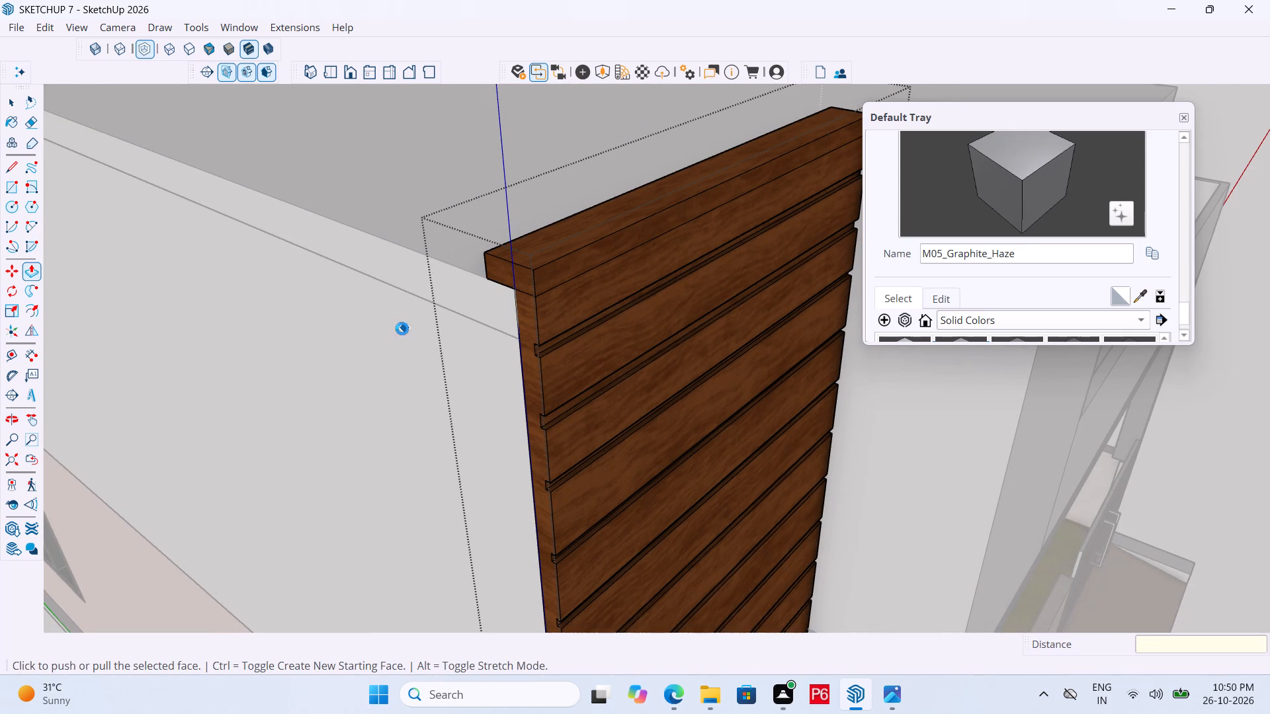
{"action": "key", "text": "ctrl+s"}
{"action": "key", "text": "ctrl+s"}
{"action": "key", "text": "ctrl+s"}
{"action": "scroll", "coordinate": [412, 254], "scroll_direction": "down", "scroll_amount": 14}
{"action": "key", "text": "space"}
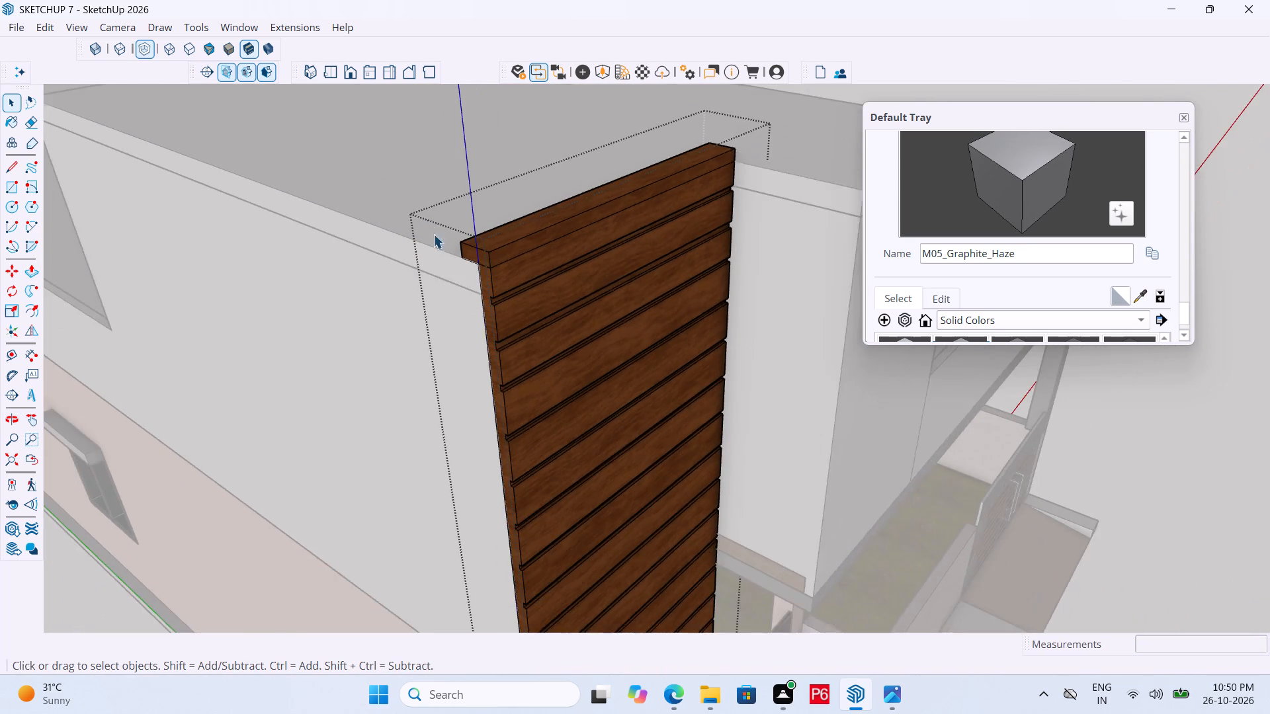
{"action": "scroll", "coordinate": [433, 234], "scroll_direction": "down", "scroll_amount": 4}
{"action": "key", "text": "space"}
{"action": "left_click", "coordinate": [1064, 475]}
Examine the house from the side and front, including the capped cladding, corner post, compound wall and both gates.
{"action": "middle_click_drag", "start_coordinate": [692, 450], "coordinate": [831, 403]}
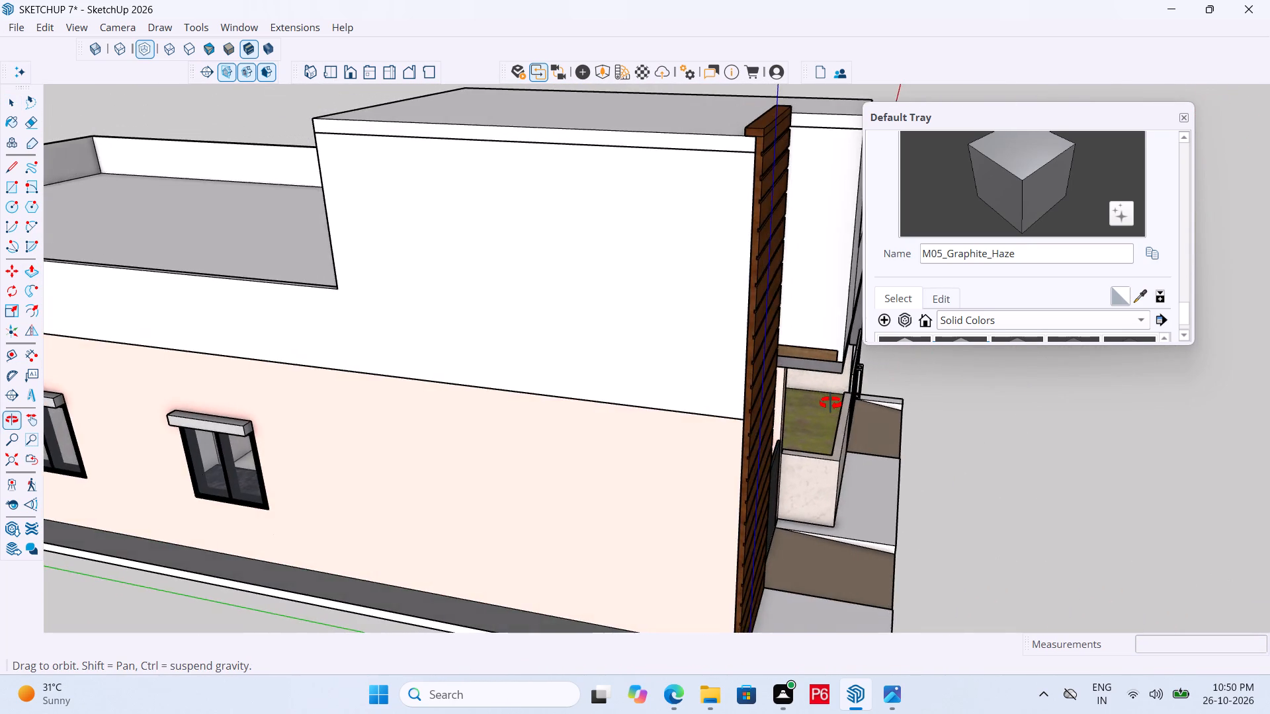
{"action": "middle_click_drag", "start_coordinate": [831, 403], "coordinate": [530, 454]}
{"action": "middle_click_drag", "start_coordinate": [841, 446], "coordinate": [602, 457]}
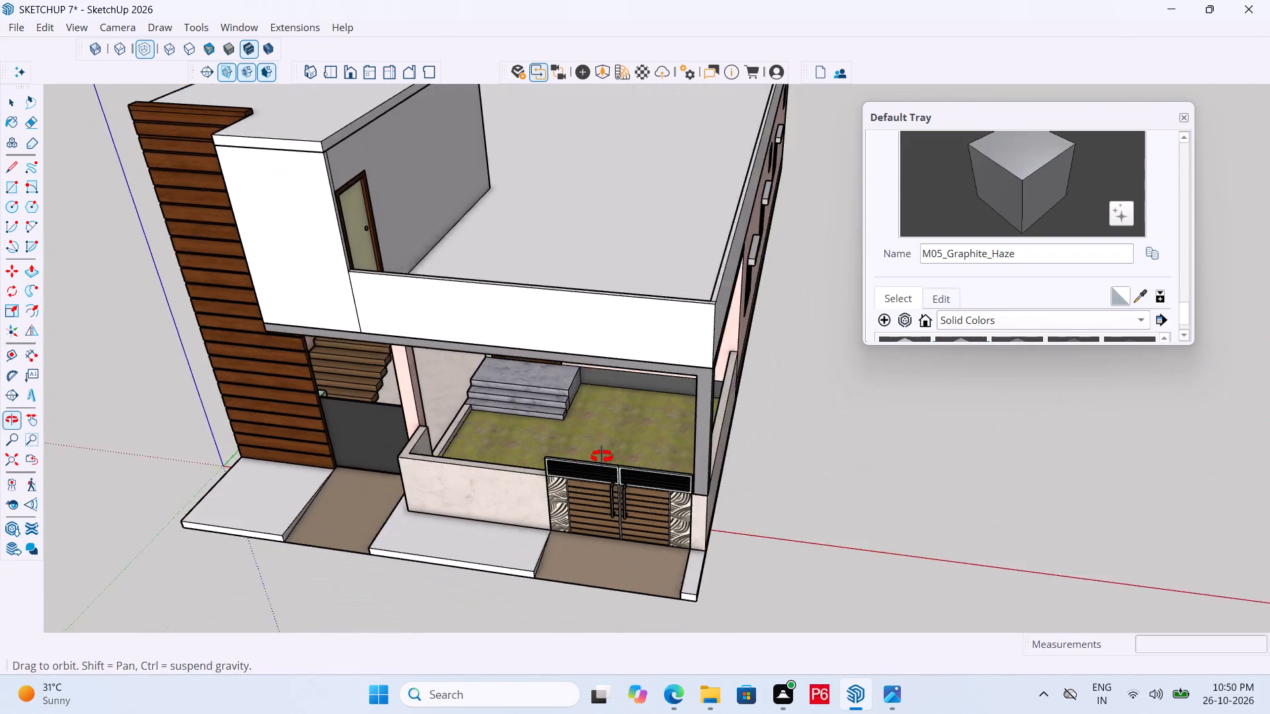
{"action": "middle_click_drag", "start_coordinate": [602, 457], "coordinate": [573, 457]}
{"action": "scroll", "coordinate": [913, 531], "scroll_direction": "down", "scroll_amount": 4}
{"action": "middle_click_drag", "start_coordinate": [499, 413], "coordinate": [551, 356]}
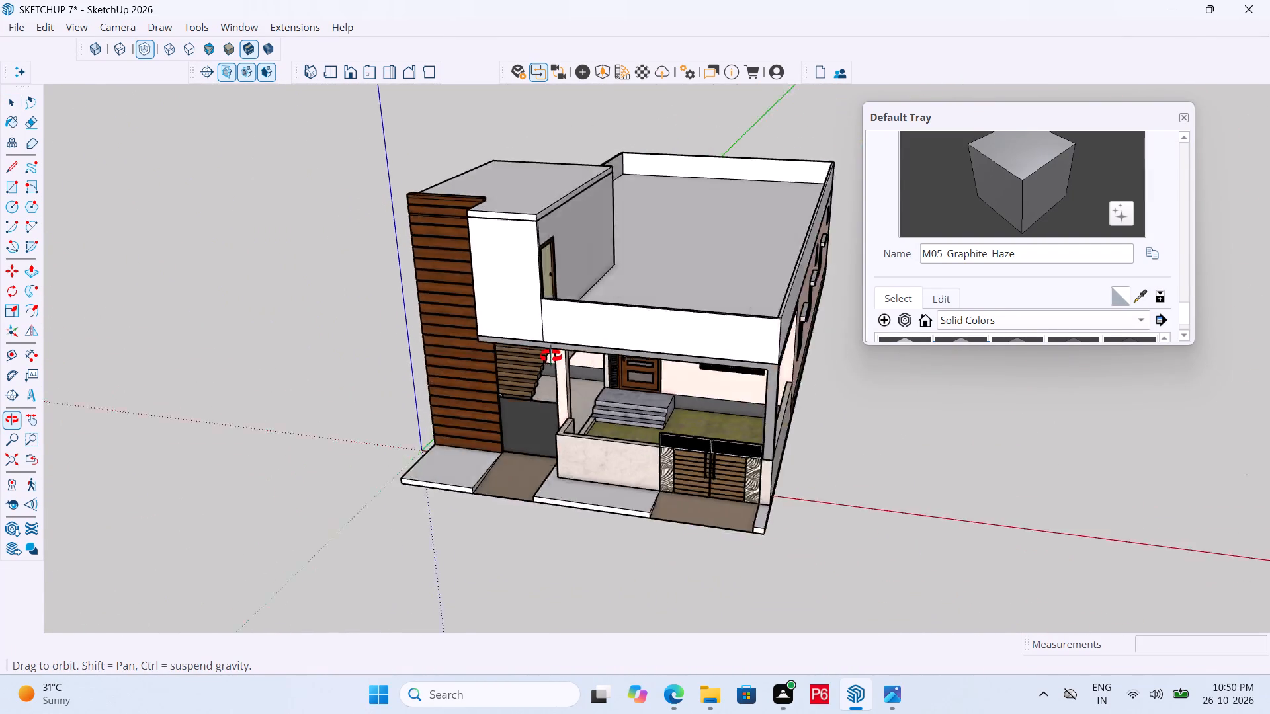
{"action": "middle_click_drag", "start_coordinate": [551, 356], "coordinate": [591, 356]}
{"action": "scroll", "coordinate": [860, 473], "scroll_direction": "up", "scroll_amount": 12}
{"action": "middle_click_drag", "start_coordinate": [765, 442], "coordinate": [376, 468]}
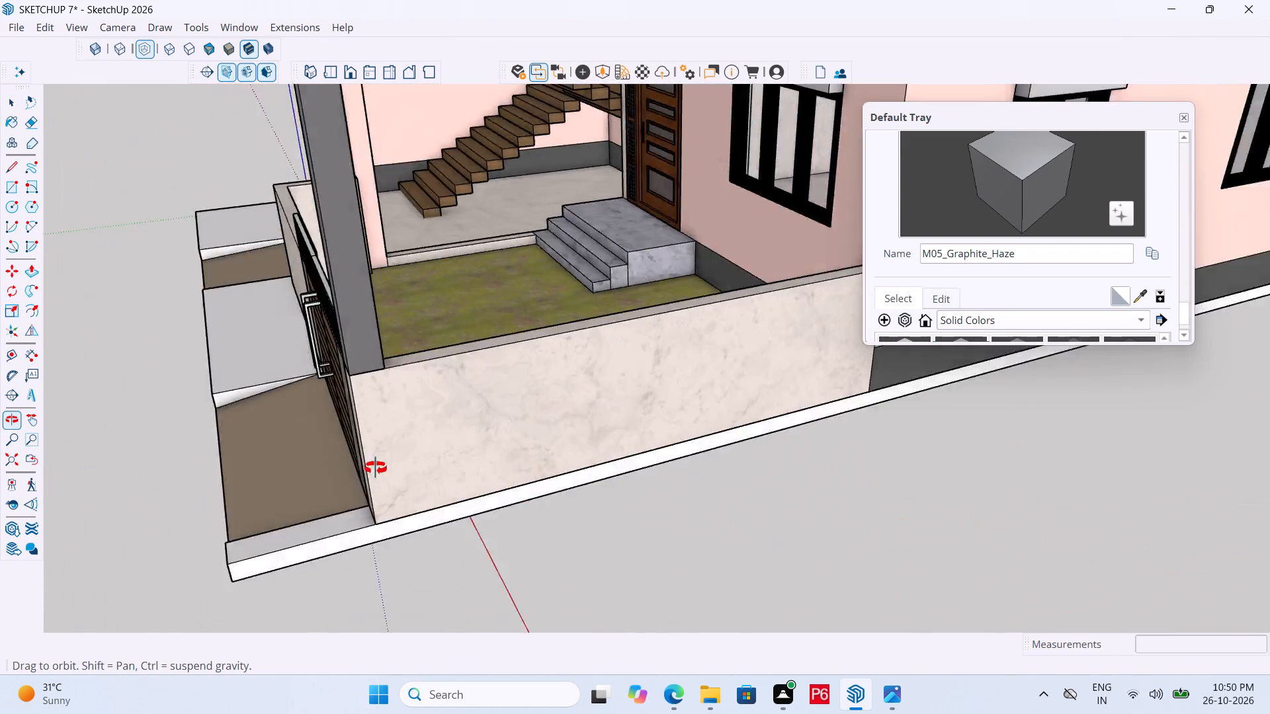
{"action": "middle_click_drag", "start_coordinate": [376, 468], "coordinate": [669, 483]}
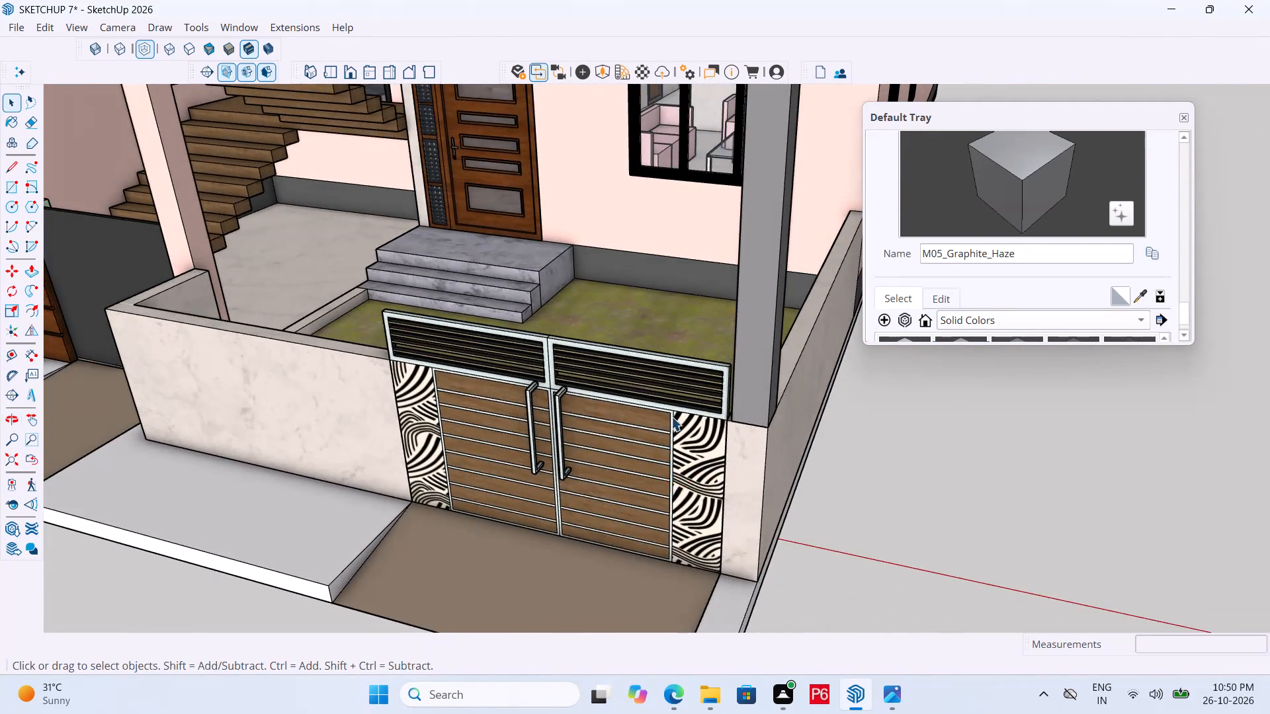
{"action": "scroll", "coordinate": [671, 416], "scroll_direction": "down", "scroll_amount": 6}
{"action": "middle_click_drag", "start_coordinate": [554, 413], "coordinate": [819, 396]}
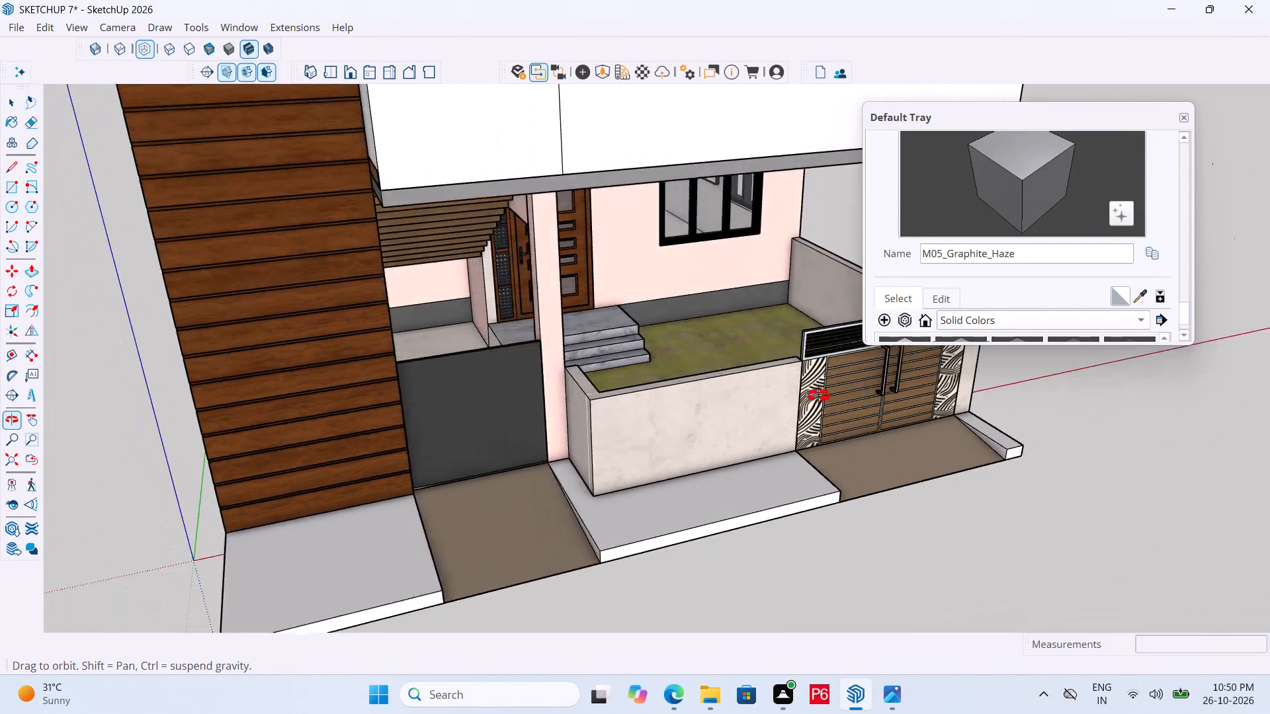
{"action": "middle_click_drag", "start_coordinate": [819, 396], "coordinate": [586, 428]}
{"action": "middle_click_drag", "start_coordinate": [583, 426], "coordinate": [776, 368]}
{"action": "scroll", "coordinate": [419, 368], "scroll_direction": "up", "scroll_amount": 5}
{"action": "double_click", "coordinate": [435, 366]}
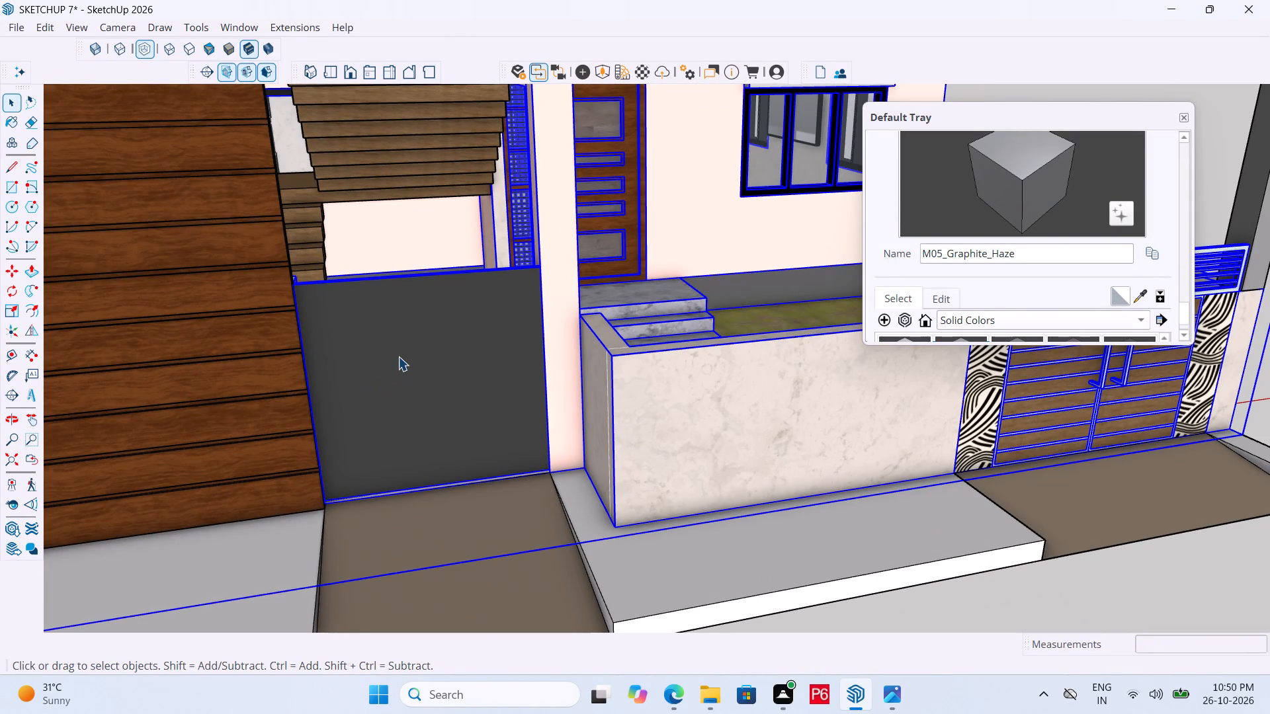
{"action": "scroll", "coordinate": [383, 364], "scroll_direction": "down", "scroll_amount": 4}
{"action": "scroll", "coordinate": [480, 407], "scroll_direction": "down", "scroll_amount": 6}
{"action": "left_click", "coordinate": [878, 454]}
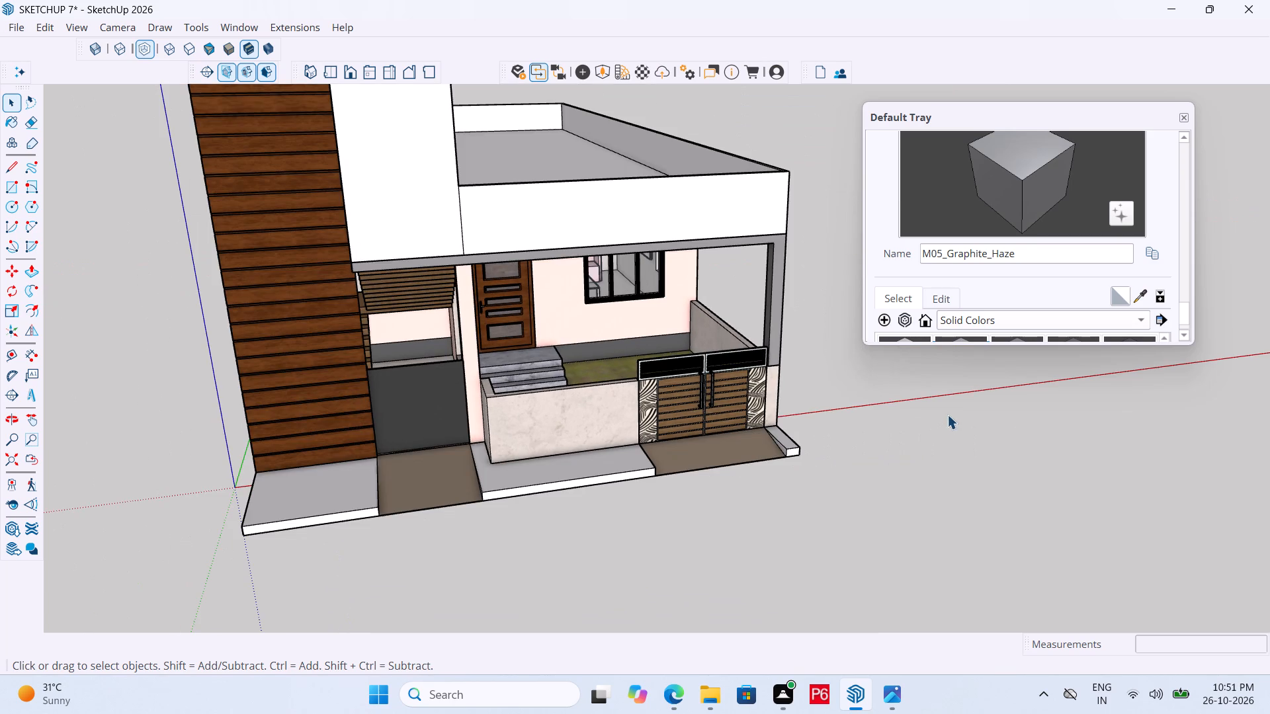
{"action": "middle_click_drag", "start_coordinate": [960, 409], "coordinate": [746, 446]}
{"action": "scroll", "coordinate": [907, 427], "scroll_direction": "down", "scroll_amount": 1}
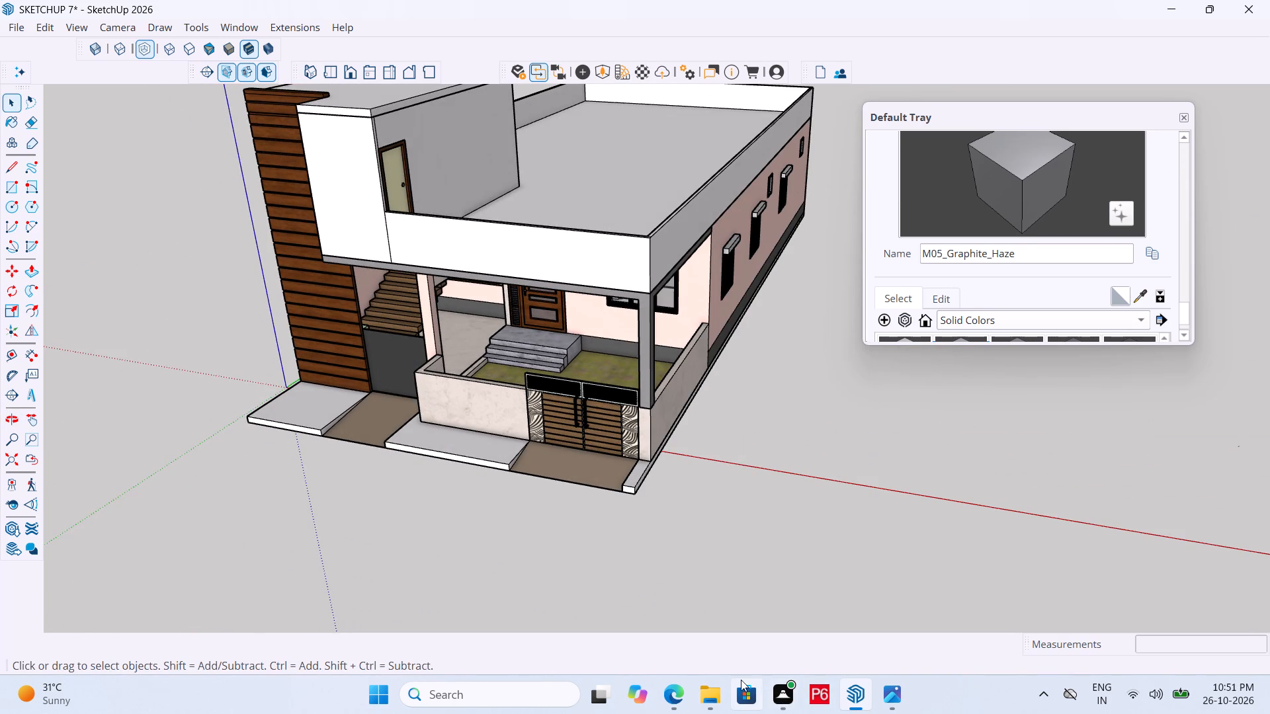
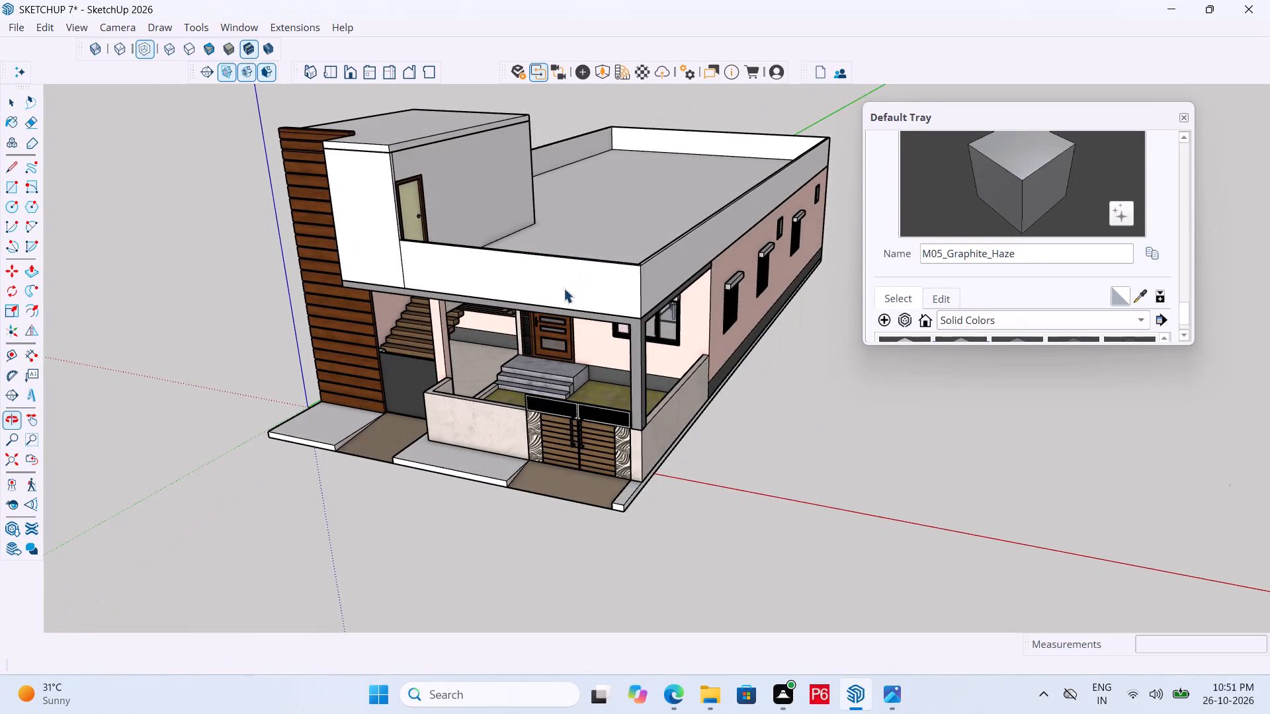
Examine the lowered parapet's front corner, the corner post beneath it and the front of the house.
{"action": "scroll", "coordinate": [555, 297], "scroll_direction": "up", "scroll_amount": 4}
{"action": "middle_click_drag", "start_coordinate": [646, 284], "coordinate": [614, 391]}
{"action": "scroll", "coordinate": [624, 412], "scroll_direction": "up", "scroll_amount": 4}
{"action": "key", "text": "space"}
{"action": "scroll", "coordinate": [637, 450], "scroll_direction": "up", "scroll_amount": 5}
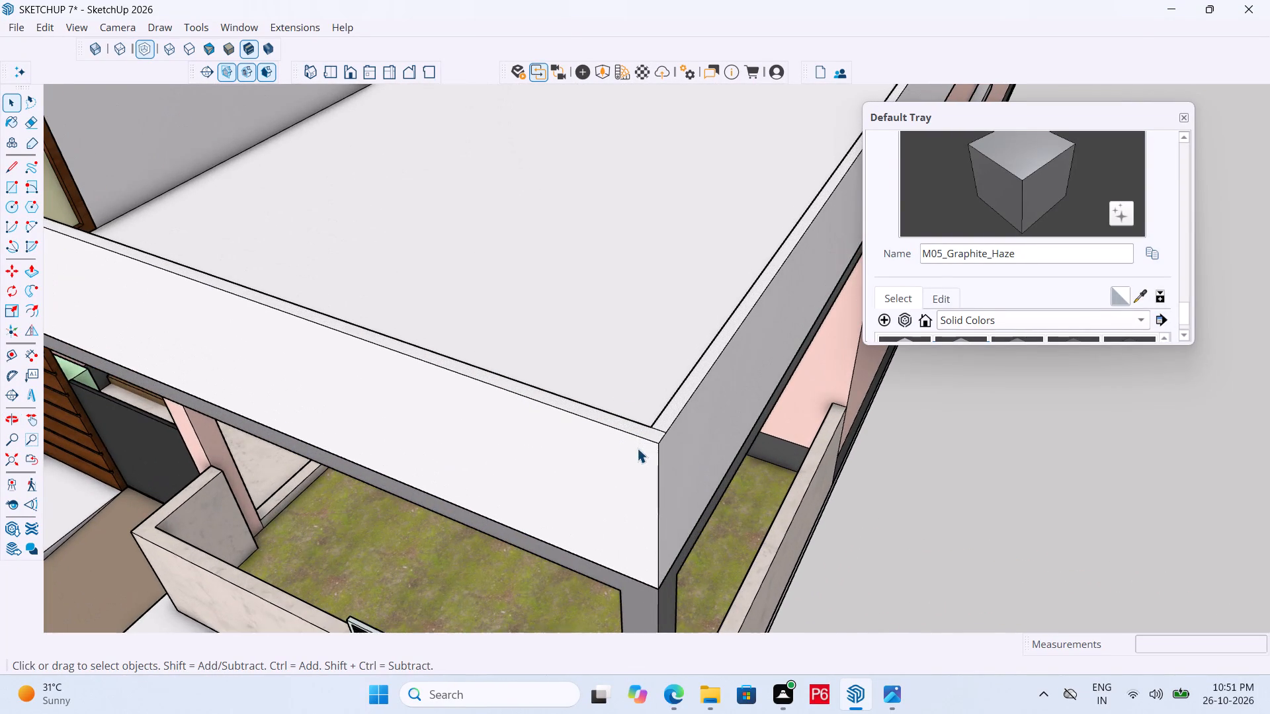
{"action": "left_click", "coordinate": [630, 431]}
{"action": "scroll", "coordinate": [652, 288], "scroll_direction": "down", "scroll_amount": 6}
{"action": "middle_click_drag", "start_coordinate": [575, 360], "coordinate": [582, 334]}
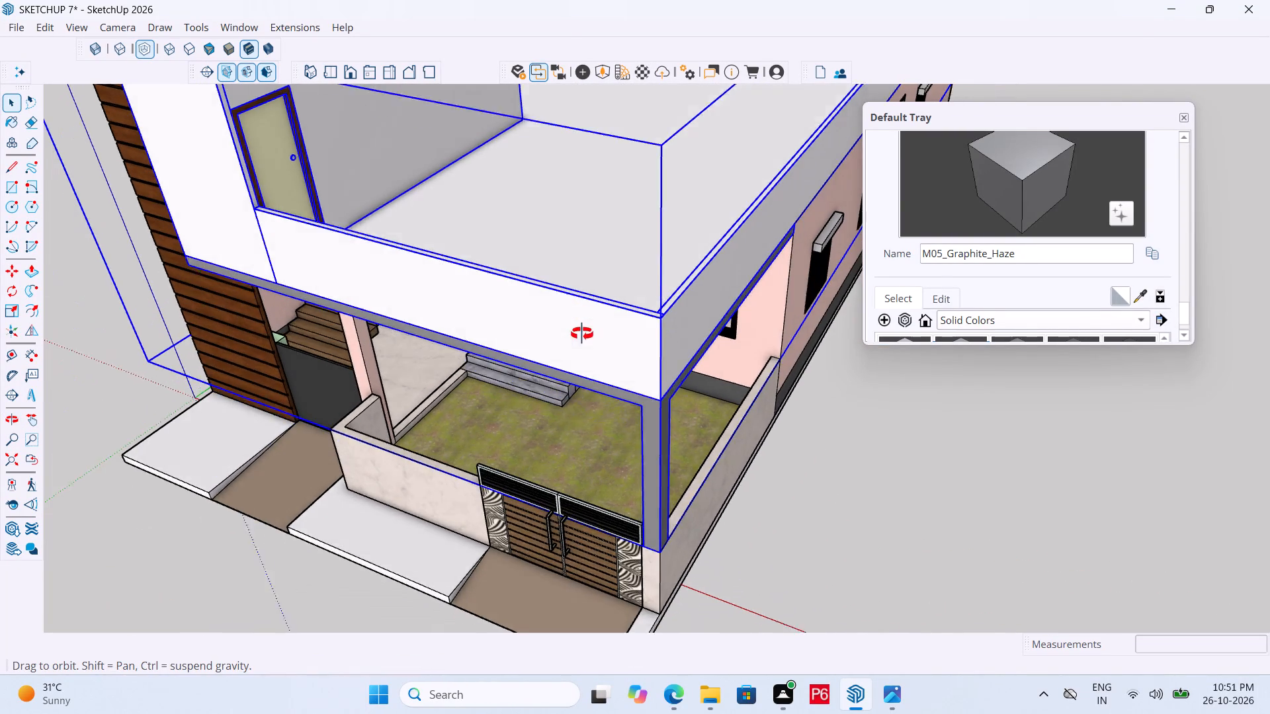
{"action": "middle_click_drag", "start_coordinate": [582, 334], "coordinate": [681, 321]}
{"action": "scroll", "coordinate": [747, 343], "scroll_direction": "down", "scroll_amount": 5}
{"action": "middle_click_drag", "start_coordinate": [732, 352], "coordinate": [736, 306]}
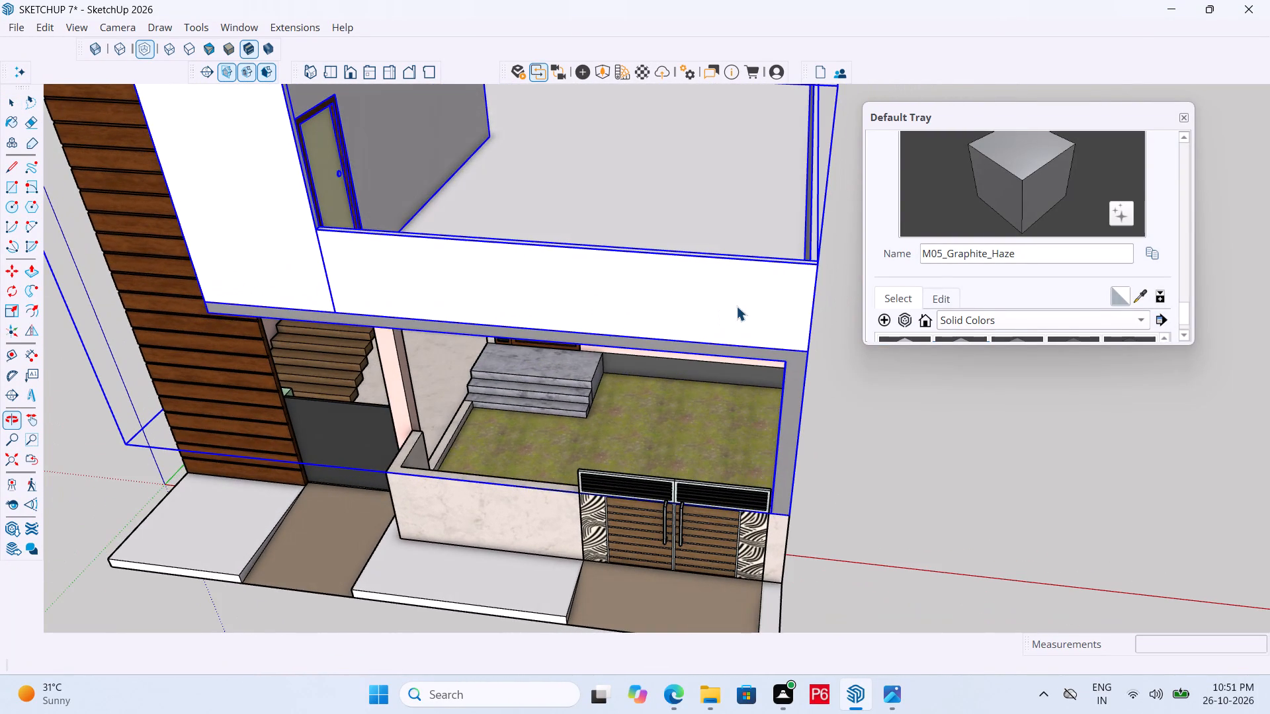
{"action": "middle_click_drag", "start_coordinate": [736, 306], "coordinate": [665, 325]}
{"action": "key", "text": "space"}
Clear the selection and save the house model.
{"action": "left_click", "coordinate": [800, 419]}
{"action": "key", "text": "ctrl+s"}
{"action": "key", "text": "ctrl+s"}
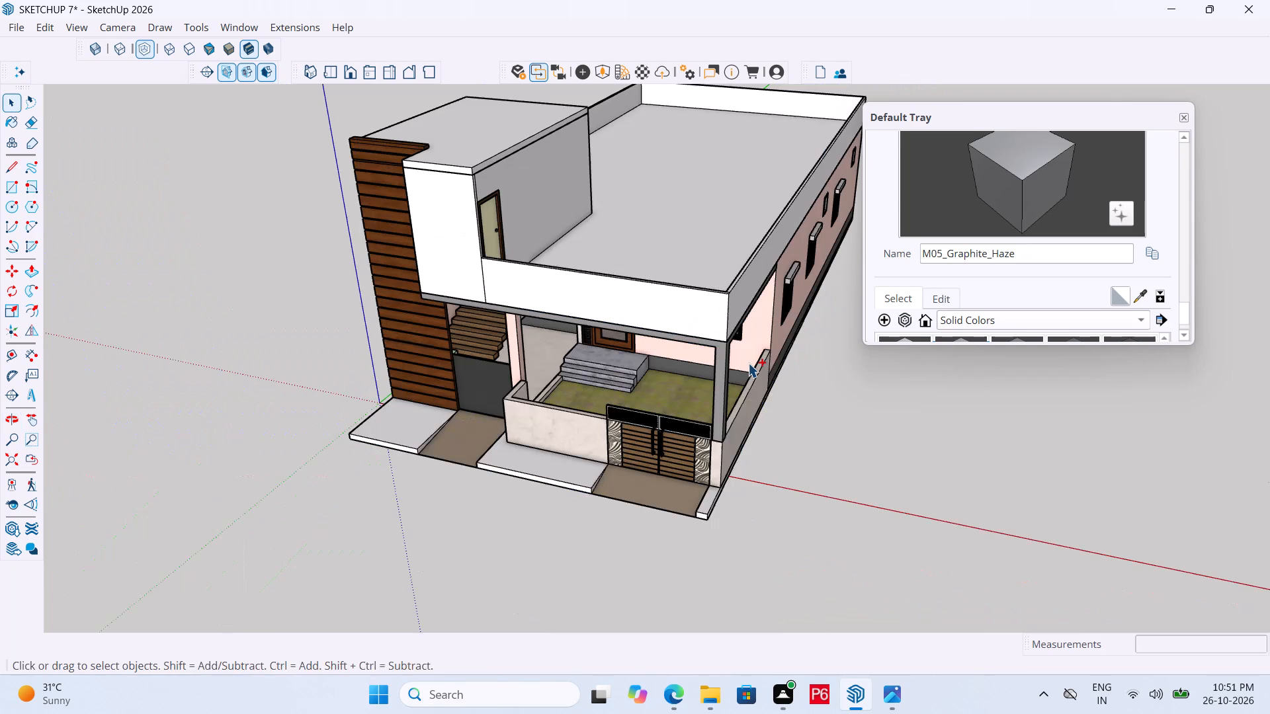
{"action": "key", "text": "ctrl+s"}
{"action": "key", "text": "ctrl+s"}
{"action": "key", "text": "ctrl+s"}
{"action": "key", "text": "ctrl+s"}
{"action": "key", "text": "ctrl+s"}
{"action": "key", "text": "ctrl+s"}
{"action": "key", "text": "ctrl+s"}
{"action": "key", "text": "ctrl+s"}
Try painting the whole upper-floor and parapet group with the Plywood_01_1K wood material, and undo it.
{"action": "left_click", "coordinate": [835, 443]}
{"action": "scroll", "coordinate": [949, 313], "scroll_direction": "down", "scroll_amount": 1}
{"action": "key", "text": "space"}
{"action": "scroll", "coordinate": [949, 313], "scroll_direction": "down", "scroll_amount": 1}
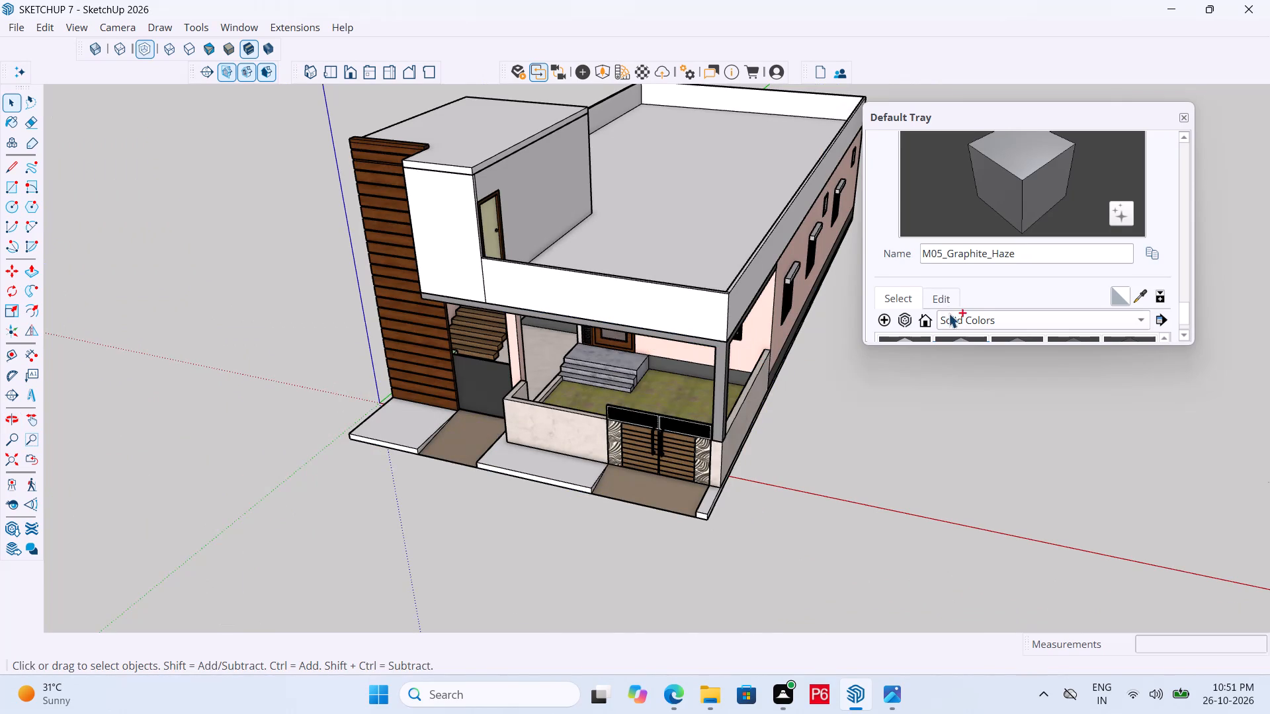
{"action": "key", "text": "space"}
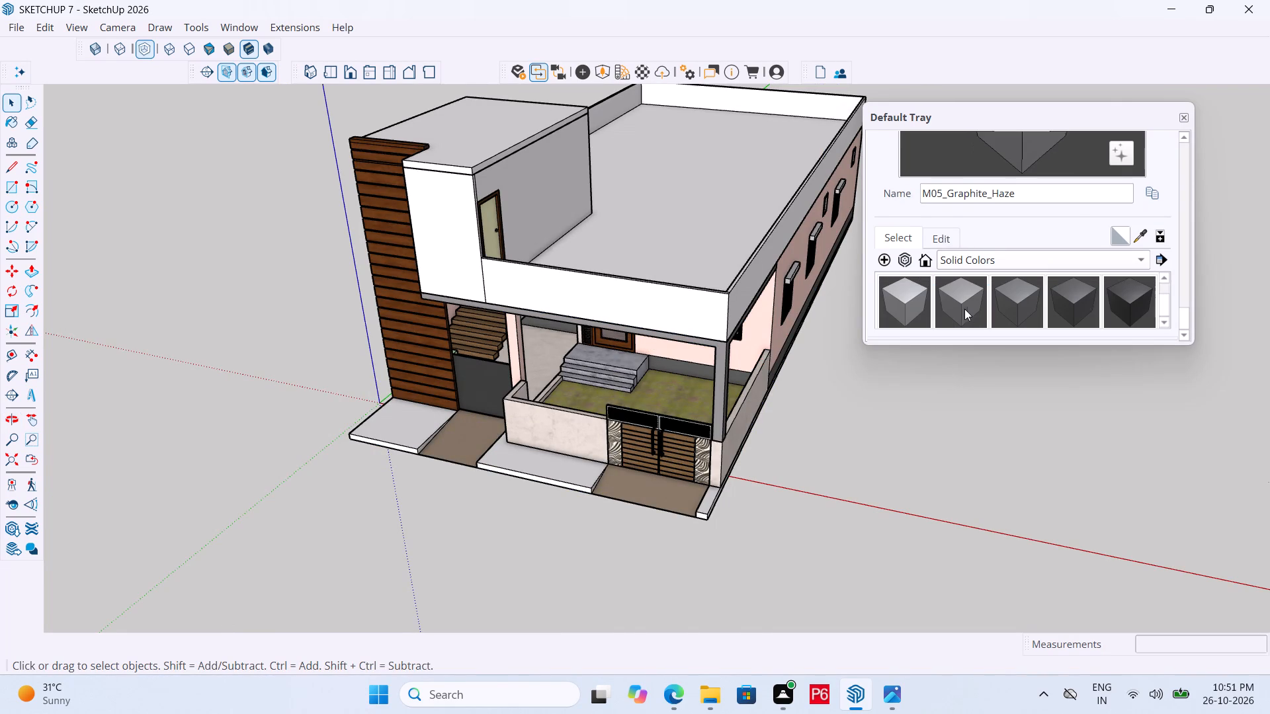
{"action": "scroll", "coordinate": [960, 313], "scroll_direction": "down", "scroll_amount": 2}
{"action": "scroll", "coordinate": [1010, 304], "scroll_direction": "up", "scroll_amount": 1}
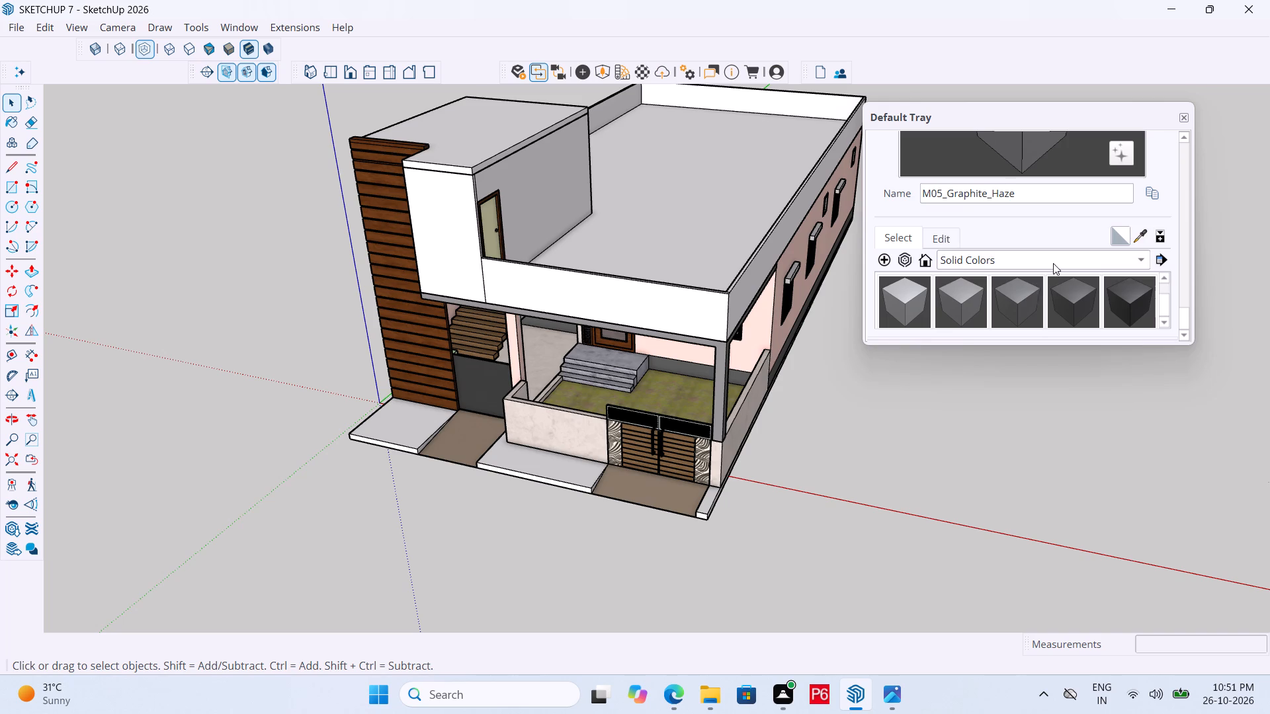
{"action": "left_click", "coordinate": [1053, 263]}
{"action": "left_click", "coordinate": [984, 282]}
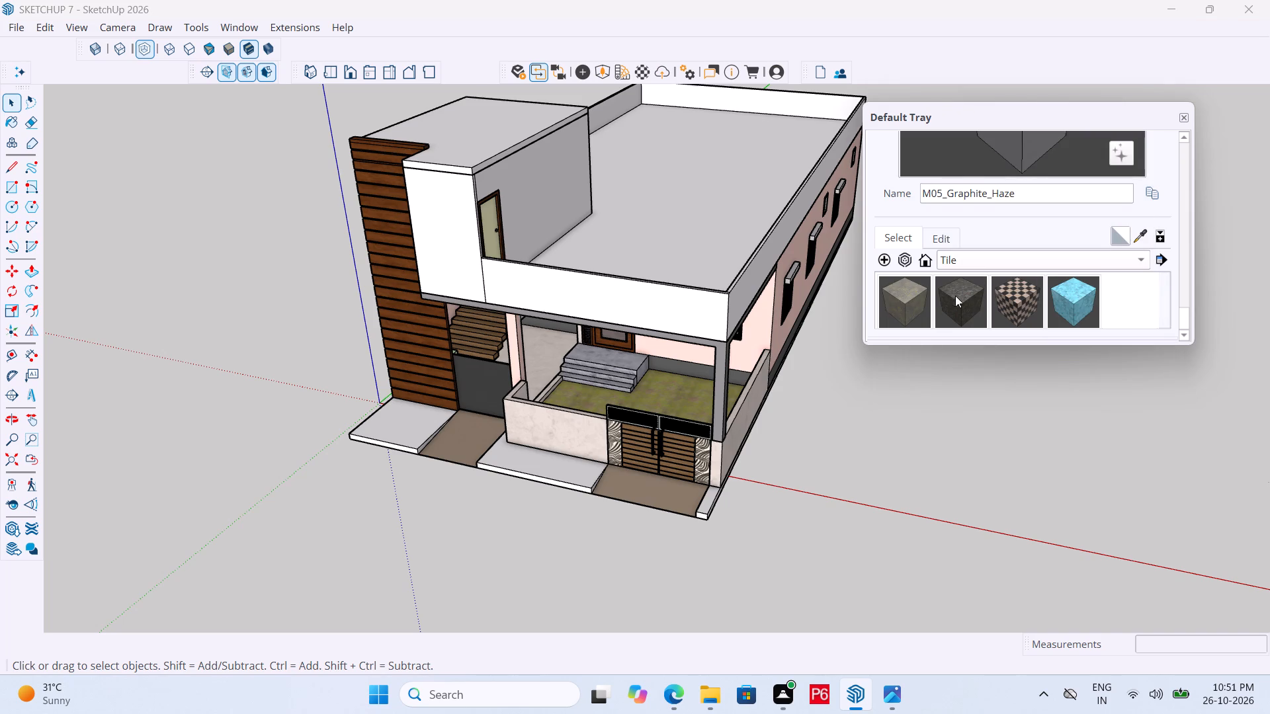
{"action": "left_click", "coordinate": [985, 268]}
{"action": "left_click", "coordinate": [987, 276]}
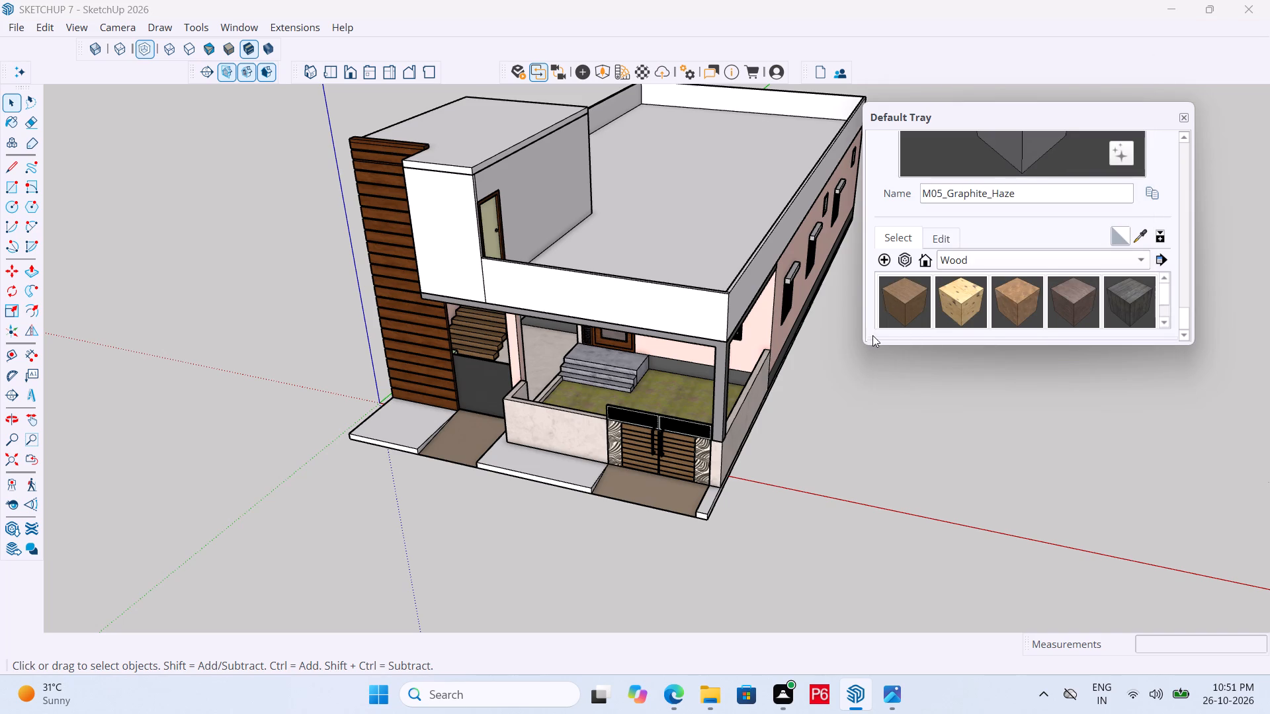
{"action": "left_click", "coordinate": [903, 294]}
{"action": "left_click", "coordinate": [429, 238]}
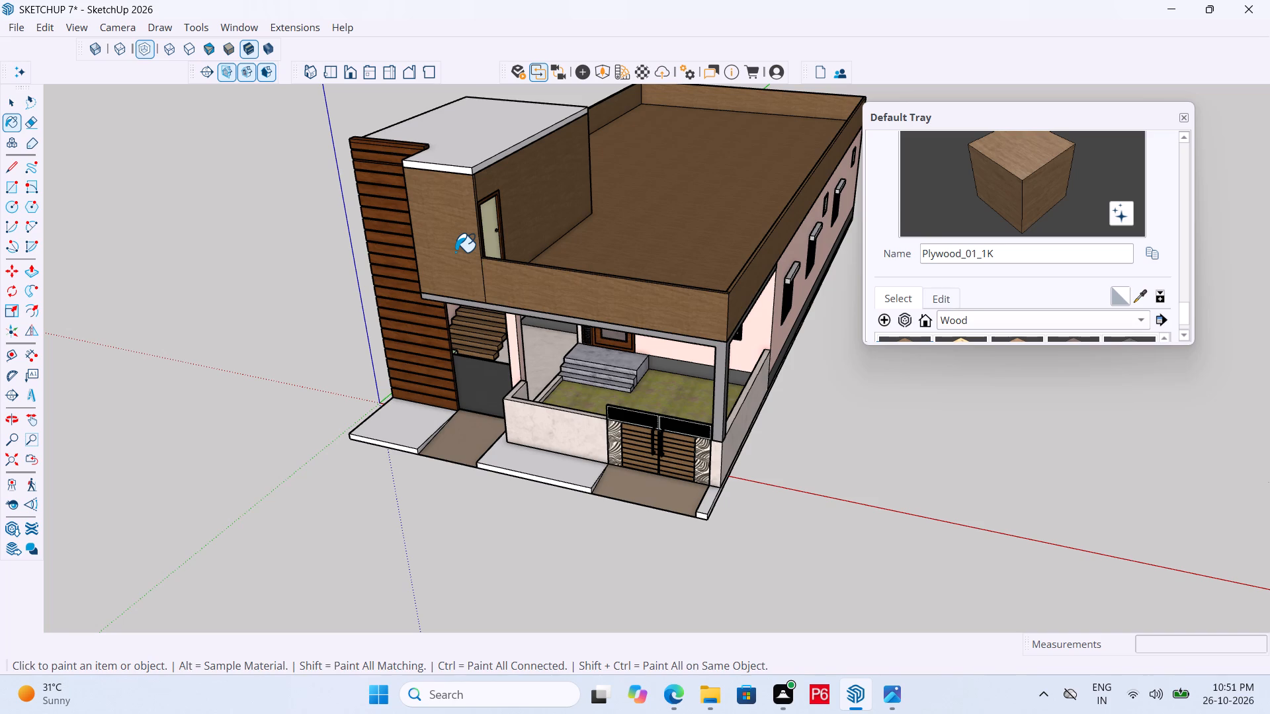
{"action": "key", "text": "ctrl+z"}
Inside the upper-floor group, paint only the upper room's front face with the Plaster_02_1K plaster material.
{"action": "key", "text": "space"}
{"action": "double_click", "coordinate": [454, 250]}
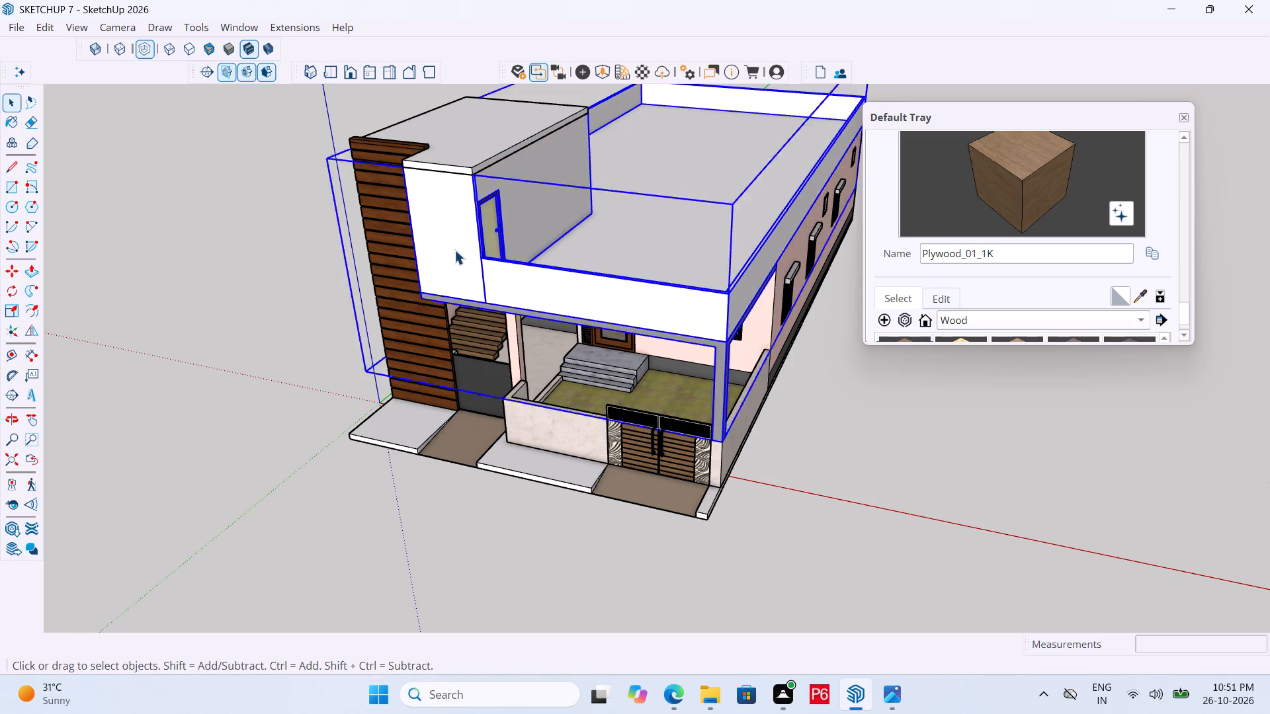
{"action": "left_click", "coordinate": [448, 239]}
{"action": "scroll", "coordinate": [935, 280], "scroll_direction": "down", "scroll_amount": 2}
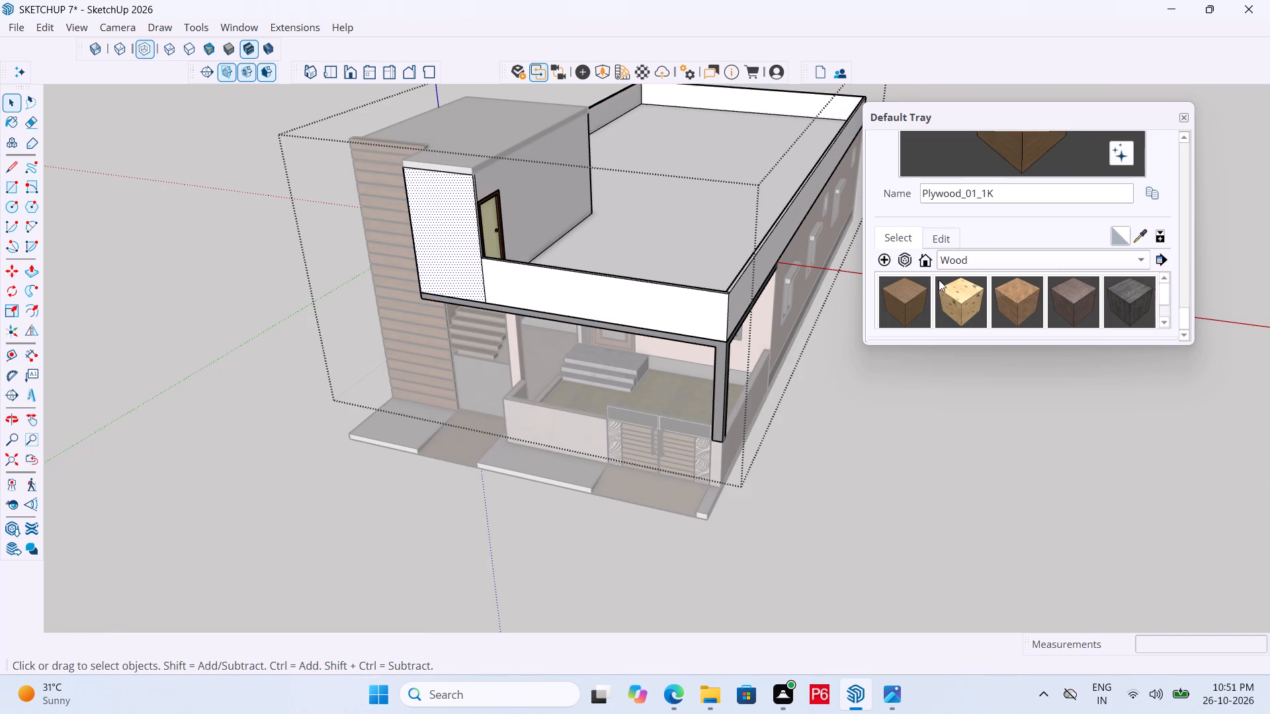
{"action": "left_click", "coordinate": [1074, 258]}
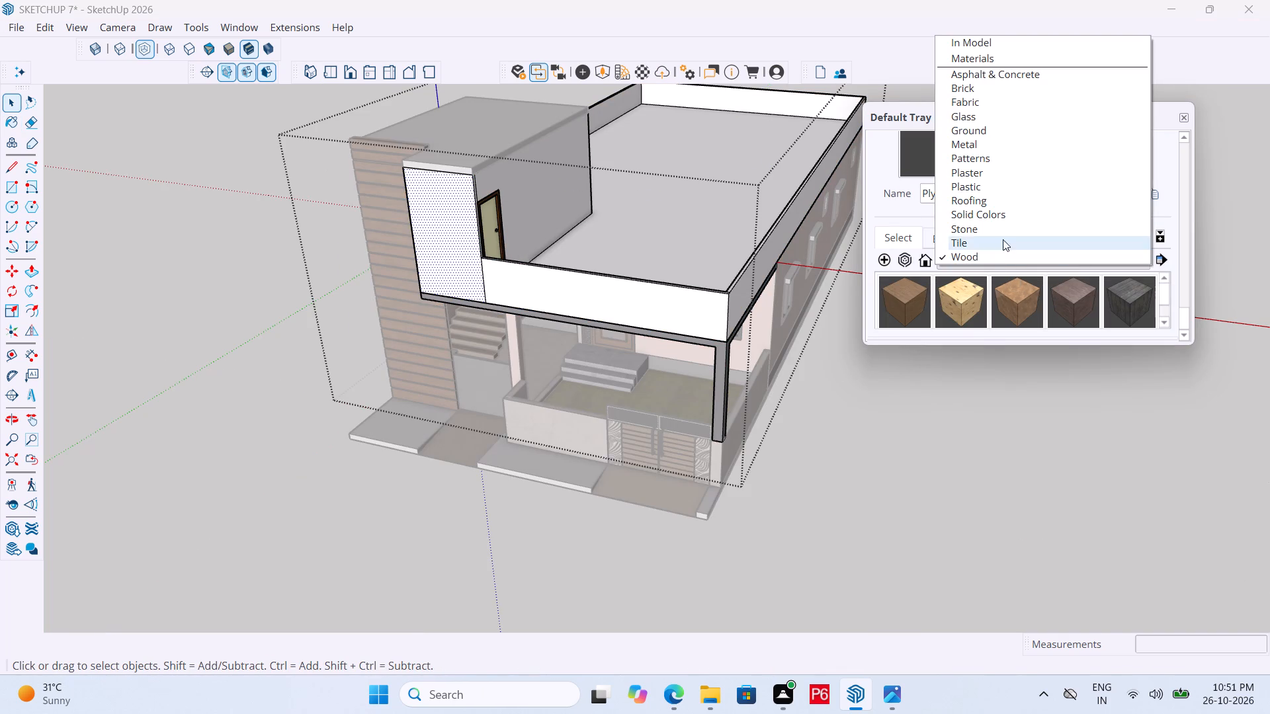
{"action": "double_click", "coordinate": [1019, 219]}
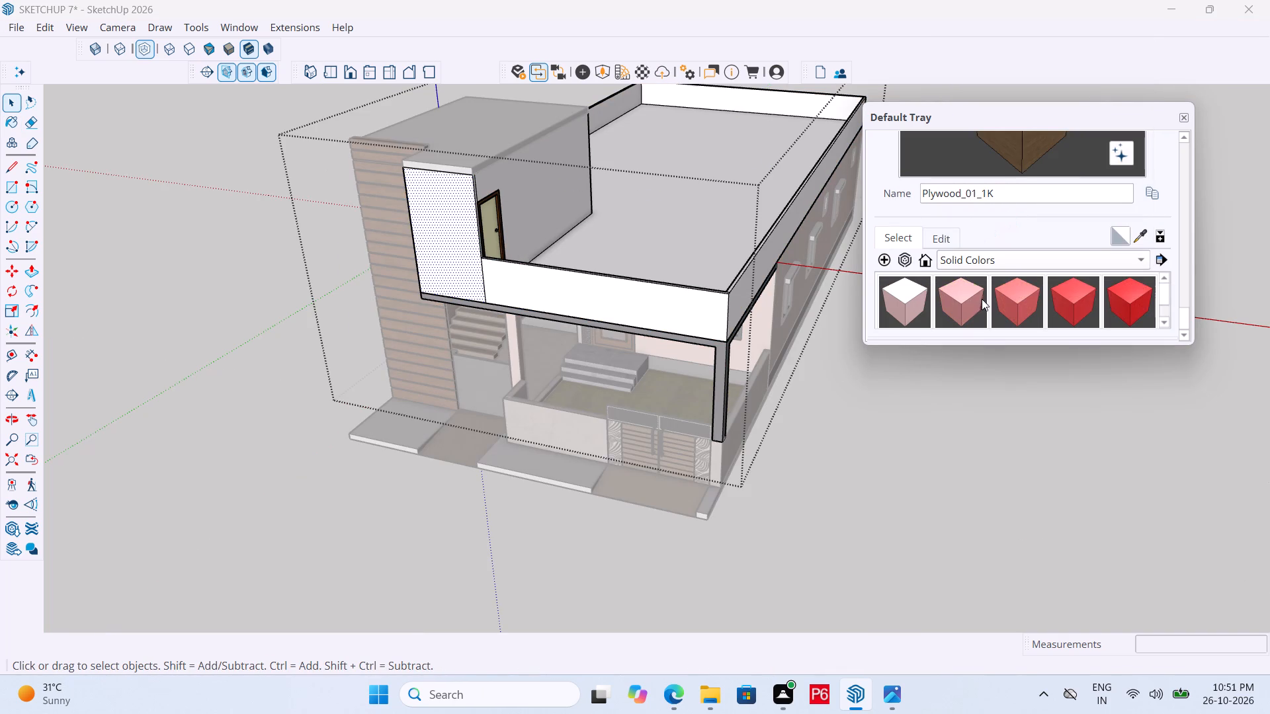
{"action": "left_click", "coordinate": [1011, 264]}
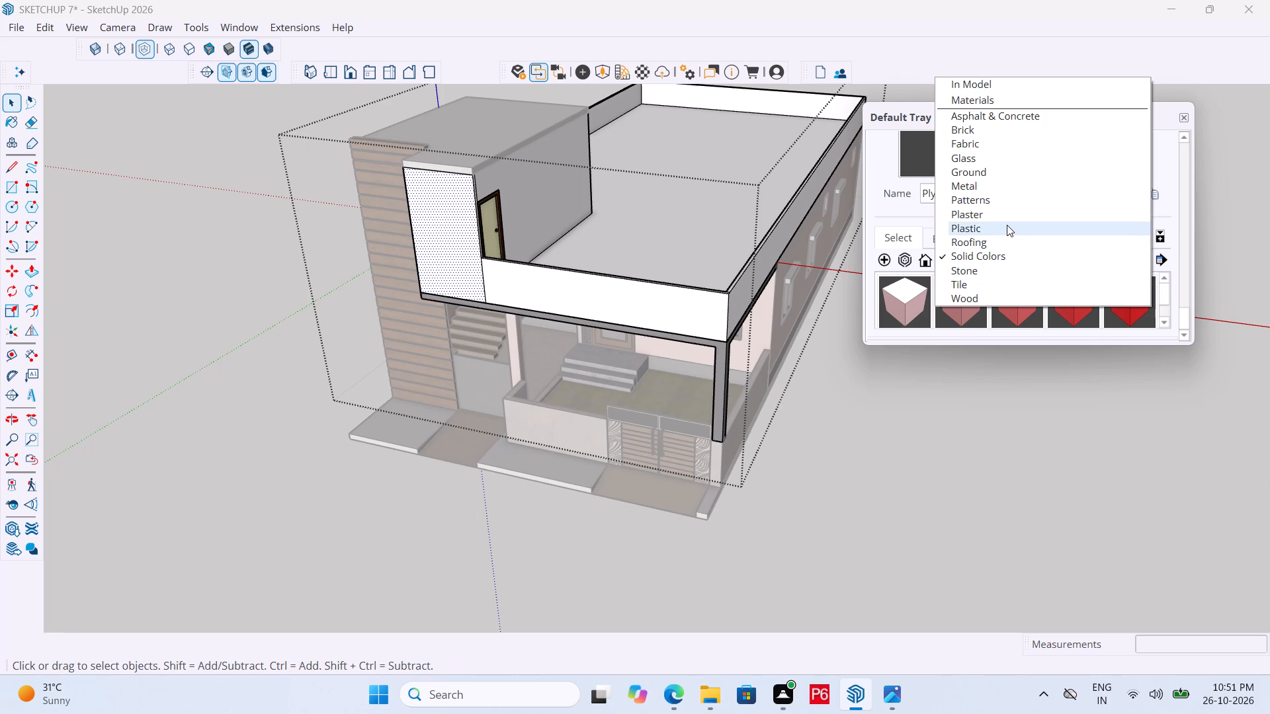
{"action": "left_click", "coordinate": [1007, 224]}
{"action": "left_click", "coordinate": [998, 267]}
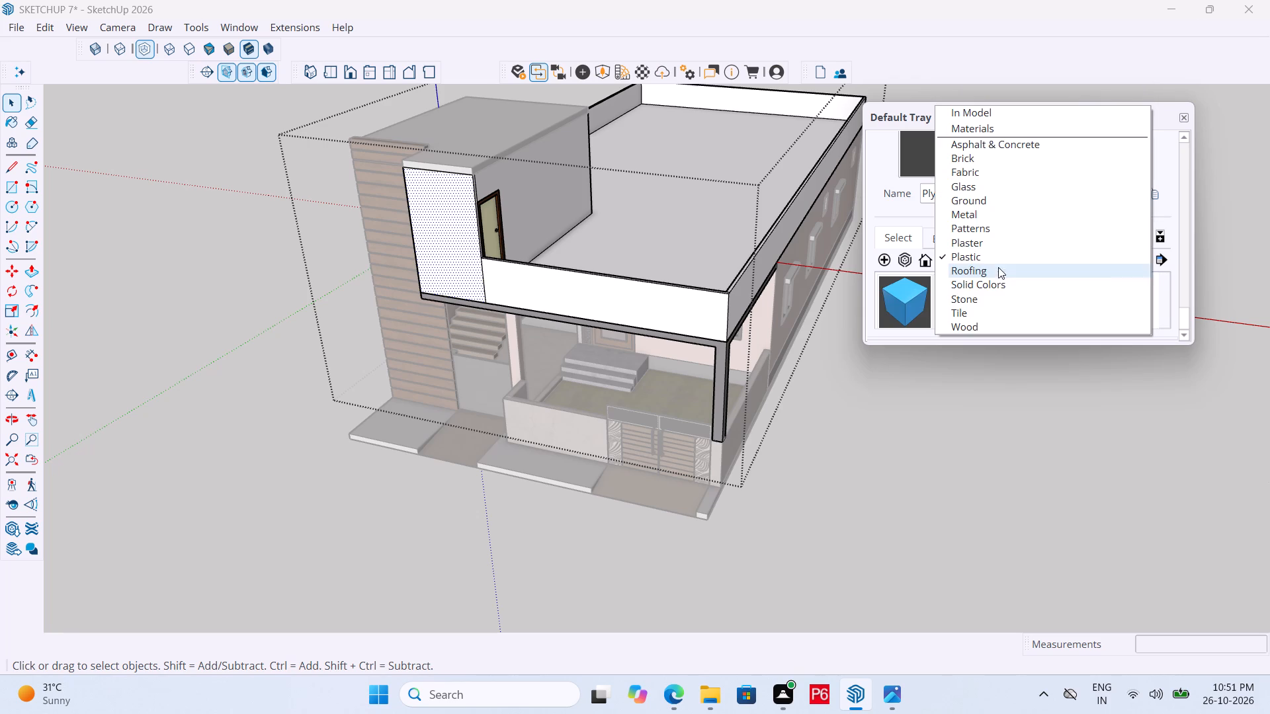
{"action": "left_click", "coordinate": [993, 244]}
{"action": "left_click", "coordinate": [915, 301]}
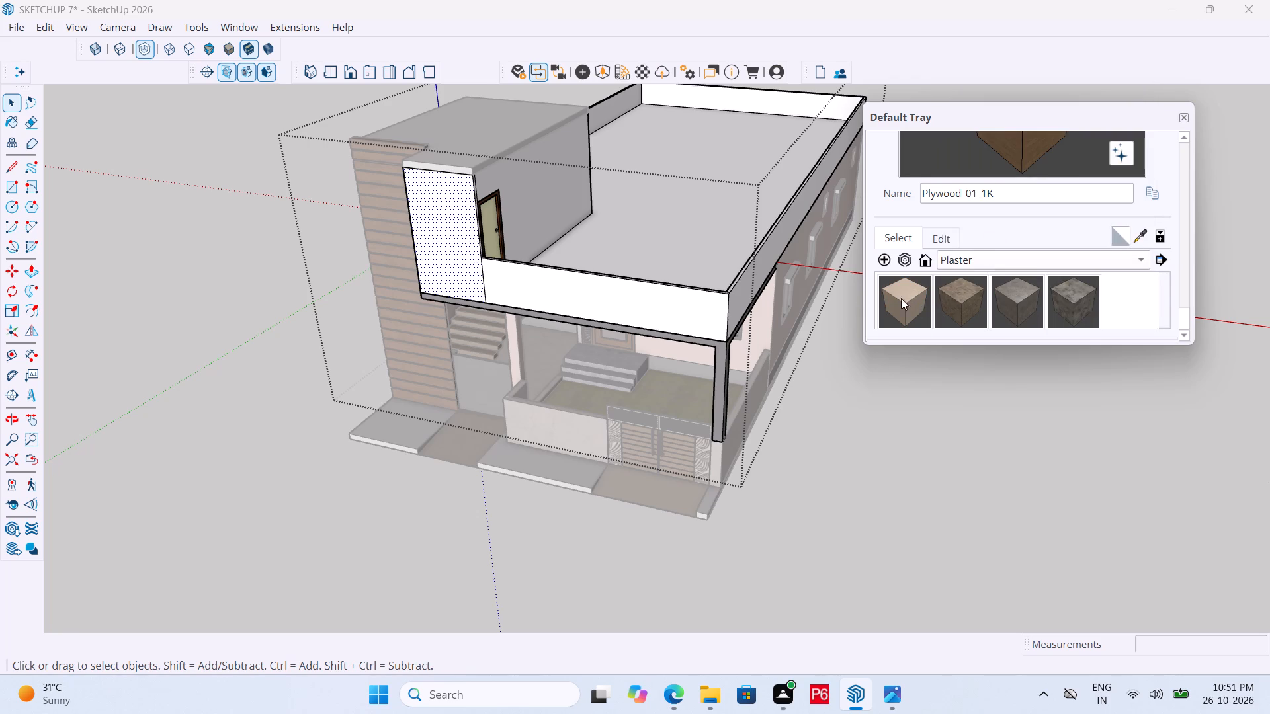
{"action": "left_click", "coordinate": [426, 235]}
{"action": "middle_click_drag", "start_coordinate": [472, 268], "coordinate": [650, 235]}
{"action": "scroll", "coordinate": [594, 192], "scroll_direction": "up", "scroll_amount": 4}
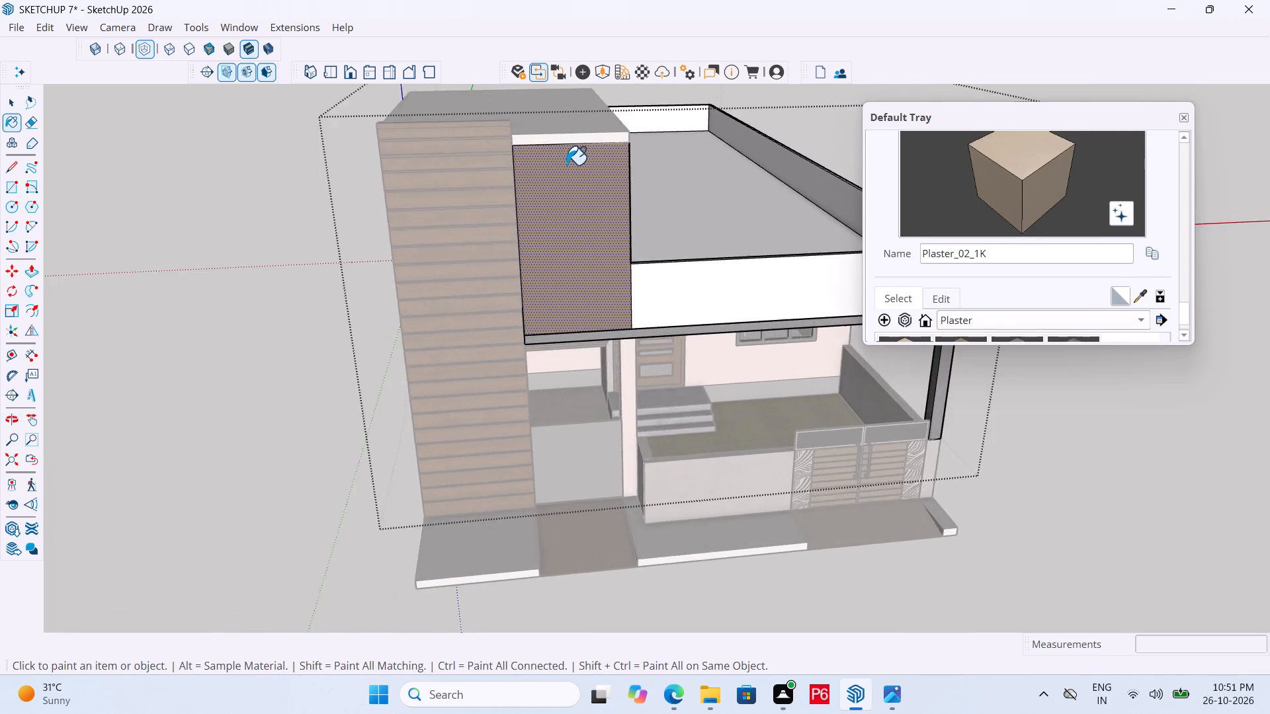
{"action": "scroll", "coordinate": [566, 165], "scroll_direction": "up", "scroll_amount": 4}
{"action": "left_click", "coordinate": [587, 129]}
{"action": "scroll", "coordinate": [468, 201], "scroll_direction": "down", "scroll_amount": 4}
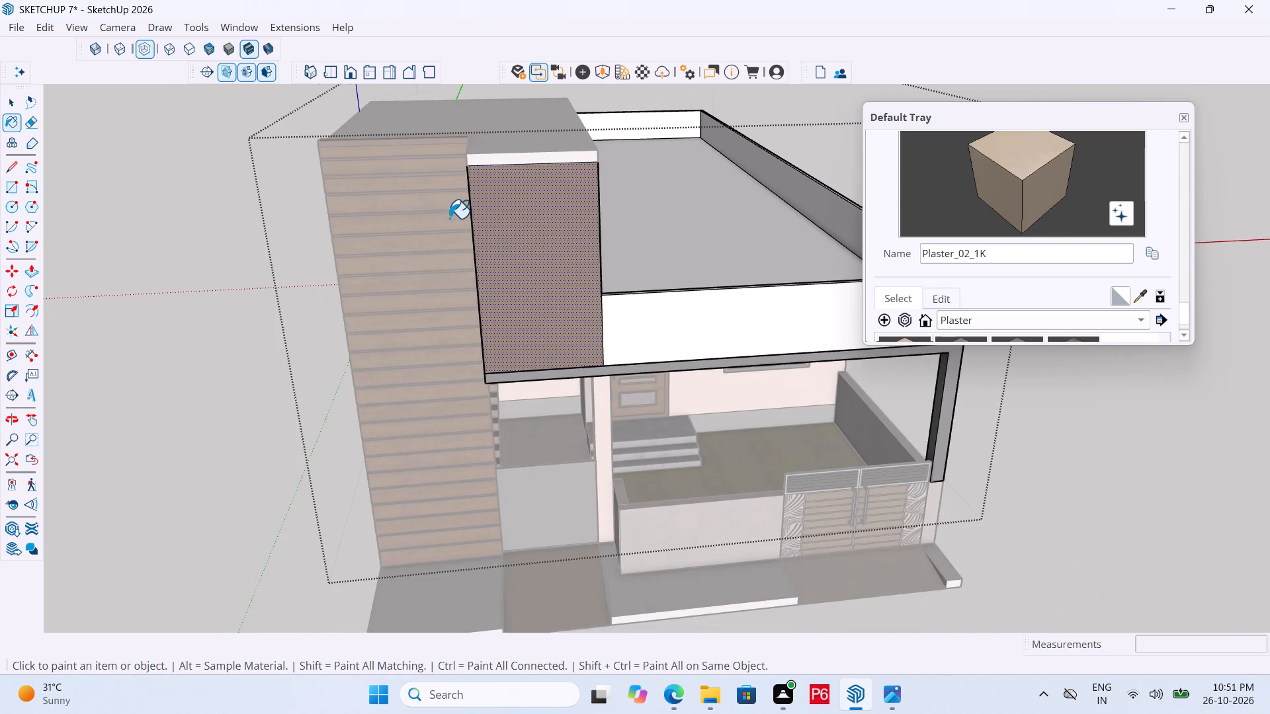
{"action": "key", "text": "space"}
{"action": "left_click", "coordinate": [243, 342]}
Save the house model with the plastered front face of the upper room.
{"action": "middle_click_drag", "start_coordinate": [462, 334], "coordinate": [583, 323]}
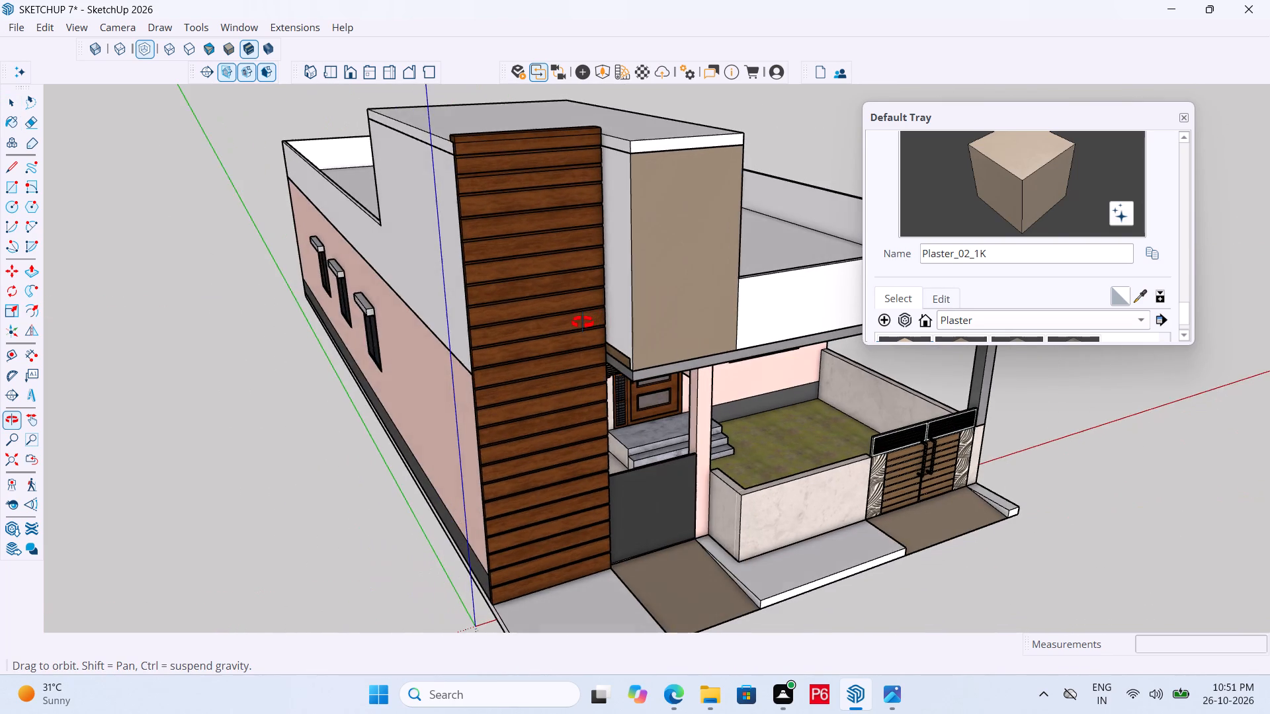
{"action": "middle_click_drag", "start_coordinate": [583, 323], "coordinate": [523, 328]}
{"action": "key", "text": "ctrl+s"}
{"action": "key", "text": "ctrl+s"}
{"action": "key", "text": "ctrl+s"}
{"action": "key", "text": "ctrl+s"}
{"action": "key", "text": "ctrl+s"}
{"action": "key", "text": "ctrl+s"}
{"action": "key", "text": "ctrl+s"}
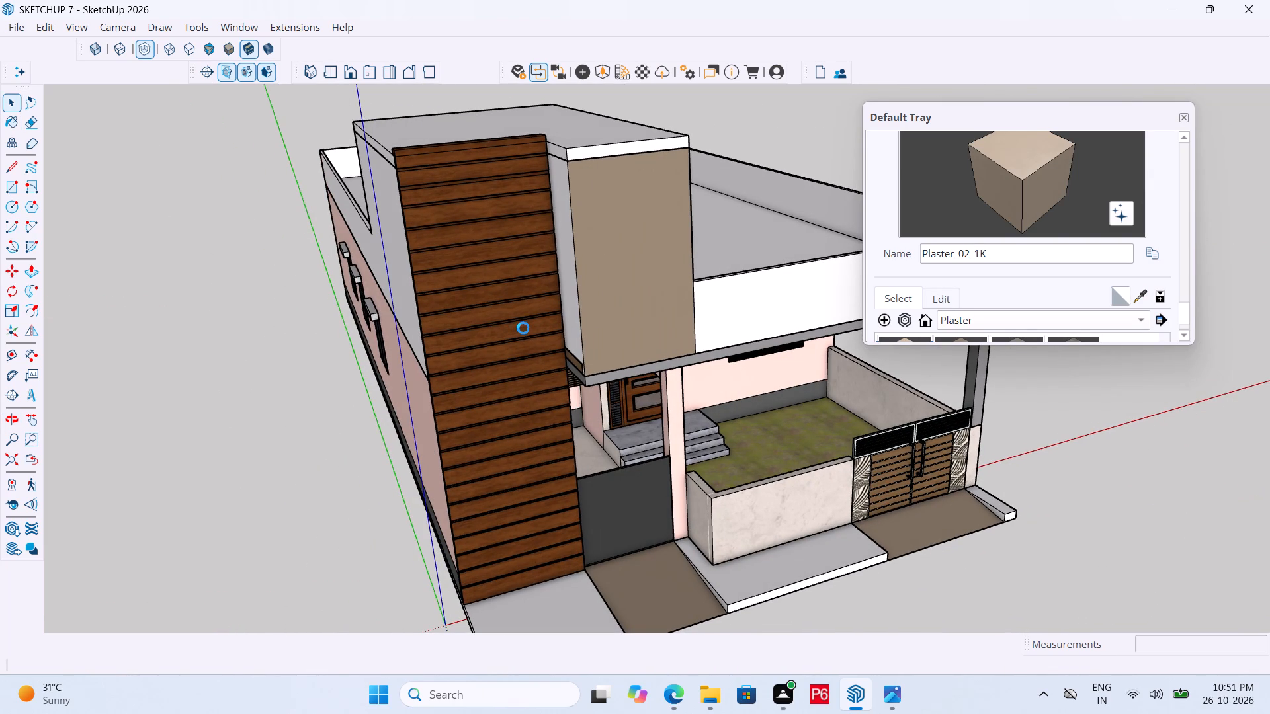
Paint the upper room's narrow side face beside the wood cladding with Plaster_02_1K inside the upper-floor group.
{"action": "middle_click_drag", "start_coordinate": [609, 338], "coordinate": [827, 366]}
{"action": "middle_click_drag", "start_coordinate": [702, 309], "coordinate": [668, 323]}
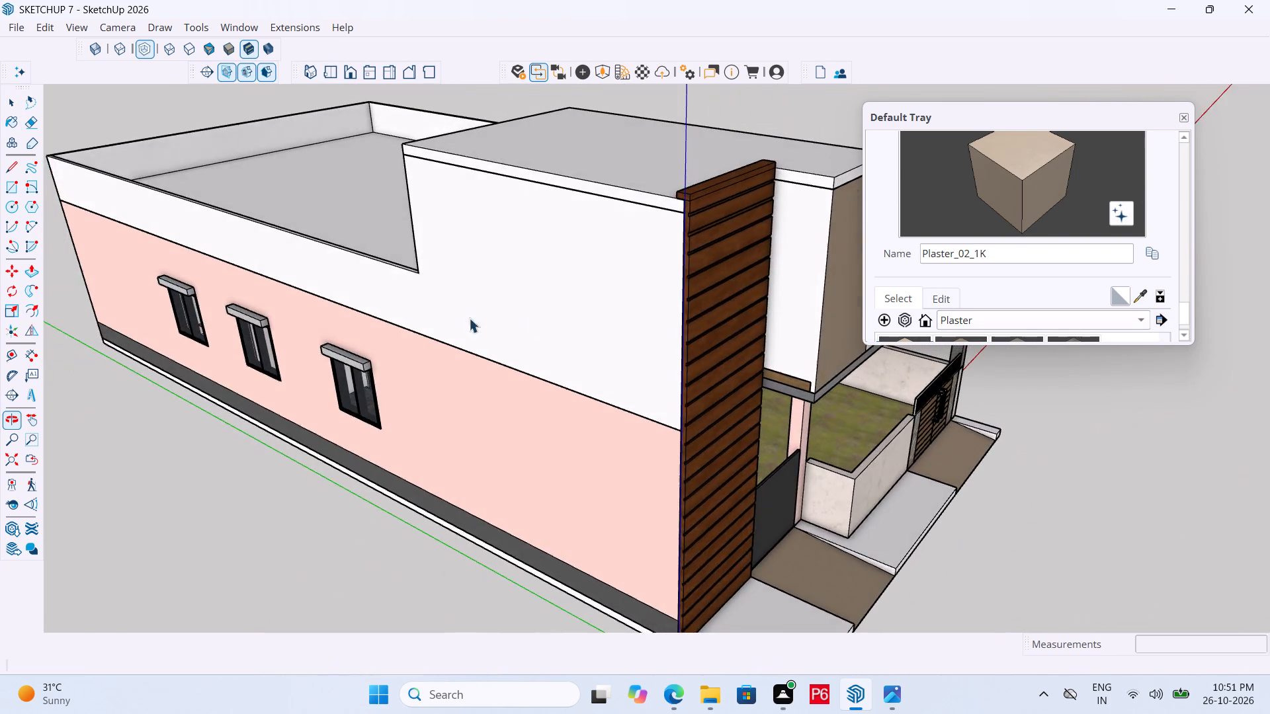
{"action": "scroll", "coordinate": [346, 363], "scroll_direction": "down", "scroll_amount": 5}
{"action": "scroll", "coordinate": [673, 351], "scroll_direction": "up", "scroll_amount": 5}
{"action": "middle_click_drag", "start_coordinate": [561, 320], "coordinate": [627, 306]}
{"action": "scroll", "coordinate": [623, 307], "scroll_direction": "up", "scroll_amount": 4}
{"action": "triple_click", "coordinate": [536, 304]}
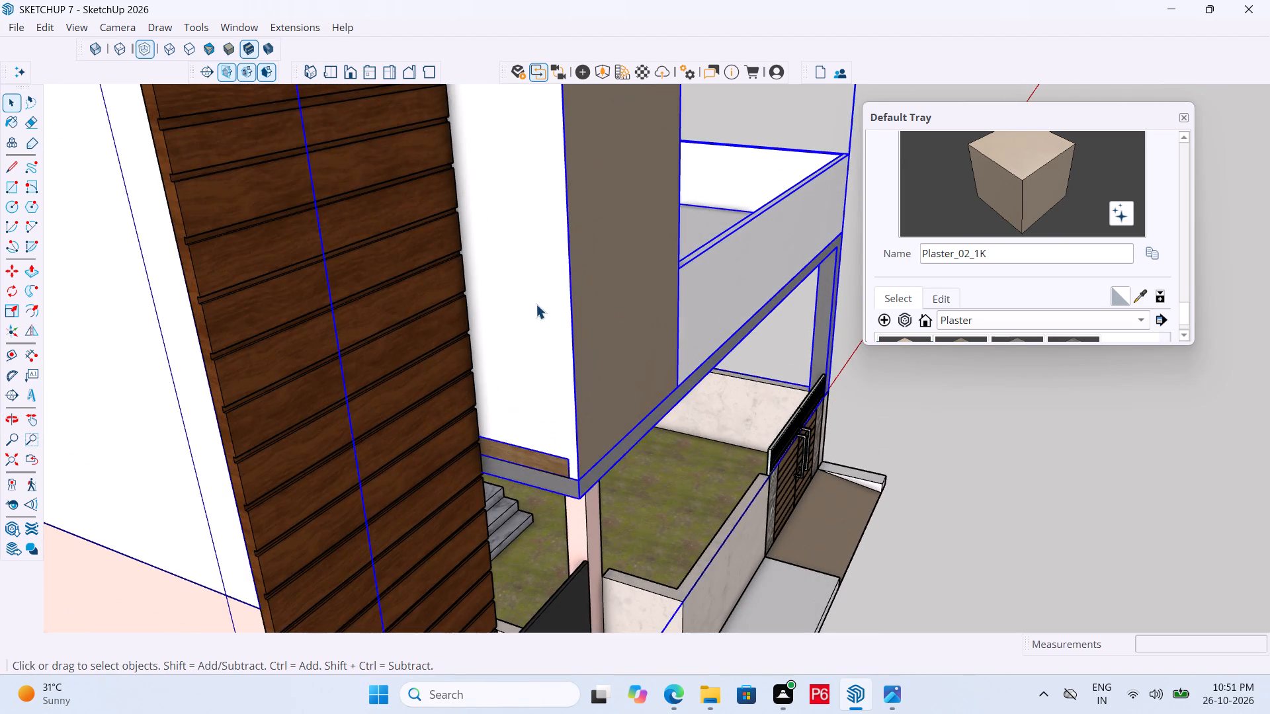
{"action": "triple_click", "coordinate": [531, 262]}
{"action": "triple_click", "coordinate": [525, 249]}
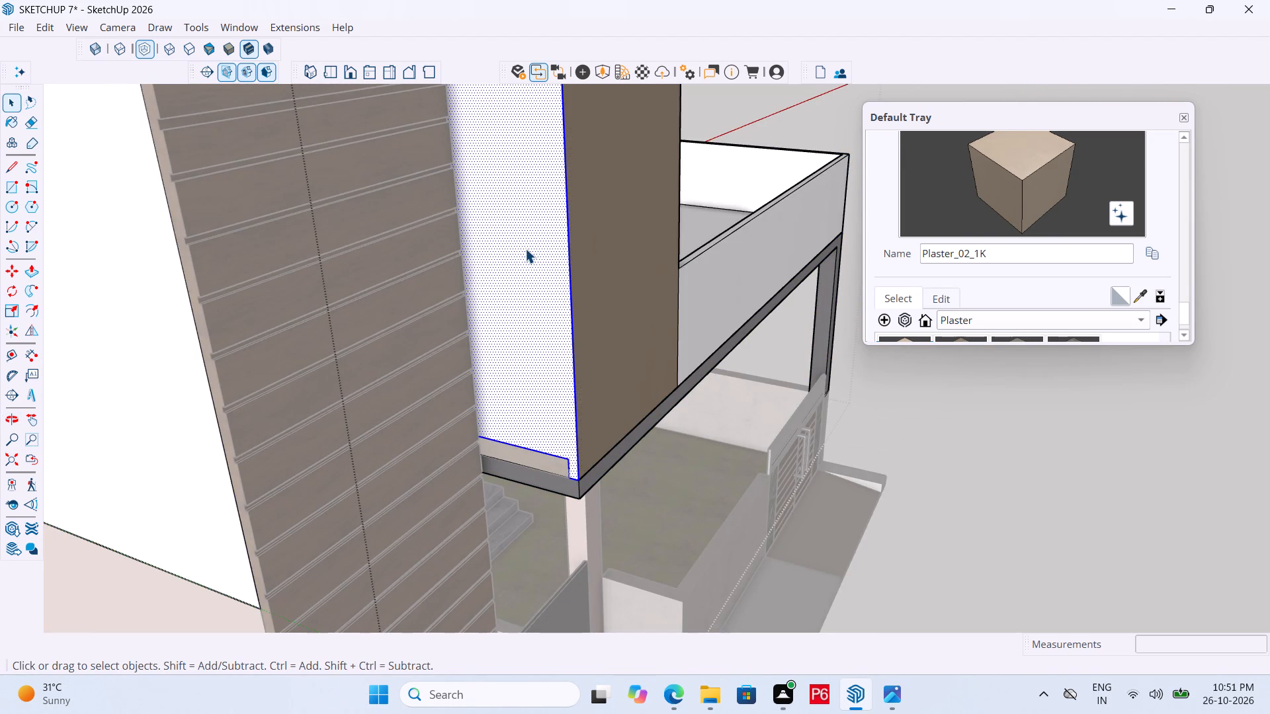
{"action": "double_click", "coordinate": [525, 249]}
{"action": "left_click", "coordinate": [525, 249]}
{"action": "left_click", "coordinate": [530, 251]}
{"action": "left_click_drag", "start_coordinate": [522, 247], "coordinate": [530, 247]}
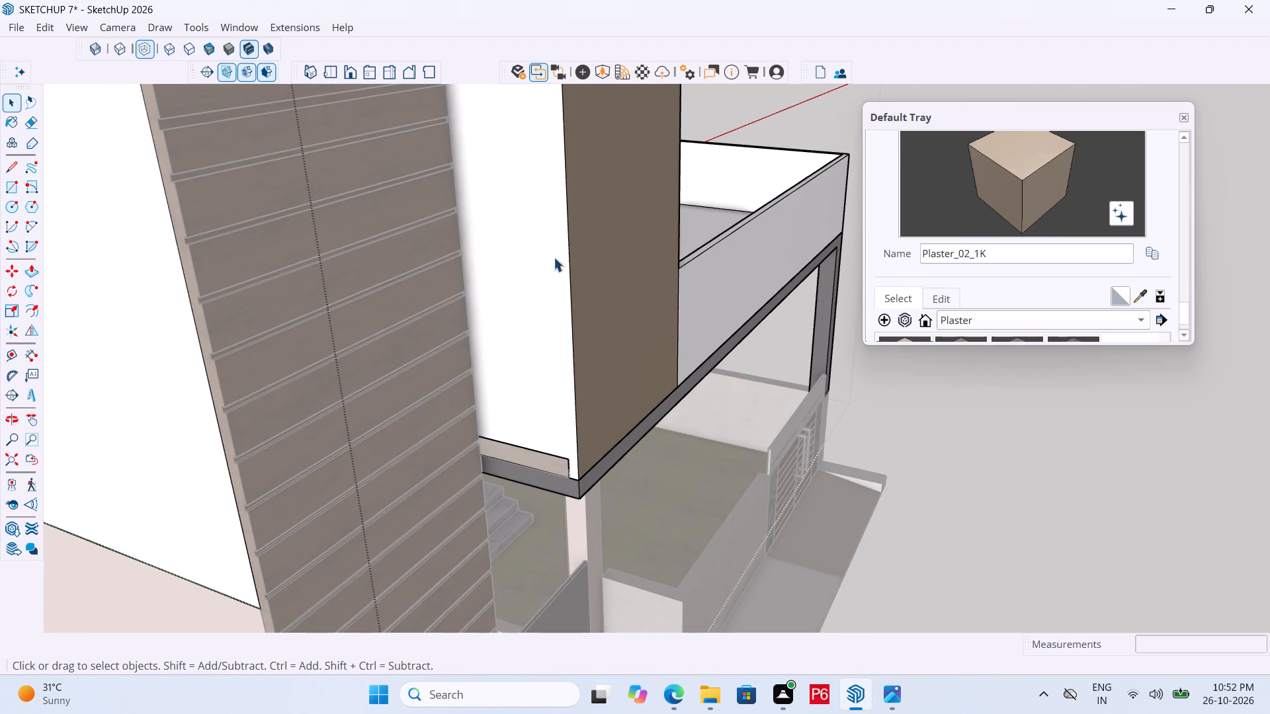
{"action": "scroll", "coordinate": [569, 262], "scroll_direction": "down", "scroll_amount": 3}
{"action": "left_click", "coordinate": [552, 264]}
{"action": "scroll", "coordinate": [970, 287], "scroll_direction": "down", "scroll_amount": 2}
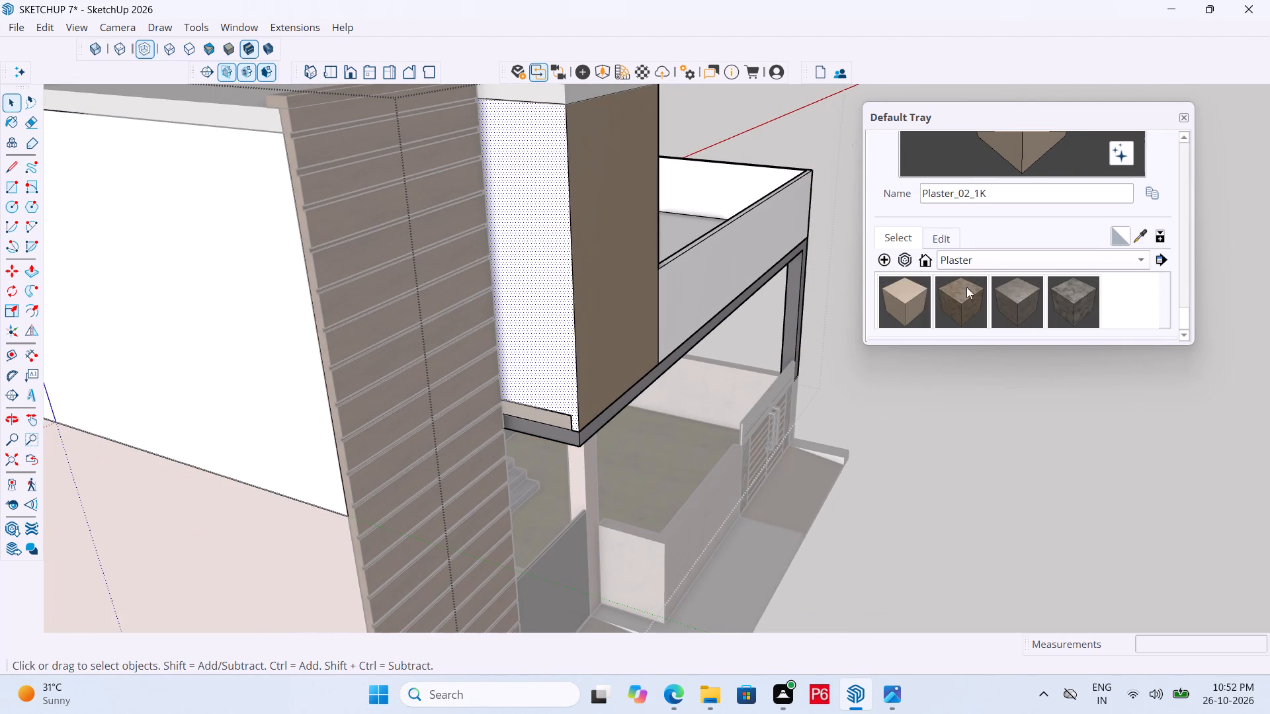
{"action": "left_click", "coordinate": [919, 296]}
{"action": "left_click", "coordinate": [542, 218]}
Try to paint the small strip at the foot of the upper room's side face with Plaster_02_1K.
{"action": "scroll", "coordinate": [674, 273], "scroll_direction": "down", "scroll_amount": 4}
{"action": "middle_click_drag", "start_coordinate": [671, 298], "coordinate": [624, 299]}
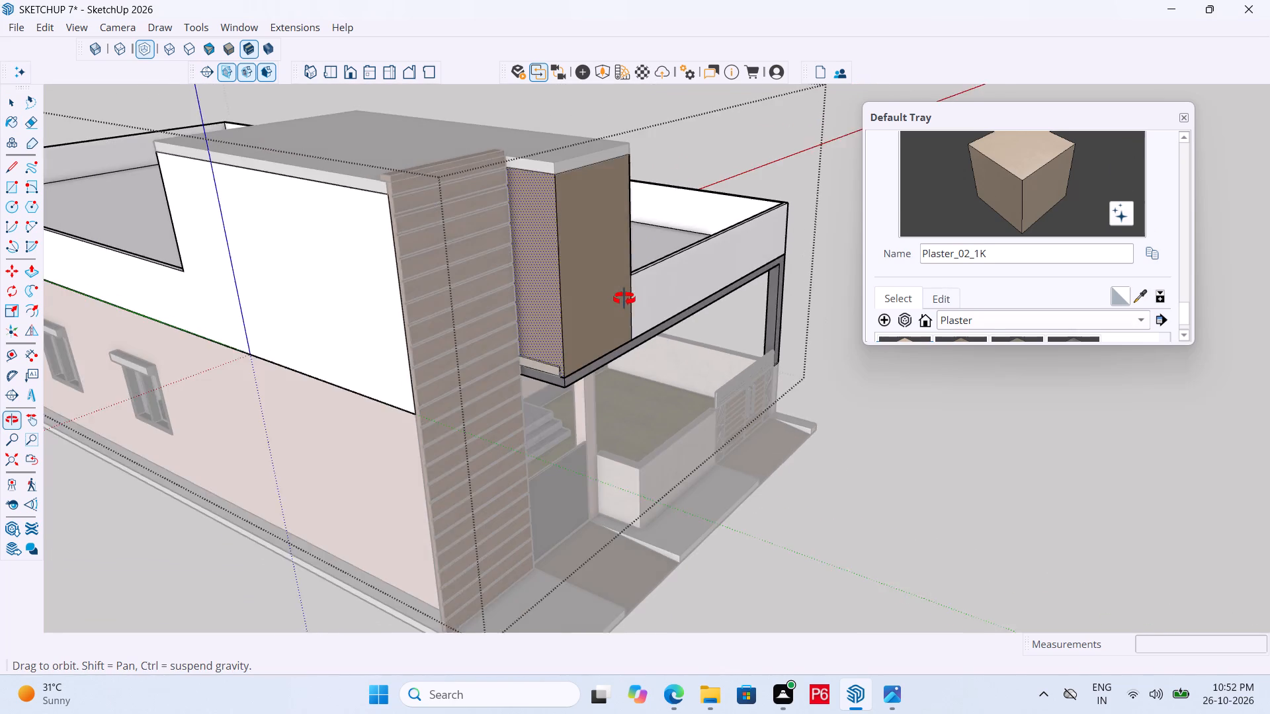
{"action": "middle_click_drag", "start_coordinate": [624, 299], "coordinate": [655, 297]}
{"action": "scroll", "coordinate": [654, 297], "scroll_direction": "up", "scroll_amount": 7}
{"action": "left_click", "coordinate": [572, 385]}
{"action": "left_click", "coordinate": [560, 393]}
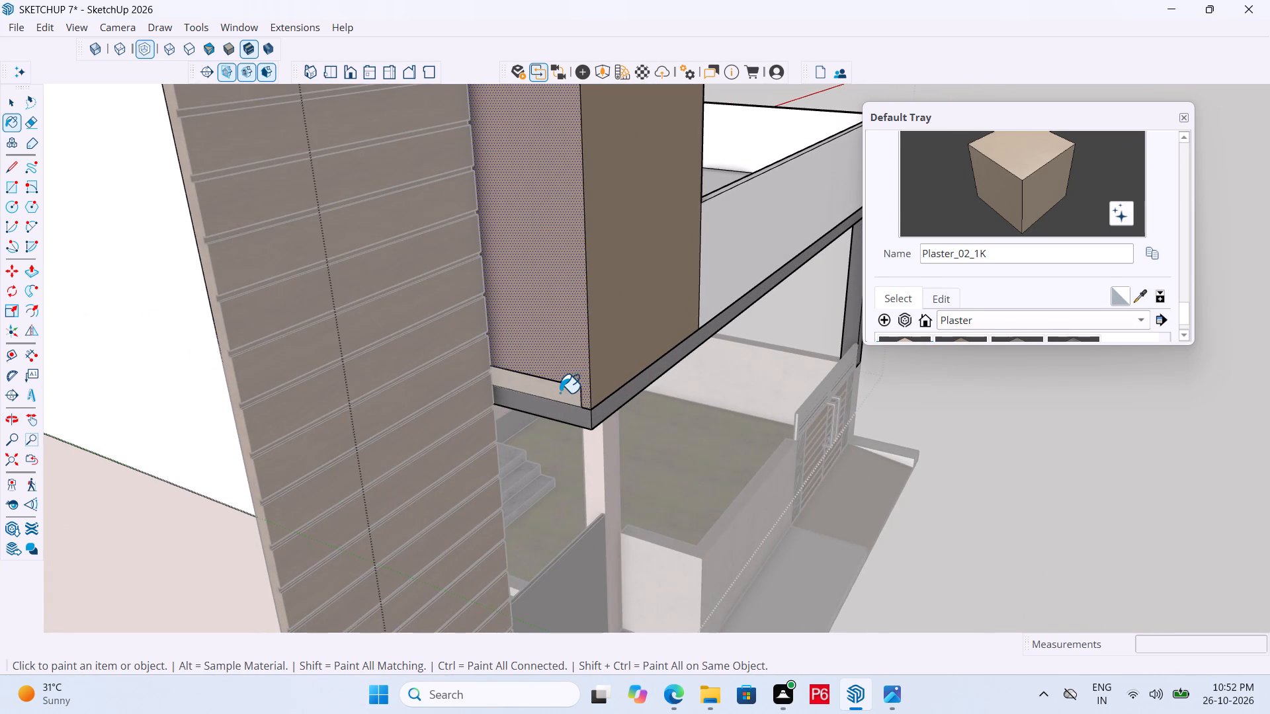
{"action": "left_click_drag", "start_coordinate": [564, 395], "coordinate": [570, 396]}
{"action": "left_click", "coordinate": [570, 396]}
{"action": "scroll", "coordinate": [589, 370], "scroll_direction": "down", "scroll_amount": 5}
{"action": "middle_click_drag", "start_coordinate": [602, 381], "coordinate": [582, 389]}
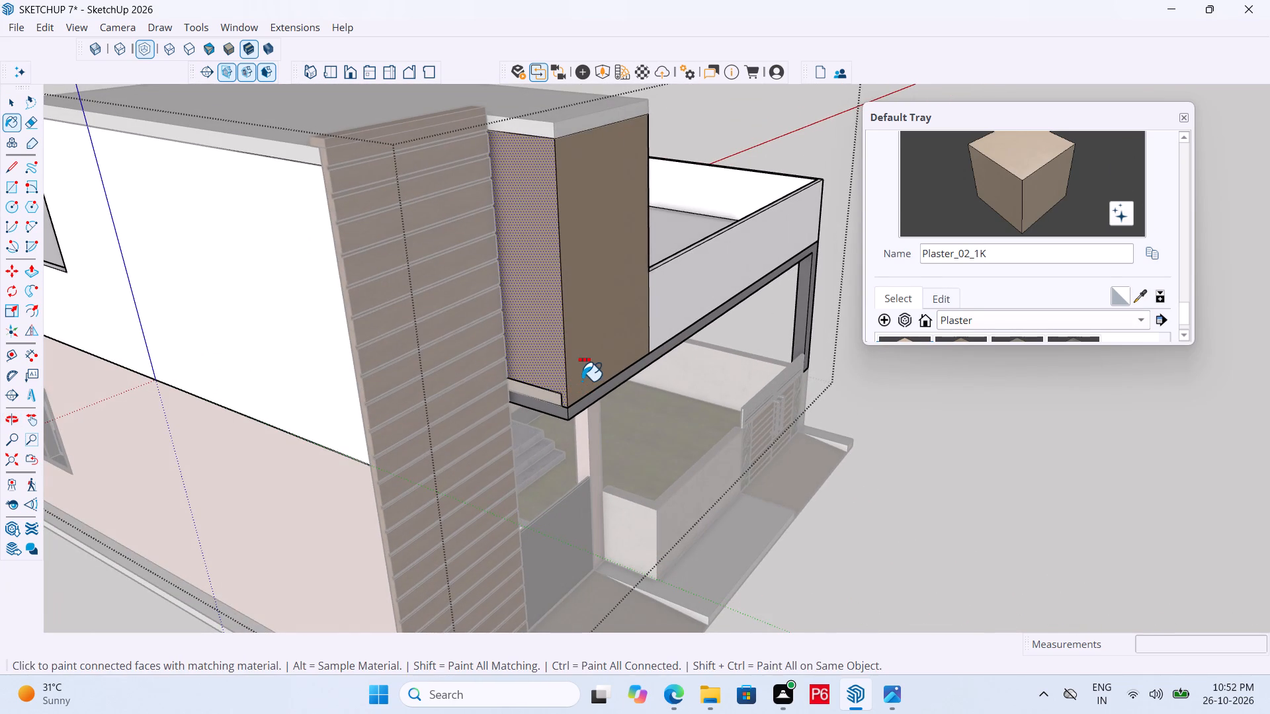
Save the house model with the plastered side face and close the upper-floor group.
{"action": "key", "text": "ctrl+s"}
{"action": "key", "text": "ctrl+s"}
{"action": "key", "text": "ctrl+s"}
{"action": "key", "text": "ctrl+s"}
{"action": "key", "text": "ctrl+s"}
{"action": "key", "text": "ctrl+s"}
{"action": "key", "text": "ctrl+s"}
{"action": "key", "text": "ctrl+s"}
{"action": "key", "text": "space"}
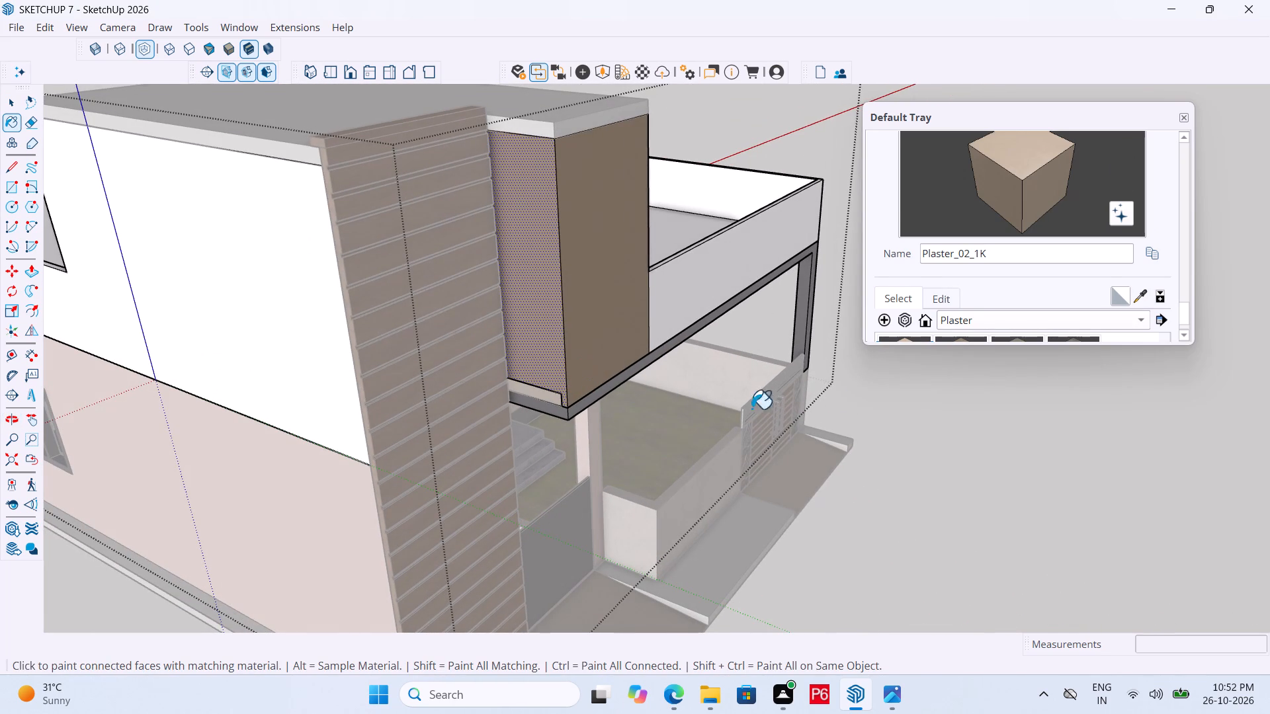
{"action": "left_click", "coordinate": [937, 431]}
{"action": "key", "text": "space"}
{"action": "left_click", "coordinate": [937, 431]}
Examine the house exterior from the side and front, including the plastered upper room, entrance gate and parapet.
{"action": "middle_click_drag", "start_coordinate": [900, 414], "coordinate": [857, 417]}
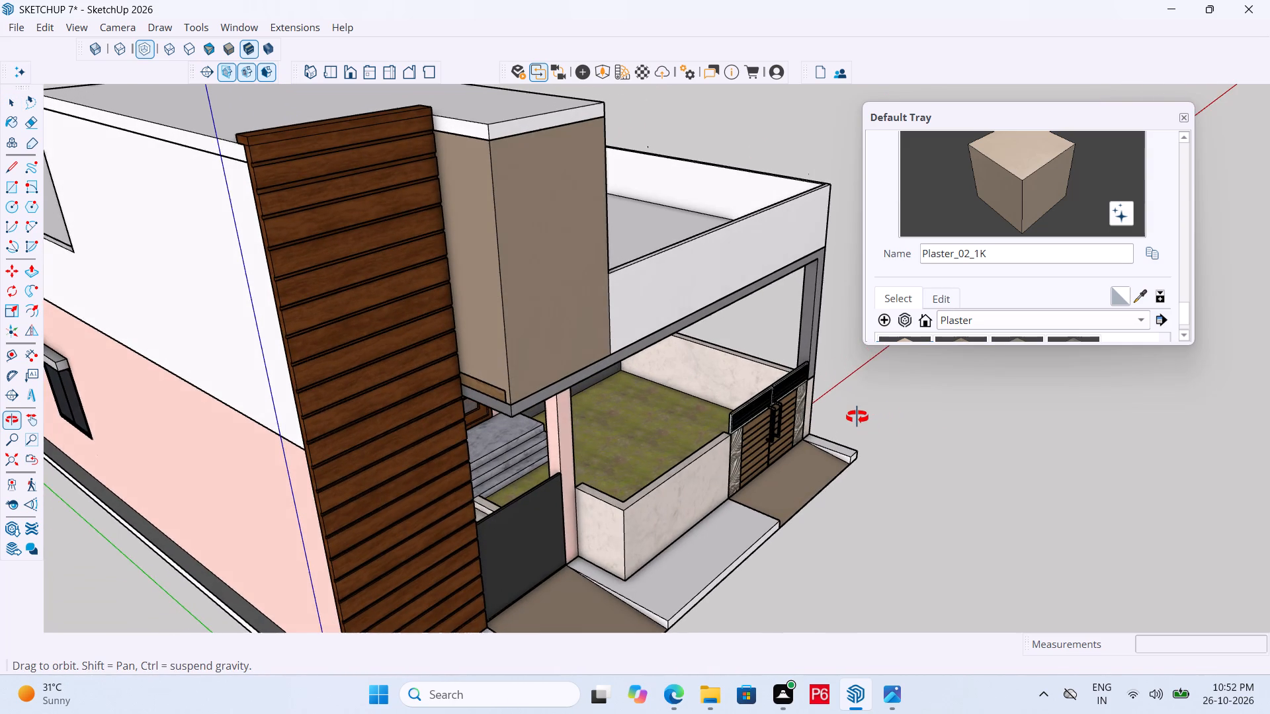
{"action": "middle_click_drag", "start_coordinate": [857, 417], "coordinate": [177, 449]}
{"action": "scroll", "coordinate": [448, 477], "scroll_direction": "down", "scroll_amount": 1}
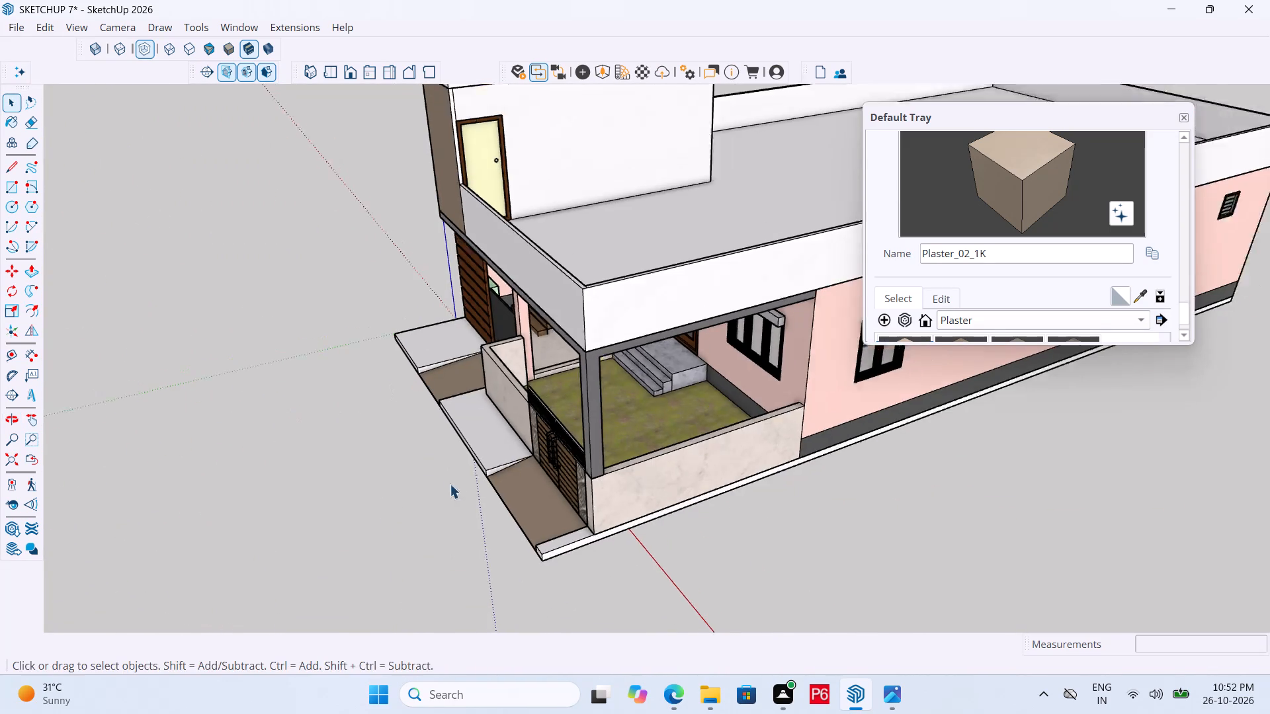
{"action": "scroll", "coordinate": [450, 484], "scroll_direction": "down", "scroll_amount": 3}
{"action": "middle_click_drag", "start_coordinate": [482, 418], "coordinate": [1224, 356]}
{"action": "middle_click_drag", "start_coordinate": [464, 357], "coordinate": [513, 420]}
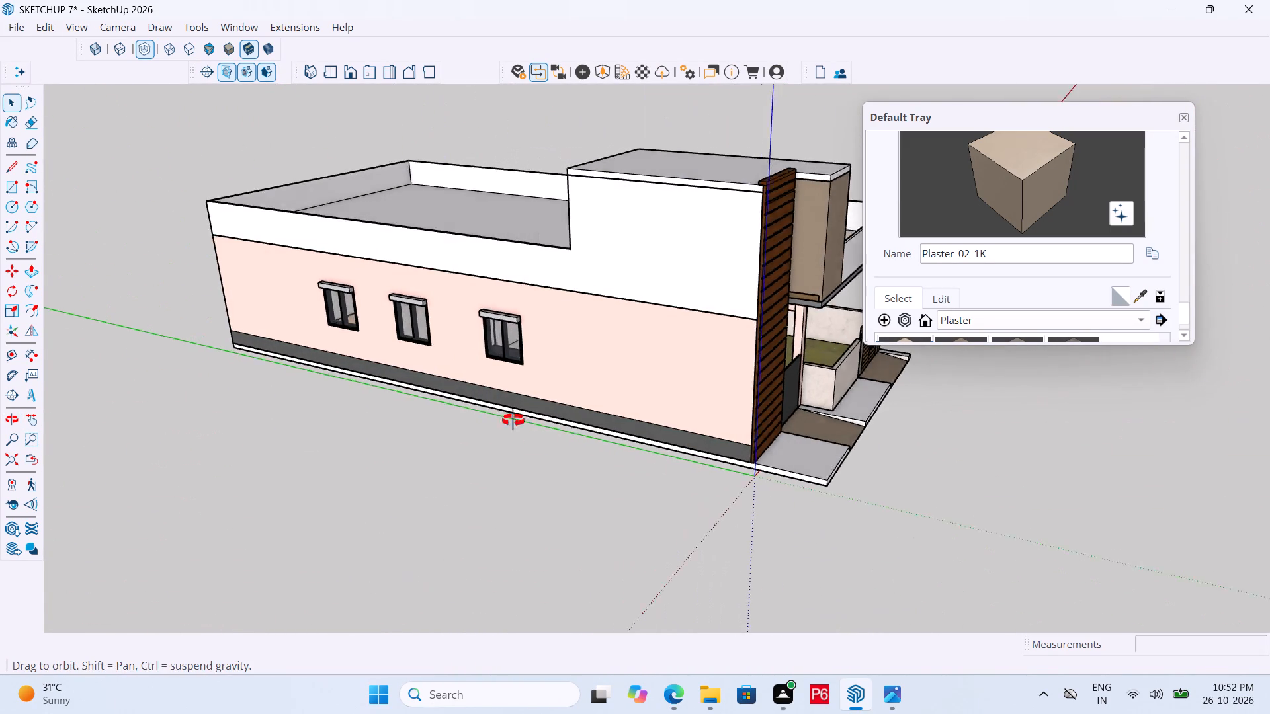
{"action": "middle_click_drag", "start_coordinate": [513, 420], "coordinate": [47, 399]}
{"action": "middle_click_drag", "start_coordinate": [567, 385], "coordinate": [484, 388]}
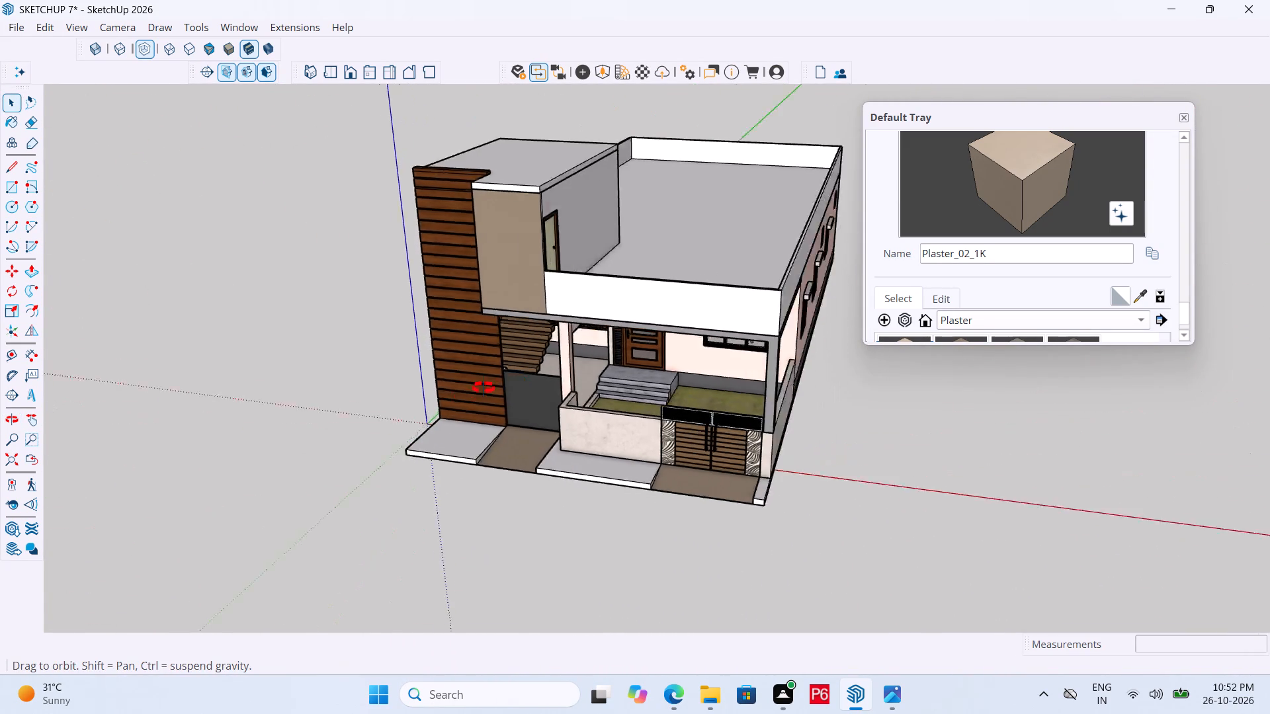
{"action": "middle_click_drag", "start_coordinate": [484, 388], "coordinate": [532, 387]}
{"action": "scroll", "coordinate": [757, 458], "scroll_direction": "up", "scroll_amount": 6}
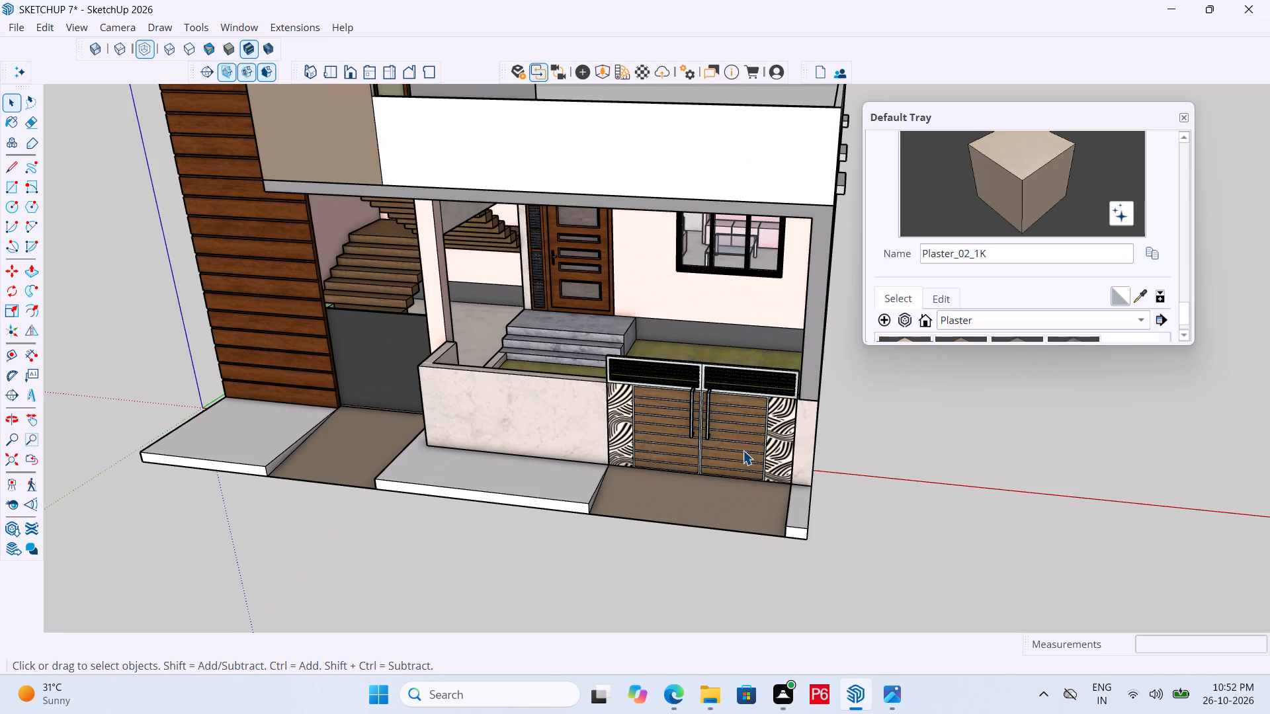
{"action": "scroll", "coordinate": [603, 518], "scroll_direction": "down", "scroll_amount": 5}
{"action": "middle_click_drag", "start_coordinate": [592, 471], "coordinate": [545, 457]}
{"action": "scroll", "coordinate": [592, 471], "scroll_direction": "up", "scroll_amount": 1}
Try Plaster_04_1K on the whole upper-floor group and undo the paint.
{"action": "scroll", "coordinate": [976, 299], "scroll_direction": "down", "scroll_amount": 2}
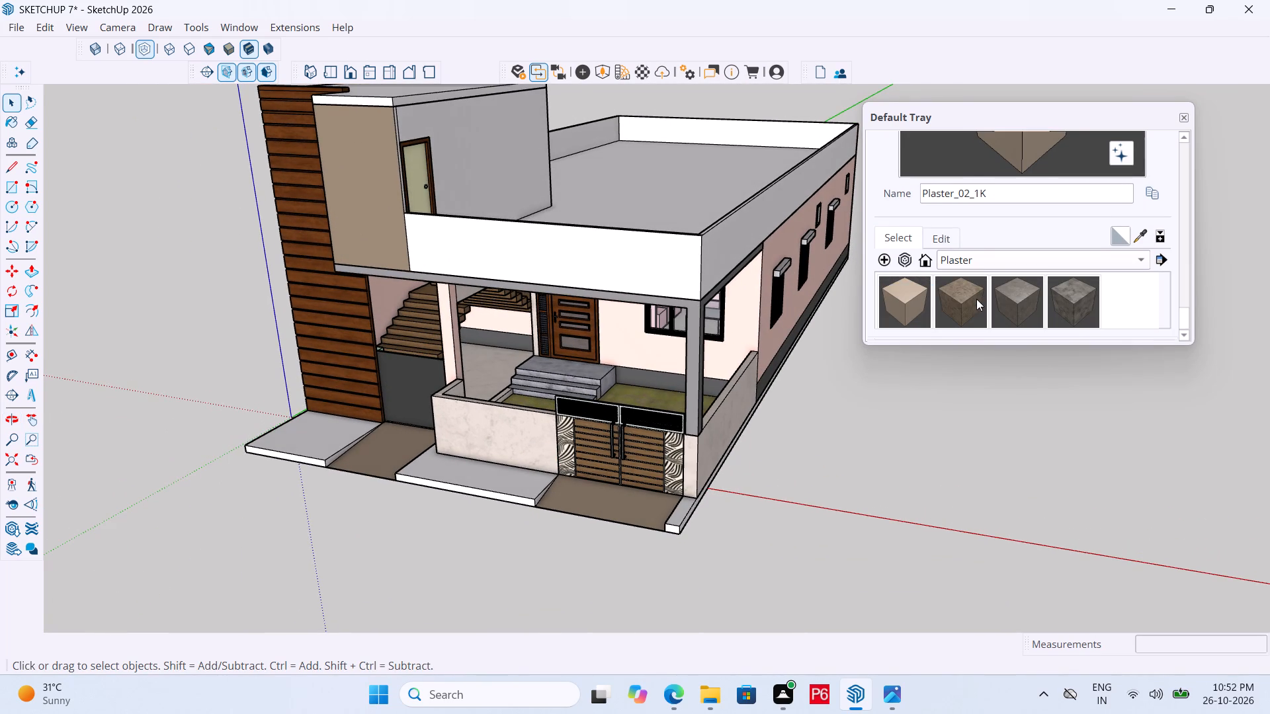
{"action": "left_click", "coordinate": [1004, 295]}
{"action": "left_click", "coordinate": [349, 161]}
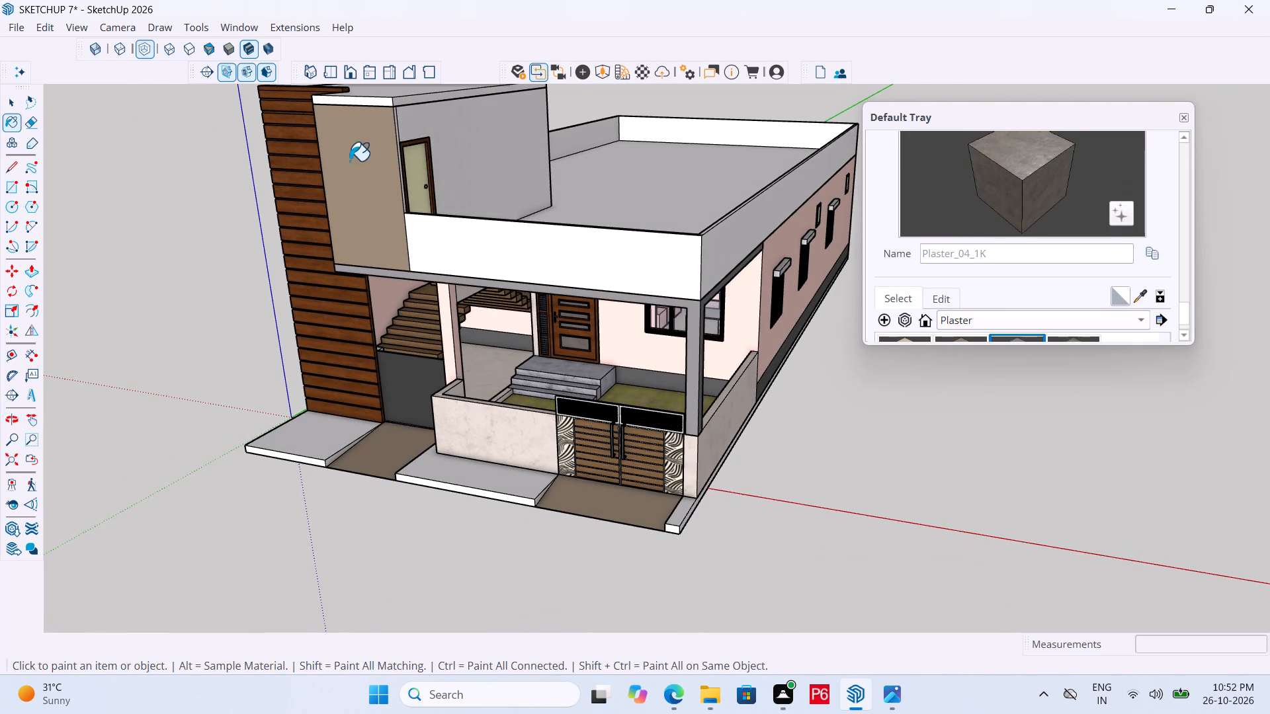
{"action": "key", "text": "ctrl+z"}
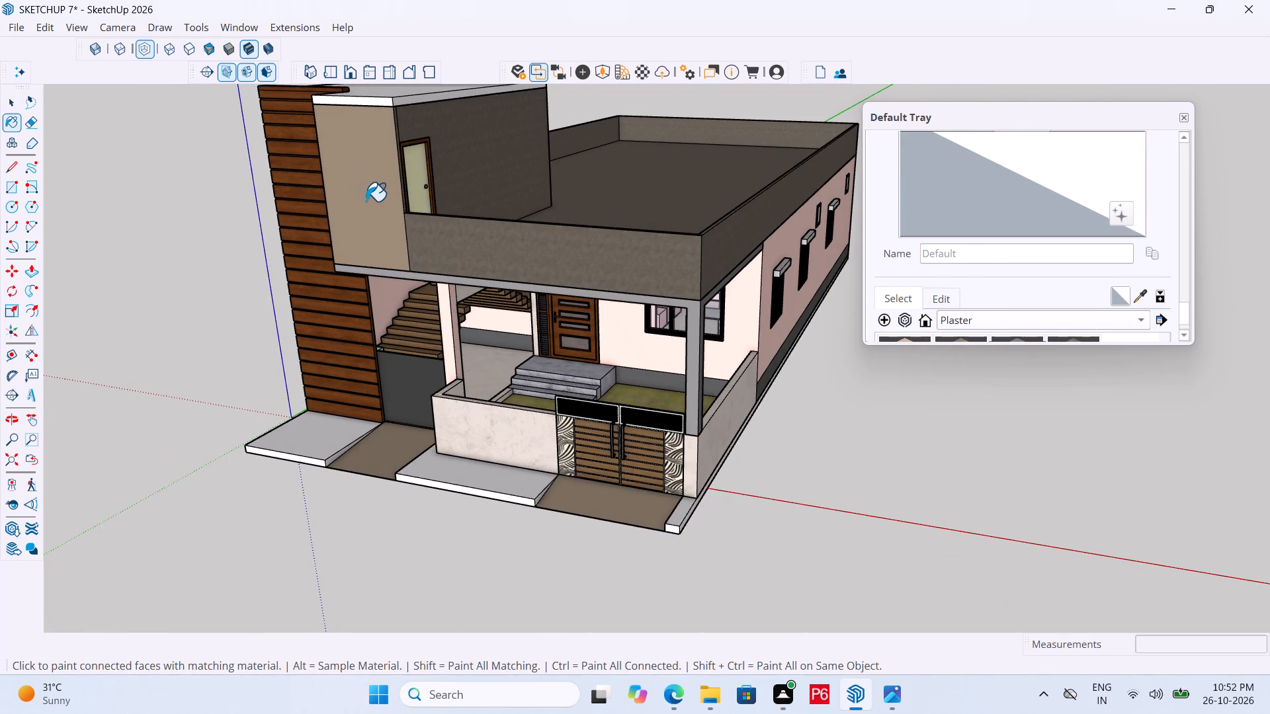
Paint the upper room's front face with Plaster_04_1K inside the upper-floor group.
{"action": "middle_click_drag", "start_coordinate": [368, 200], "coordinate": [449, 200]}
{"action": "key", "text": "space"}
{"action": "double_click", "coordinate": [433, 191]}
{"action": "left_click", "coordinate": [411, 180]}
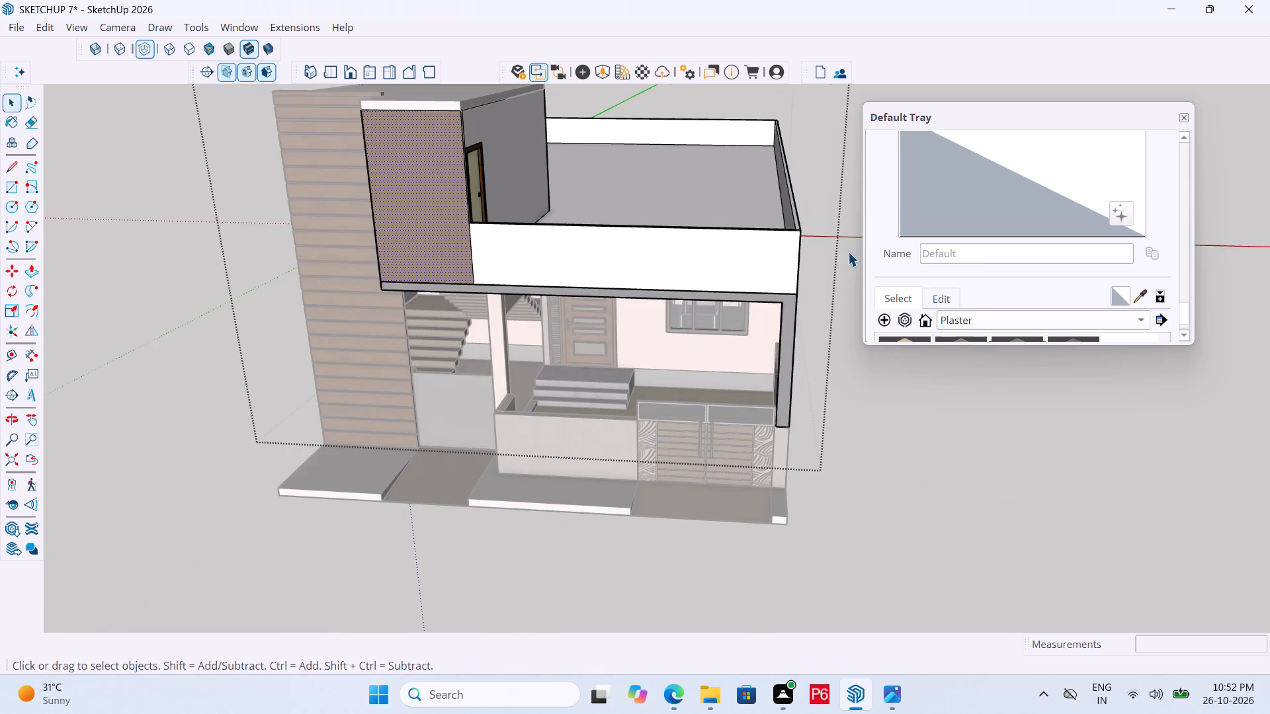
{"action": "scroll", "coordinate": [848, 252], "scroll_direction": "down", "scroll_amount": 3}
{"action": "scroll", "coordinate": [986, 261], "scroll_direction": "down", "scroll_amount": 2}
{"action": "left_click", "coordinate": [1027, 300]}
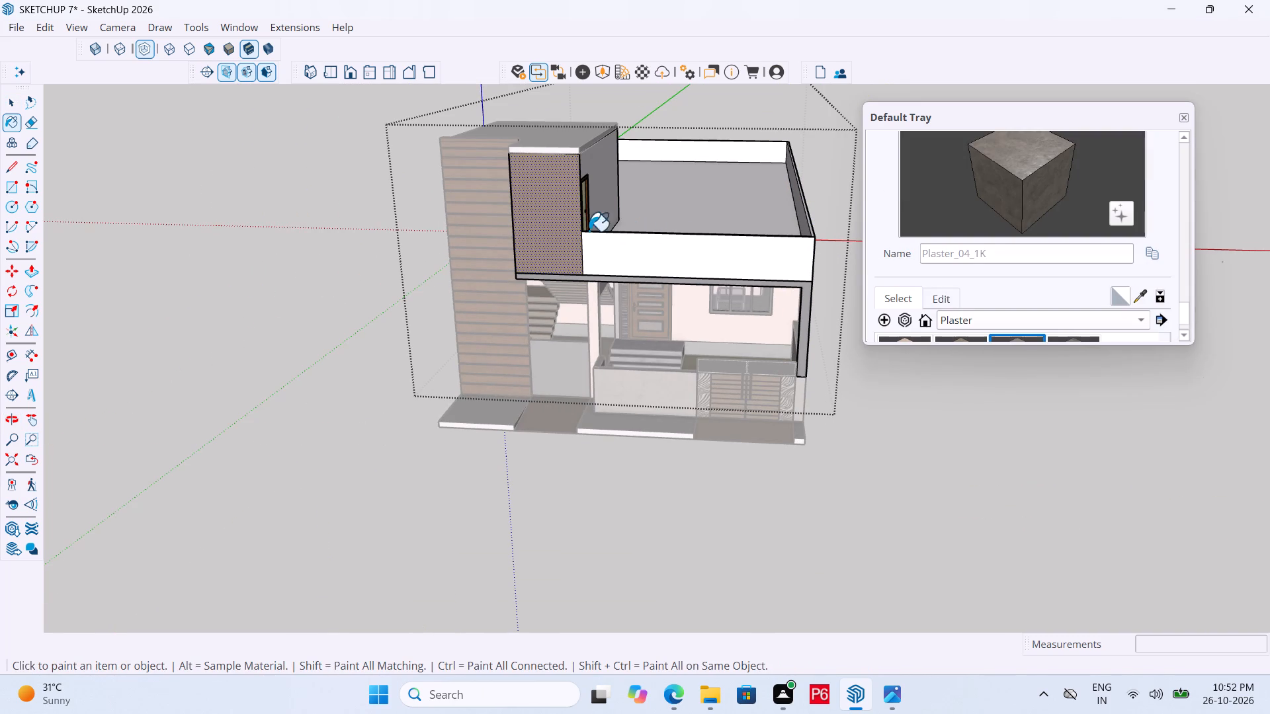
{"action": "left_click", "coordinate": [537, 223]}
Paint the upper room's narrow side face beside the wood cladding with Plaster_04_1K and close the upper-floor group.
{"action": "scroll", "coordinate": [533, 228], "scroll_direction": "up", "scroll_amount": 16}
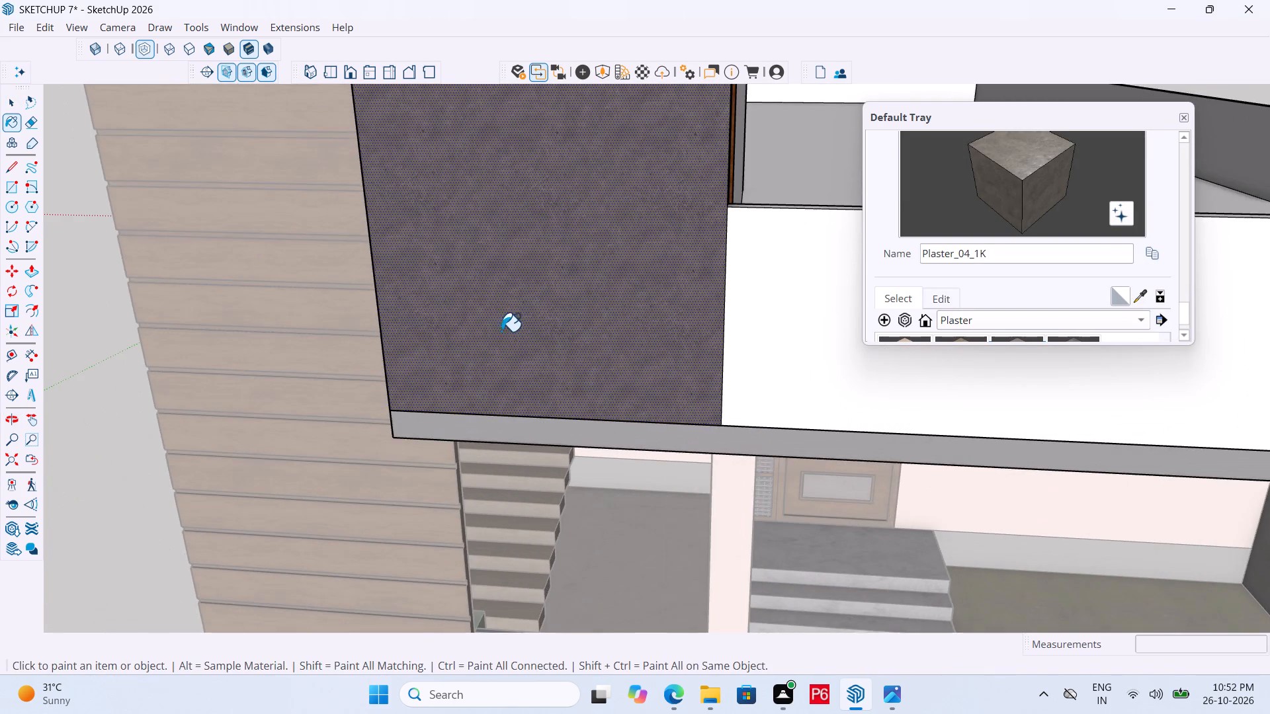
{"action": "scroll", "coordinate": [451, 401], "scroll_direction": "down", "scroll_amount": 7}
{"action": "middle_click_drag", "start_coordinate": [502, 288], "coordinate": [796, 317]}
{"action": "left_click", "coordinate": [802, 296]}
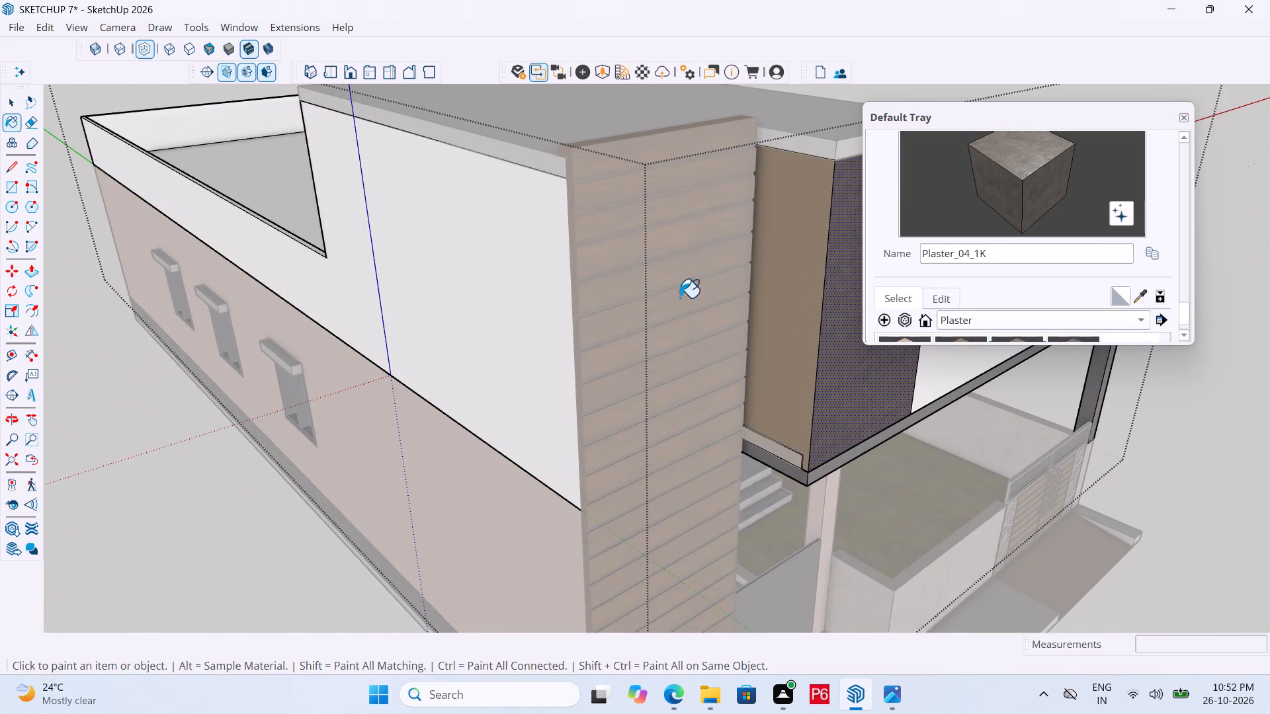
{"action": "scroll", "coordinate": [476, 342], "scroll_direction": "down", "scroll_amount": 6}
{"action": "middle_click_drag", "start_coordinate": [591, 333], "coordinate": [611, 312]}
{"action": "scroll", "coordinate": [603, 313], "scroll_direction": "up", "scroll_amount": 15}
{"action": "middle_click", "coordinate": [597, 411]}
{"action": "key", "text": "space"}
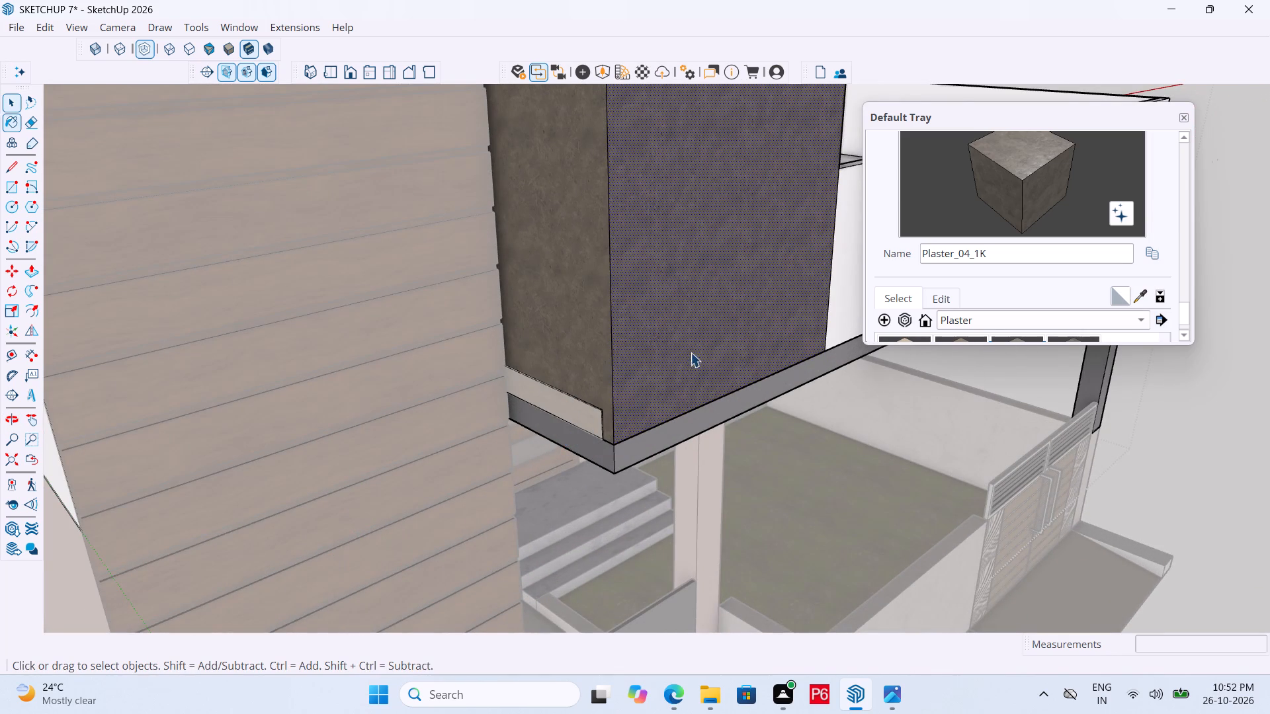
{"action": "left_click", "coordinate": [691, 354]}
{"action": "scroll", "coordinate": [443, 295], "scroll_direction": "down", "scroll_amount": 7}
{"action": "left_click", "coordinate": [1005, 430]}
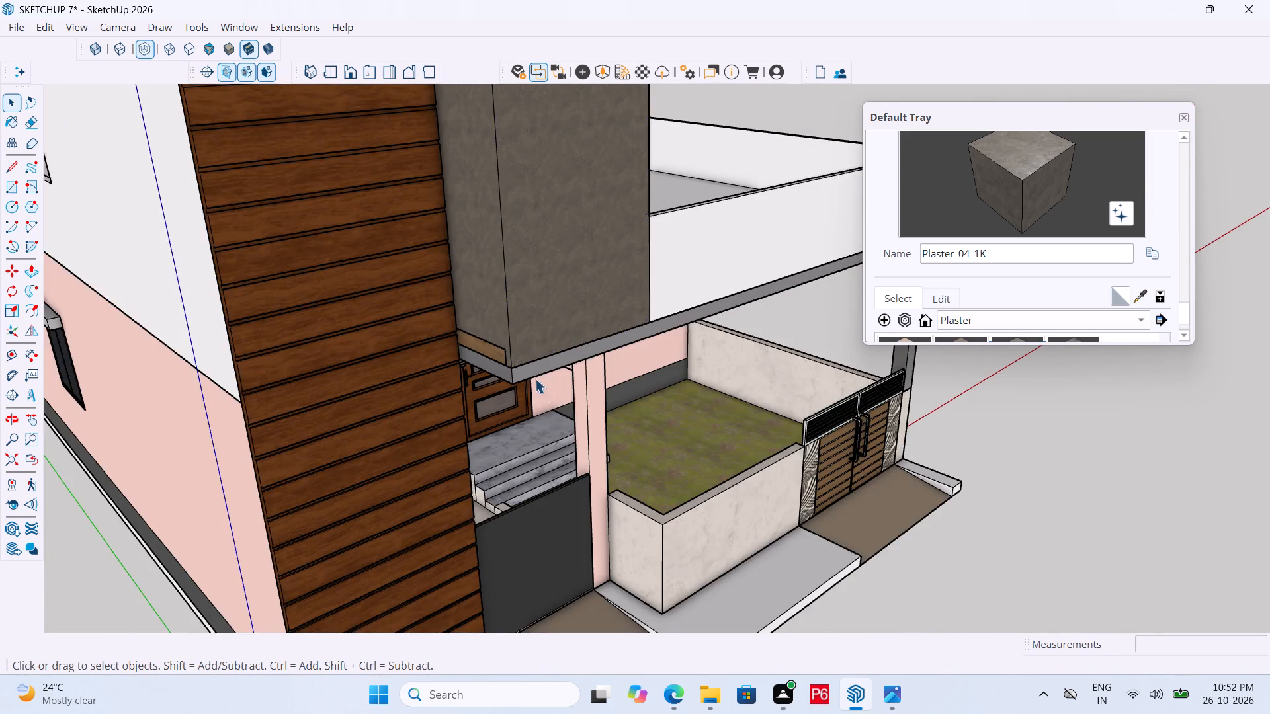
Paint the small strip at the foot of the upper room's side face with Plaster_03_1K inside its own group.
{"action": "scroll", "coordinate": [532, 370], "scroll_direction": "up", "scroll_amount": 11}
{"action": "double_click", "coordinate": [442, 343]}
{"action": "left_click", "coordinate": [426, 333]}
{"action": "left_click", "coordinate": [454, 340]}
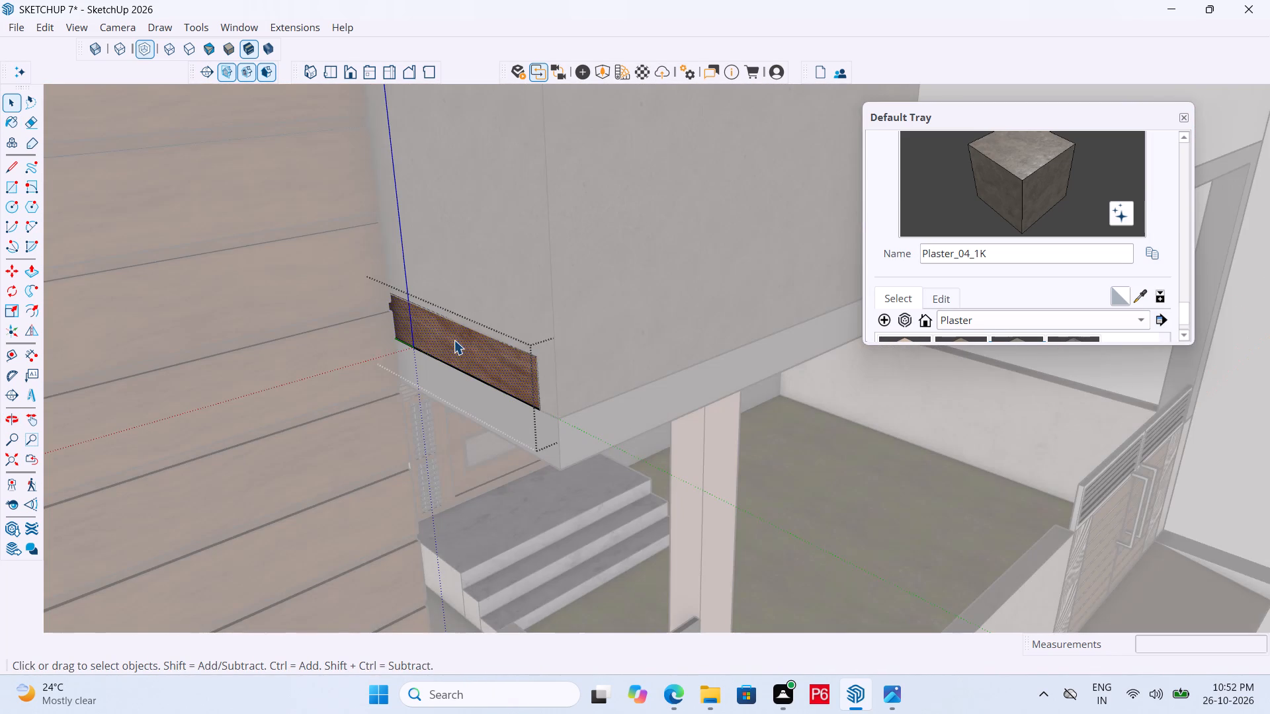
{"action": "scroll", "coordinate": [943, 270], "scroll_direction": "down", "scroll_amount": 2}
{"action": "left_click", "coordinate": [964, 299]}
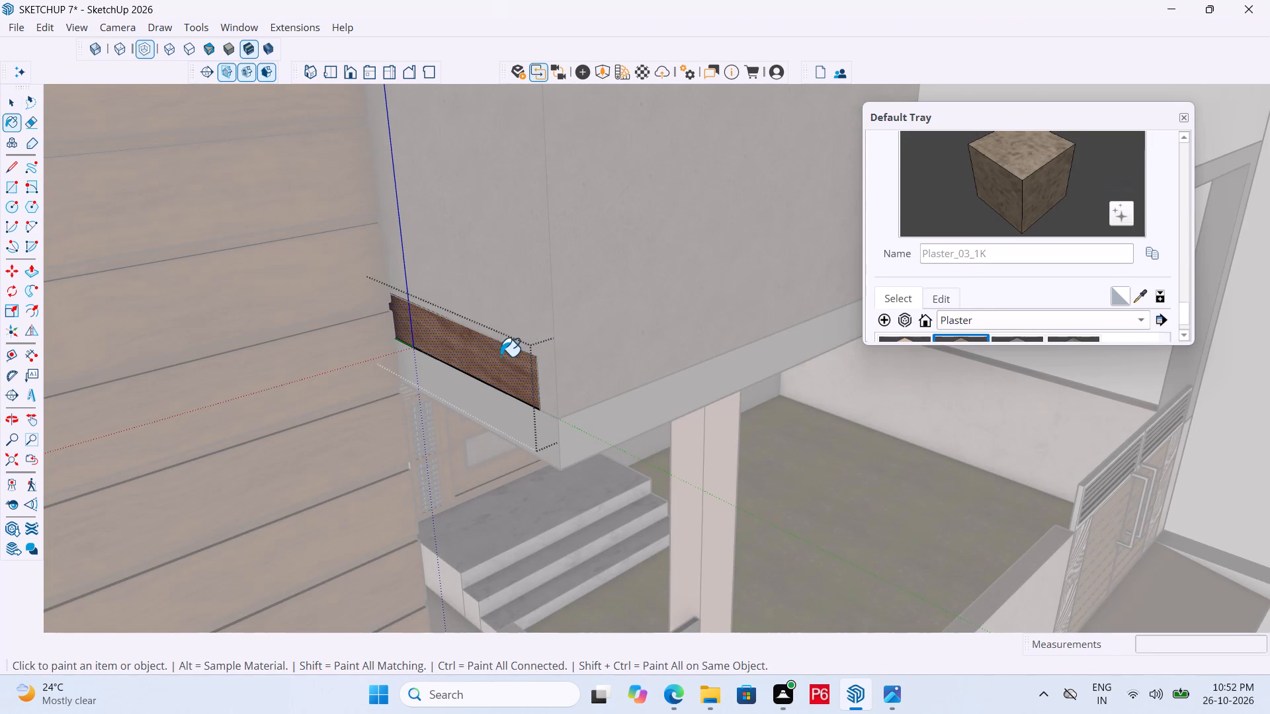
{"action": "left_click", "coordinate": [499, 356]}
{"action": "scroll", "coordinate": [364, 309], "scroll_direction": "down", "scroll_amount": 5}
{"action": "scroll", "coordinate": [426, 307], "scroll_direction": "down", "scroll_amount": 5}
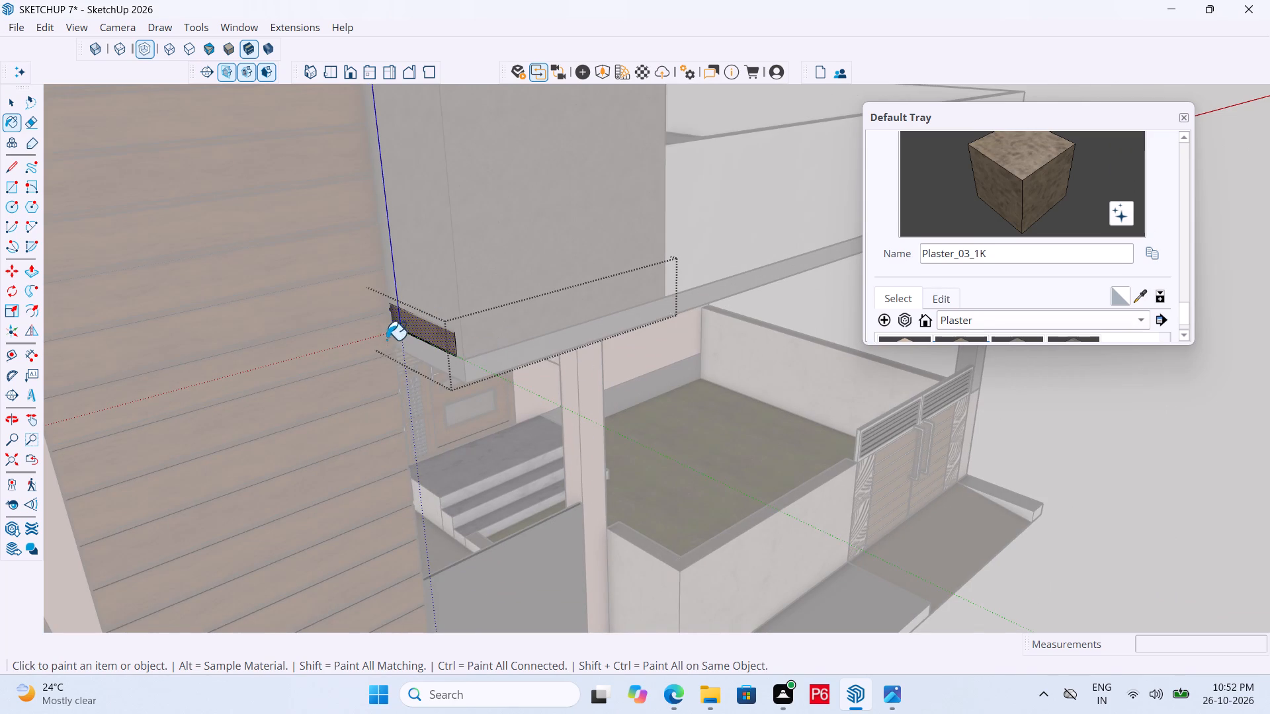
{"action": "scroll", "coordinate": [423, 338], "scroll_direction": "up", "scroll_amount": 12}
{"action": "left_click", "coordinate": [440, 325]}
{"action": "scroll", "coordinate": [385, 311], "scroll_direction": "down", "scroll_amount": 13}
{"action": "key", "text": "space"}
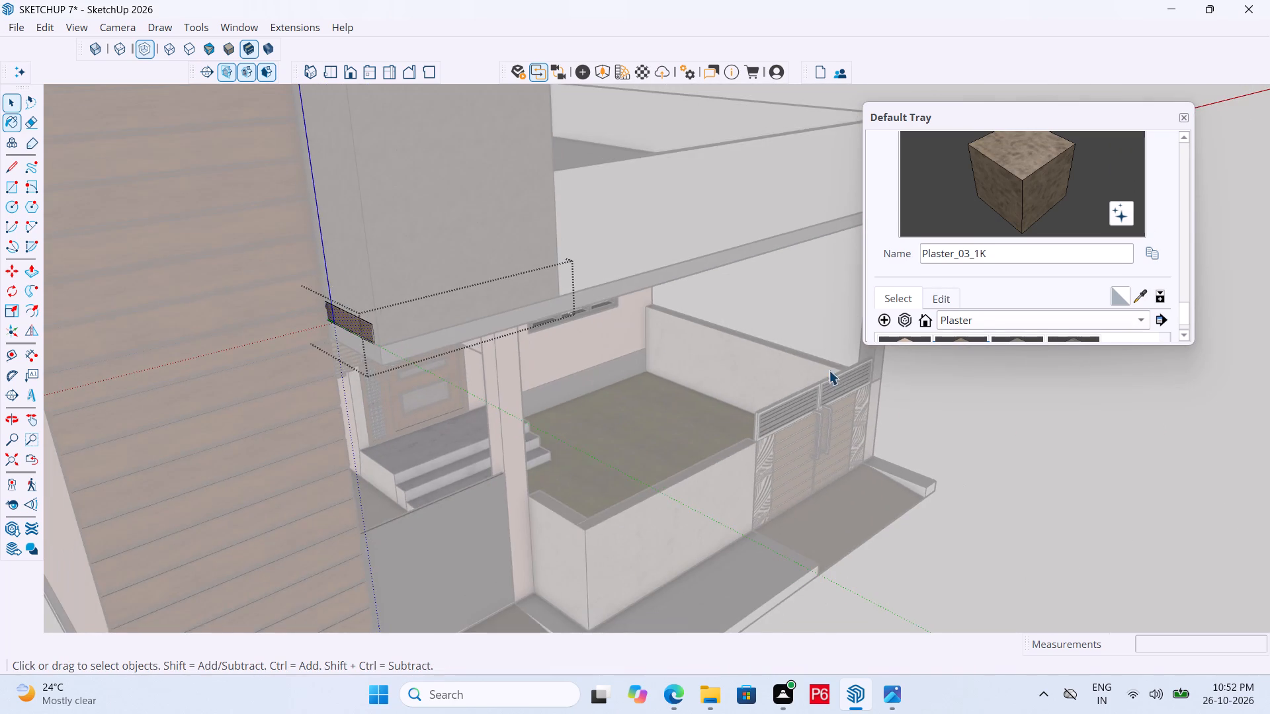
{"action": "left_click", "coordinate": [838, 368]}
Save the house model with the repainted upper room and foot strip.
{"action": "middle_click_drag", "start_coordinate": [910, 392], "coordinate": [798, 403]}
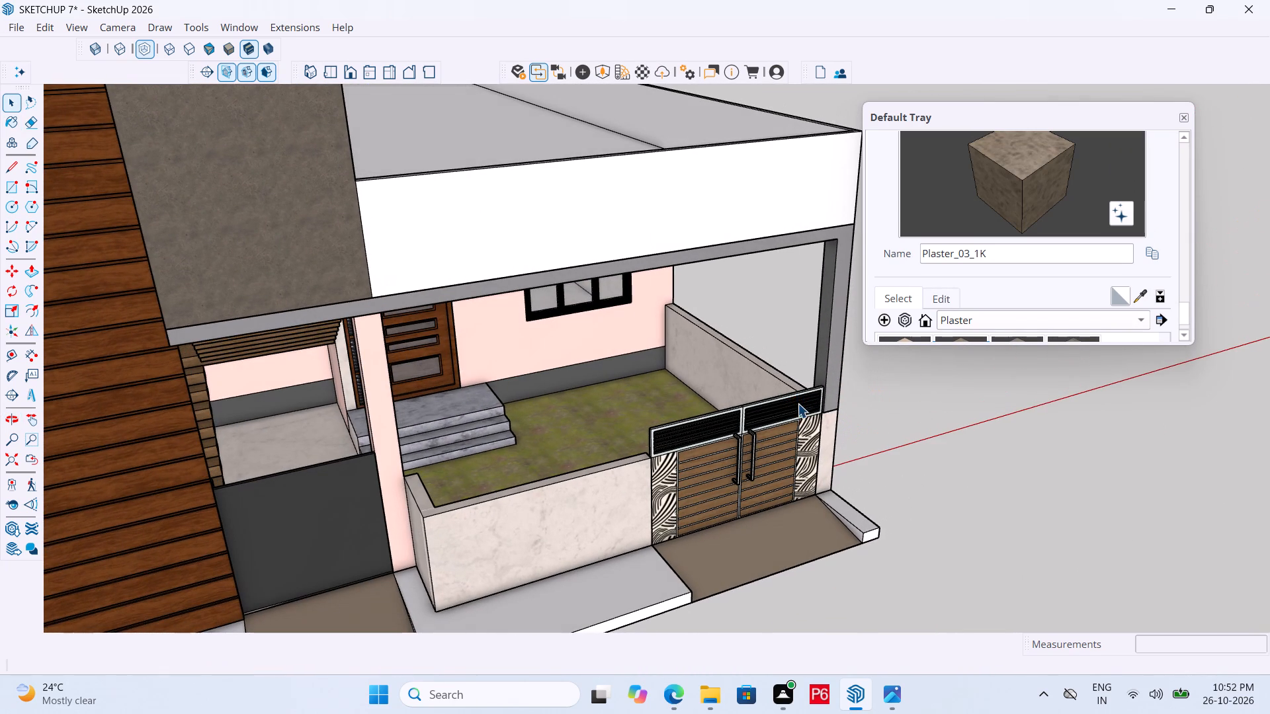
{"action": "key", "text": "ctrl+s"}
{"action": "key", "text": "ctrl+s"}
{"action": "key", "text": "ctrl+s"}
{"action": "key", "text": "ctrl+s"}
Reopen the small strip's group at the foot of the upper room's side face and repaint it with Plaster_04_1K.
{"action": "middle_click_drag", "start_coordinate": [374, 404], "coordinate": [566, 376]}
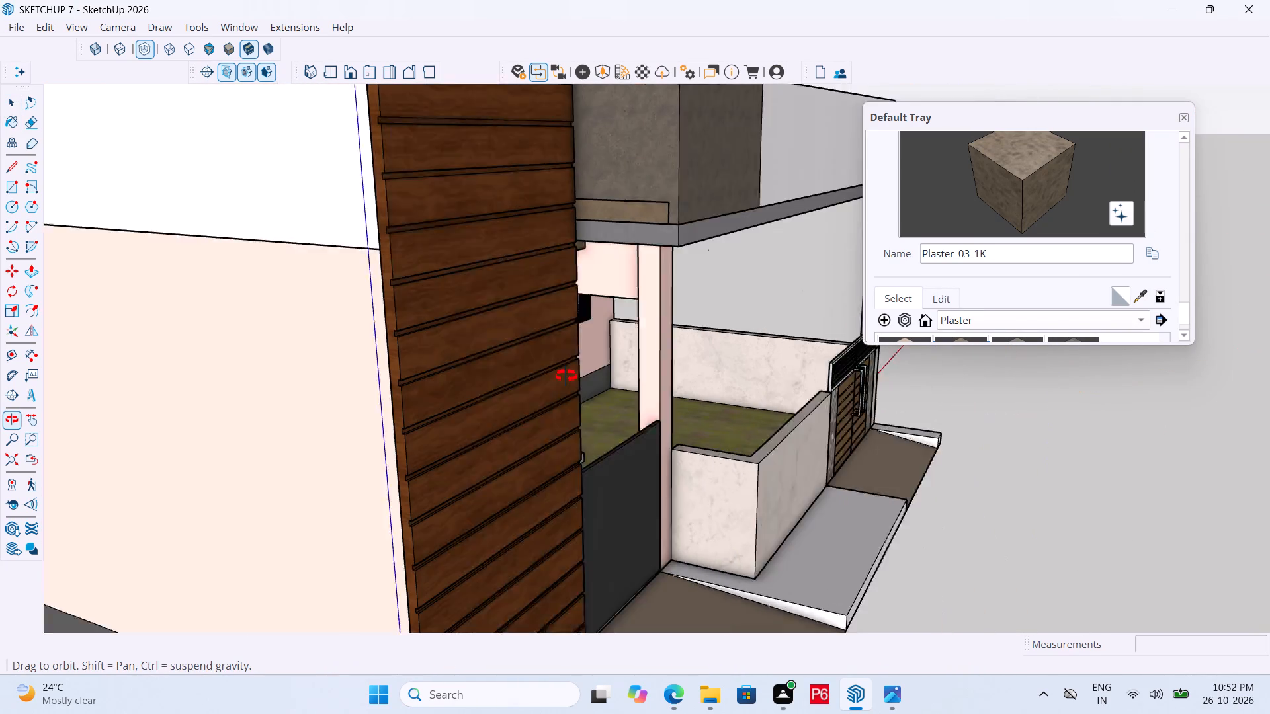
{"action": "middle_click_drag", "start_coordinate": [566, 376], "coordinate": [556, 394]}
{"action": "scroll", "coordinate": [511, 316], "scroll_direction": "up", "scroll_amount": 9}
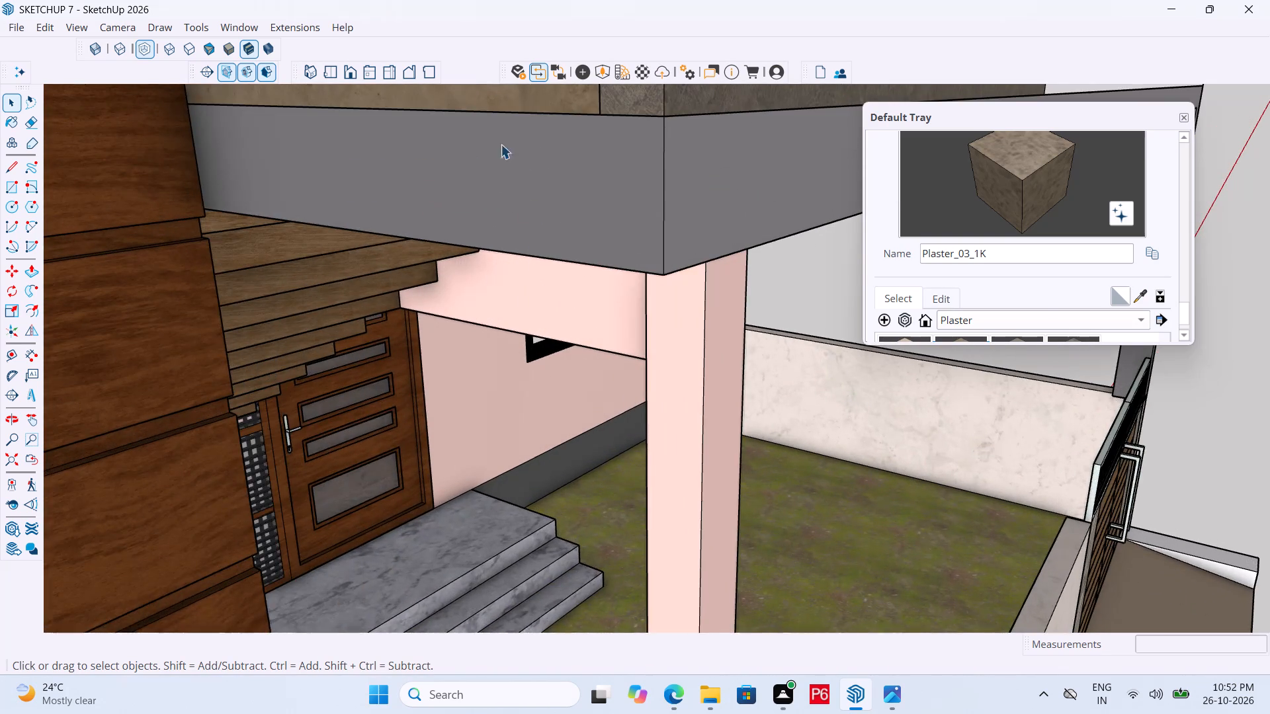
{"action": "scroll", "coordinate": [564, 366], "scroll_direction": "down", "scroll_amount": 4}
{"action": "scroll", "coordinate": [558, 346], "scroll_direction": "up", "scroll_amount": 2}
{"action": "left_click", "coordinate": [558, 345]}
{"action": "double_click", "coordinate": [550, 344]}
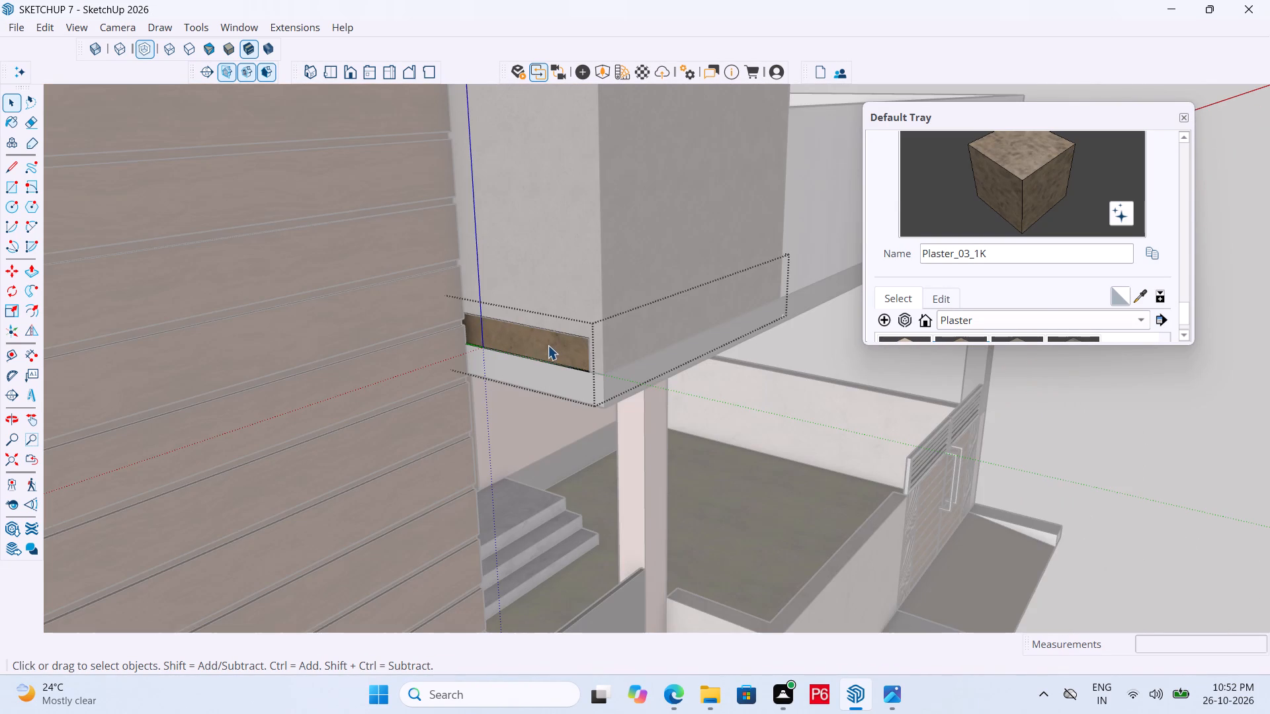
{"action": "left_click", "coordinate": [529, 344]}
{"action": "scroll", "coordinate": [1027, 280], "scroll_direction": "down", "scroll_amount": 2}
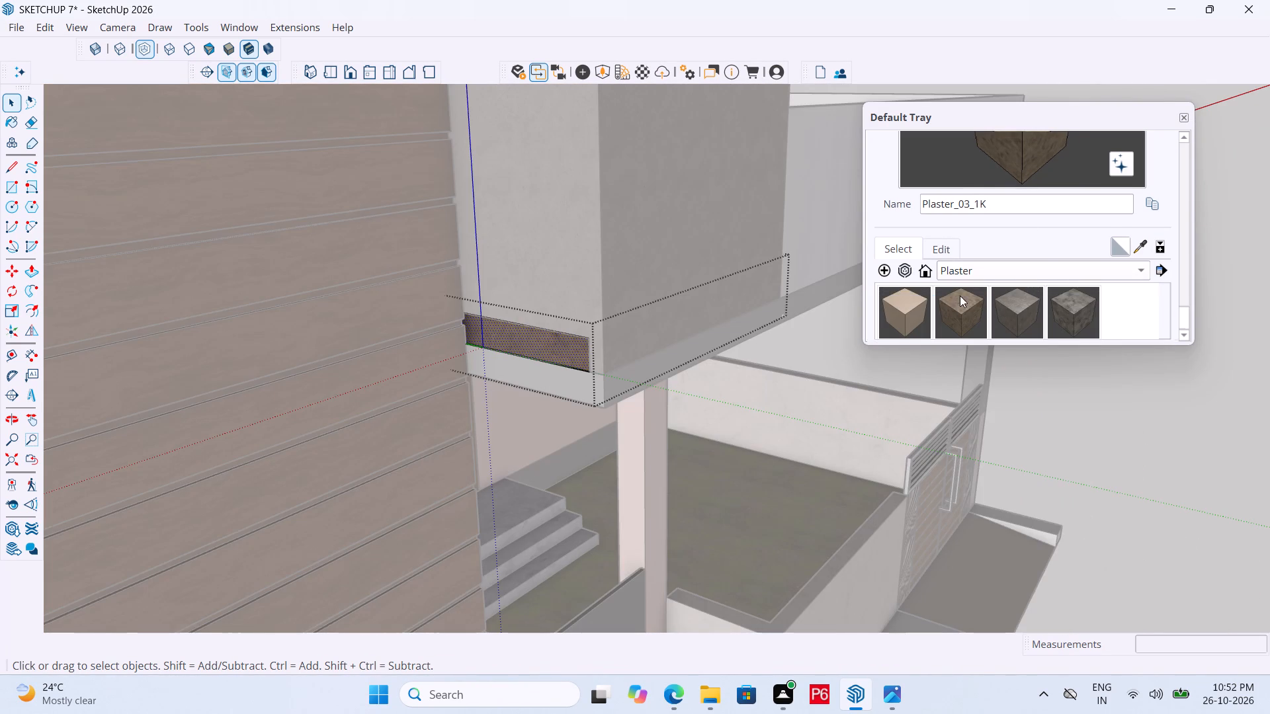
{"action": "left_click", "coordinate": [960, 296]}
{"action": "left_click", "coordinate": [534, 335]}
{"action": "scroll", "coordinate": [900, 292], "scroll_direction": "down", "scroll_amount": 2}
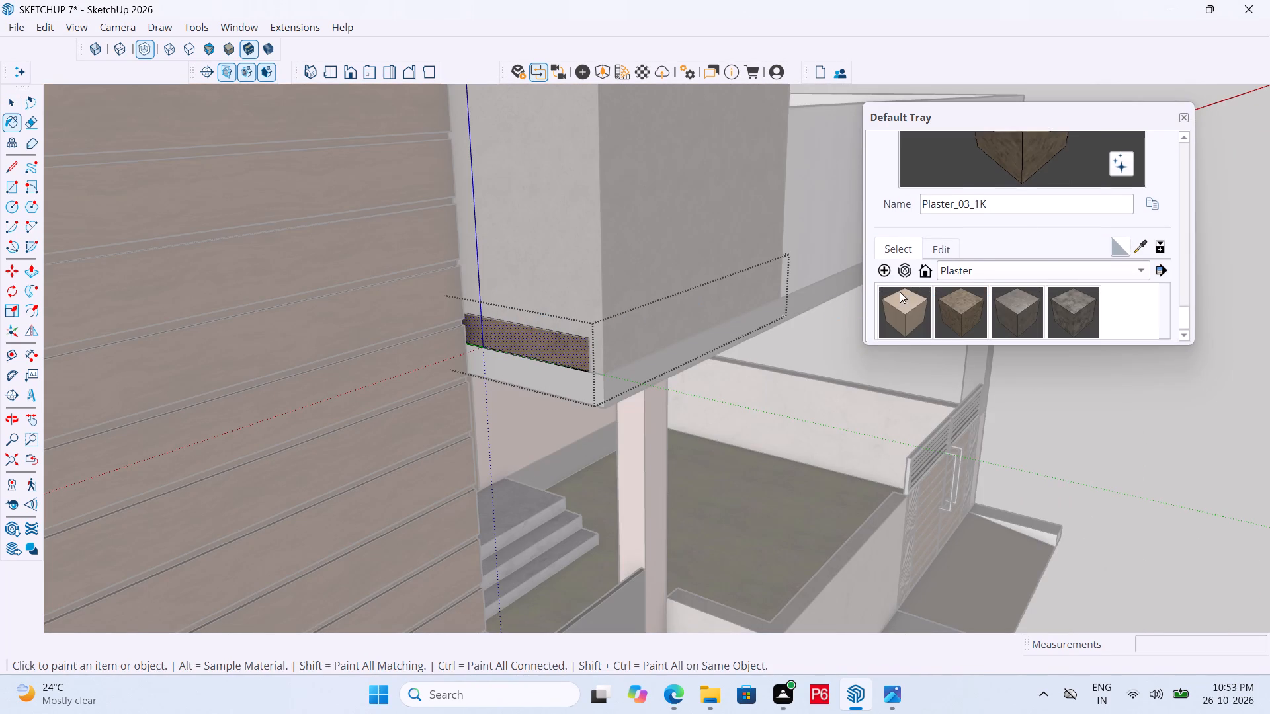
{"action": "left_click", "coordinate": [1009, 303]}
{"action": "left_click", "coordinate": [564, 338]}
{"action": "scroll", "coordinate": [566, 323], "scroll_direction": "down", "scroll_amount": 5}
{"action": "key", "text": "space"}
{"action": "left_click", "coordinate": [1016, 455]}
Save the house model with the foot strip in Plaster_04_1K.
{"action": "middle_click_drag", "start_coordinate": [960, 438], "coordinate": [905, 454]}
{"action": "key", "text": "ctrl+s"}
{"action": "key", "text": "ctrl+s"}
{"action": "key", "text": "ctrl+s"}
{"action": "key", "text": "ctrl+s"}
{"action": "key", "text": "ctrl+s"}
{"action": "key", "text": "ctrl+s"}
{"action": "key", "text": "ctrl+s"}
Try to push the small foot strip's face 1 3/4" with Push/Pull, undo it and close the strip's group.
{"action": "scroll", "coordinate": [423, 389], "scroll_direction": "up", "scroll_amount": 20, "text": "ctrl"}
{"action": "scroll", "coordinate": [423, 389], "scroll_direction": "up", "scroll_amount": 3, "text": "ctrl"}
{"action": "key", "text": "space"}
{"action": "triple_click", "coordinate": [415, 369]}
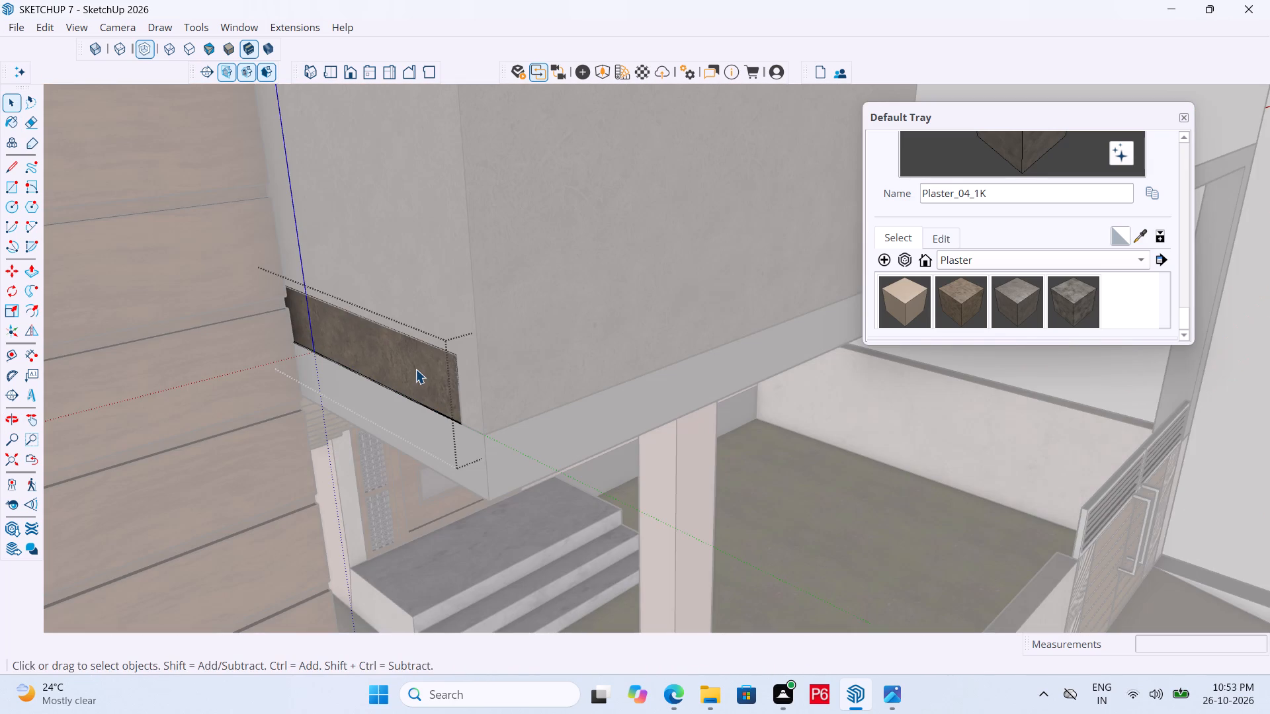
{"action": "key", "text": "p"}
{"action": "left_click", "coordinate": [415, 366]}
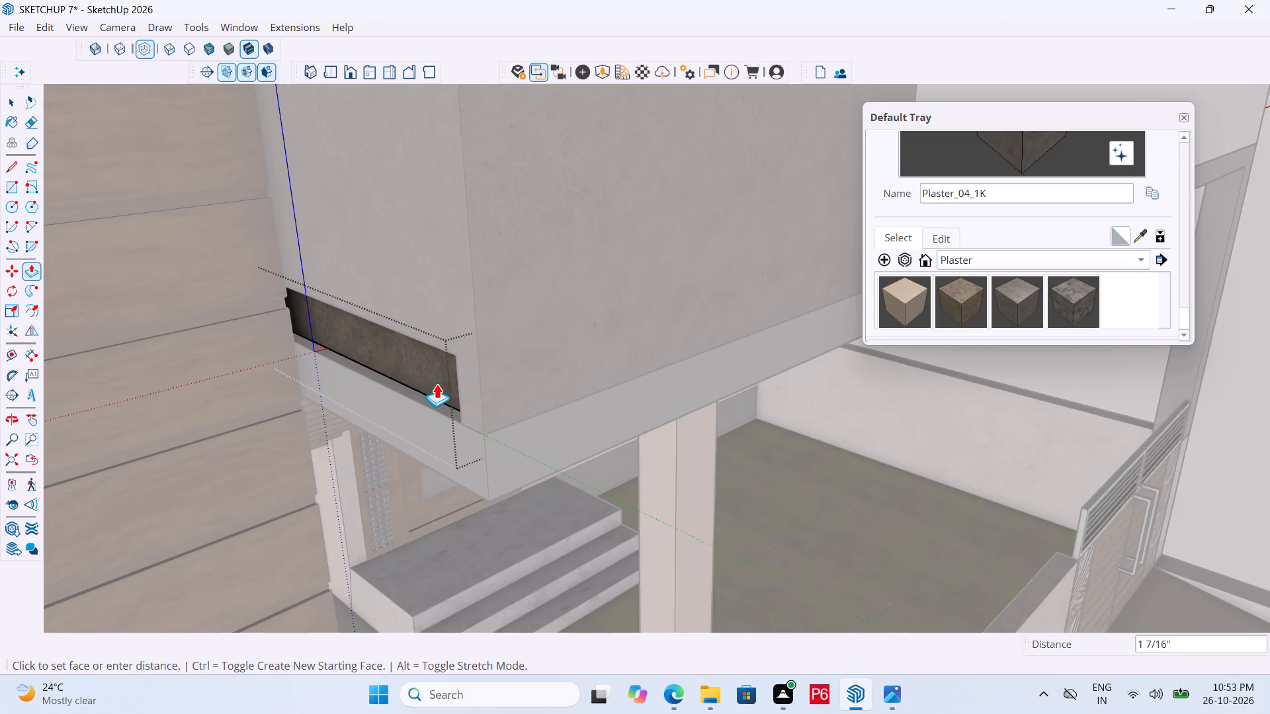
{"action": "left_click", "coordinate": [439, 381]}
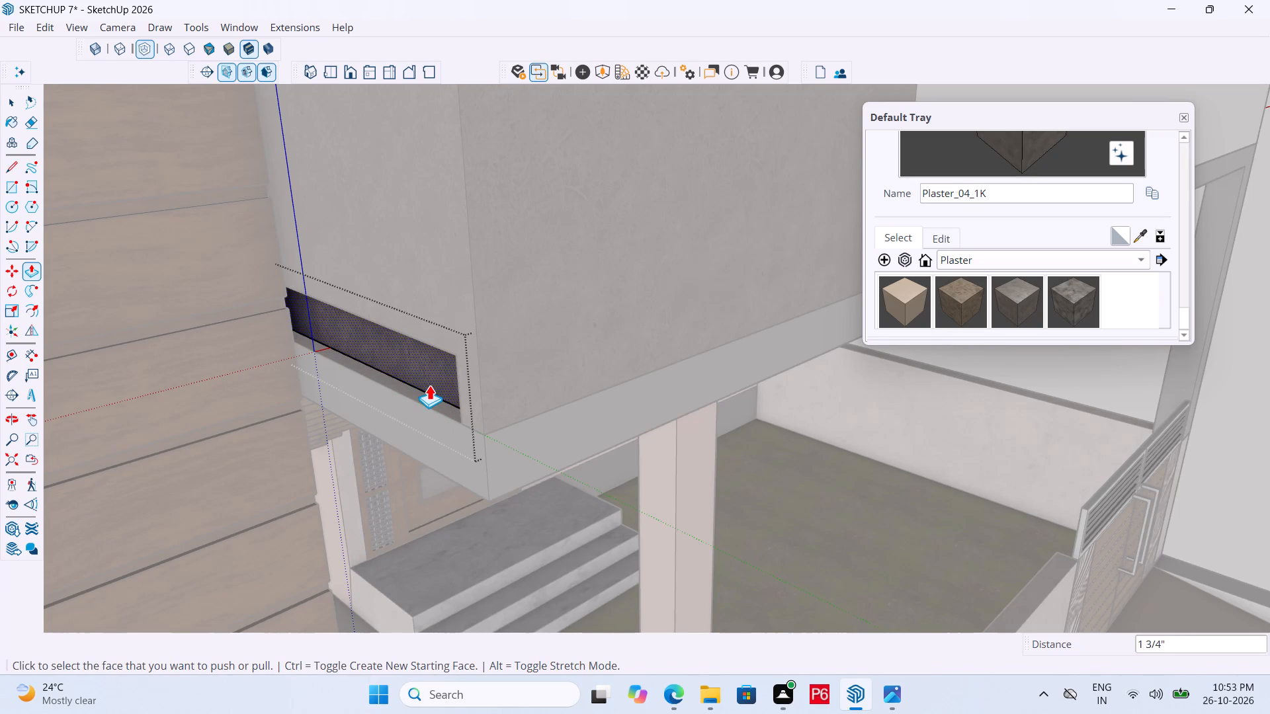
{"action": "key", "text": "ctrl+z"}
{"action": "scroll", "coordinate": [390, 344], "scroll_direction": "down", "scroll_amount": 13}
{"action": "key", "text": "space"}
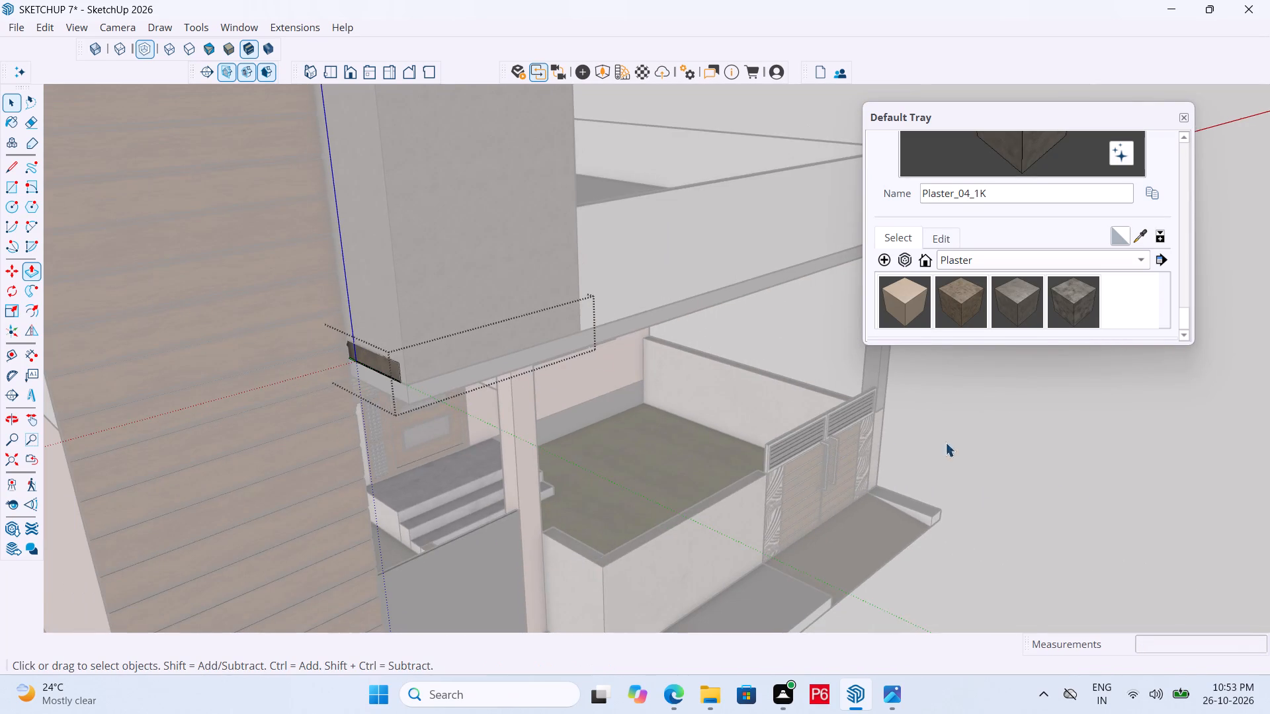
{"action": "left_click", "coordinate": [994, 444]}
Save the house model again after undoing the strip's Push/Pull.
{"action": "key", "text": "ctrl+s"}
{"action": "key", "text": "ctrl+s"}
{"action": "key", "text": "ctrl+s"}
{"action": "key", "text": "ctrl+s"}
{"action": "key", "text": "ctrl+s"}
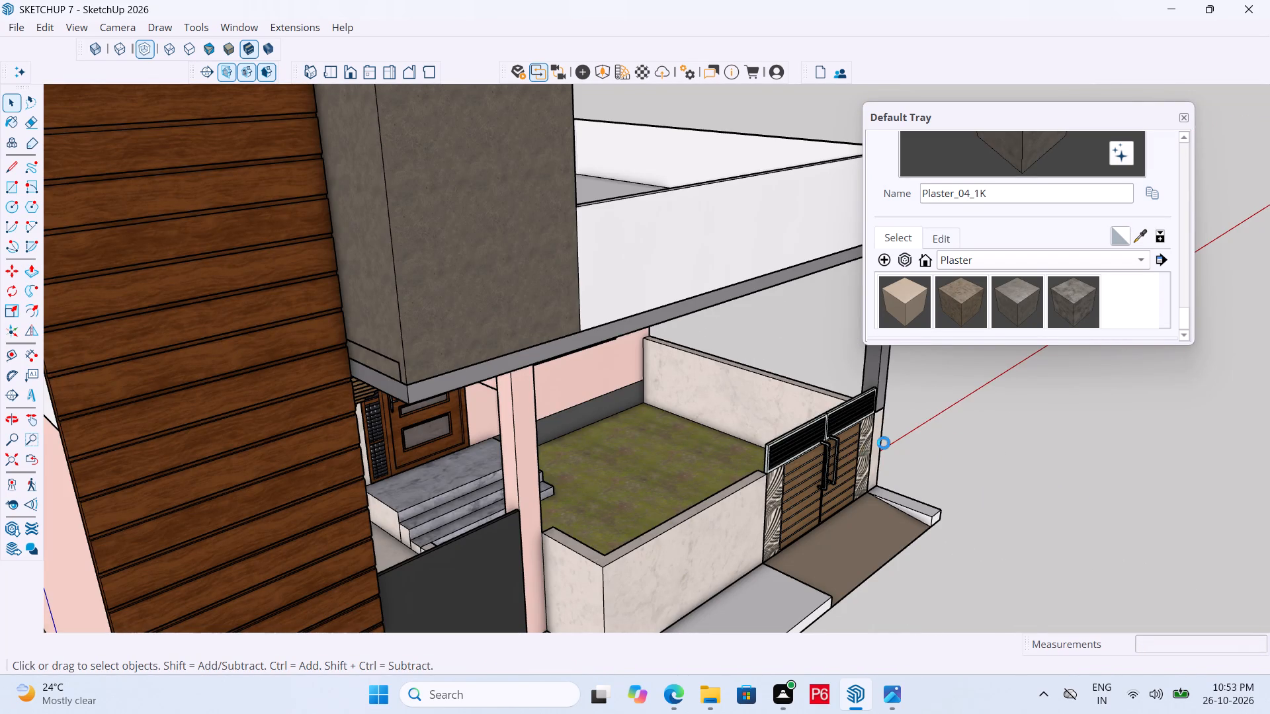
{"action": "key", "text": "ctrl+s"}
{"action": "key", "text": "ctrl+s"}
{"action": "key", "text": "ctrl+s"}
{"action": "key", "text": "ctrl+s"}
{"action": "key", "text": "ctrl+s"}
{"action": "key", "text": "ctrl+s"}
{"action": "key", "text": "ctrl+s"}
Open the upper-storey group and paint the front parapet's outer face with A01_Blush_Petal from the Solid Colors collection.
{"action": "scroll", "coordinate": [806, 466], "scroll_direction": "down", "scroll_amount": 11}
{"action": "scroll", "coordinate": [707, 447], "scroll_direction": "down", "scroll_amount": 5}
{"action": "middle_click_drag", "start_coordinate": [867, 426], "coordinate": [812, 424]}
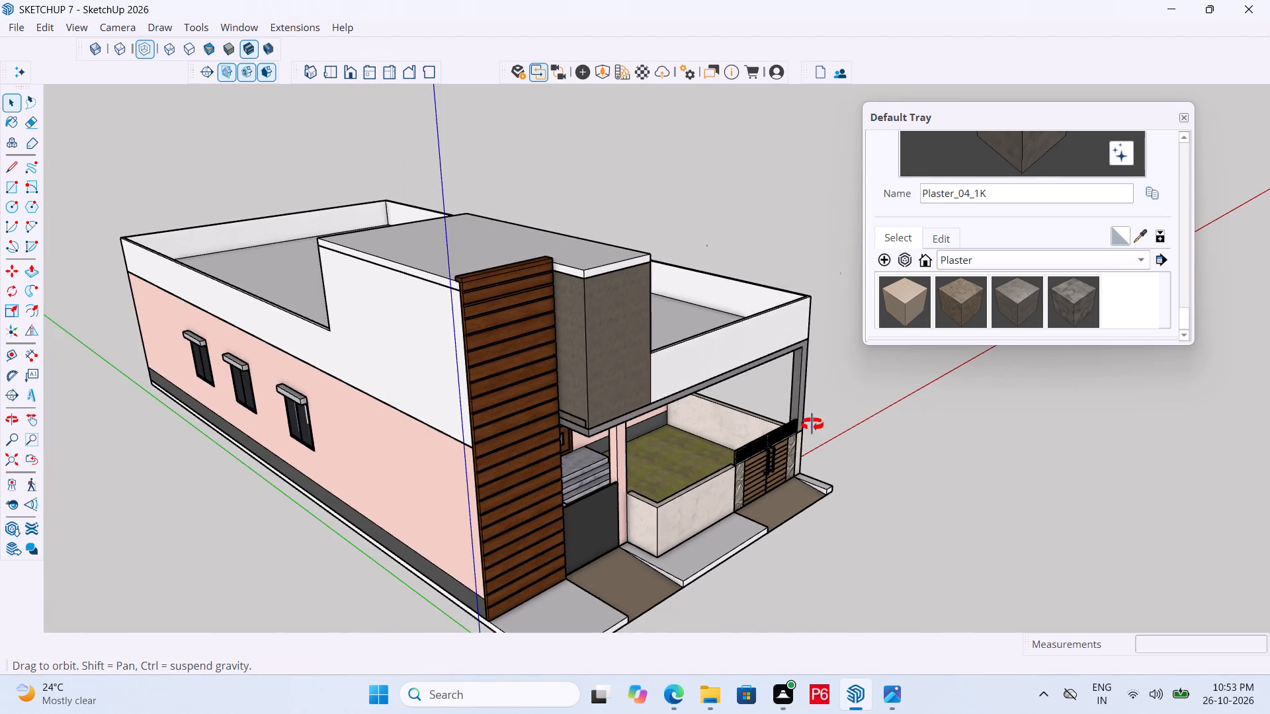
{"action": "middle_click_drag", "start_coordinate": [812, 424], "coordinate": [469, 415]}
{"action": "scroll", "coordinate": [591, 350], "scroll_direction": "up", "scroll_amount": 5}
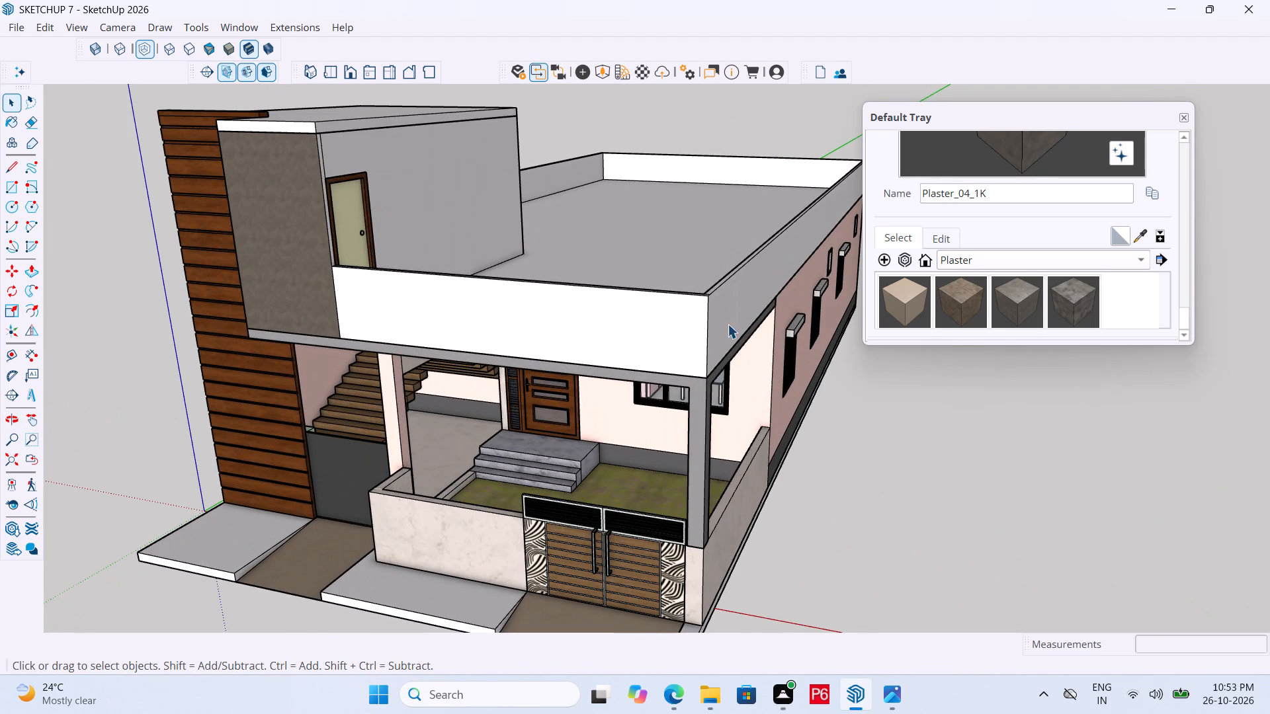
{"action": "scroll", "coordinate": [684, 332], "scroll_direction": "up", "scroll_amount": 9}
{"action": "middle_click_drag", "start_coordinate": [640, 313], "coordinate": [523, 368]}
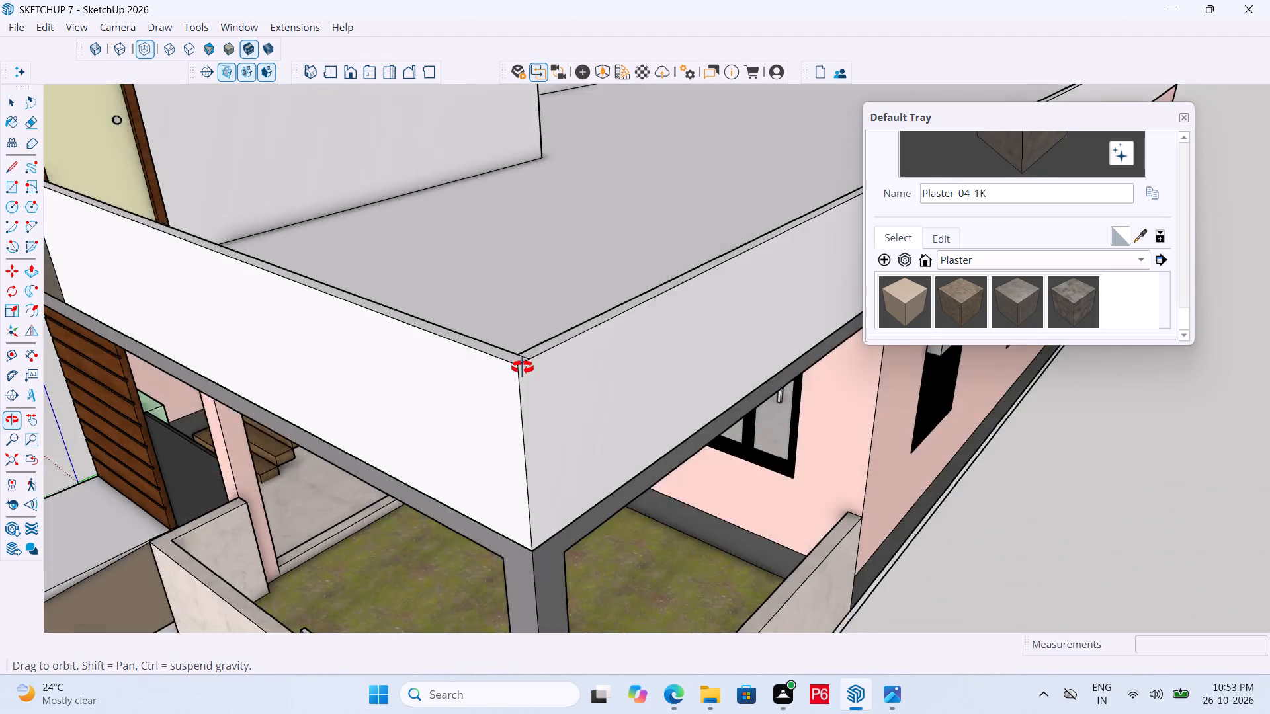
{"action": "middle_click_drag", "start_coordinate": [523, 368], "coordinate": [604, 303]}
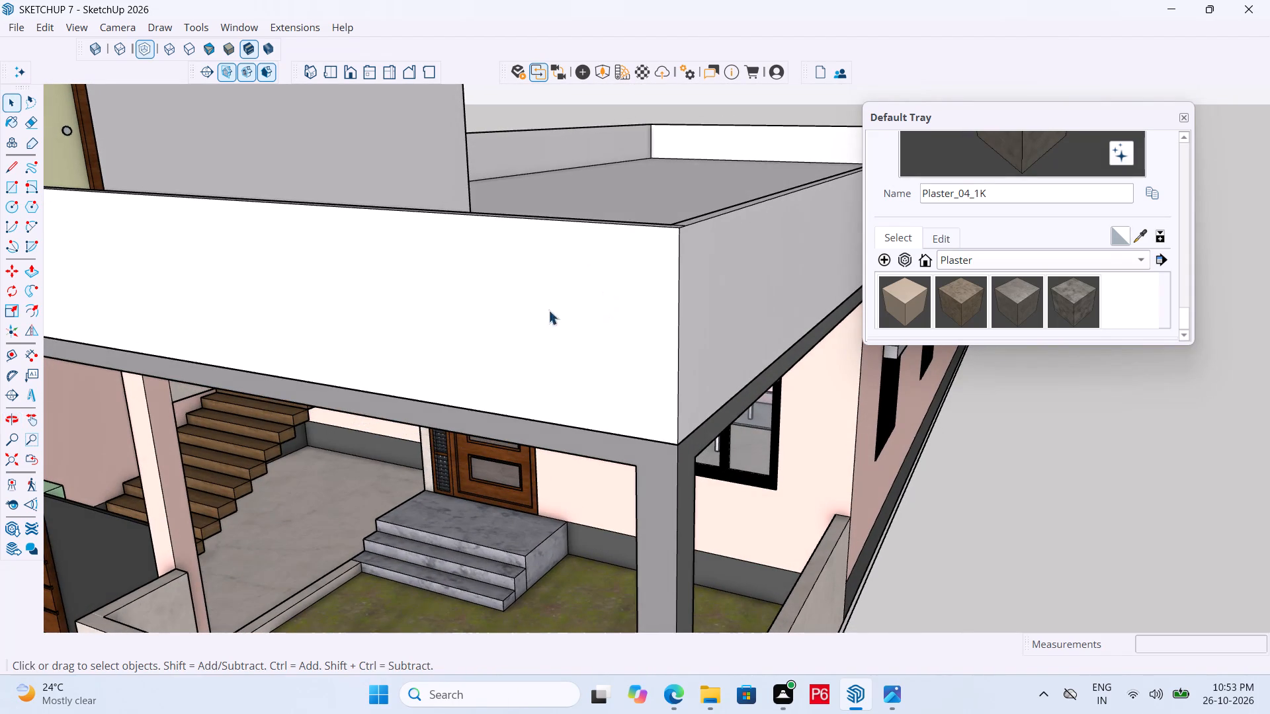
{"action": "scroll", "coordinate": [668, 356], "scroll_direction": "down", "scroll_amount": 5}
{"action": "left_click", "coordinate": [569, 307]}
{"action": "double_click", "coordinate": [482, 305]}
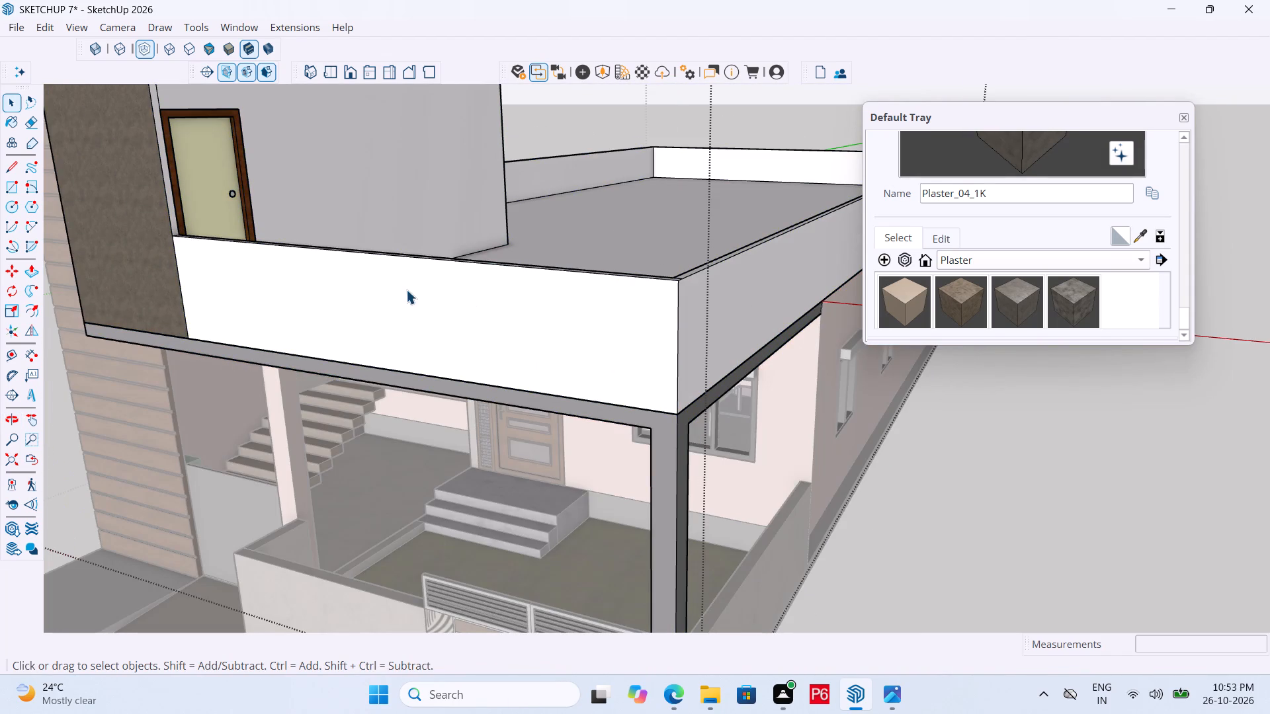
{"action": "left_click", "coordinate": [406, 290]}
{"action": "left_click", "coordinate": [1030, 271]}
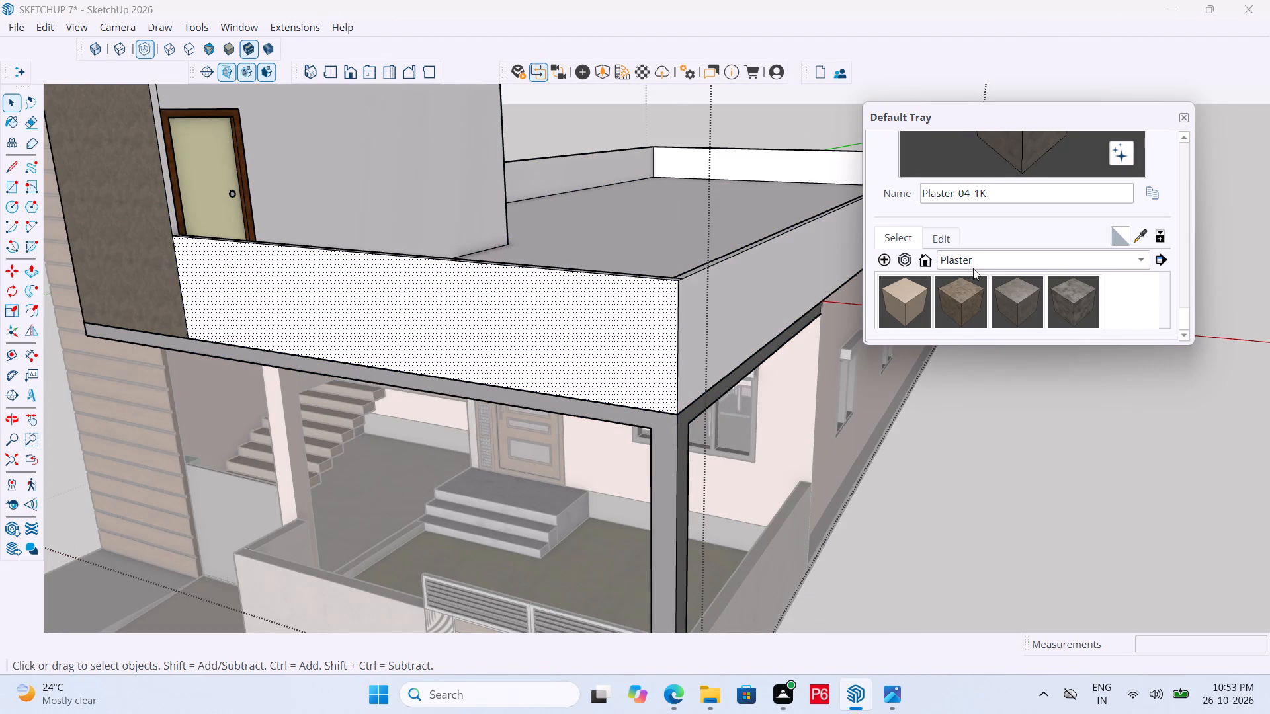
{"action": "left_click", "coordinate": [976, 266]}
{"action": "left_click", "coordinate": [982, 293]}
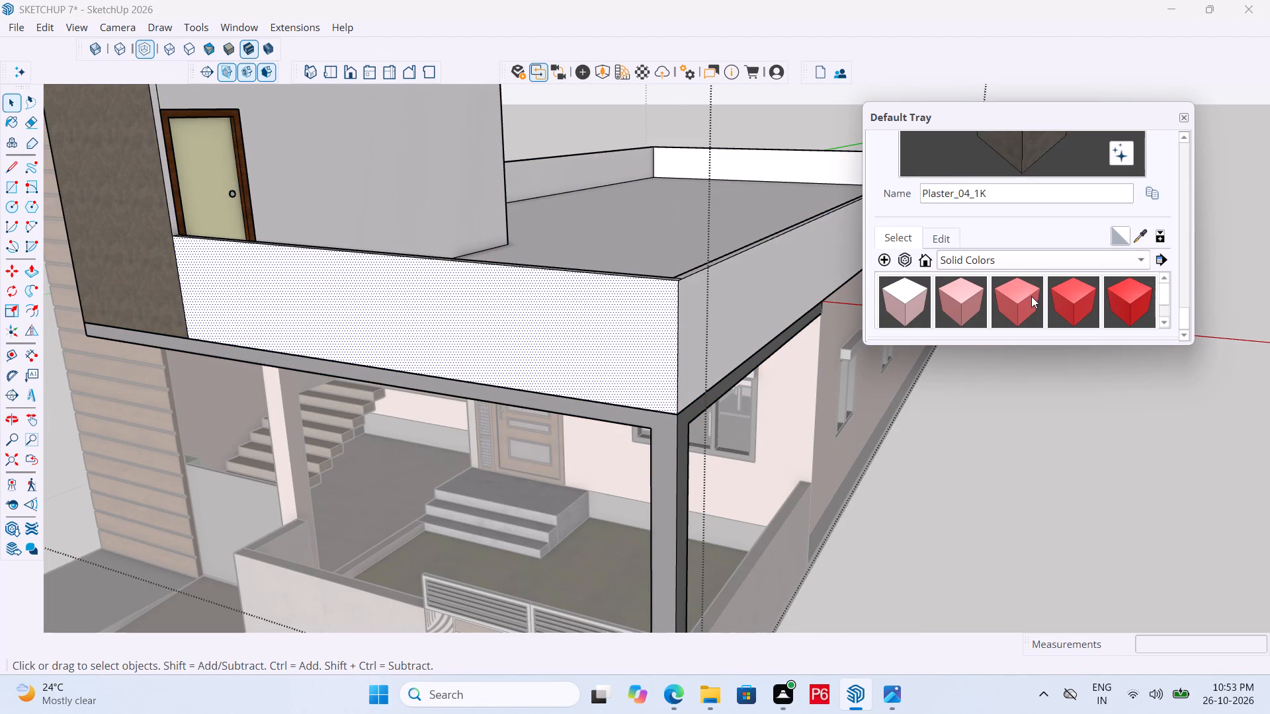
{"action": "left_click", "coordinate": [912, 302]}
{"action": "left_click", "coordinate": [511, 309]}
Repaint the front parapet face with B01_Ivory_Dust and paint the adjoining long side parapet with it too.
{"action": "scroll", "coordinate": [396, 334], "scroll_direction": "down", "scroll_amount": 2}
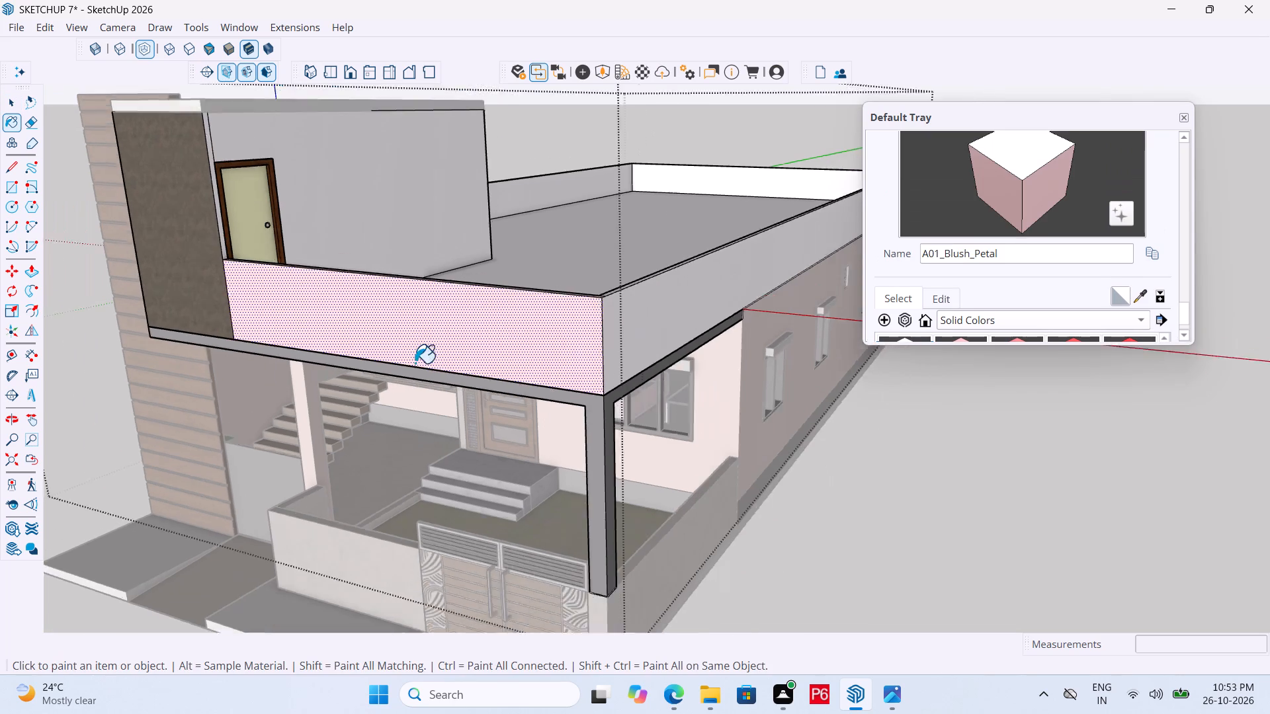
{"action": "scroll", "coordinate": [415, 363], "scroll_direction": "down", "scroll_amount": 3}
{"action": "middle_click_drag", "start_coordinate": [549, 304], "coordinate": [605, 333]}
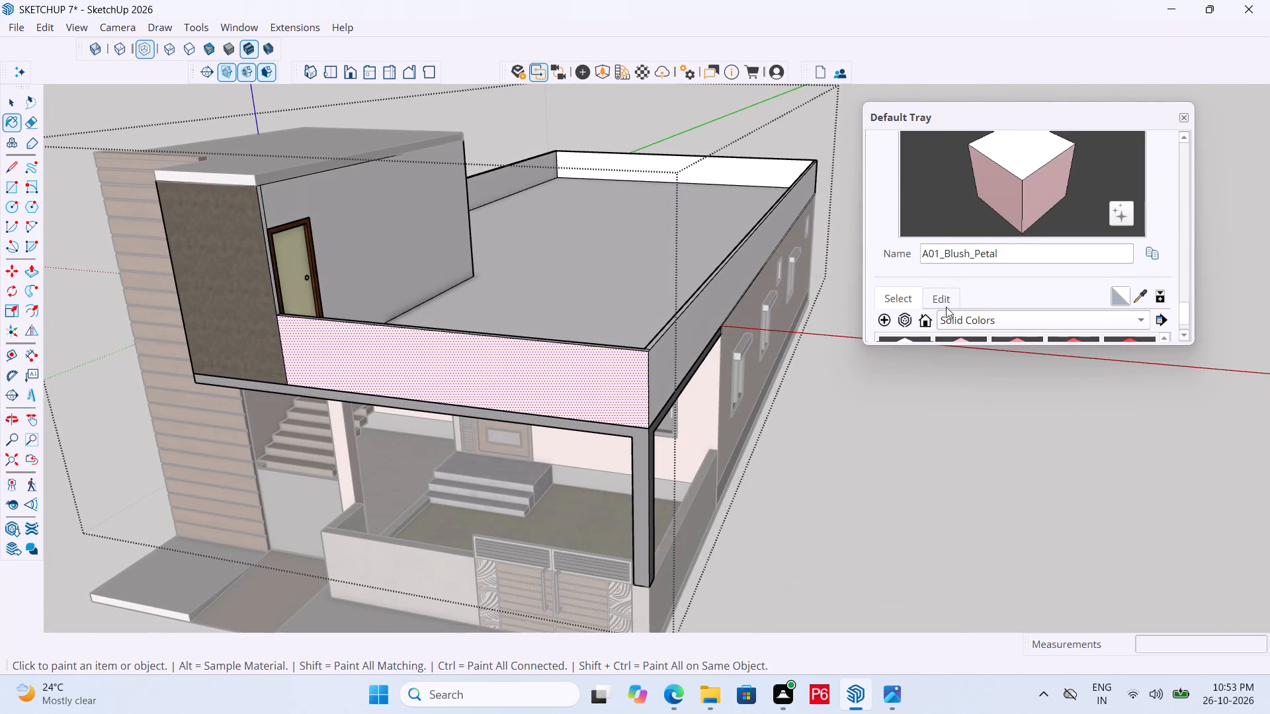
{"action": "scroll", "coordinate": [970, 302], "scroll_direction": "down", "scroll_amount": 3}
{"action": "left_click", "coordinate": [1076, 310]}
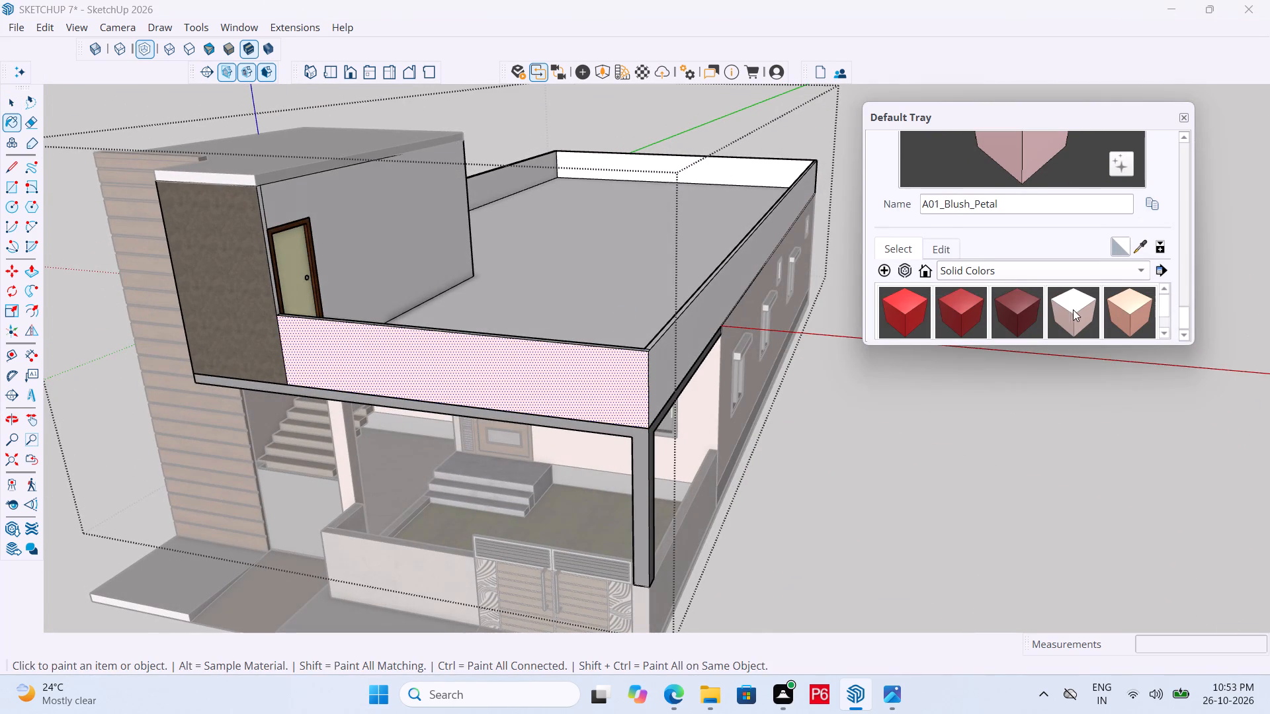
{"action": "left_click", "coordinate": [612, 369]}
{"action": "left_click", "coordinate": [664, 355]}
Paint the rear parapet and the opposite long side, including the upper room's outer wall, with B01_Ivory_Dust.
{"action": "middle_click_drag", "start_coordinate": [704, 328], "coordinate": [0, 347]}
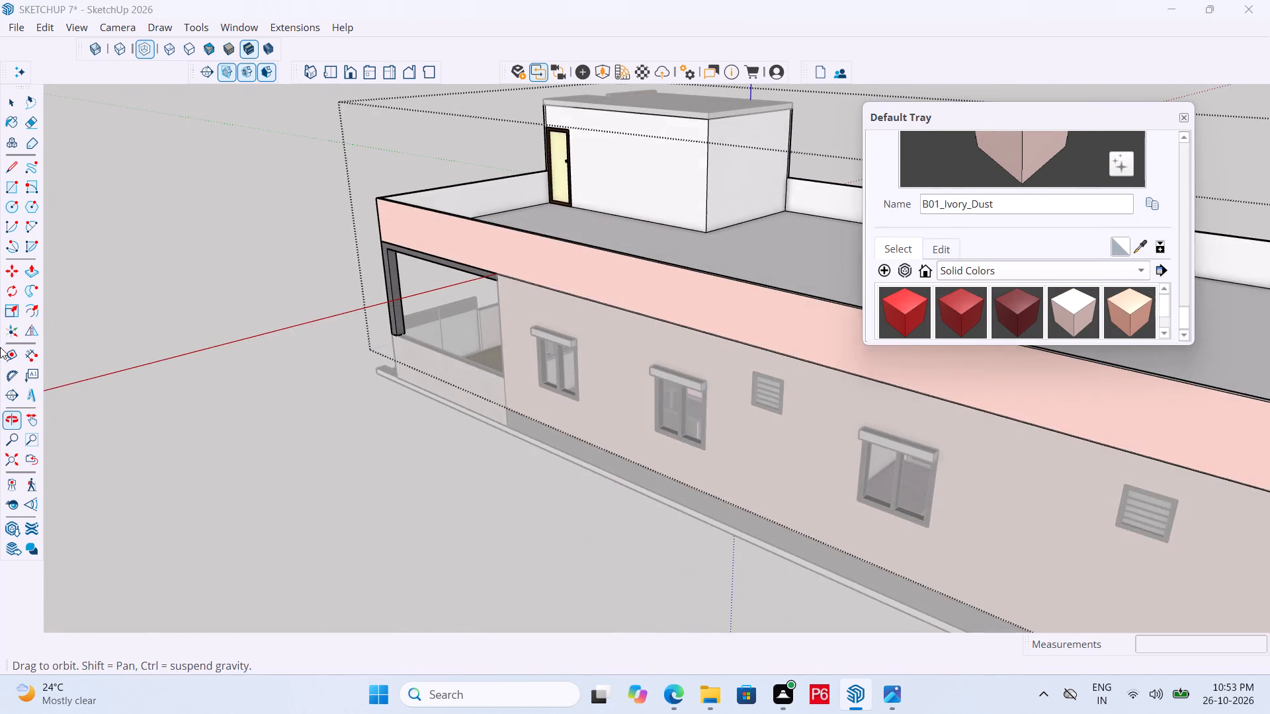
{"action": "middle_click_drag", "start_coordinate": [0, 347], "coordinate": [0, 346]}
{"action": "scroll", "coordinate": [239, 333], "scroll_direction": "down", "scroll_amount": 4}
{"action": "middle_click_drag", "start_coordinate": [971, 402], "coordinate": [447, 341]}
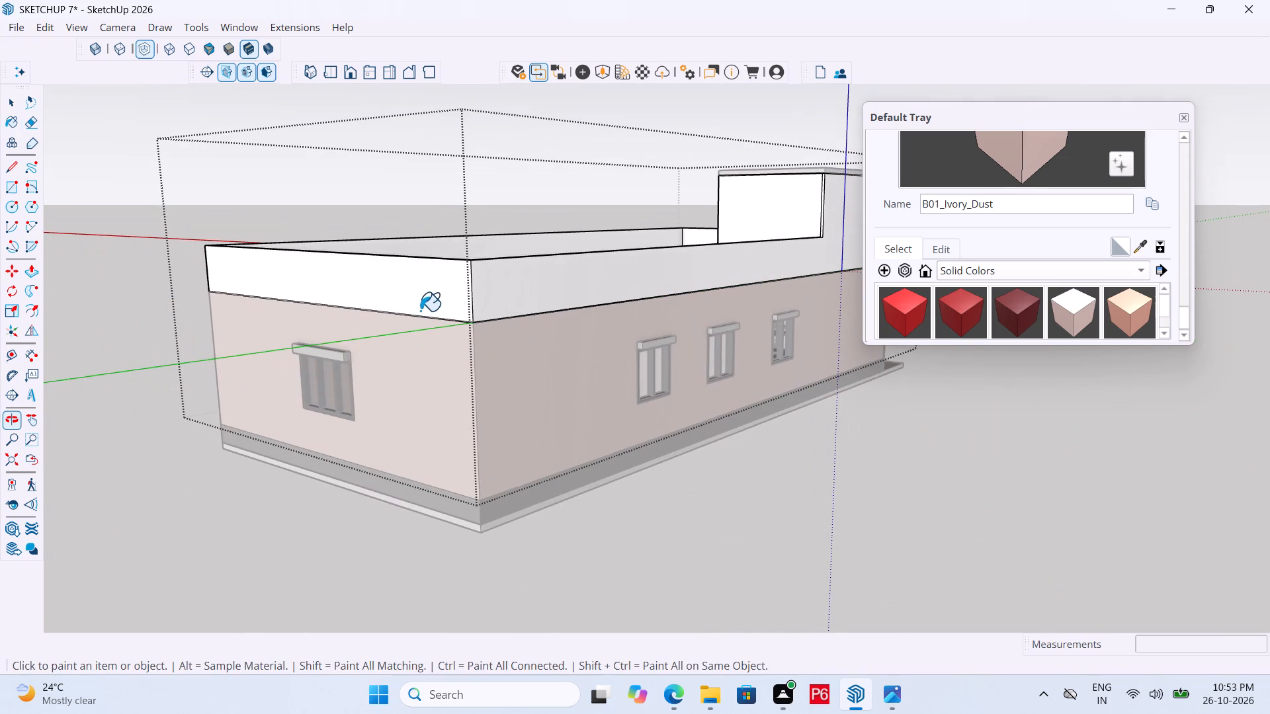
{"action": "left_click_drag", "start_coordinate": [419, 308], "coordinate": [433, 302]}
{"action": "double_click", "coordinate": [508, 291]}
Paint the upper room's door wall and its rear wall facing the terrace with B01_Ivory_Dust.
{"action": "middle_click_drag", "start_coordinate": [678, 292], "coordinate": [60, 333]}
{"action": "middle_click_drag", "start_coordinate": [673, 204], "coordinate": [630, 247]}
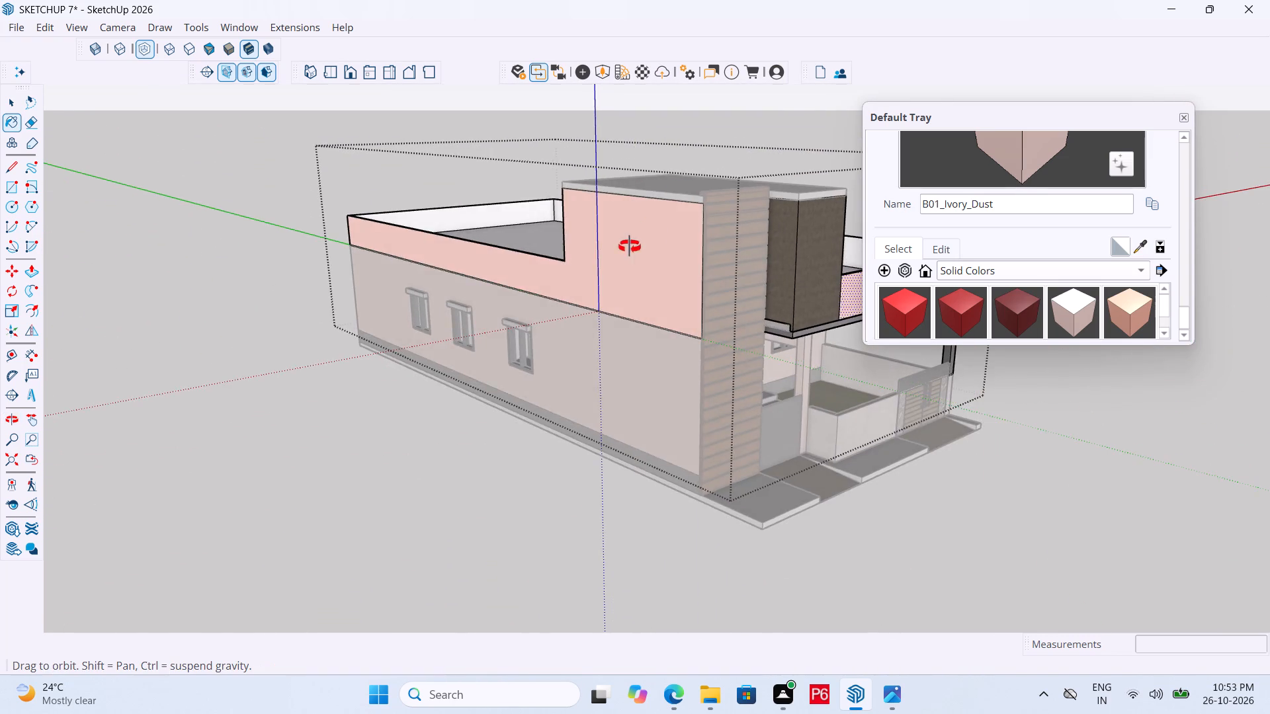
{"action": "middle_click_drag", "start_coordinate": [630, 247], "coordinate": [106, 316]}
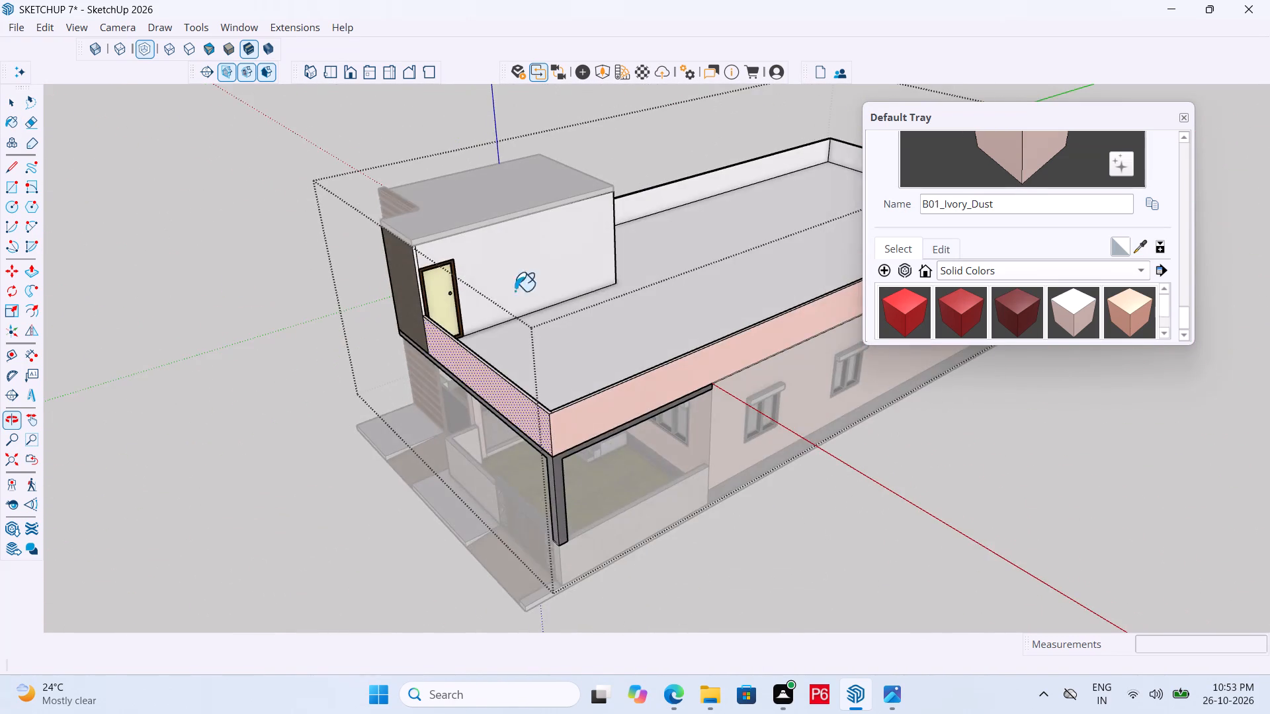
{"action": "middle_click_drag", "start_coordinate": [640, 288], "coordinate": [455, 279]}
{"action": "left_click_drag", "start_coordinate": [478, 233], "coordinate": [496, 228]}
{"action": "middle_click_drag", "start_coordinate": [710, 221], "coordinate": [349, 221]}
{"action": "scroll", "coordinate": [349, 221], "scroll_direction": "up", "scroll_amount": 1}
{"action": "left_click", "coordinate": [740, 187]}
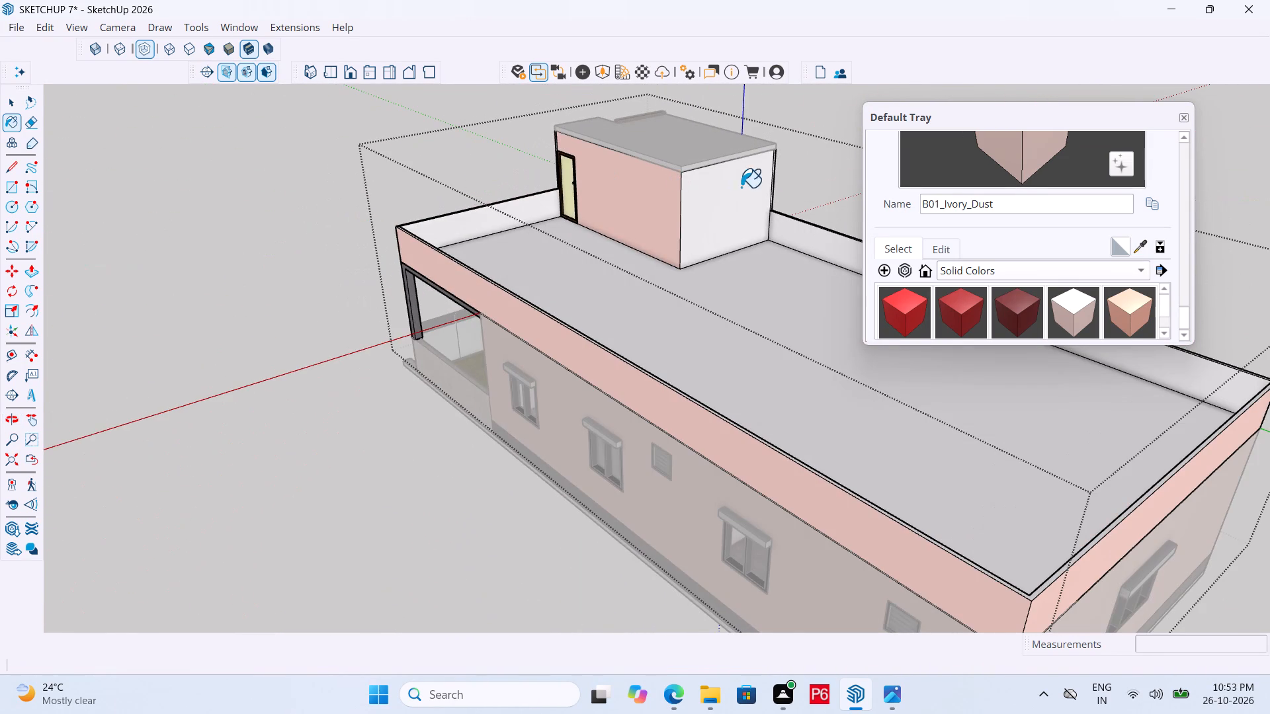
Paint the narrow vertical strip between the upper room's door wall and its plaster front with B01_Ivory_Dust.
{"action": "middle_click_drag", "start_coordinate": [421, 239], "coordinate": [977, 259]}
{"action": "scroll", "coordinate": [970, 254], "scroll_direction": "up", "scroll_amount": 17}
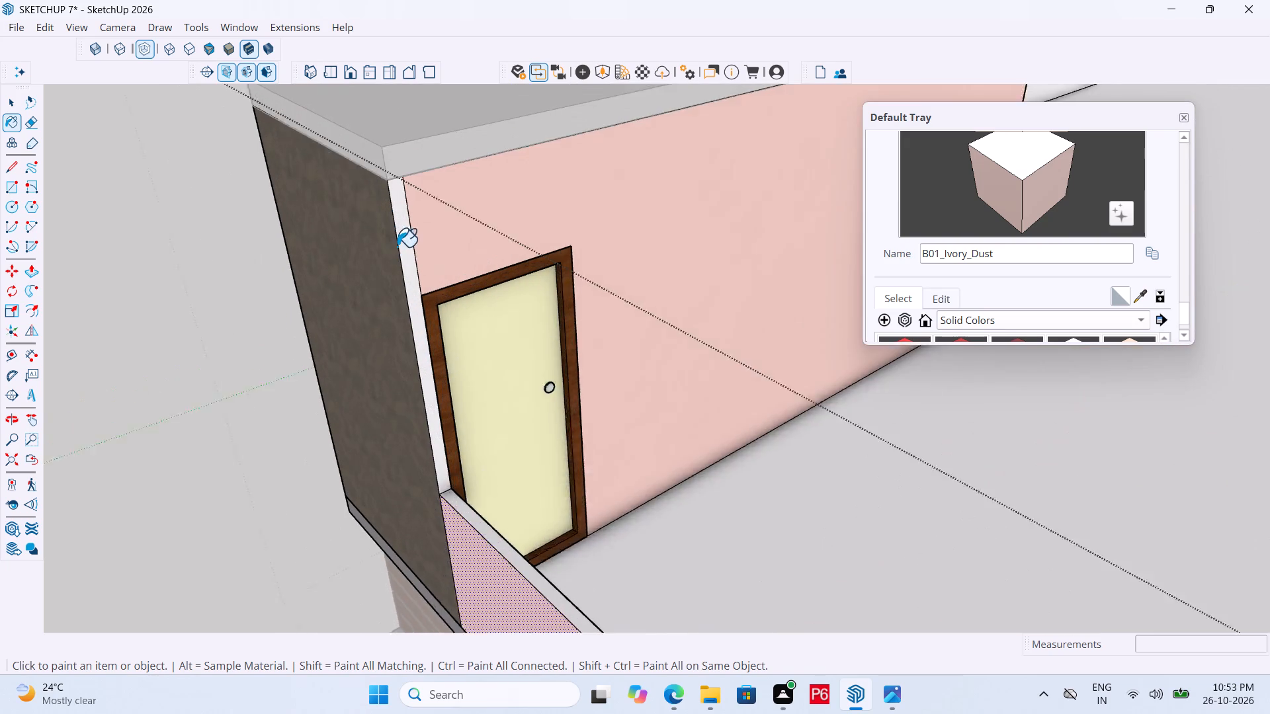
{"action": "scroll", "coordinate": [397, 247], "scroll_direction": "up", "scroll_amount": 1}
{"action": "left_click", "coordinate": [400, 233]}
Erase the vertical seam lines of the narrow edge strips on the upper room's rear wall and door wall.
{"action": "scroll", "coordinate": [430, 290], "scroll_direction": "down", "scroll_amount": 14}
{"action": "middle_click_drag", "start_coordinate": [711, 270], "coordinate": [0, 313]}
{"action": "scroll", "coordinate": [763, 214], "scroll_direction": "up", "scroll_amount": 16}
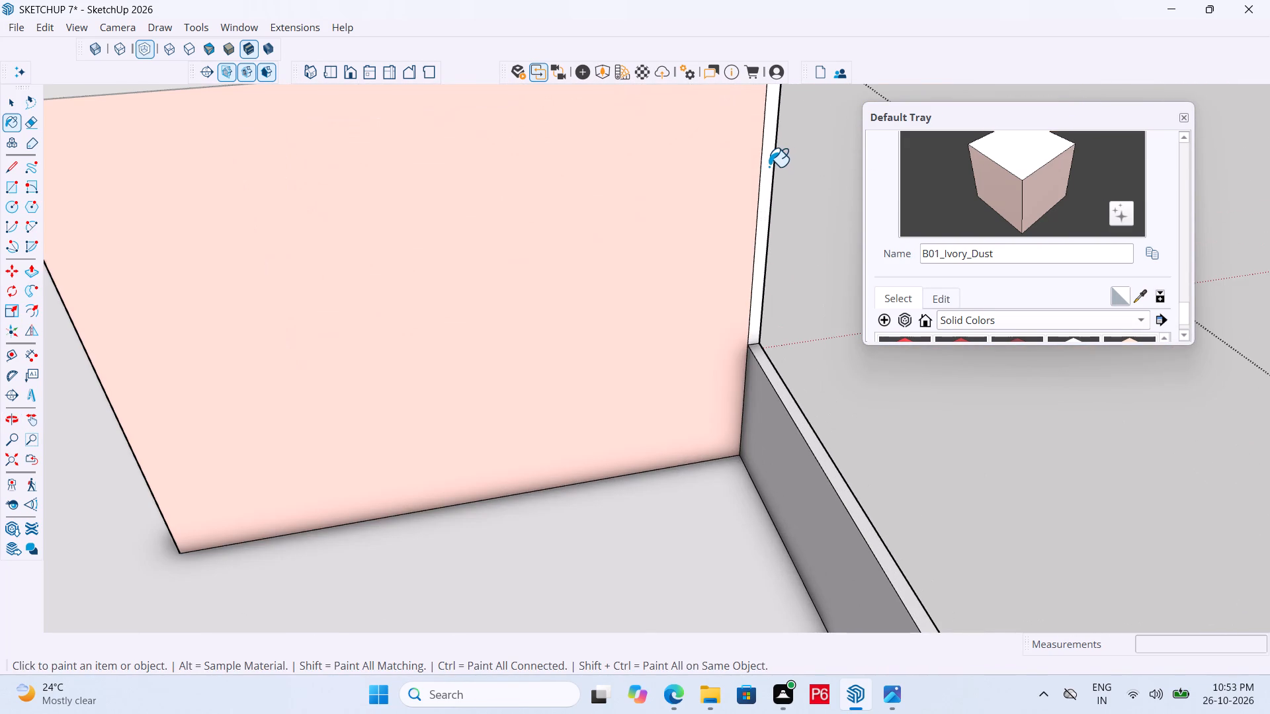
{"action": "key", "text": "e"}
{"action": "left_click_drag", "start_coordinate": [749, 167], "coordinate": [766, 159]}
{"action": "scroll", "coordinate": [738, 180], "scroll_direction": "down", "scroll_amount": 6}
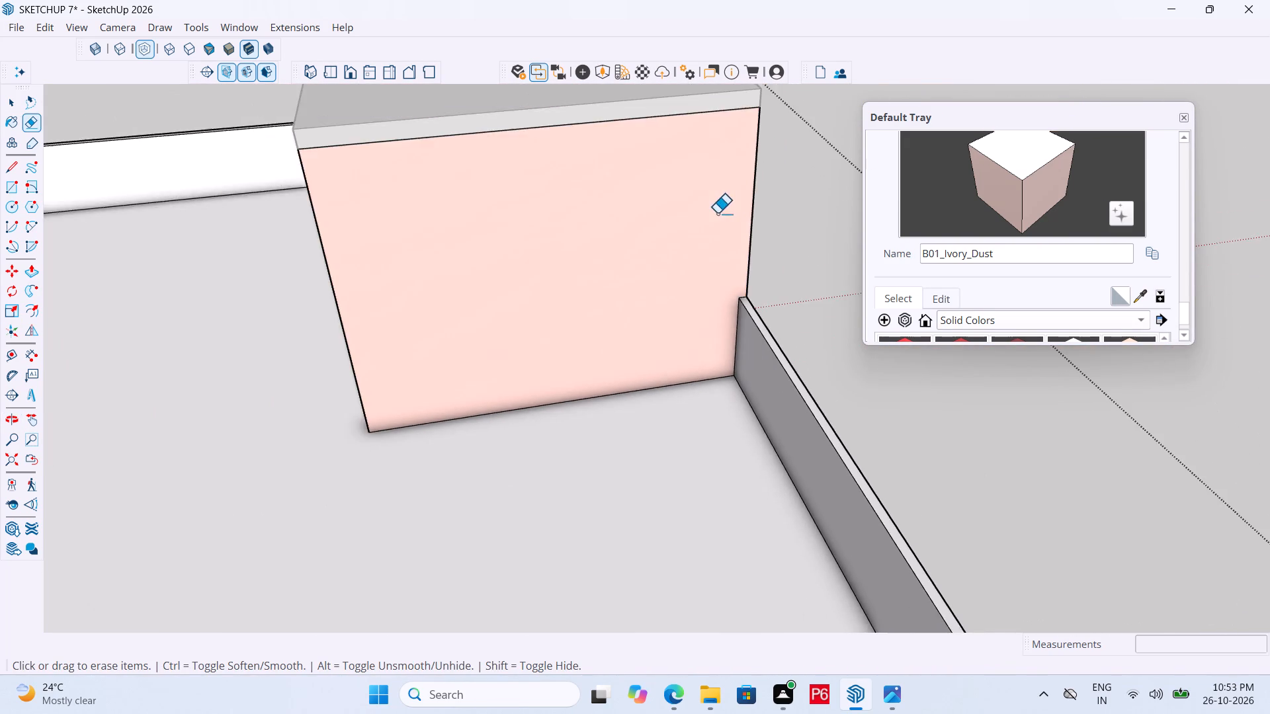
{"action": "scroll", "coordinate": [717, 236], "scroll_direction": "down", "scroll_amount": 7}
{"action": "middle_click_drag", "start_coordinate": [511, 292], "coordinate": [1007, 293]}
{"action": "scroll", "coordinate": [259, 292], "scroll_direction": "up", "scroll_amount": 12}
{"action": "left_click_drag", "start_coordinate": [381, 241], "coordinate": [368, 236]}
{"action": "left_click", "coordinate": [368, 236]}
{"action": "scroll", "coordinate": [437, 264], "scroll_direction": "down", "scroll_amount": 7}
{"action": "middle_click_drag", "start_coordinate": [423, 284], "coordinate": [532, 278]}
Save the house model with the B01_Ivory_Dust parapet and upper room walls.
{"action": "key", "text": "ctrl+s"}
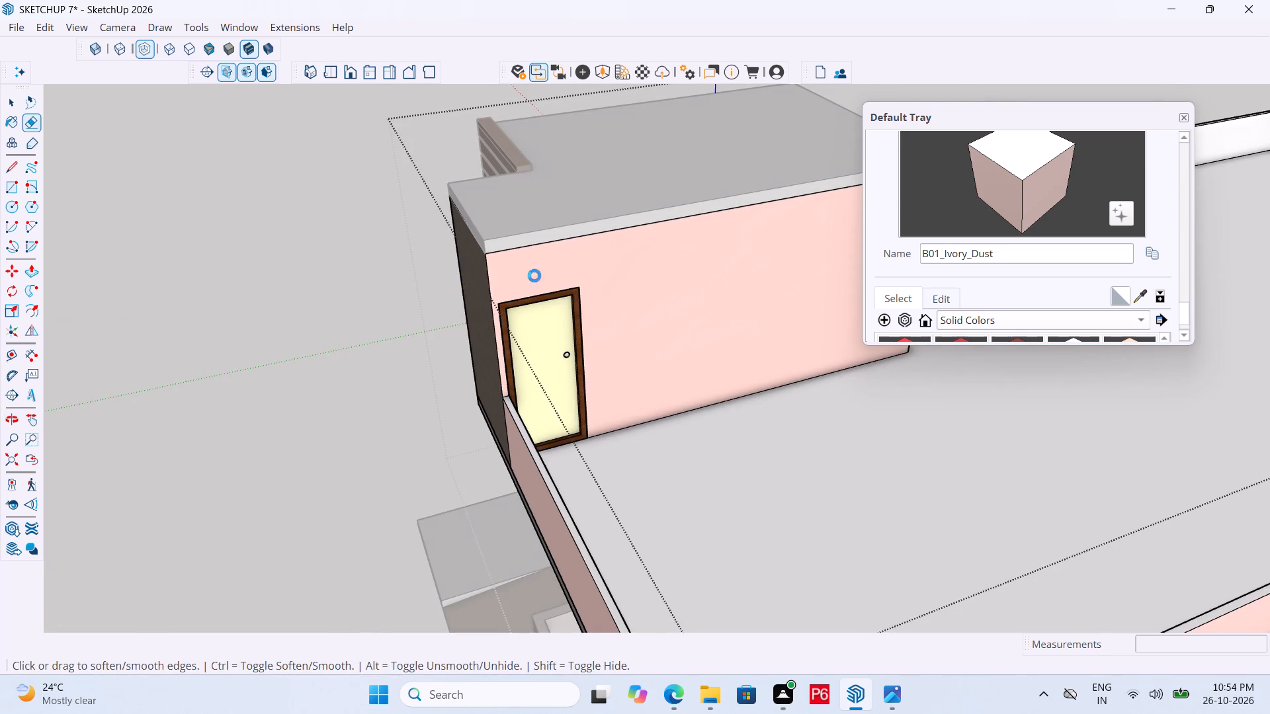
{"action": "key", "text": "ctrl+s"}
{"action": "key", "text": "ctrl+s"}
{"action": "key", "text": "ctrl+s"}
{"action": "key", "text": "ctrl+s"}
{"action": "key", "text": "ctrl+s"}
{"action": "key", "text": "ctrl+s"}
{"action": "key", "text": "ctrl+s"}
{"action": "key", "text": "ctrl+s"}
{"action": "key", "text": "ctrl+s"}
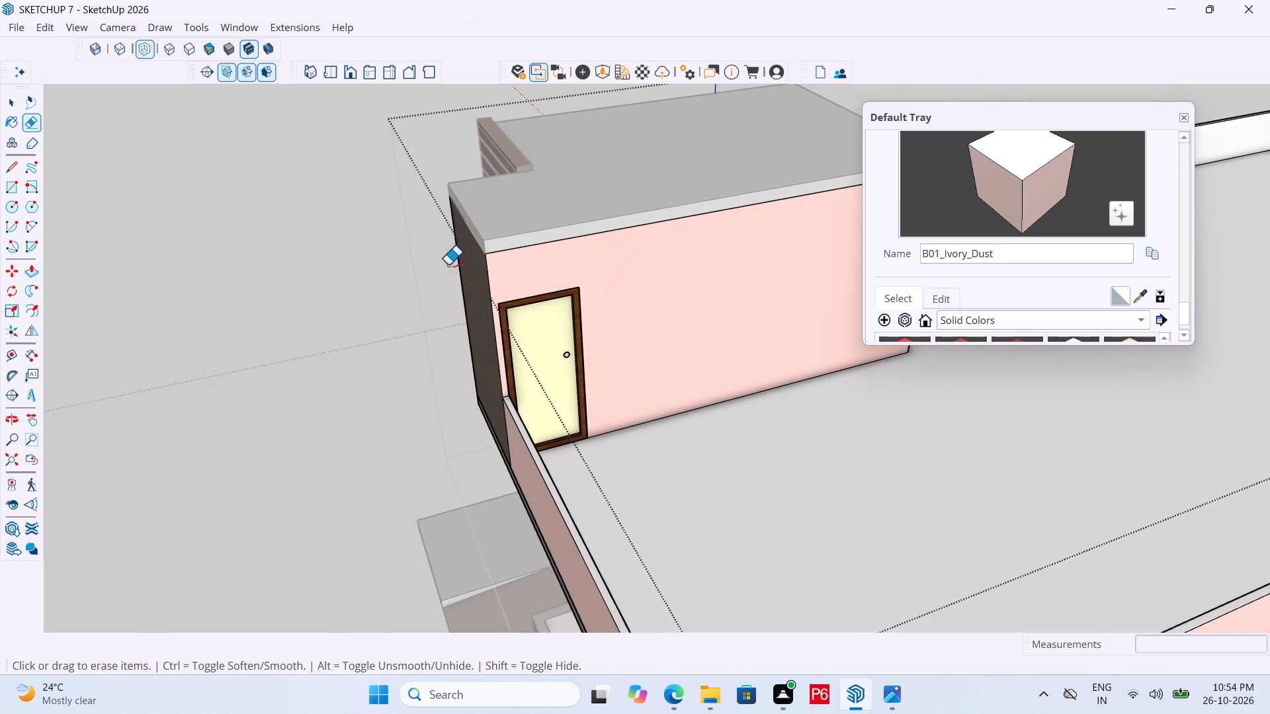
Extrude the front parapet's top face upward 1" with Push/Pull.
{"action": "scroll", "coordinate": [448, 265], "scroll_direction": "down", "scroll_amount": 18}
{"action": "middle_click_drag", "start_coordinate": [564, 354], "coordinate": [736, 321]}
{"action": "scroll", "coordinate": [729, 394], "scroll_direction": "up", "scroll_amount": 19}
{"action": "key", "text": "space"}
{"action": "left_click", "coordinate": [714, 416]}
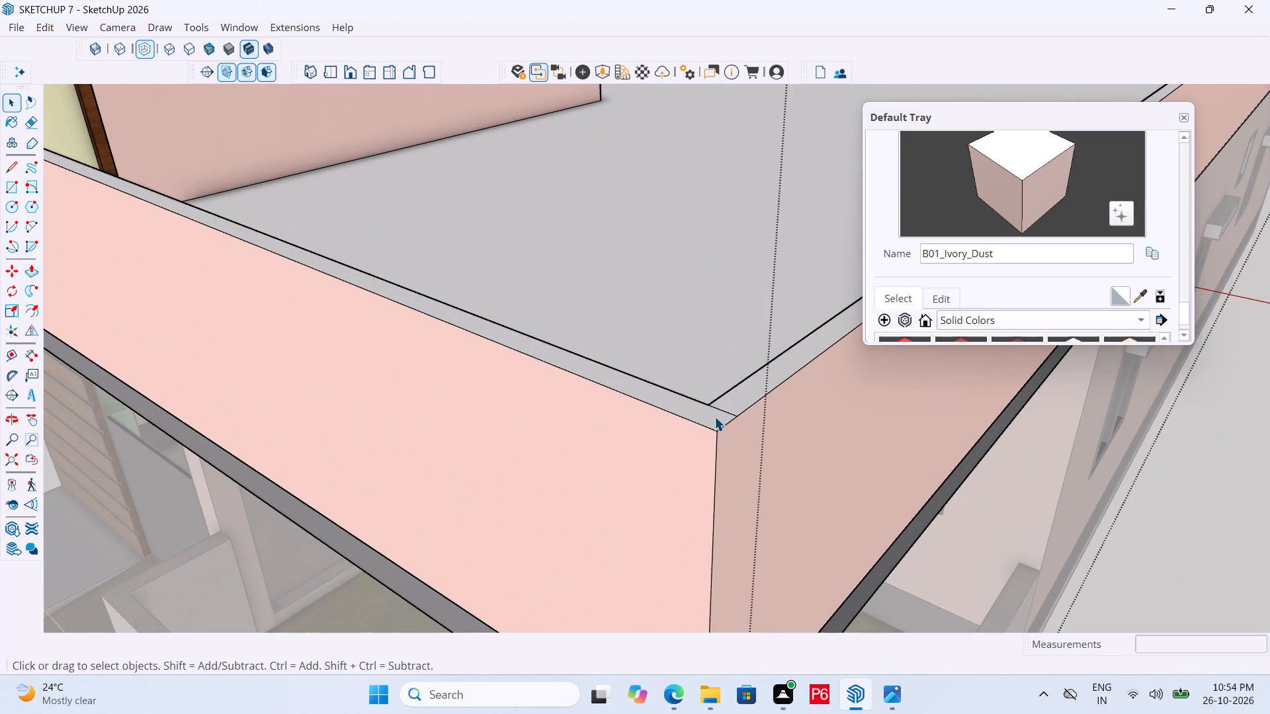
{"action": "key", "text": "p"}
{"action": "left_click", "coordinate": [708, 413]}
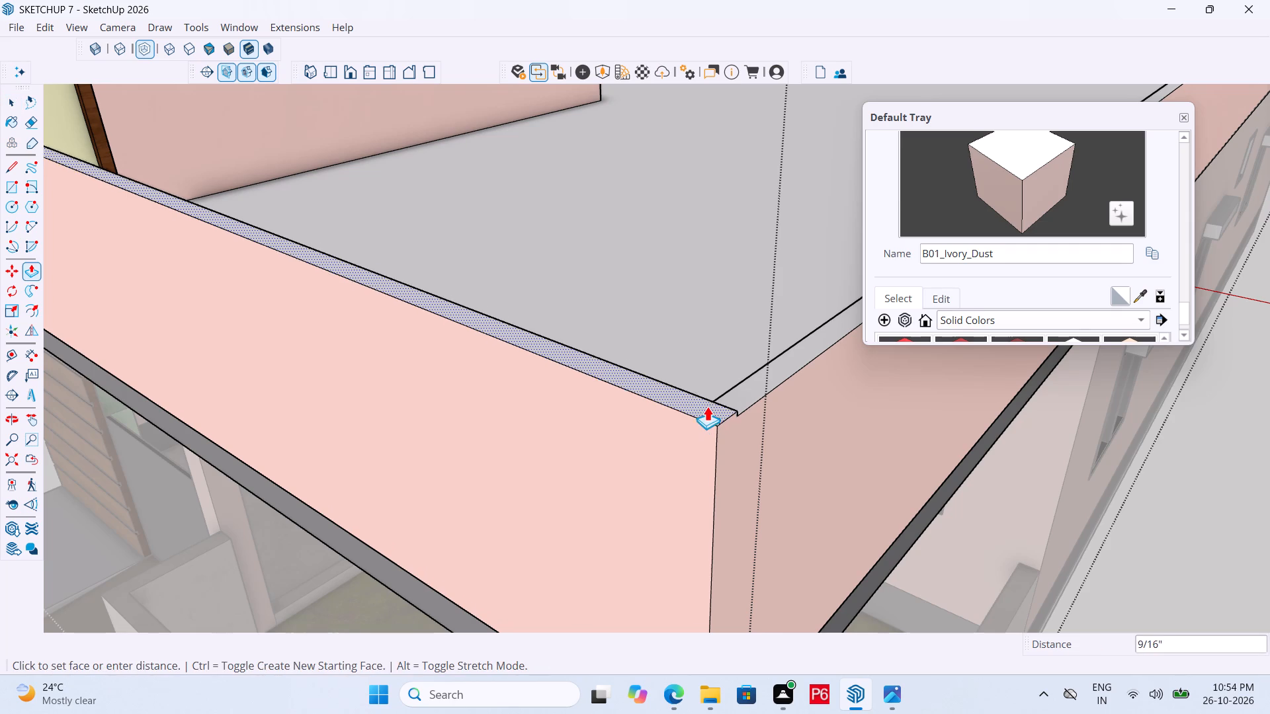
{"action": "middle_click_drag", "start_coordinate": [709, 392], "coordinate": [450, 384]}
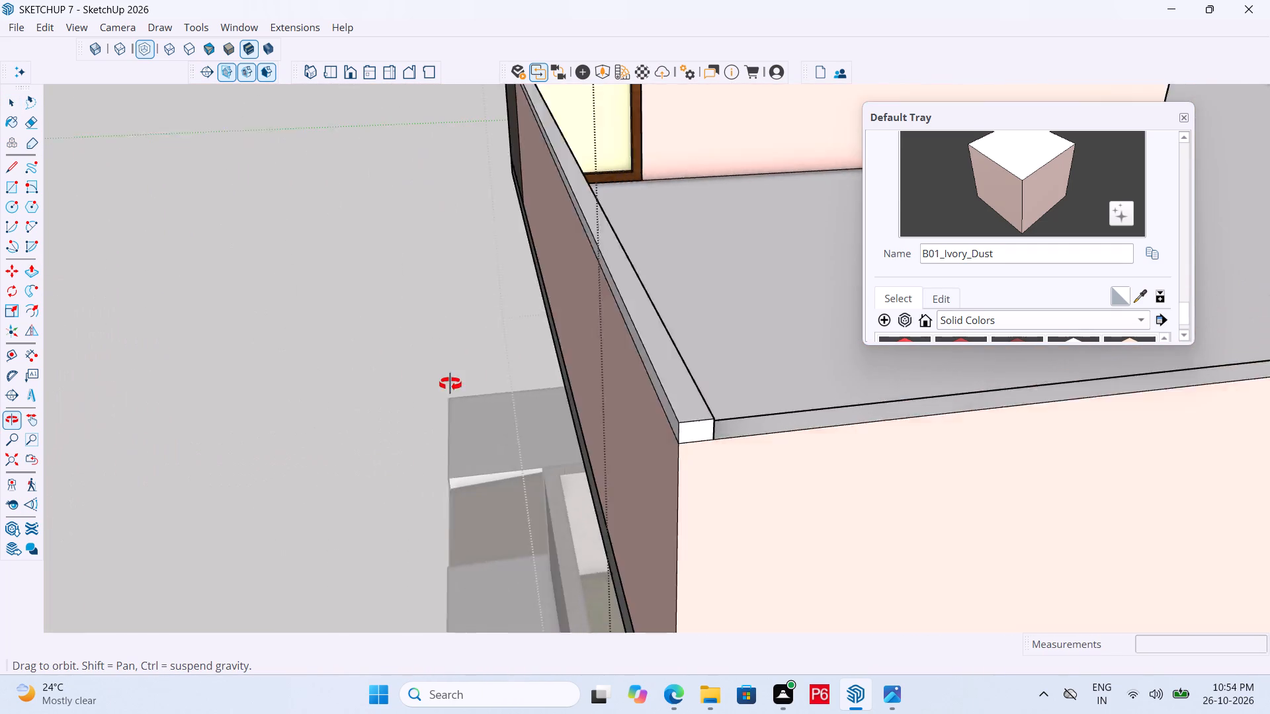
{"action": "middle_click_drag", "start_coordinate": [450, 384], "coordinate": [436, 384]}
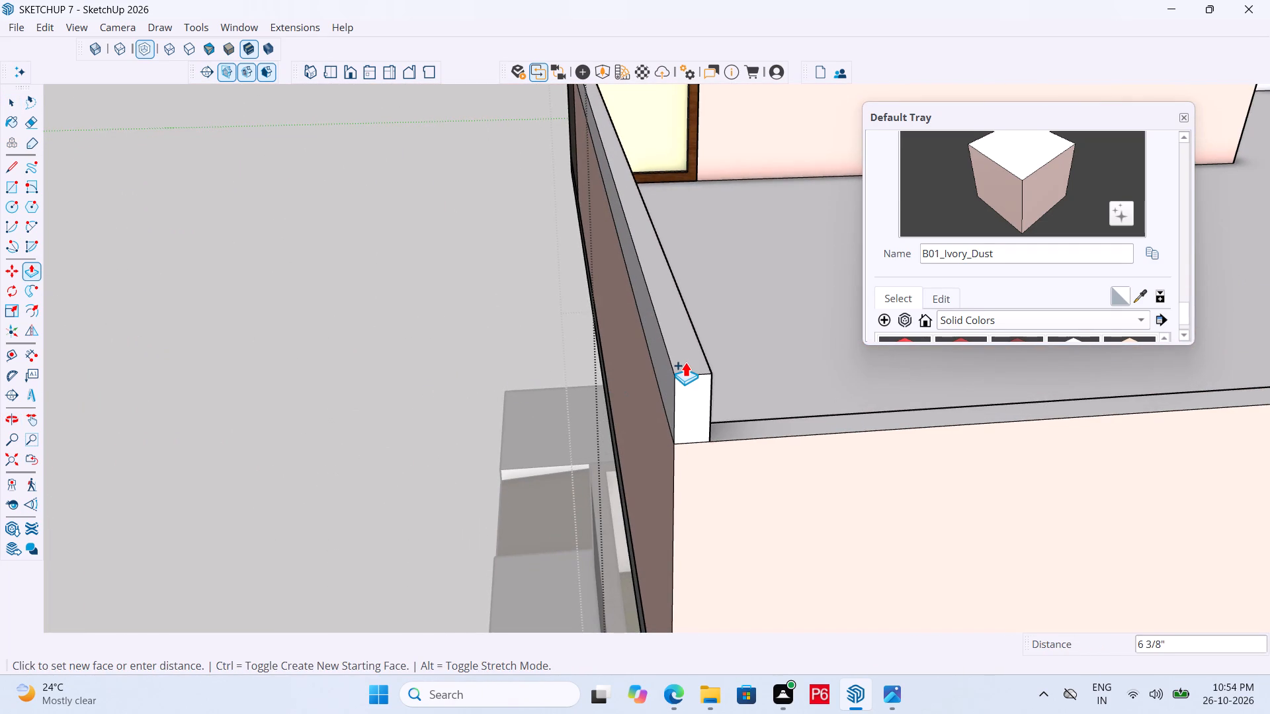
{"action": "type", "text": "1\""}
{"action": "key", "text": "Return"}
Extrude the front parapet's raised top face upward another 1" with Push/Pull.
{"action": "middle_click_drag", "start_coordinate": [775, 404], "coordinate": [859, 411]}
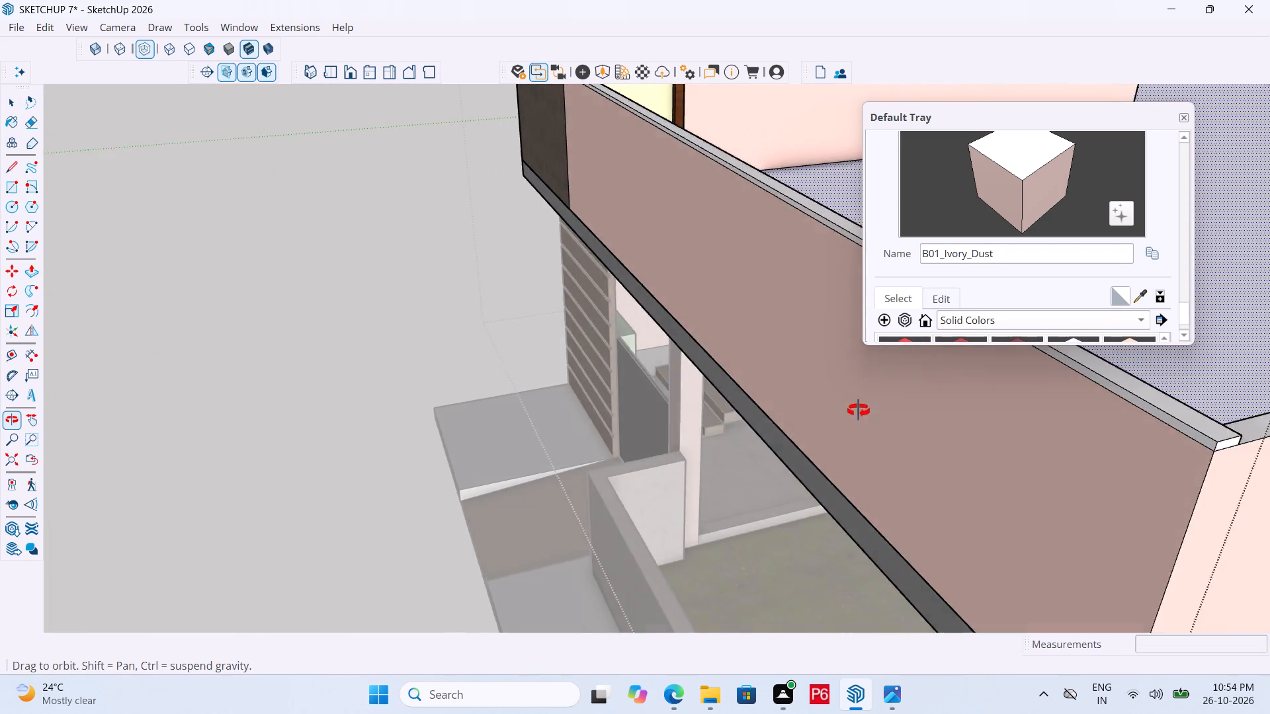
{"action": "middle_click_drag", "start_coordinate": [859, 411], "coordinate": [818, 413]}
{"action": "scroll", "coordinate": [490, 400], "scroll_direction": "down", "scroll_amount": 6}
{"action": "middle_click_drag", "start_coordinate": [661, 411], "coordinate": [766, 403]}
{"action": "scroll", "coordinate": [766, 403], "scroll_direction": "up", "scroll_amount": 6}
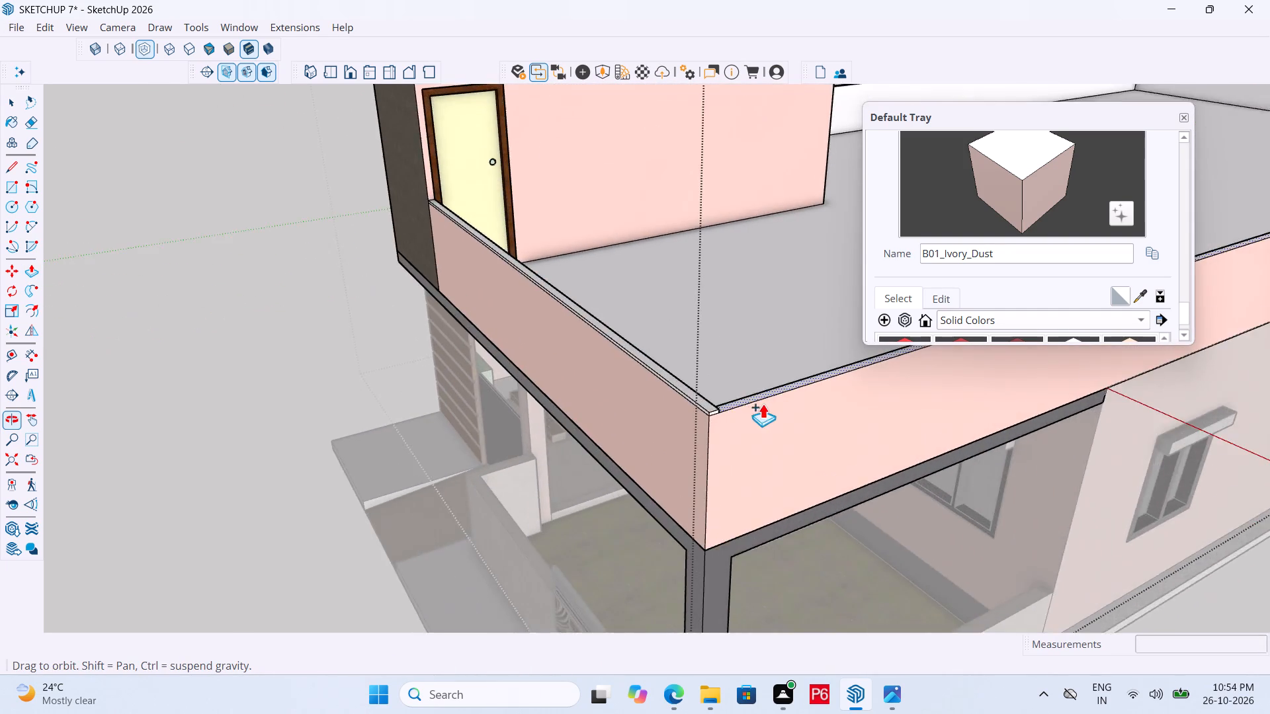
{"action": "scroll", "coordinate": [763, 403], "scroll_direction": "up", "scroll_amount": 6}
{"action": "left_click", "coordinate": [684, 393]}
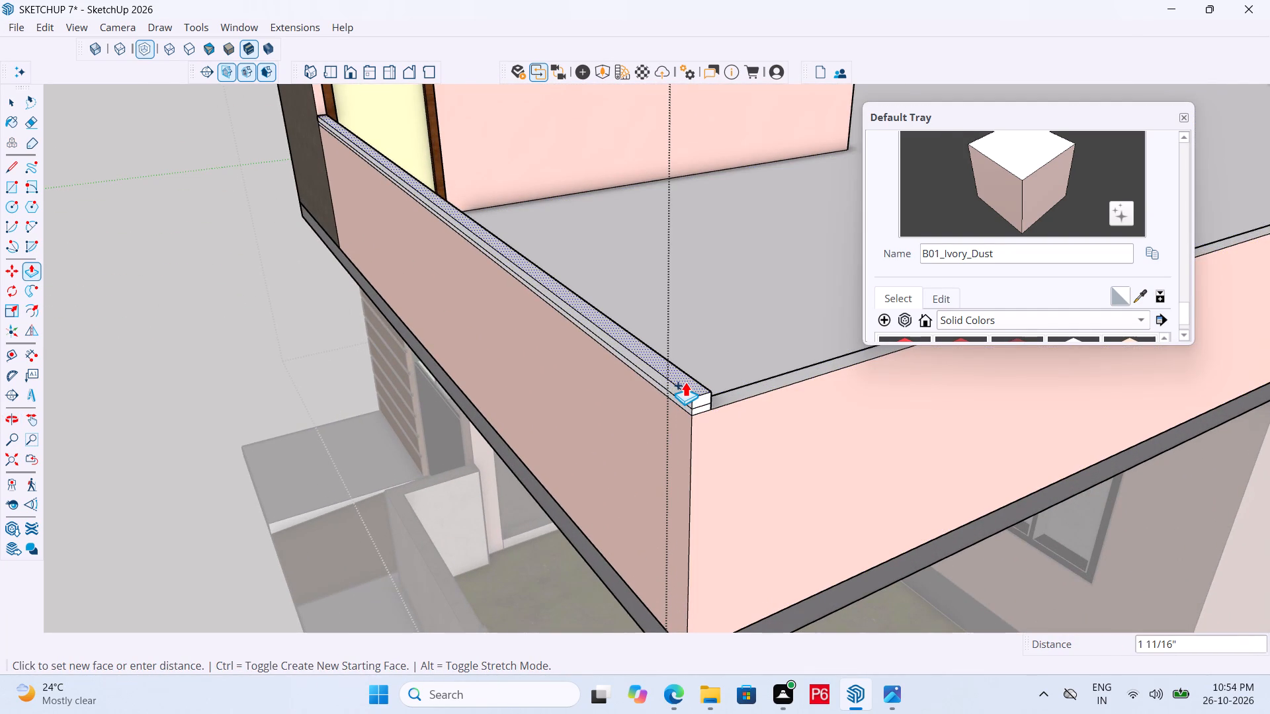
{"action": "type", "text": "1\""}
{"action": "key", "text": "Return"}
Extrude the adjoining side parapet's top face up 2", level with the front parapet's raised top, undoing a first attempt.
{"action": "scroll", "coordinate": [769, 382], "scroll_direction": "up", "scroll_amount": 5}
{"action": "middle_click", "coordinate": [769, 382]}
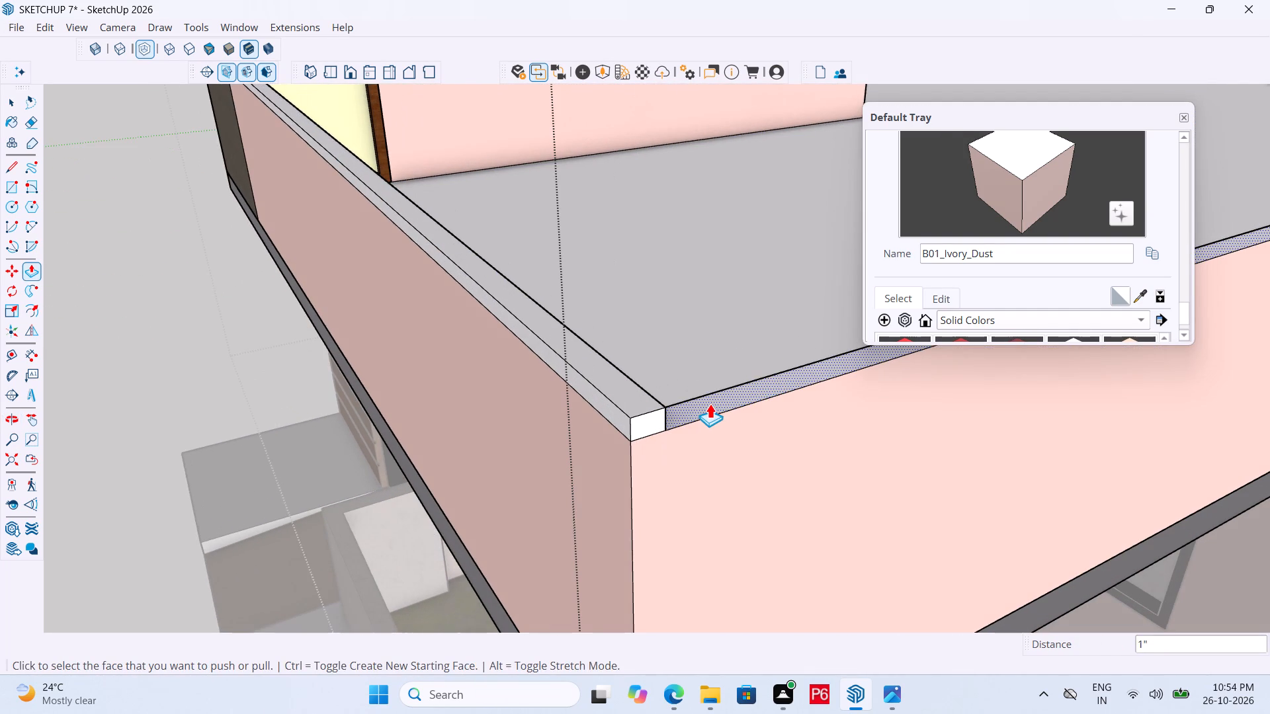
{"action": "double_click", "coordinate": [710, 403]}
{"action": "key", "text": "ctrl+z"}
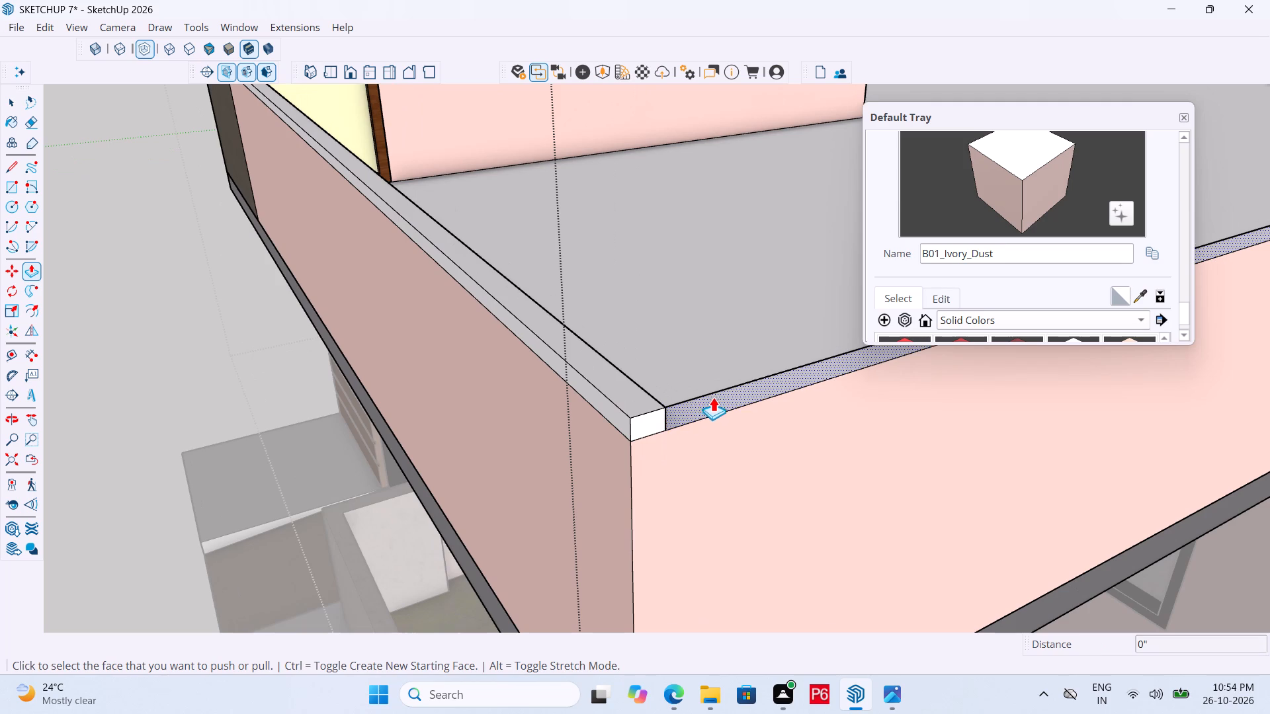
{"action": "left_click", "coordinate": [712, 397]}
{"action": "left_click", "coordinate": [644, 395]}
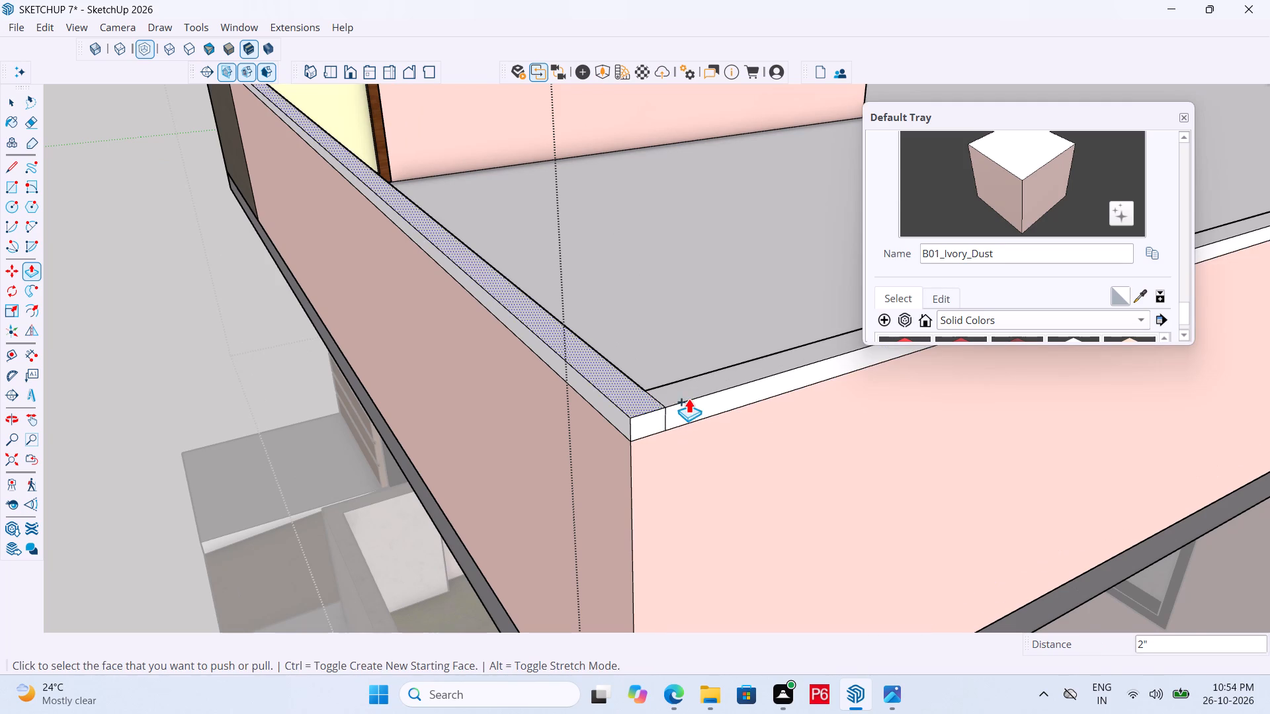
Erase the seam lines across the top and outer side of the parapet coping at the front corner.
{"action": "scroll", "coordinate": [685, 401], "scroll_direction": "up", "scroll_amount": 5}
{"action": "middle_click", "coordinate": [685, 401]}
{"action": "key", "text": "e"}
{"action": "left_click_drag", "start_coordinate": [628, 398], "coordinate": [641, 393]}
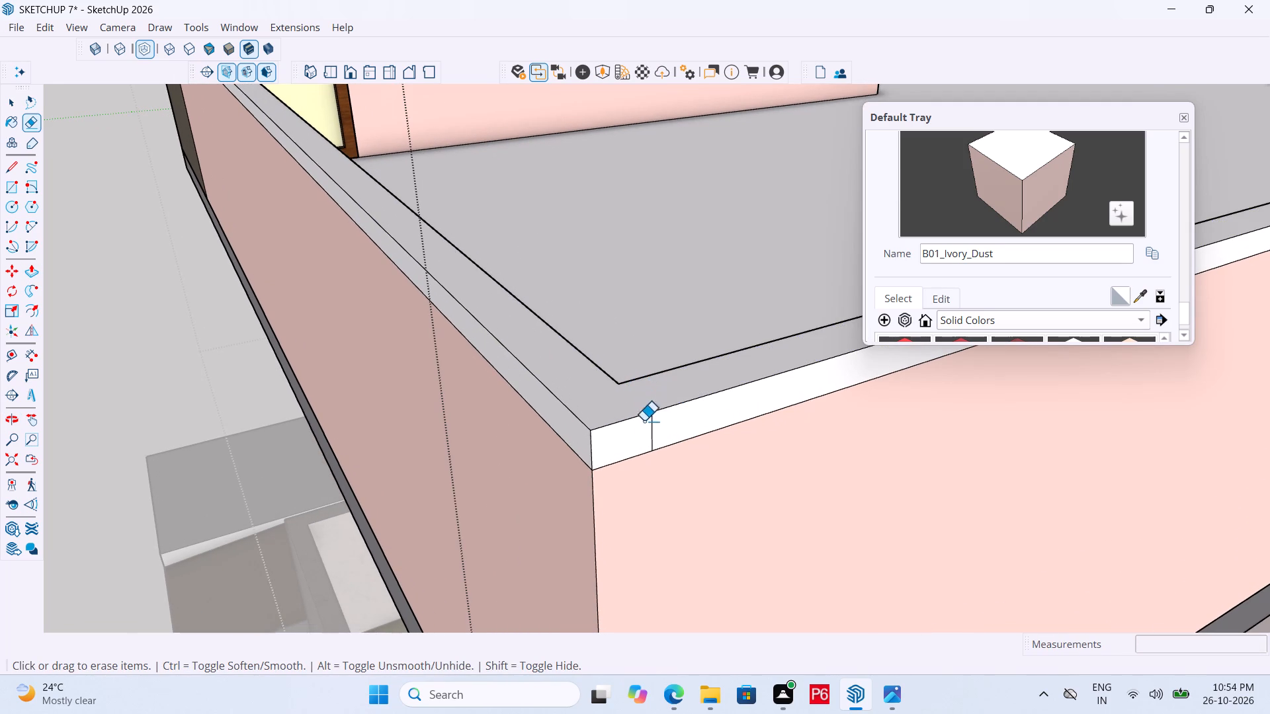
{"action": "left_click_drag", "start_coordinate": [646, 430], "coordinate": [660, 420]}
Extrude the coping's outer face outward 1" along the front parapet and the adjoining long side parapet with Push/Pull.
{"action": "scroll", "coordinate": [641, 403], "scroll_direction": "down", "scroll_amount": 6}
{"action": "scroll", "coordinate": [664, 463], "scroll_direction": "down", "scroll_amount": 7}
{"action": "scroll", "coordinate": [582, 460], "scroll_direction": "down", "scroll_amount": 4}
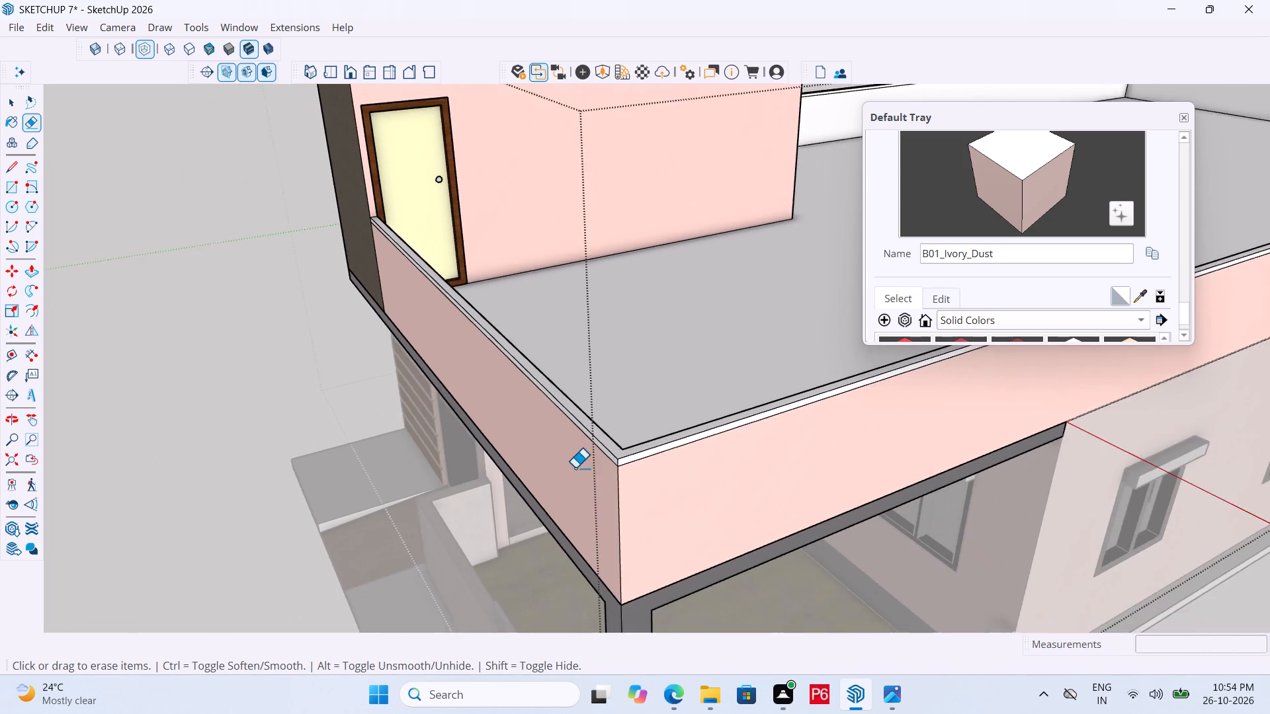
{"action": "middle_click_drag", "start_coordinate": [575, 467], "coordinate": [658, 428]}
{"action": "scroll", "coordinate": [658, 427], "scroll_direction": "up", "scroll_amount": 14}
{"action": "scroll", "coordinate": [465, 397], "scroll_direction": "down", "scroll_amount": 6}
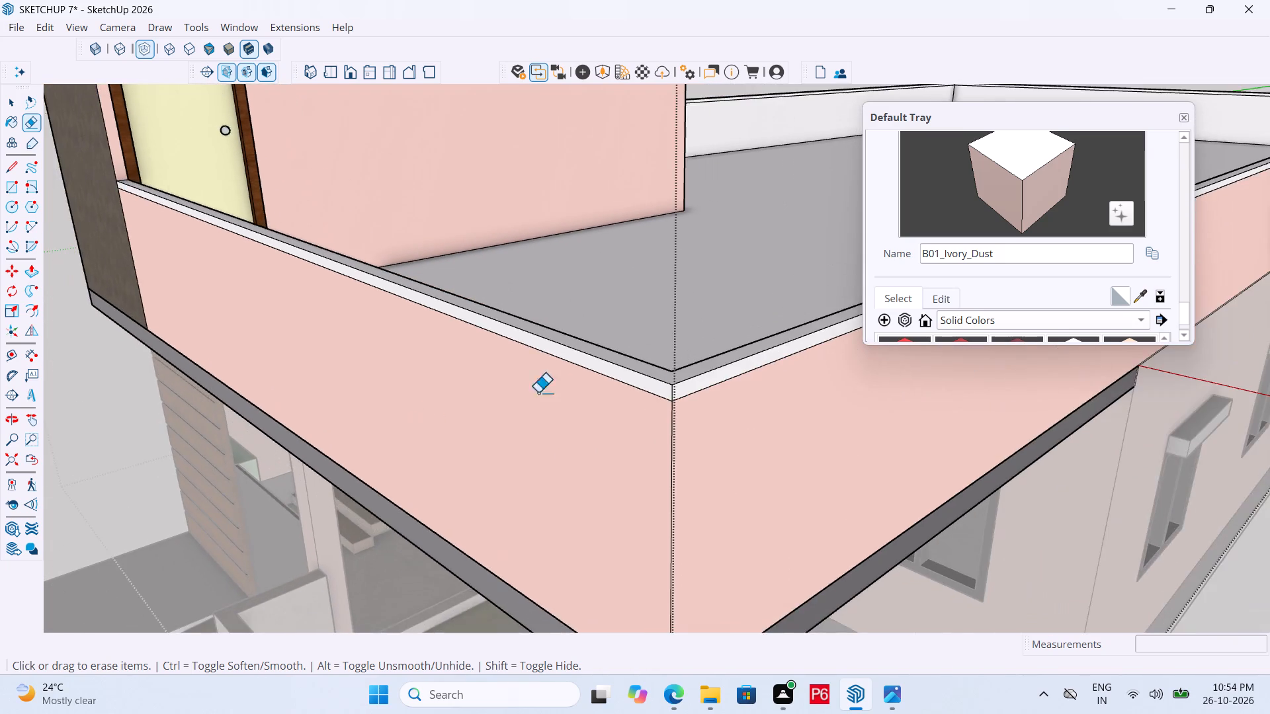
{"action": "scroll", "coordinate": [712, 391], "scroll_direction": "up", "scroll_amount": 11}
{"action": "key", "text": "p"}
{"action": "left_click", "coordinate": [622, 382]}
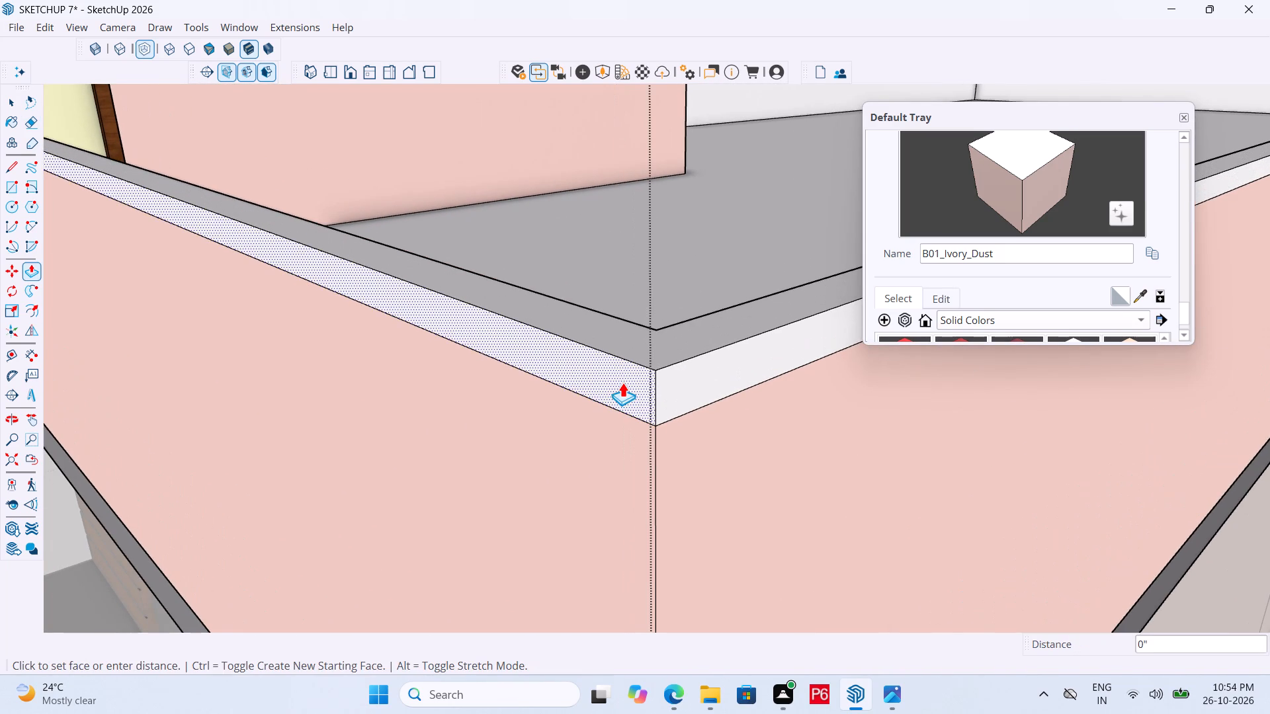
{"action": "type", "text": "1\""}
{"action": "key", "text": "Return"}
{"action": "double_click", "coordinate": [694, 382]}
Repeat the 1" outward extrusion on the coping's outer faces along the rear parapet and the opposite long side parapet.
{"action": "scroll", "coordinate": [665, 432], "scroll_direction": "down", "scroll_amount": 6}
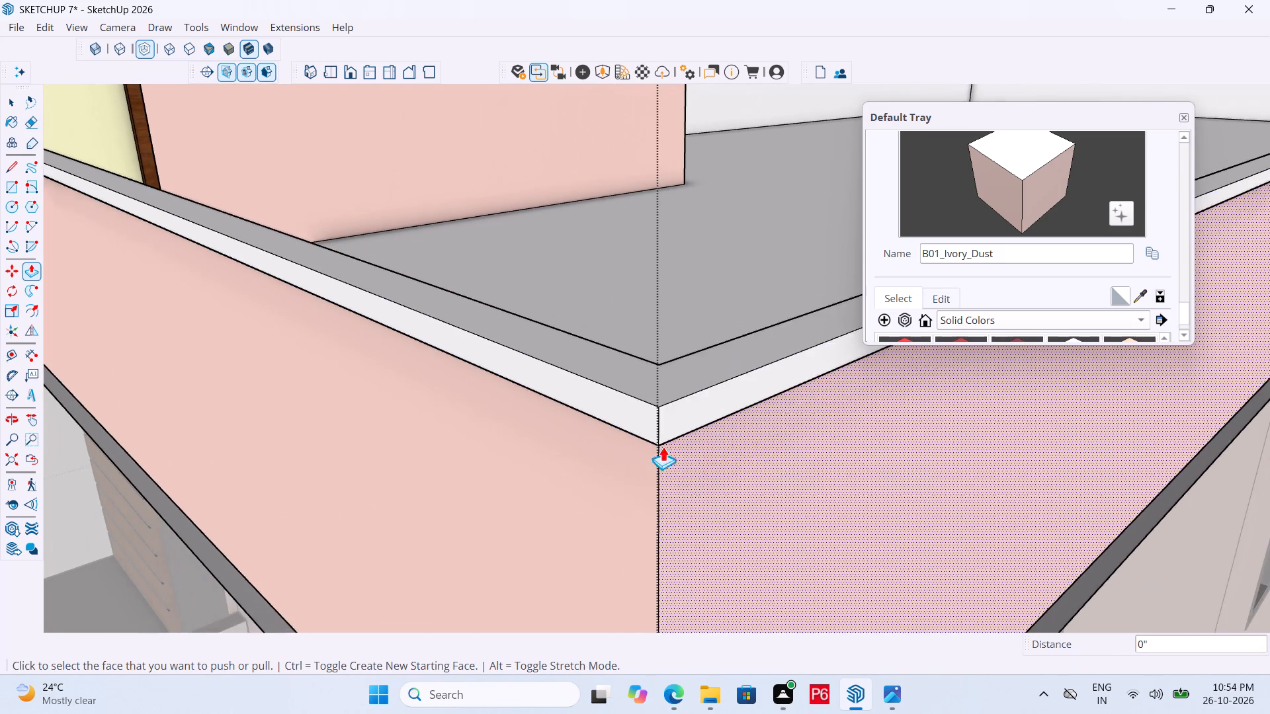
{"action": "scroll", "coordinate": [644, 430], "scroll_direction": "down", "scroll_amount": 14}
{"action": "scroll", "coordinate": [550, 457], "scroll_direction": "down", "scroll_amount": 15}
{"action": "scroll", "coordinate": [513, 475], "scroll_direction": "down", "scroll_amount": 6}
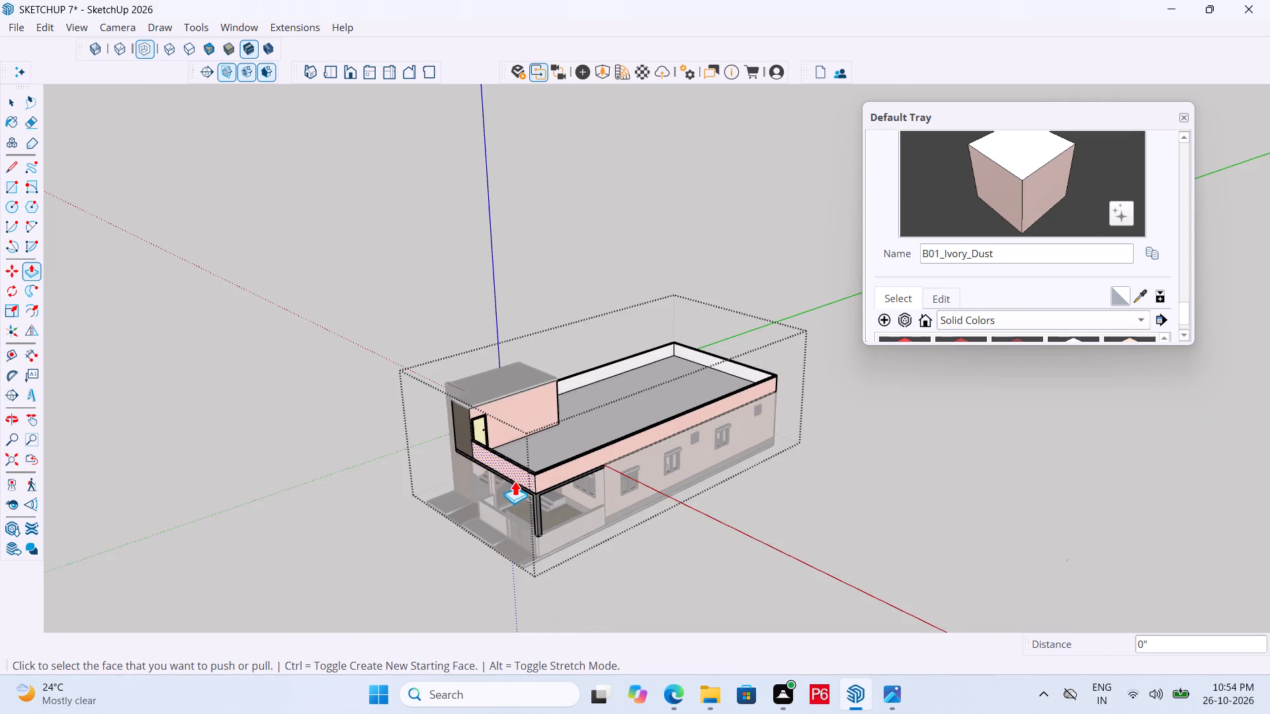
{"action": "middle_click_drag", "start_coordinate": [747, 395], "coordinate": [325, 422]}
{"action": "scroll", "coordinate": [757, 458], "scroll_direction": "up", "scroll_amount": 14}
{"action": "middle_click_drag", "start_coordinate": [775, 408], "coordinate": [615, 389]}
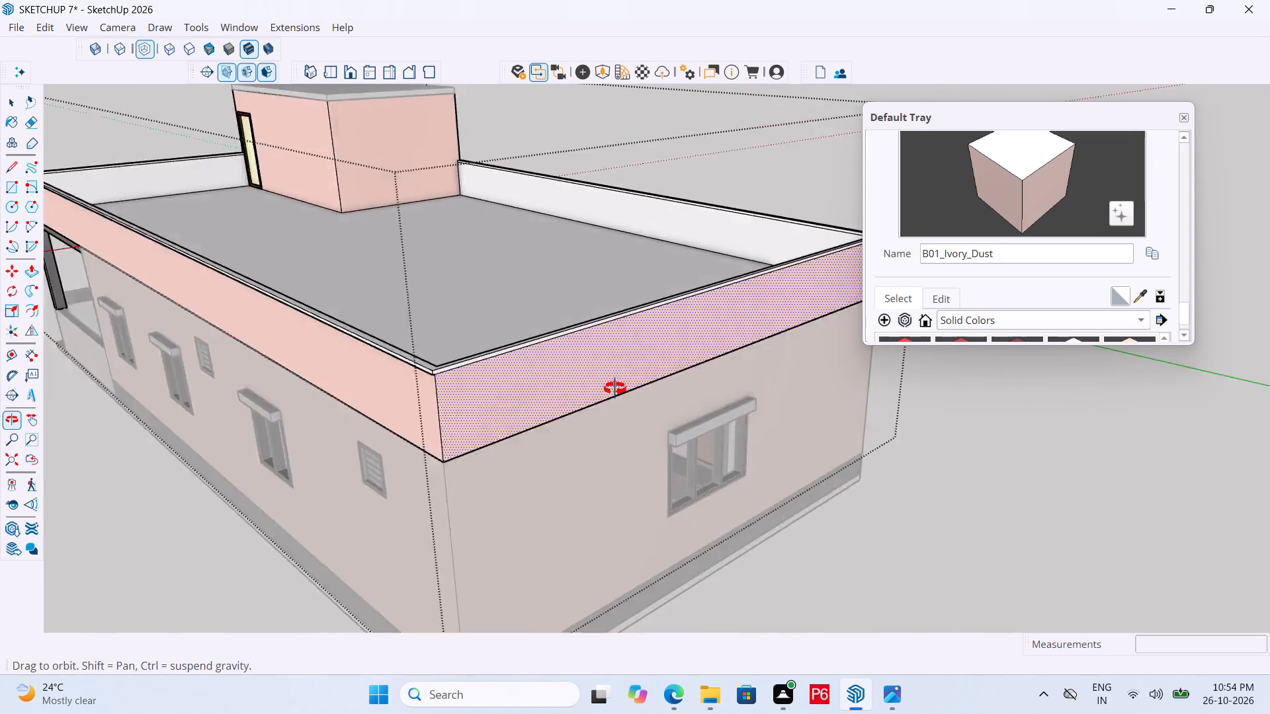
{"action": "middle_click_drag", "start_coordinate": [615, 389], "coordinate": [647, 382]}
{"action": "scroll", "coordinate": [426, 378], "scroll_direction": "up", "scroll_amount": 12}
{"action": "middle_click_drag", "start_coordinate": [439, 335], "coordinate": [462, 311]}
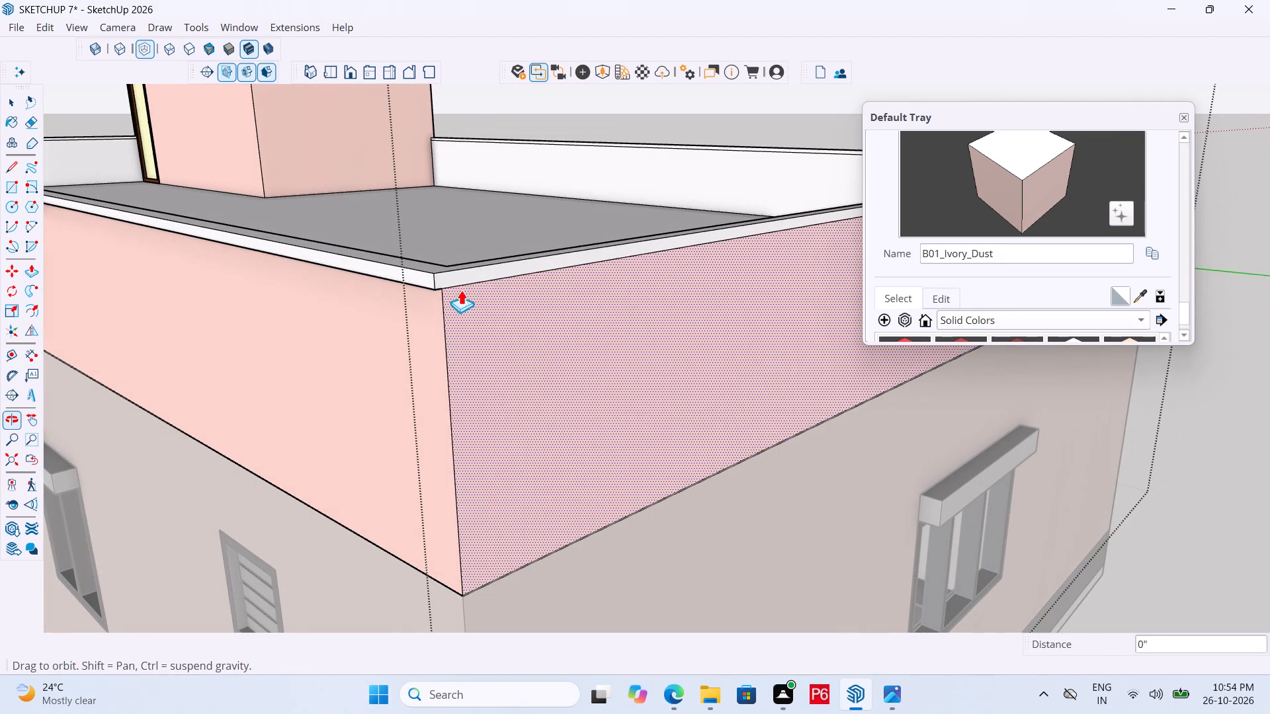
{"action": "double_click", "coordinate": [469, 274]}
{"action": "scroll", "coordinate": [502, 461], "scroll_direction": "down", "scroll_amount": 7}
{"action": "scroll", "coordinate": [638, 513], "scroll_direction": "down", "scroll_amount": 7}
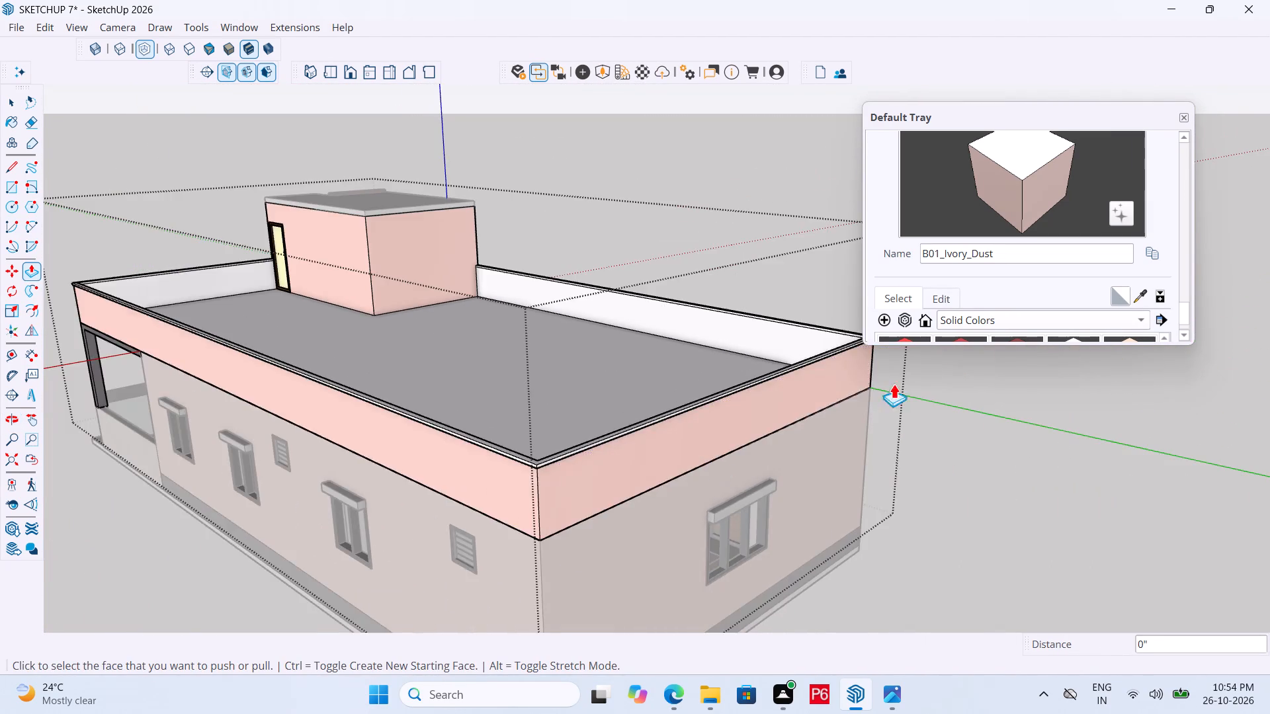
{"action": "middle_click_drag", "start_coordinate": [894, 383], "coordinate": [472, 437]}
{"action": "scroll", "coordinate": [491, 411], "scroll_direction": "up", "scroll_amount": 18}
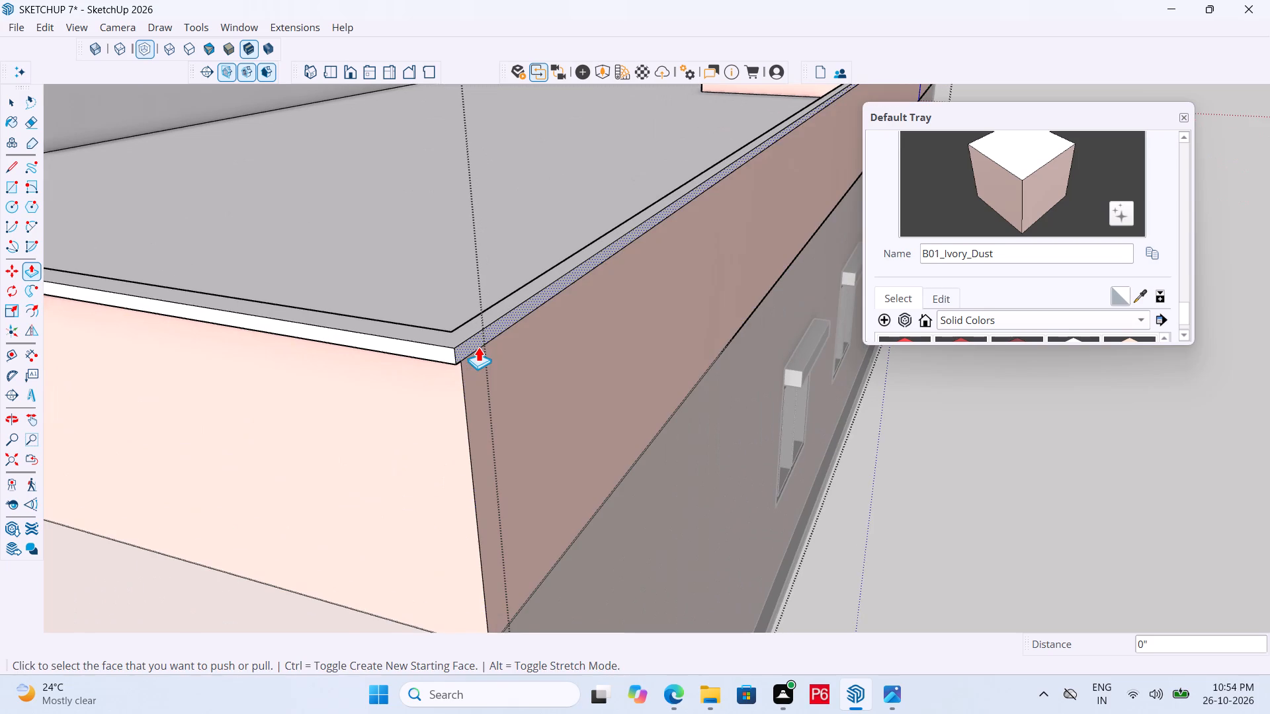
{"action": "double_click", "coordinate": [478, 346]}
Save the model with the parapet coping projecting on all sides.
{"action": "scroll", "coordinate": [636, 410], "scroll_direction": "down", "scroll_amount": 13}
{"action": "middle_click_drag", "start_coordinate": [423, 438], "coordinate": [882, 446]}
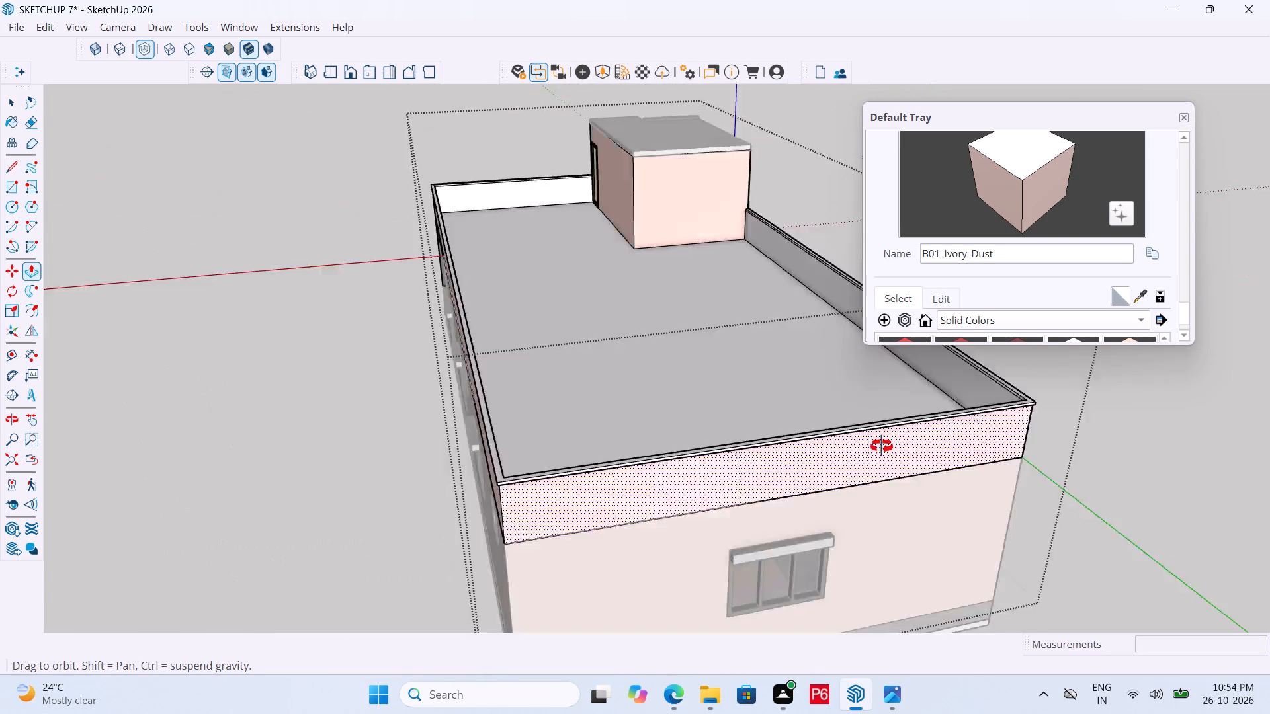
{"action": "middle_click_drag", "start_coordinate": [882, 446], "coordinate": [1269, 424]}
{"action": "middle_click_drag", "start_coordinate": [448, 418], "coordinate": [620, 407]}
{"action": "key", "text": "ctrl+s"}
{"action": "key", "text": "ctrl+s"}
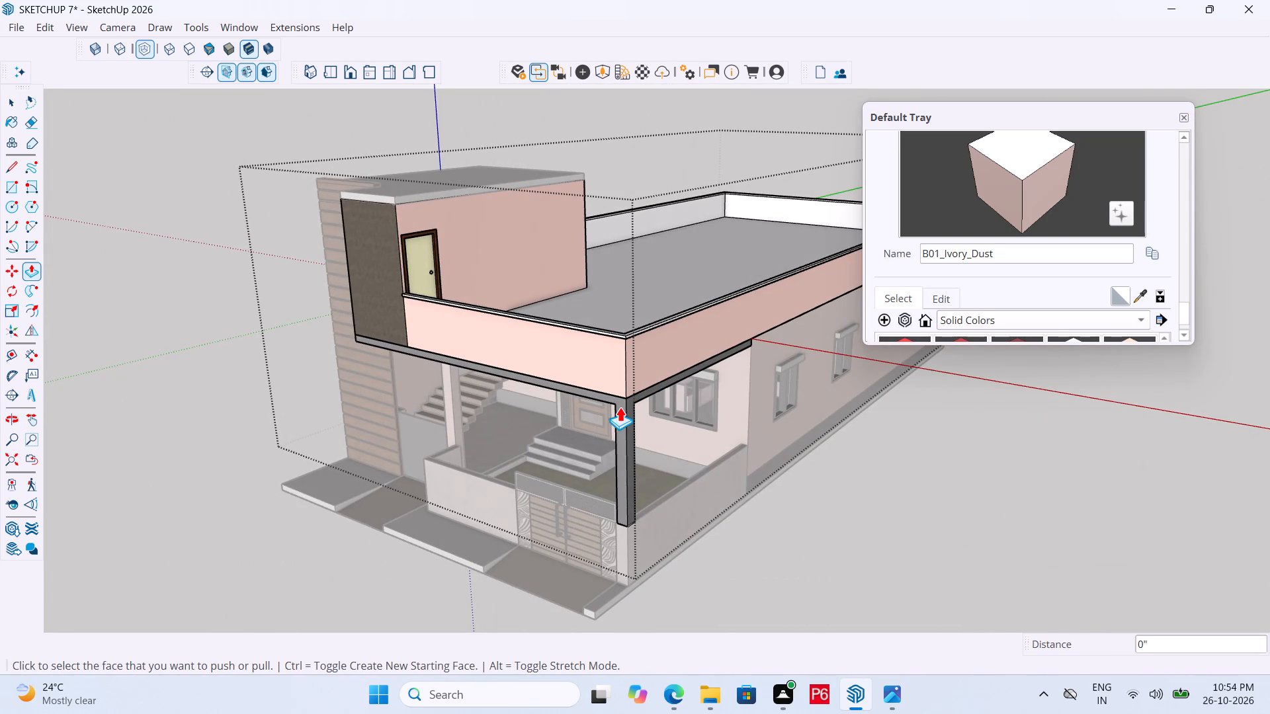
{"action": "key", "text": "ctrl+s"}
{"action": "key", "text": "ctrl+s"}
{"action": "key", "text": "ctrl+s"}
{"action": "key", "text": "ctrl+s"}
{"action": "key", "text": "ctrl+s"}
{"action": "key", "text": "ctrl+s"}
{"action": "key", "text": "ctrl+s"}
Close the upper-floor group for editing and save the model again.
{"action": "key", "text": "space"}
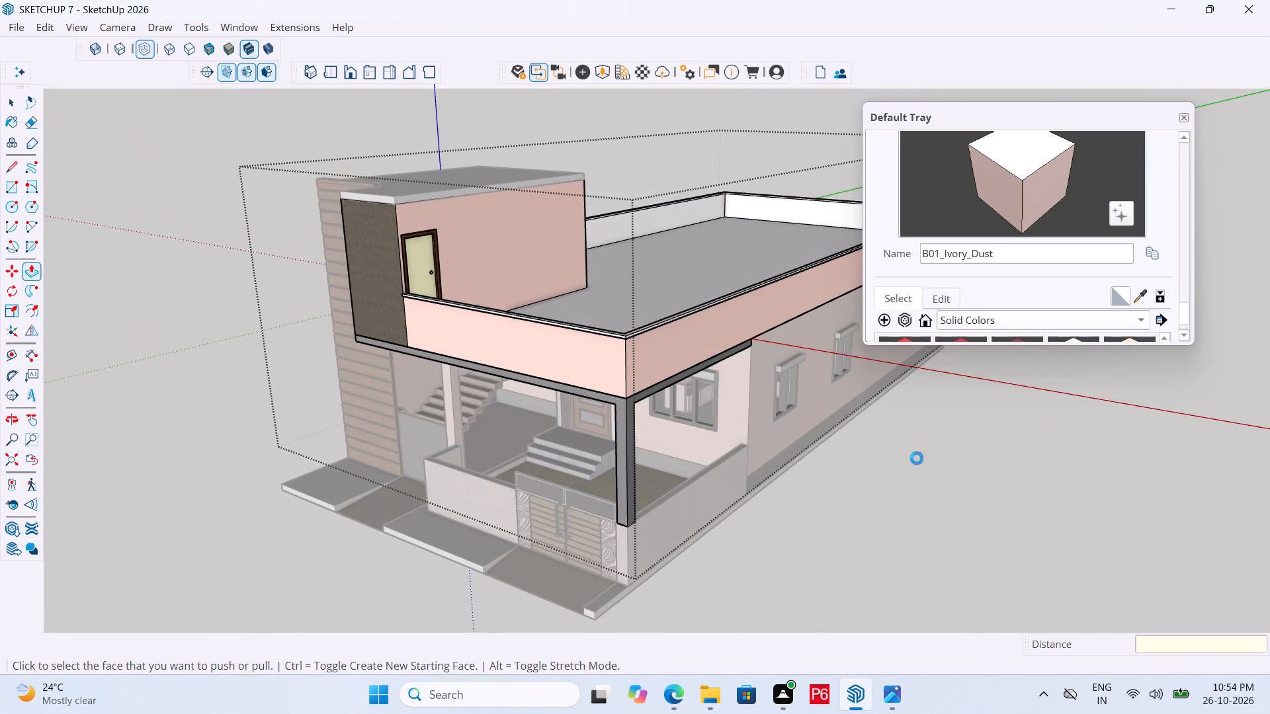
{"action": "left_click", "coordinate": [944, 464]}
{"action": "key", "text": "space"}
{"action": "key", "text": "space"}
{"action": "middle_click_drag", "start_coordinate": [770, 457], "coordinate": [808, 450]}
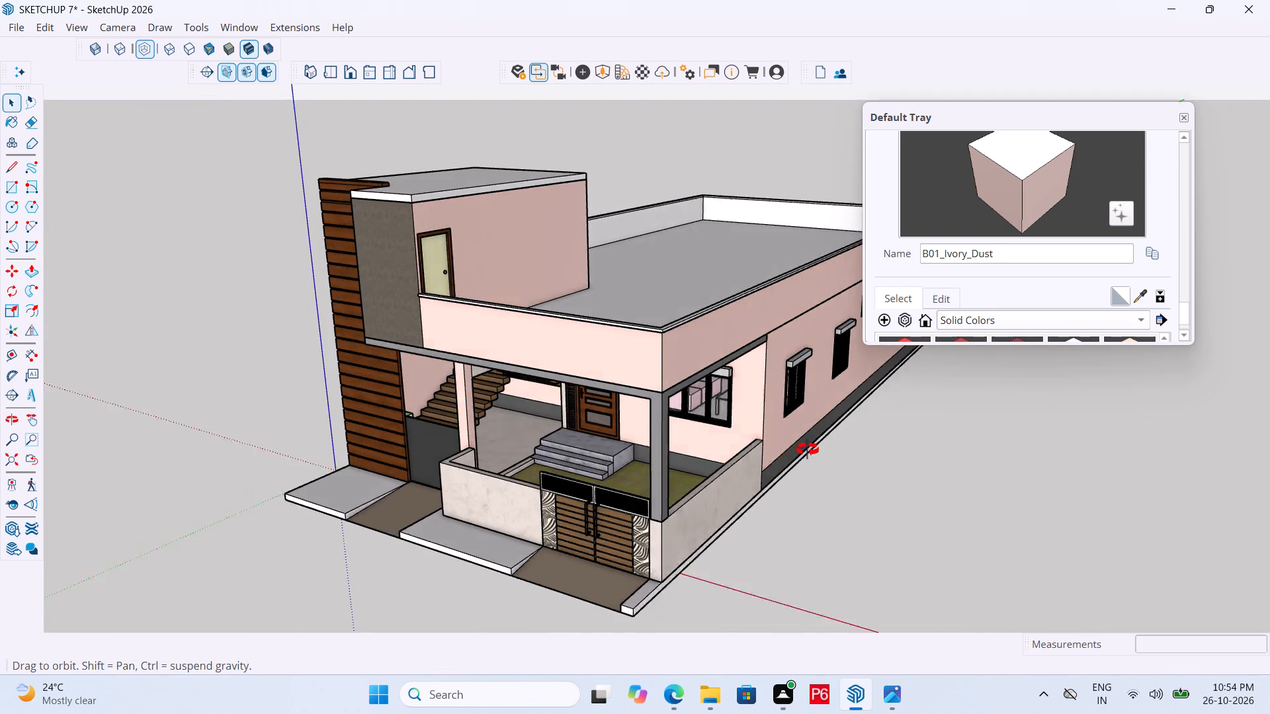
{"action": "middle_click_drag", "start_coordinate": [808, 450], "coordinate": [863, 434]}
{"action": "key", "text": "ctrl+s"}
{"action": "key", "text": "ctrl+s"}
{"action": "key", "text": "ctrl+s"}
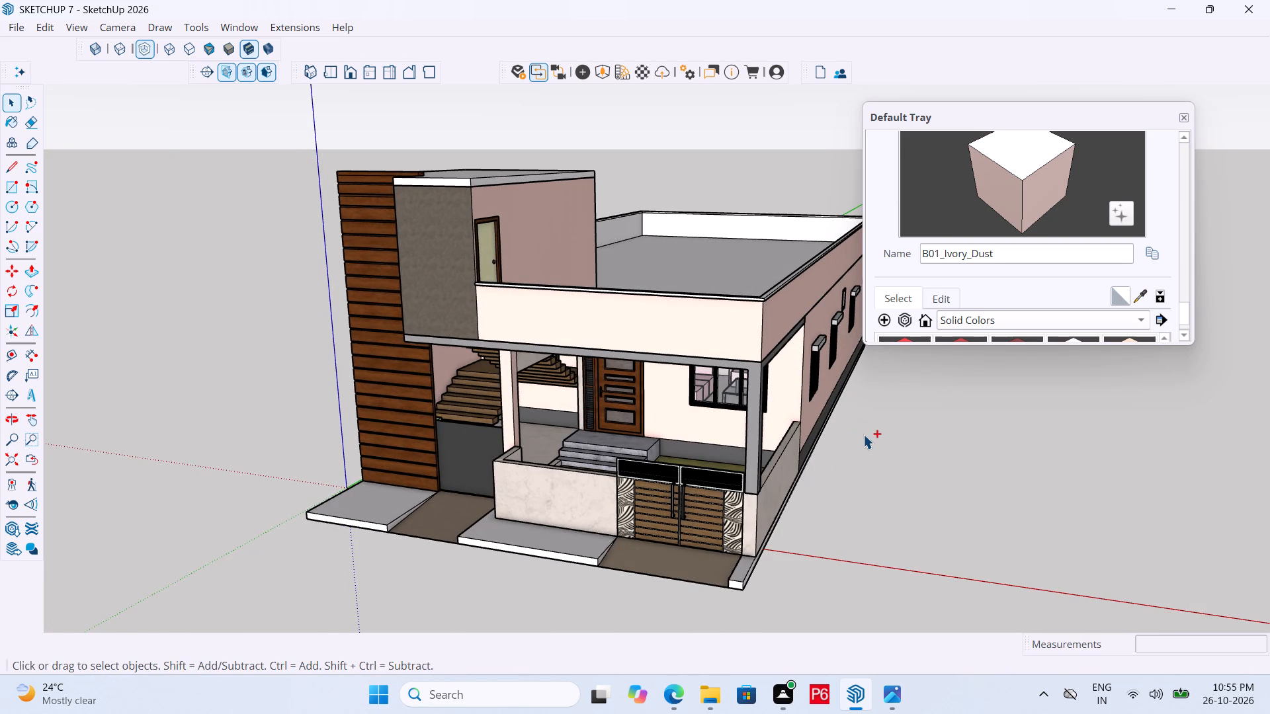
{"action": "key", "text": "ctrl+s"}
{"action": "key", "text": "ctrl+s"}
{"action": "key", "text": "ctrl+s"}
{"action": "key", "text": "ctrl+s"}
{"action": "key", "text": "ctrl+s"}
{"action": "key", "text": "ctrl+s"}
{"action": "key", "text": "ctrl+s"}
{"action": "key", "text": "ctrl+s"}
{"action": "key", "text": "ctrl+s"}
Examine the house from the front, the opposite side and above to check the coping and wood cladding.
{"action": "scroll", "coordinate": [711, 447], "scroll_direction": "down", "scroll_amount": 6}
{"action": "scroll", "coordinate": [577, 447], "scroll_direction": "down", "scroll_amount": 5}
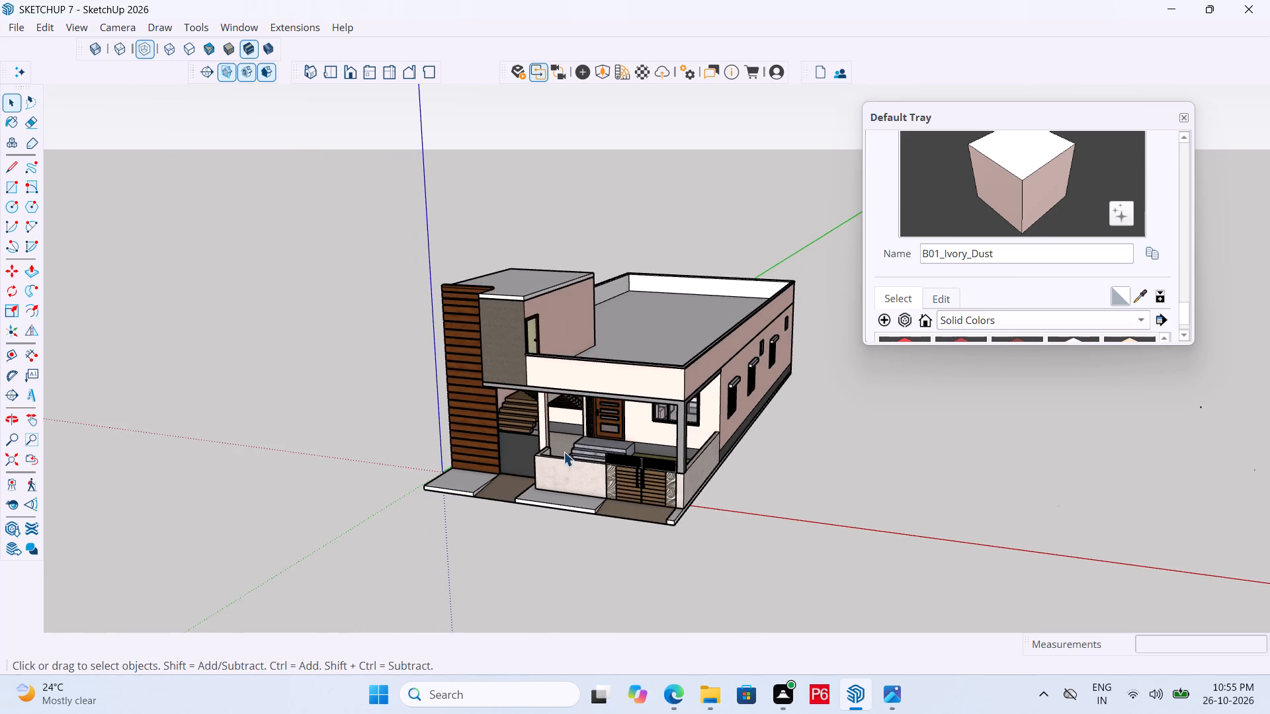
{"action": "middle_click_drag", "start_coordinate": [671, 452], "coordinate": [704, 452]}
{"action": "scroll", "coordinate": [698, 455], "scroll_direction": "up", "scroll_amount": 4}
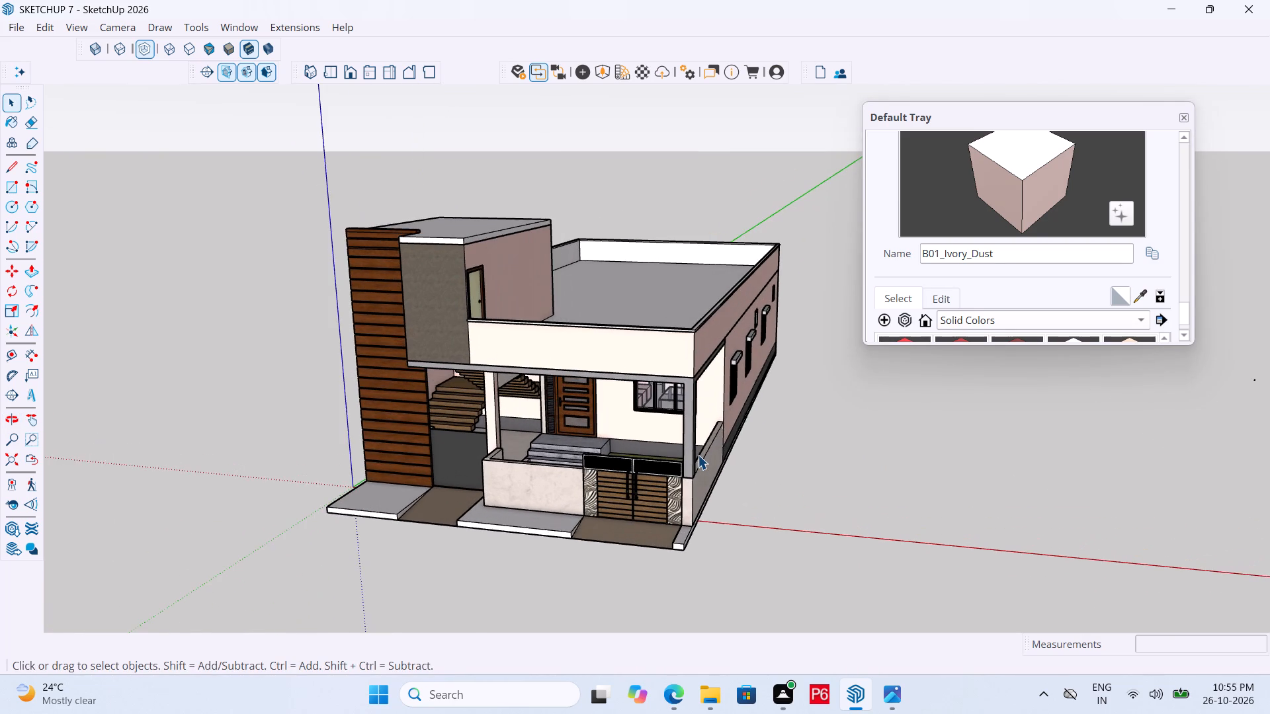
{"action": "middle_click_drag", "start_coordinate": [364, 280], "coordinate": [728, 390]}
{"action": "scroll", "coordinate": [740, 397], "scroll_direction": "up", "scroll_amount": 6}
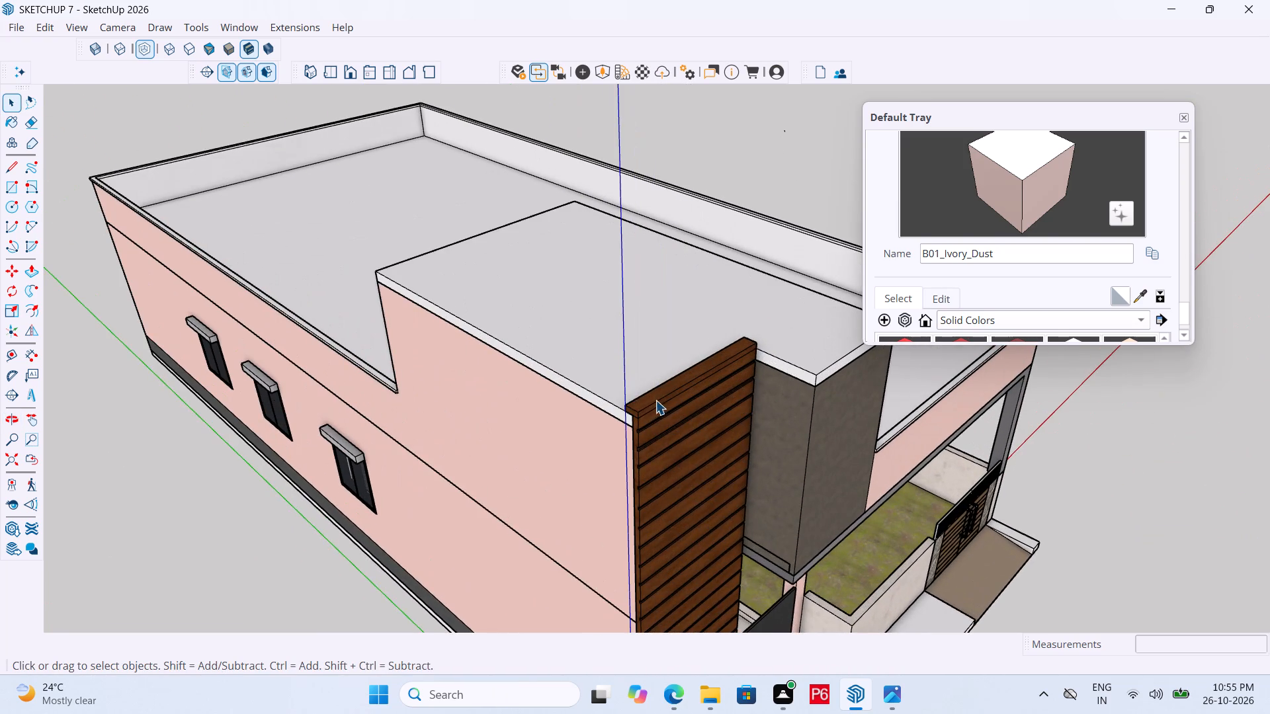
{"action": "scroll", "coordinate": [650, 405], "scroll_direction": "up", "scroll_amount": 6}
{"action": "scroll", "coordinate": [574, 355], "scroll_direction": "down", "scroll_amount": 13}
{"action": "scroll", "coordinate": [802, 411], "scroll_direction": "down", "scroll_amount": 1}
{"action": "middle_click_drag", "start_coordinate": [802, 411], "coordinate": [405, 384]}
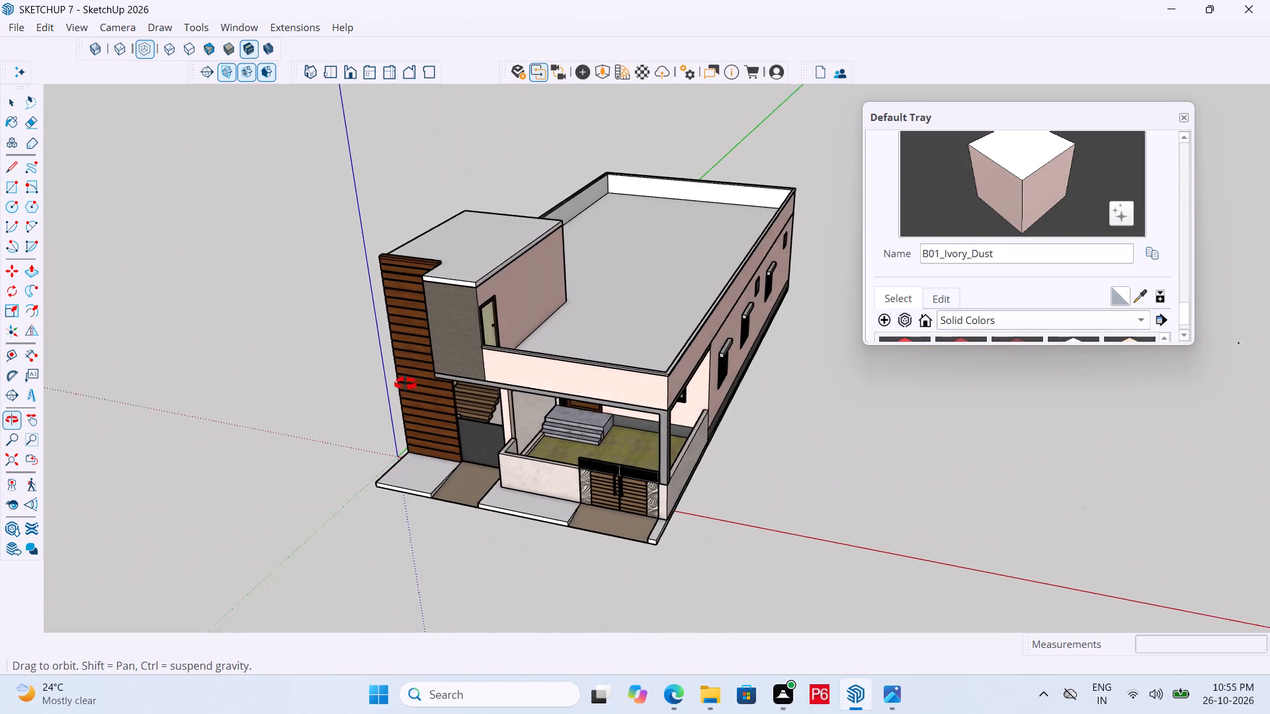
{"action": "middle_click_drag", "start_coordinate": [405, 384], "coordinate": [403, 384]}
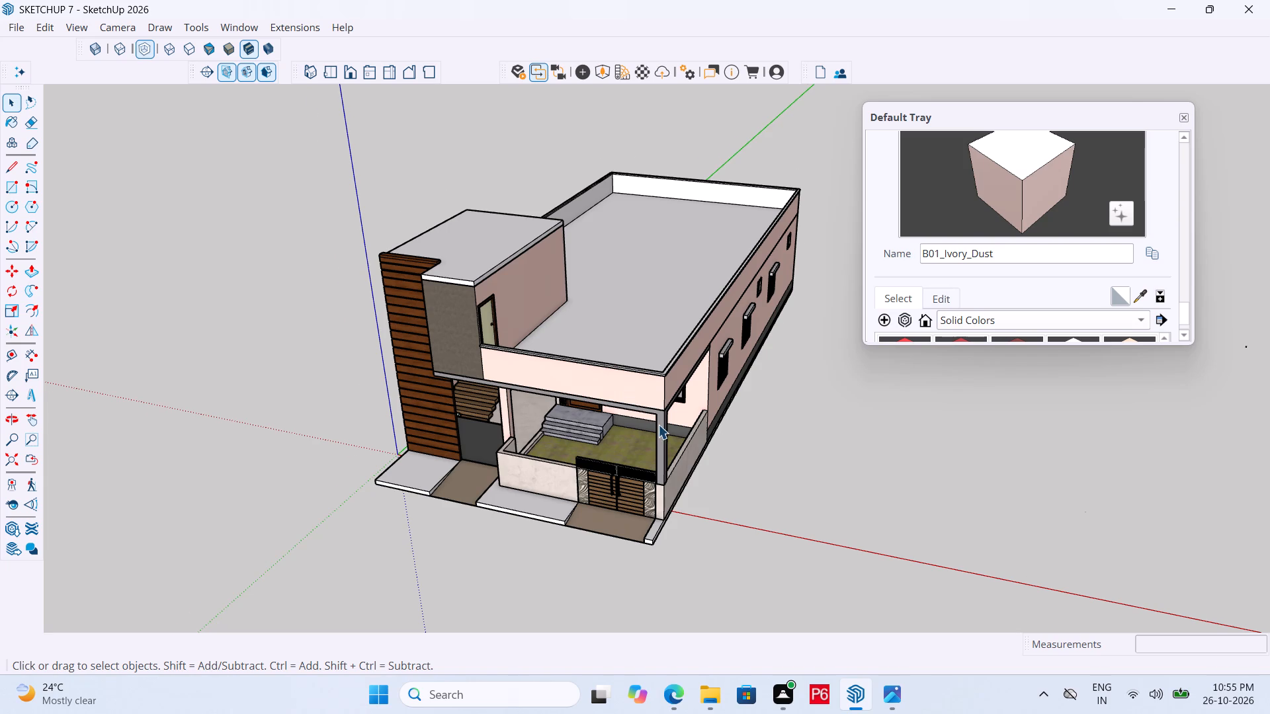
{"action": "scroll", "coordinate": [658, 424], "scroll_direction": "up", "scroll_amount": 1}
{"action": "middle_click_drag", "start_coordinate": [659, 424], "coordinate": [665, 374]}
{"action": "middle_click_drag", "start_coordinate": [687, 418], "coordinate": [709, 392]}
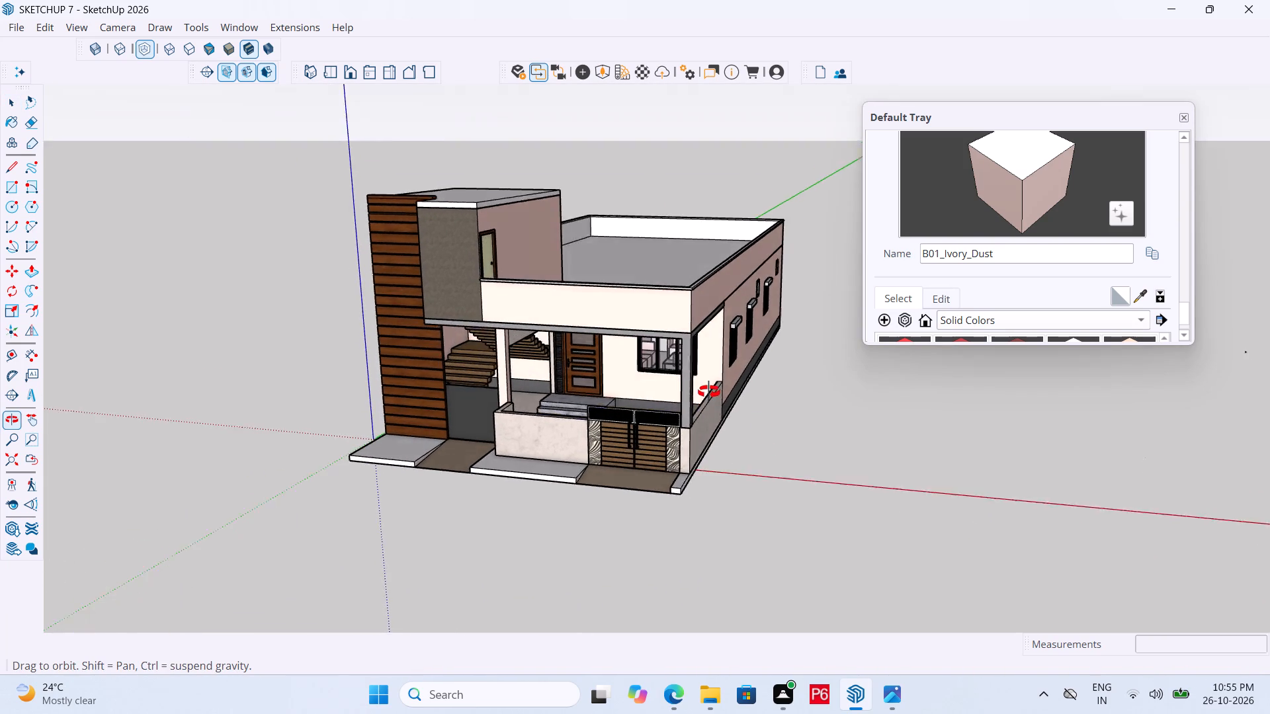
{"action": "middle_click_drag", "start_coordinate": [709, 392], "coordinate": [694, 372]}
Save the house model.
{"action": "key", "text": "ctrl+s"}
{"action": "key", "text": "ctrl+s"}
{"action": "key", "text": "ctrl+s"}
{"action": "key", "text": "ctrl+s"}
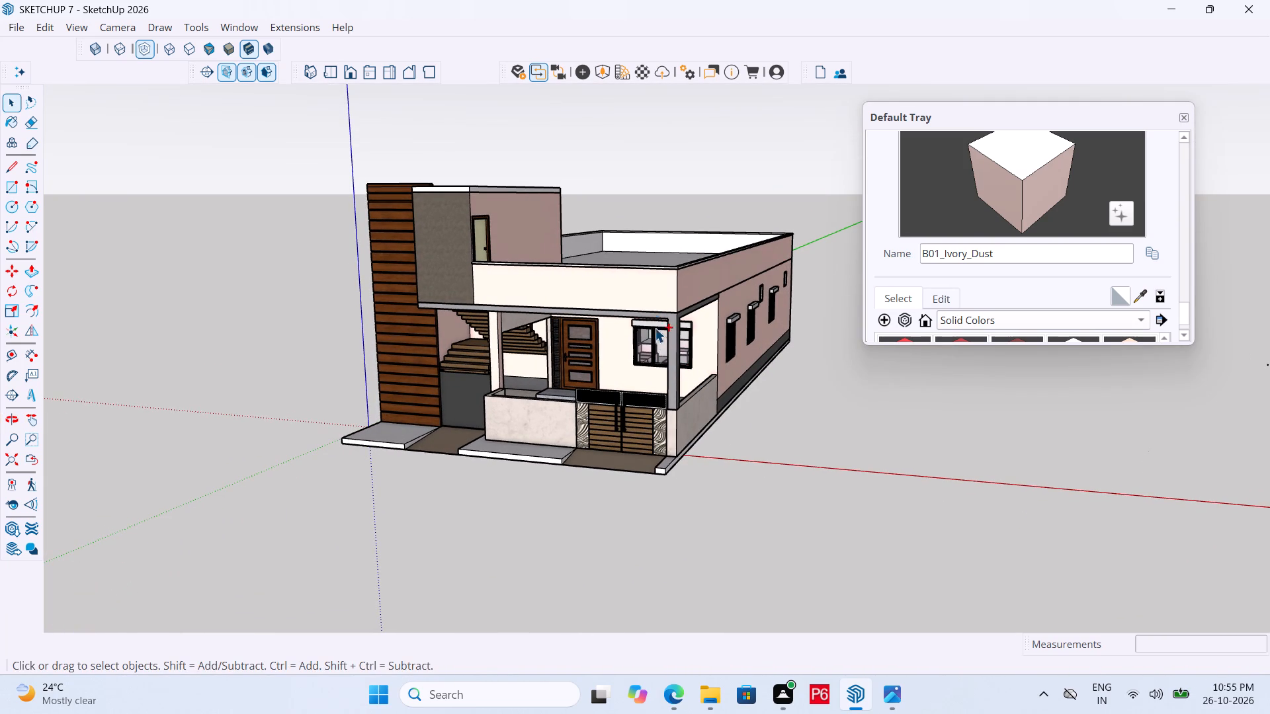
{"action": "key", "text": "ctrl+s"}
{"action": "key", "text": "ctrl+s"}
{"action": "key", "text": "ctrl+s"}
{"action": "key", "text": "ctrl+s"}
{"action": "key", "text": "ctrl+s"}
Open the upper-floor group and paint the outer faces of the front and adjoining side parapets with B01_Ivory_Dust.
{"action": "scroll", "coordinate": [657, 303], "scroll_direction": "up", "scroll_amount": 5, "text": "ctrl"}
{"action": "middle_click_drag", "start_coordinate": [660, 284], "coordinate": [681, 361]}
{"action": "scroll", "coordinate": [679, 362], "scroll_direction": "up", "scroll_amount": 4}
{"action": "scroll", "coordinate": [630, 384], "scroll_direction": "up", "scroll_amount": 4}
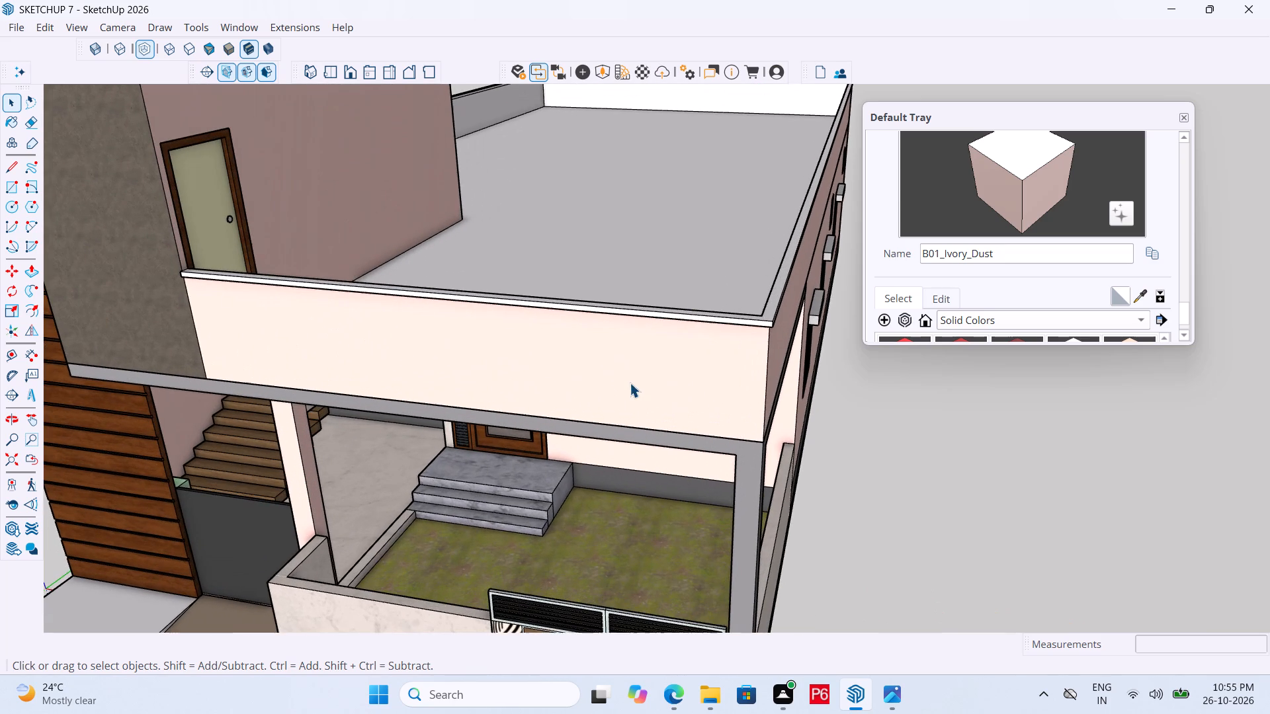
{"action": "left_click", "coordinate": [708, 344]}
{"action": "double_click", "coordinate": [698, 364]}
{"action": "left_click", "coordinate": [640, 359]}
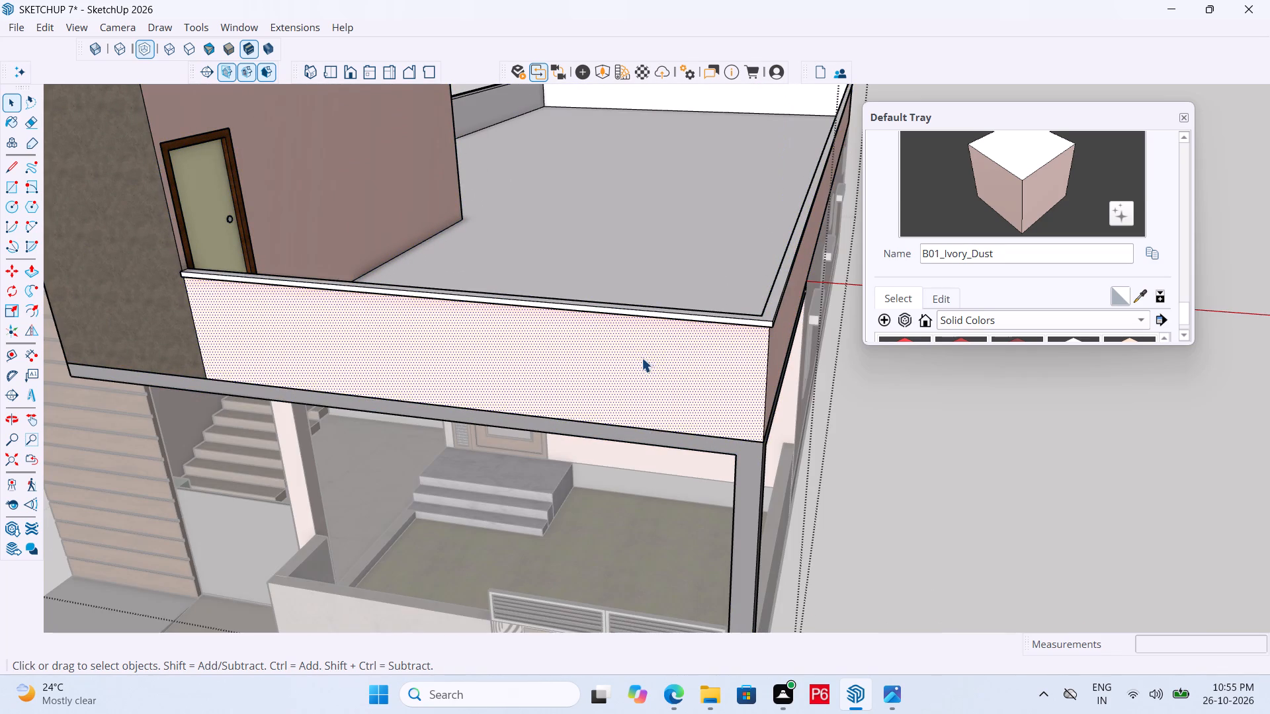
{"action": "scroll", "coordinate": [978, 286], "scroll_direction": "down", "scroll_amount": 1}
{"action": "scroll", "coordinate": [1052, 301], "scroll_direction": "down", "scroll_amount": 1}
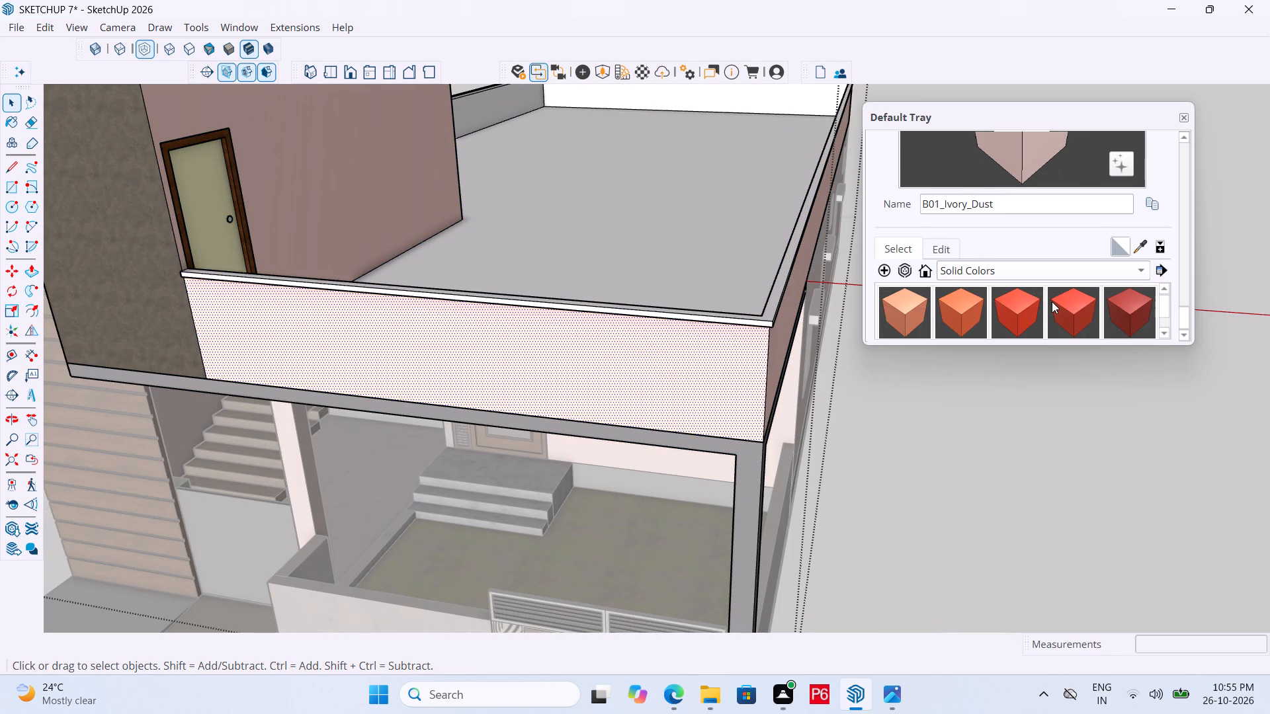
{"action": "scroll", "coordinate": [1048, 307], "scroll_direction": "up", "scroll_amount": 3}
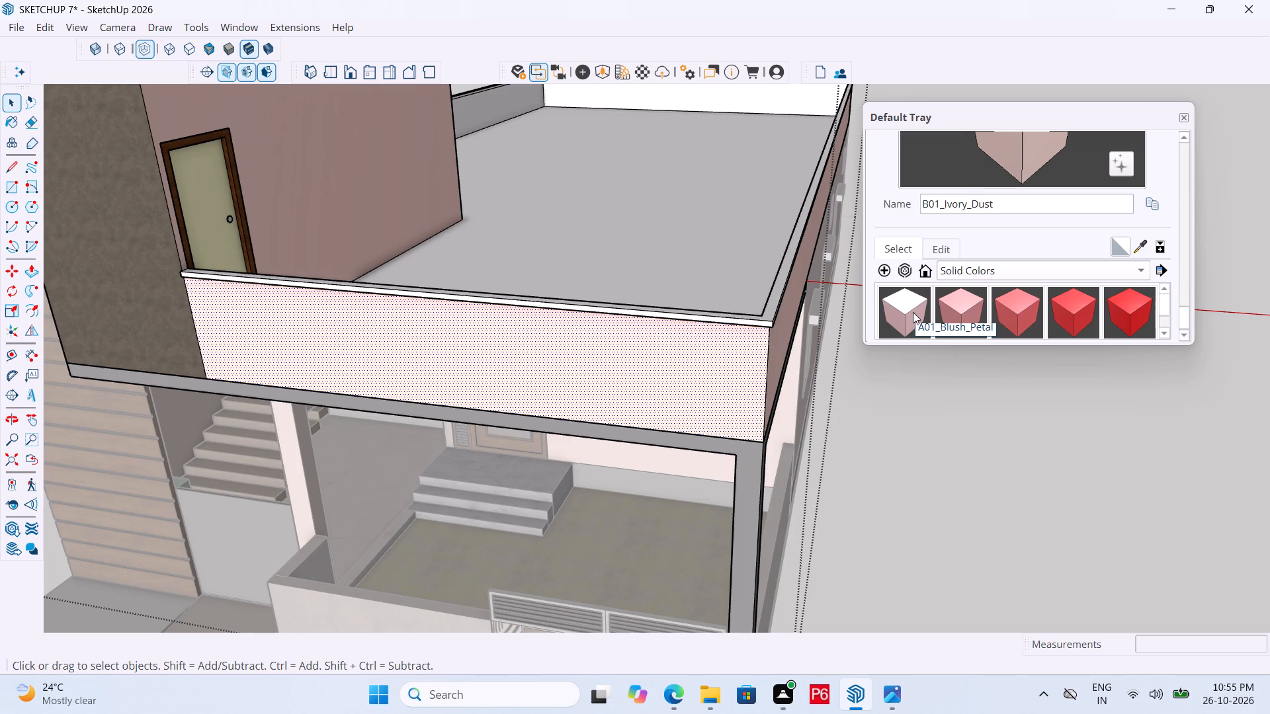
{"action": "scroll", "coordinate": [935, 309], "scroll_direction": "up", "scroll_amount": 2}
{"action": "scroll", "coordinate": [1033, 237], "scroll_direction": "down", "scroll_amount": 4}
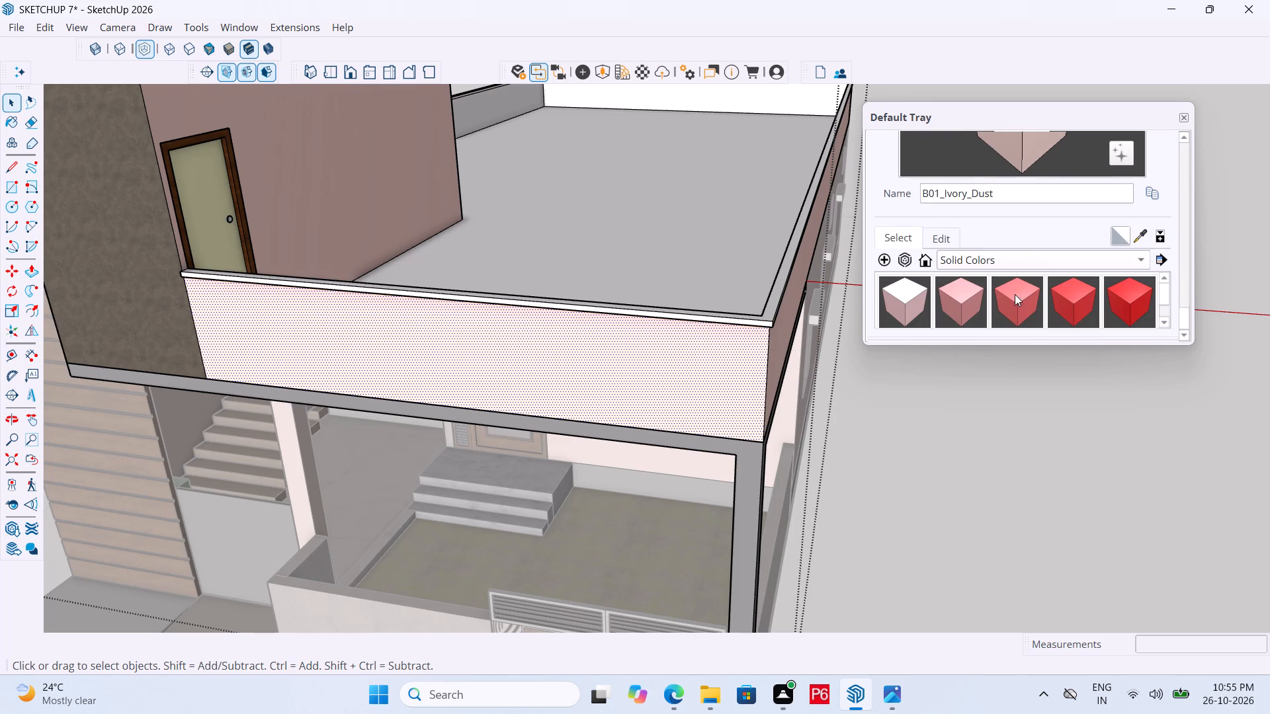
{"action": "scroll", "coordinate": [1015, 298], "scroll_direction": "down", "scroll_amount": 2}
{"action": "left_click", "coordinate": [1083, 299]}
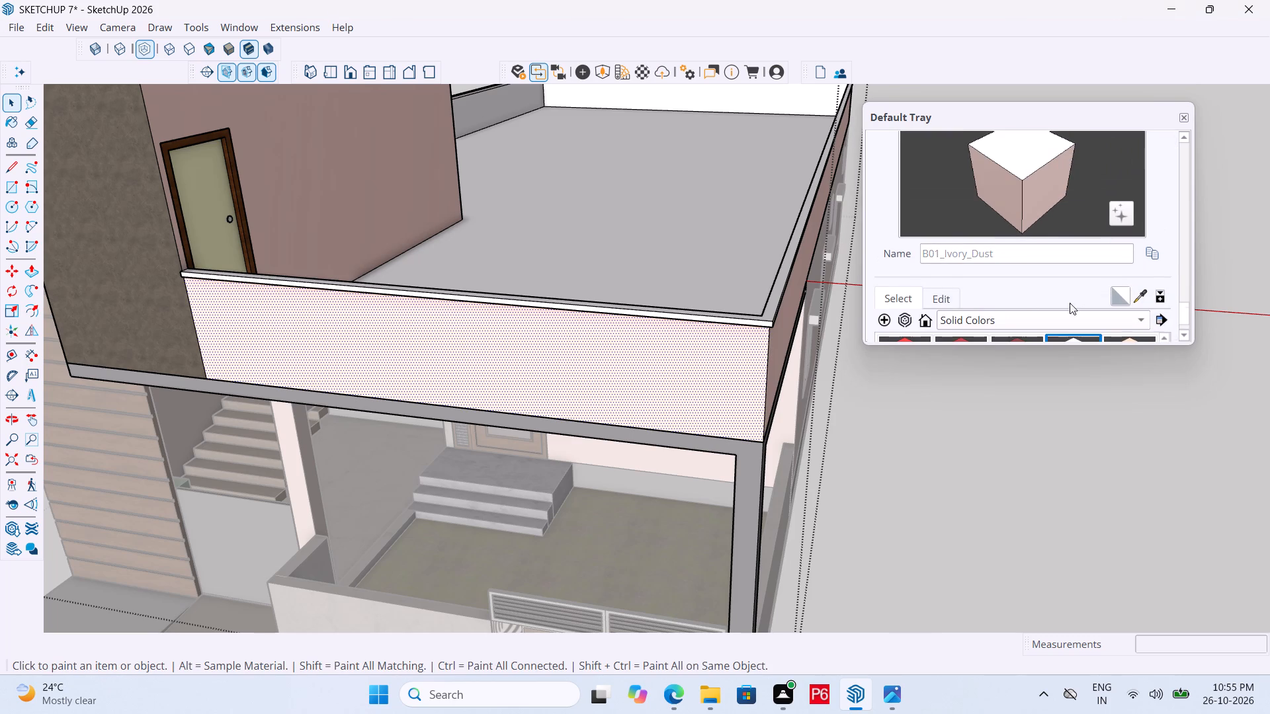
{"action": "left_click", "coordinate": [686, 374]}
{"action": "middle_click_drag", "start_coordinate": [810, 373], "coordinate": [751, 359]}
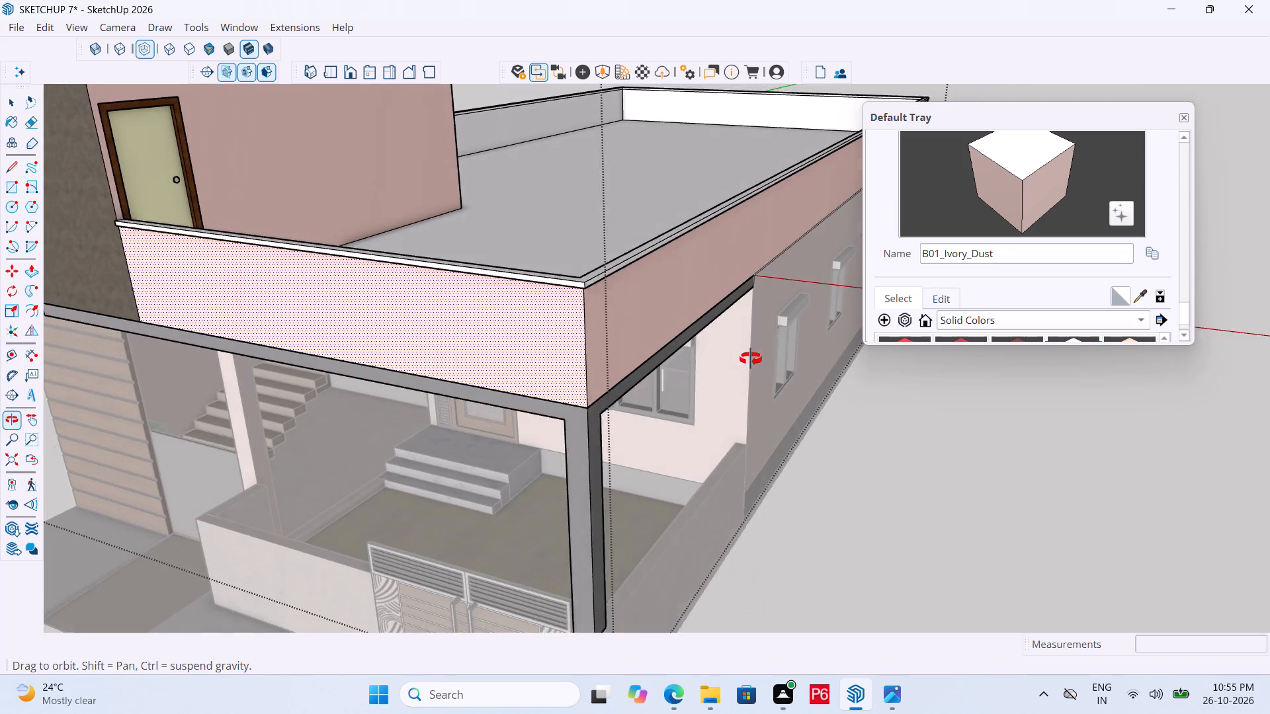
{"action": "middle_click_drag", "start_coordinate": [751, 359], "coordinate": [752, 359]}
{"action": "left_click", "coordinate": [666, 306]}
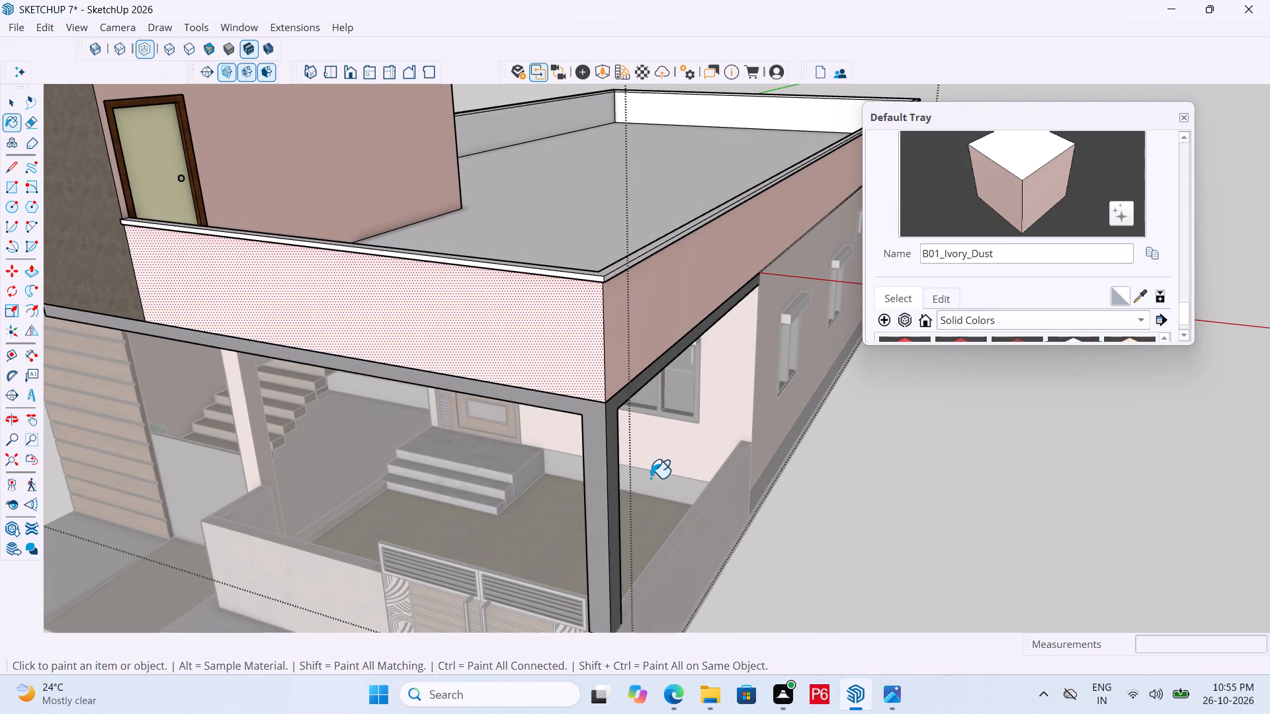
Paint the upper room's side wall, the far side and rear parapets' inner faces, and the roof floor with B01_Ivory_Dust.
{"action": "scroll", "coordinate": [699, 504], "scroll_direction": "down", "scroll_amount": 4}
{"action": "left_click", "coordinate": [488, 255]}
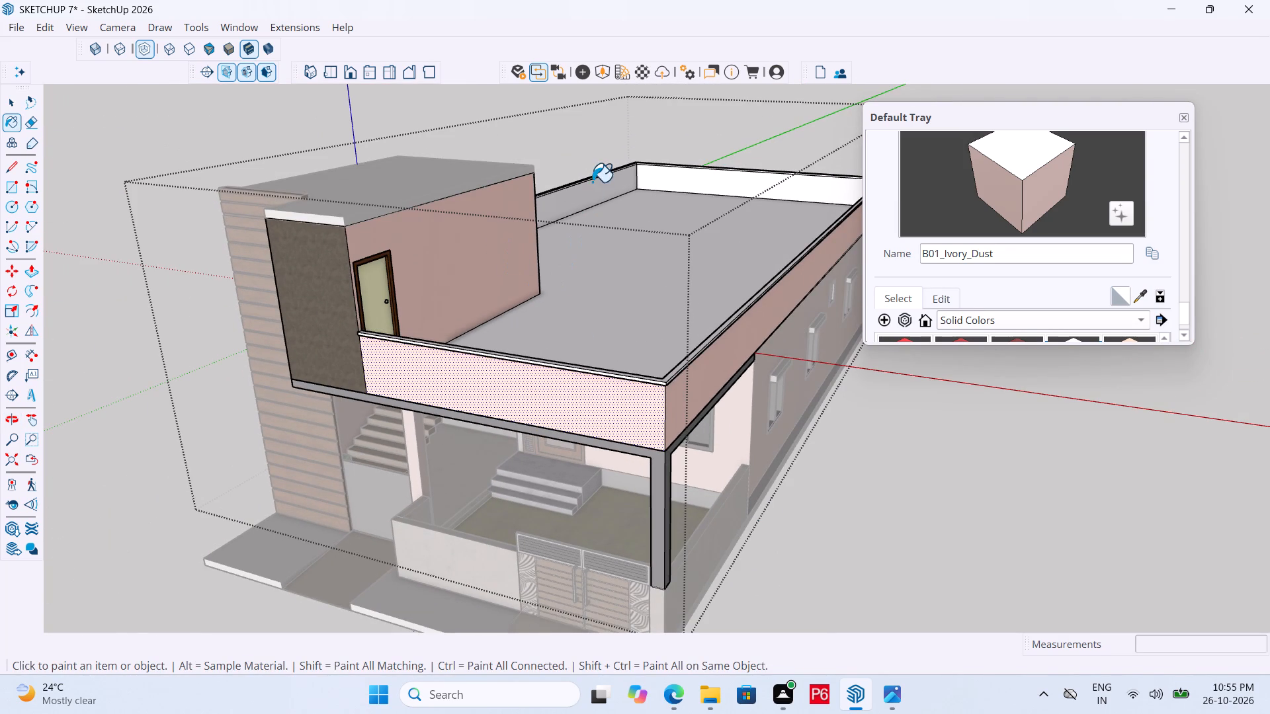
{"action": "left_click", "coordinate": [592, 182]}
{"action": "left_click", "coordinate": [676, 177]}
{"action": "left_click", "coordinate": [680, 224]}
{"action": "scroll", "coordinate": [384, 498], "scroll_direction": "down", "scroll_amount": 5}
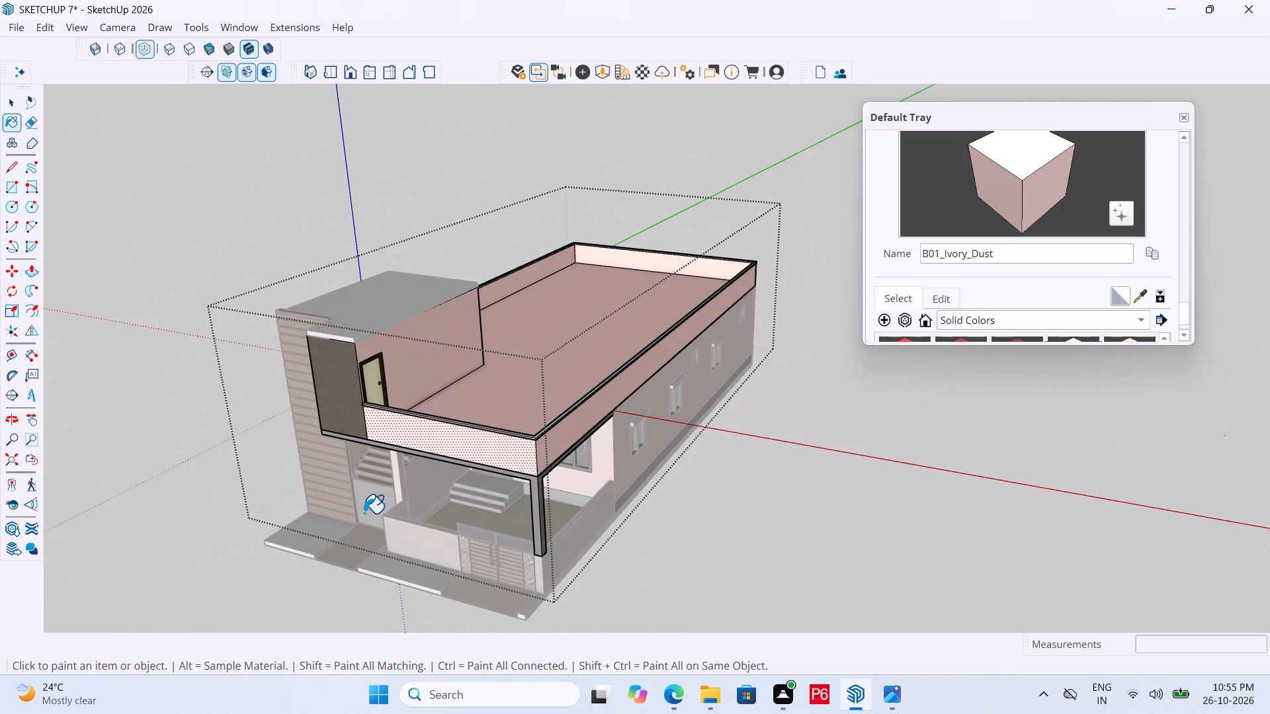
Close the upper-floor group and save the repainted model.
{"action": "key", "text": "space"}
{"action": "left_click", "coordinate": [771, 487]}
{"action": "key", "text": "ctrl+s"}
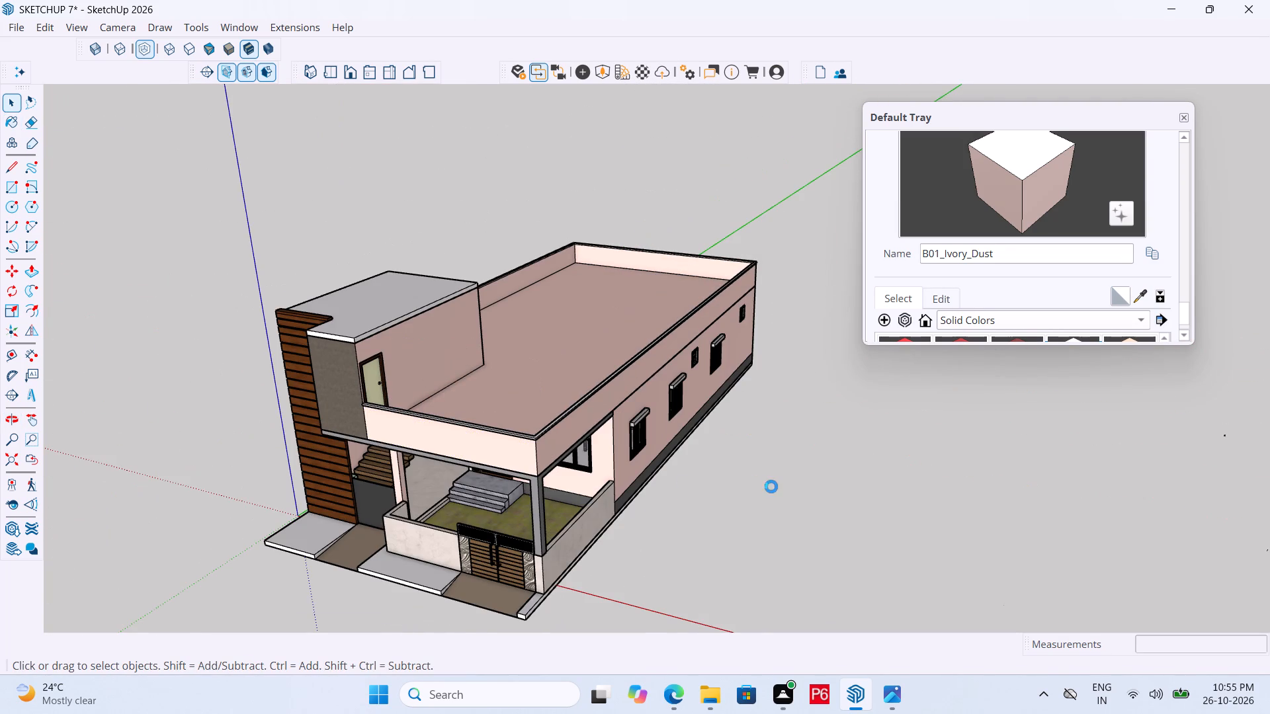
{"action": "key", "text": "ctrl+s"}
{"action": "key", "text": "ctrl+s"}
{"action": "key", "text": "ctrl+s"}
{"action": "key", "text": "ctrl+s"}
{"action": "key", "text": "ctrl+s"}
{"action": "key", "text": "ctrl+s"}
{"action": "middle_click_drag", "start_coordinate": [646, 509], "coordinate": [719, 448]}
Open the base slab group and paint the raised slabs' top faces with Plaster_02_1K from the Plaster materials.
{"action": "middle_click_drag", "start_coordinate": [719, 448], "coordinate": [720, 448]}
{"action": "scroll", "coordinate": [628, 524], "scroll_direction": "down", "scroll_amount": 1}
{"action": "middle_click_drag", "start_coordinate": [624, 526], "coordinate": [591, 615]}
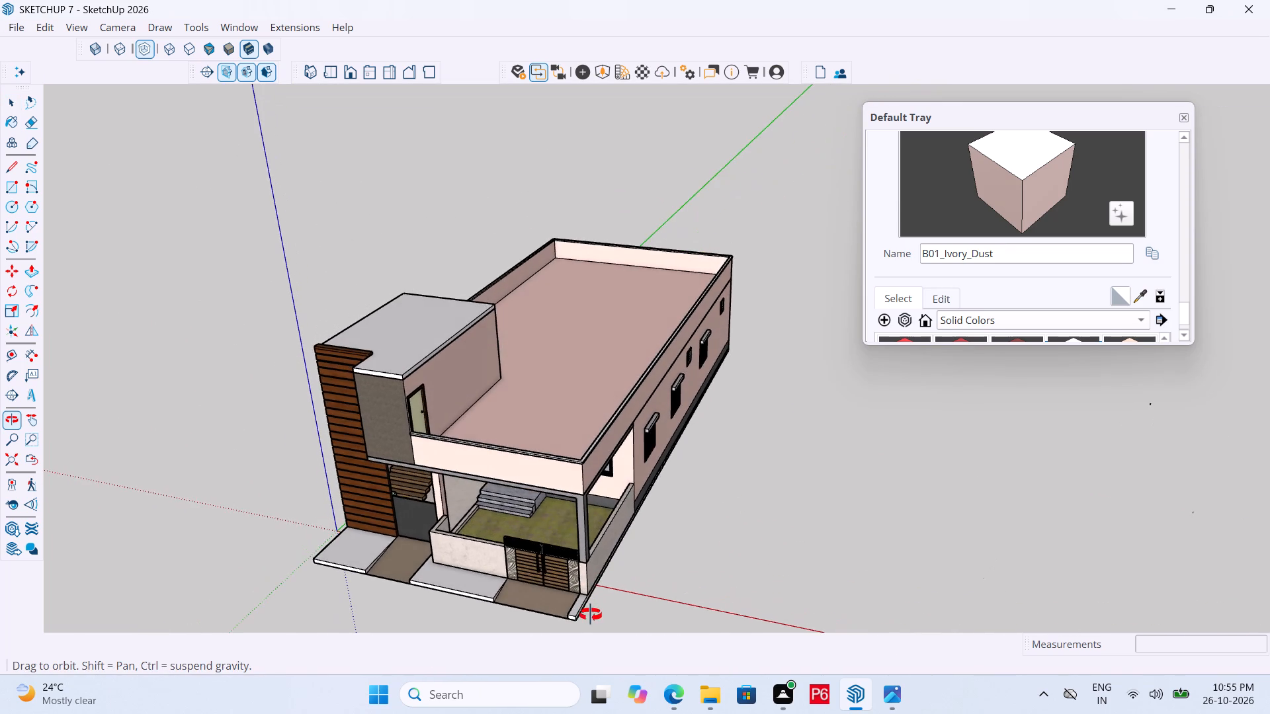
{"action": "middle_click_drag", "start_coordinate": [591, 615], "coordinate": [613, 582]}
{"action": "scroll", "coordinate": [458, 608], "scroll_direction": "up", "scroll_amount": 12}
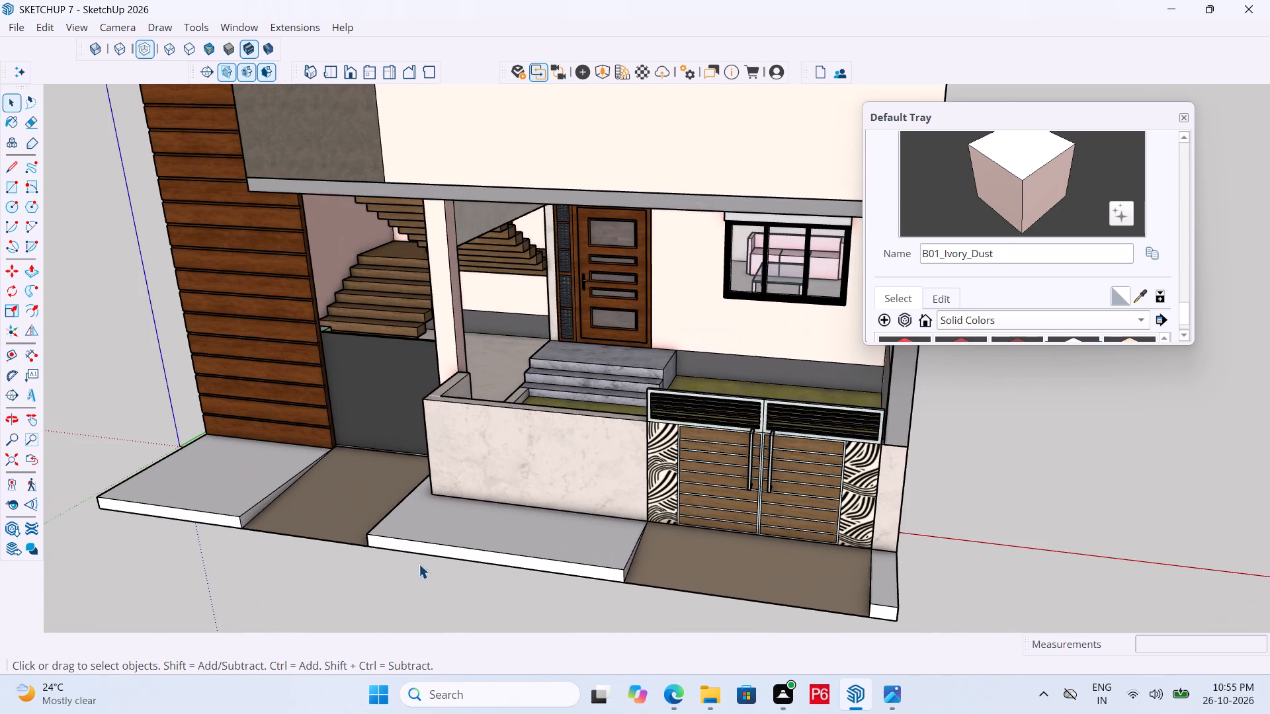
{"action": "left_click", "coordinate": [460, 512]}
{"action": "double_click", "coordinate": [429, 529]}
{"action": "left_click", "coordinate": [422, 523]}
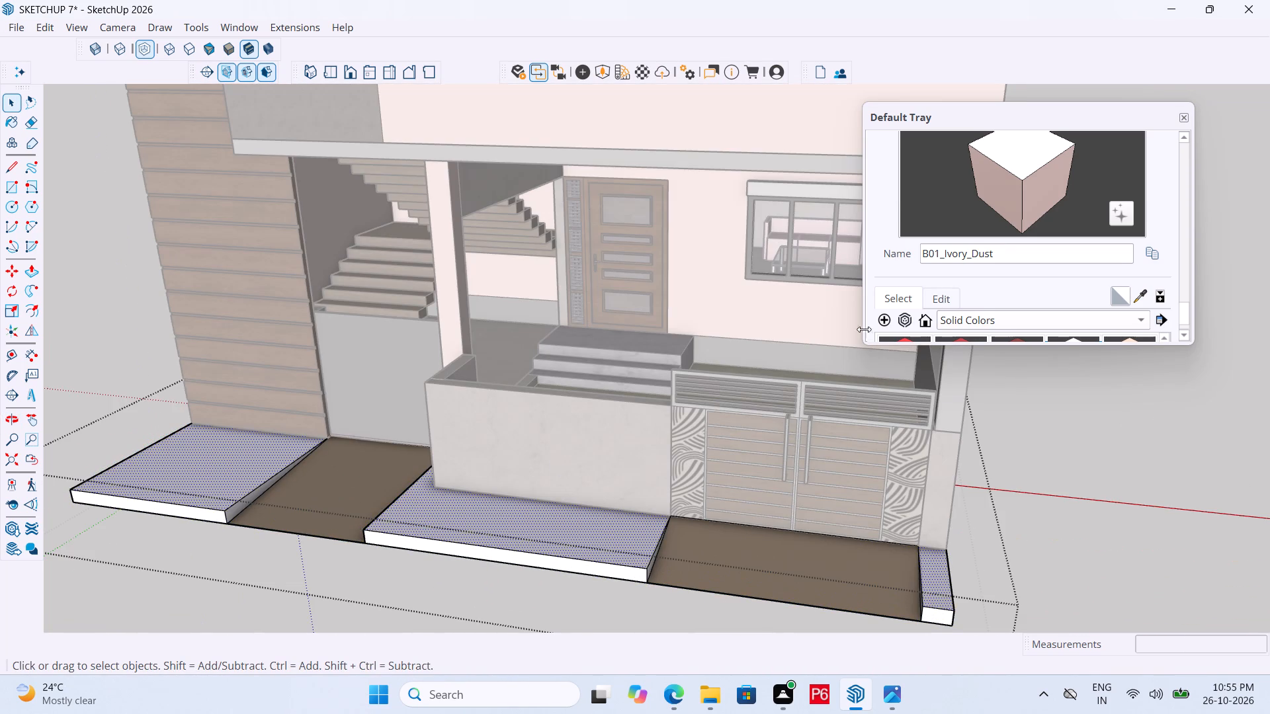
{"action": "scroll", "coordinate": [1015, 308], "scroll_direction": "down", "scroll_amount": 7}
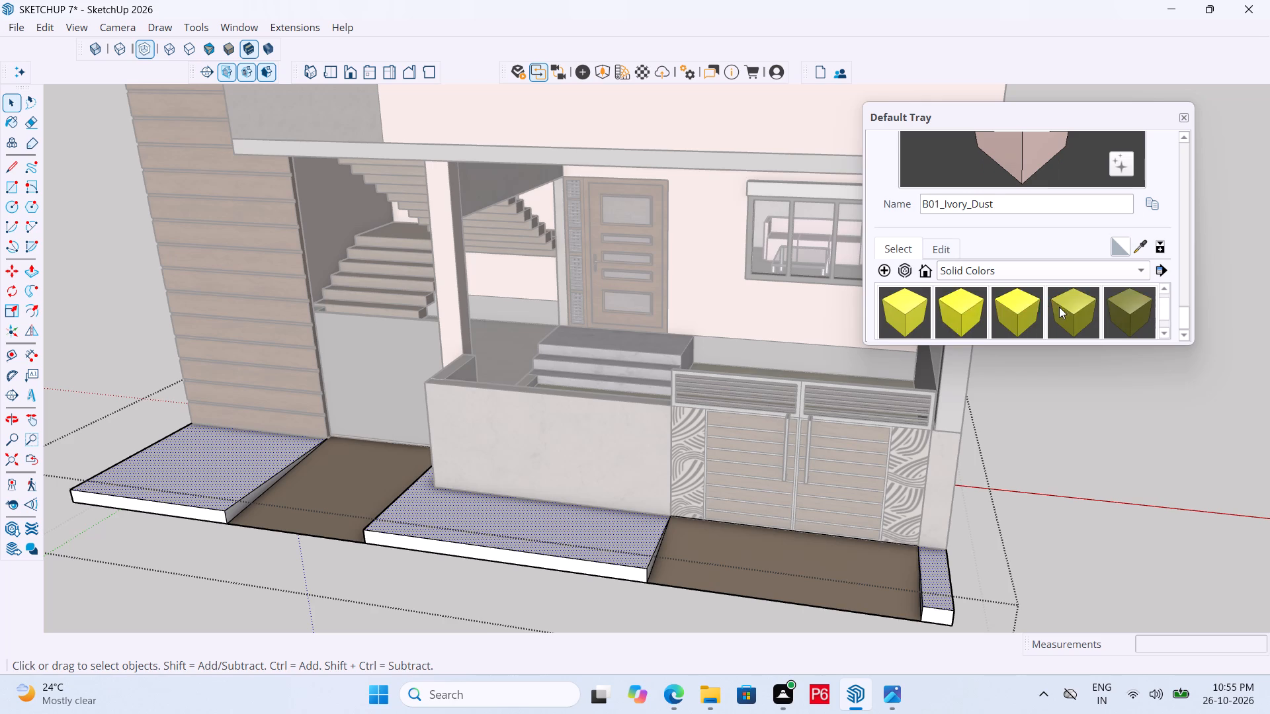
{"action": "left_click", "coordinate": [1004, 272]}
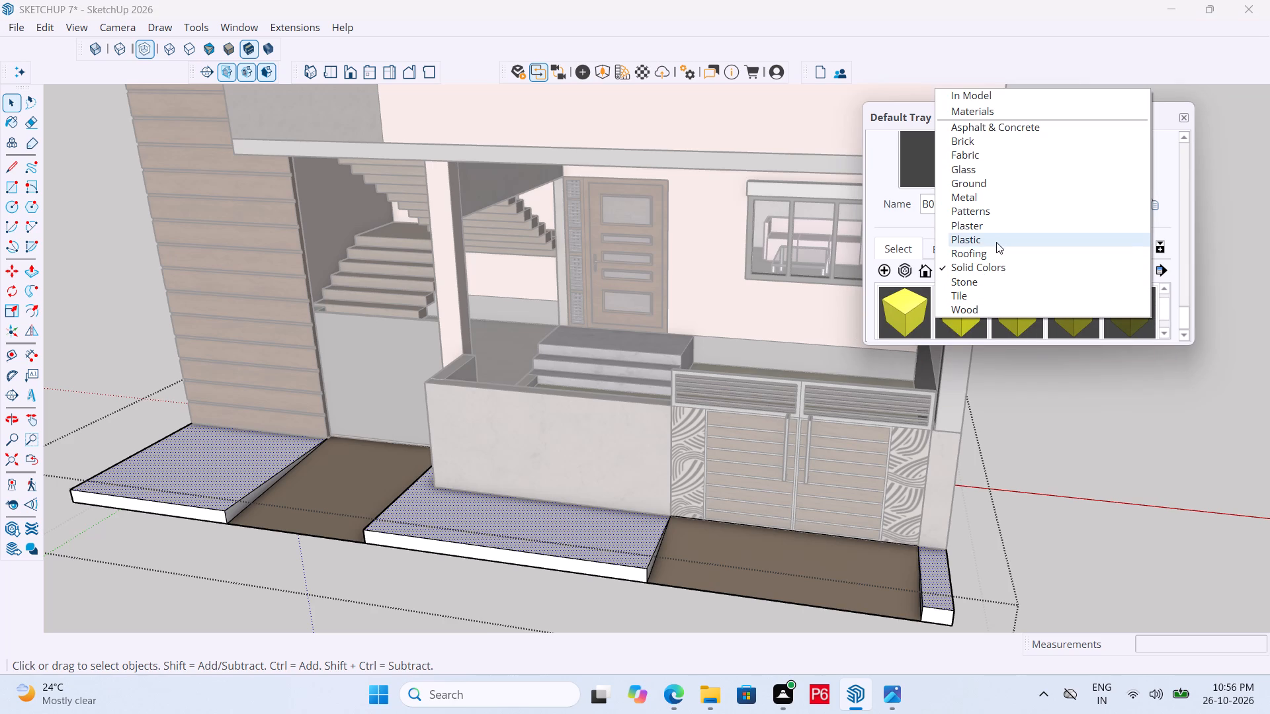
{"action": "left_click", "coordinate": [1004, 225]}
{"action": "left_click", "coordinate": [911, 308]}
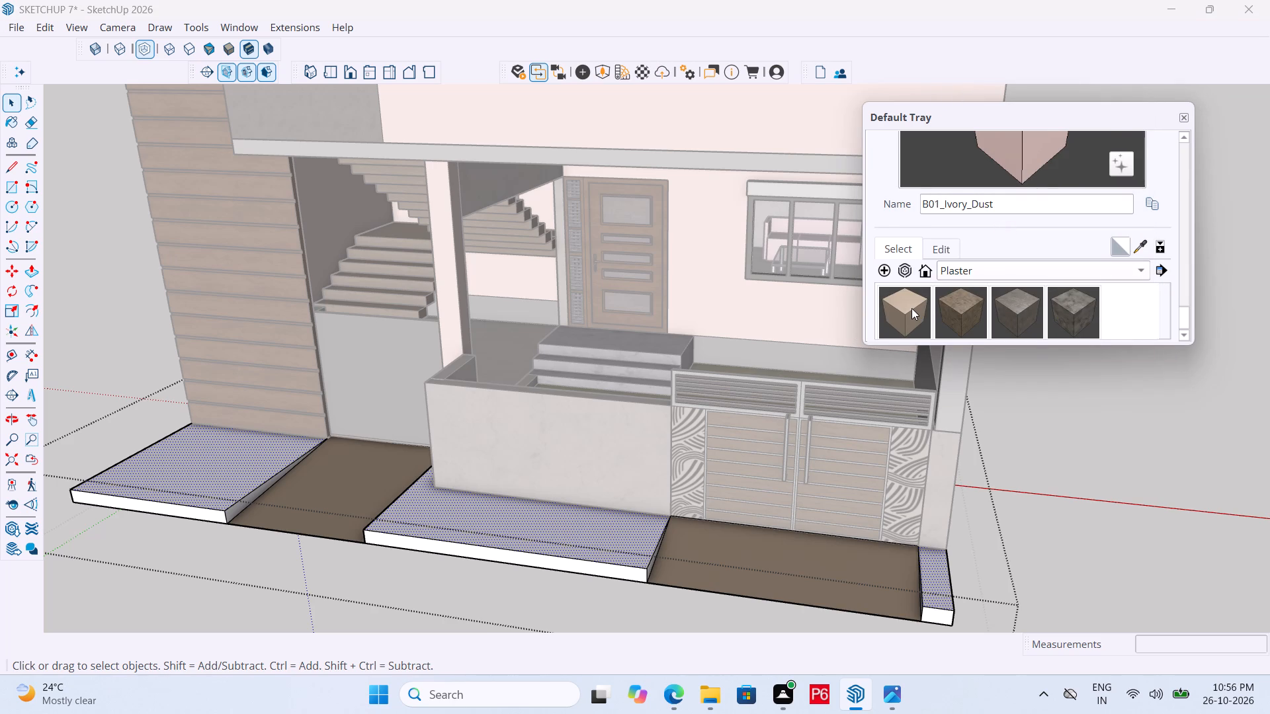
{"action": "left_click", "coordinate": [233, 475]}
Paint the front edge and ramp-side edge of the raised slab beside the wood-clad tower with Plaster_02_1K.
{"action": "scroll", "coordinate": [546, 539], "scroll_direction": "down", "scroll_amount": 1}
{"action": "middle_click_drag", "start_coordinate": [537, 546], "coordinate": [429, 582]}
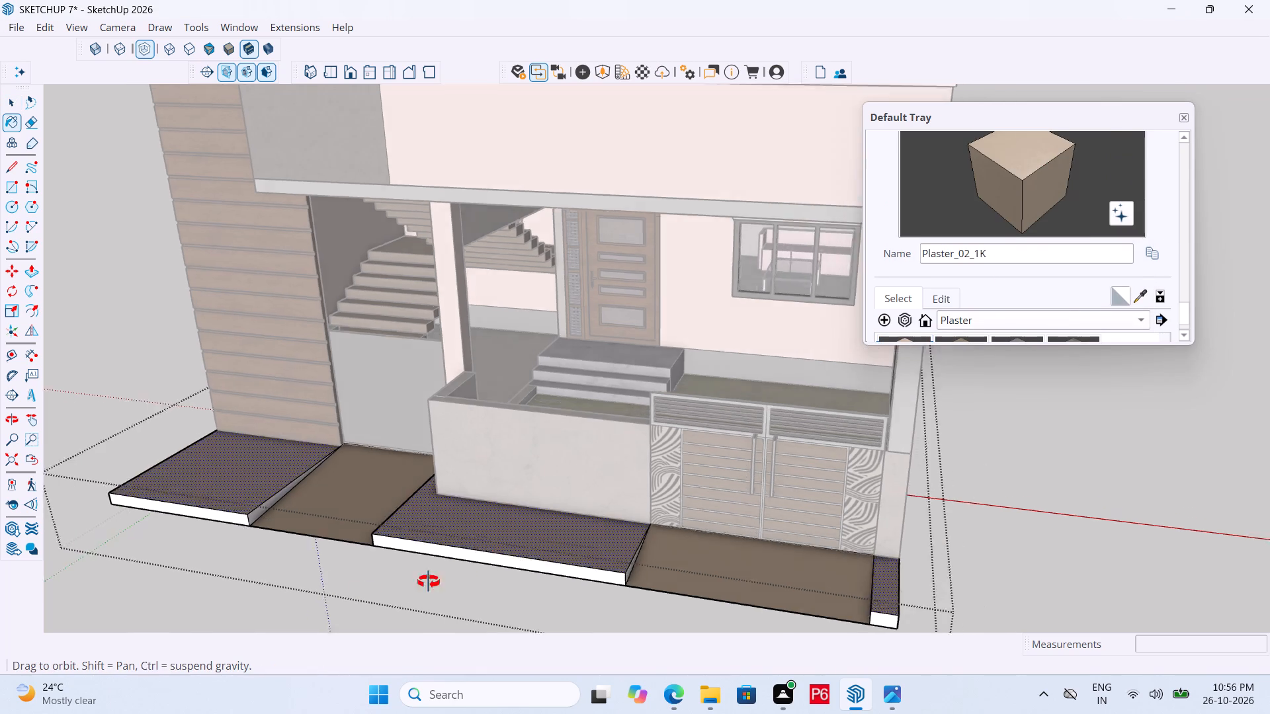
{"action": "middle_click_drag", "start_coordinate": [429, 582], "coordinate": [462, 594]}
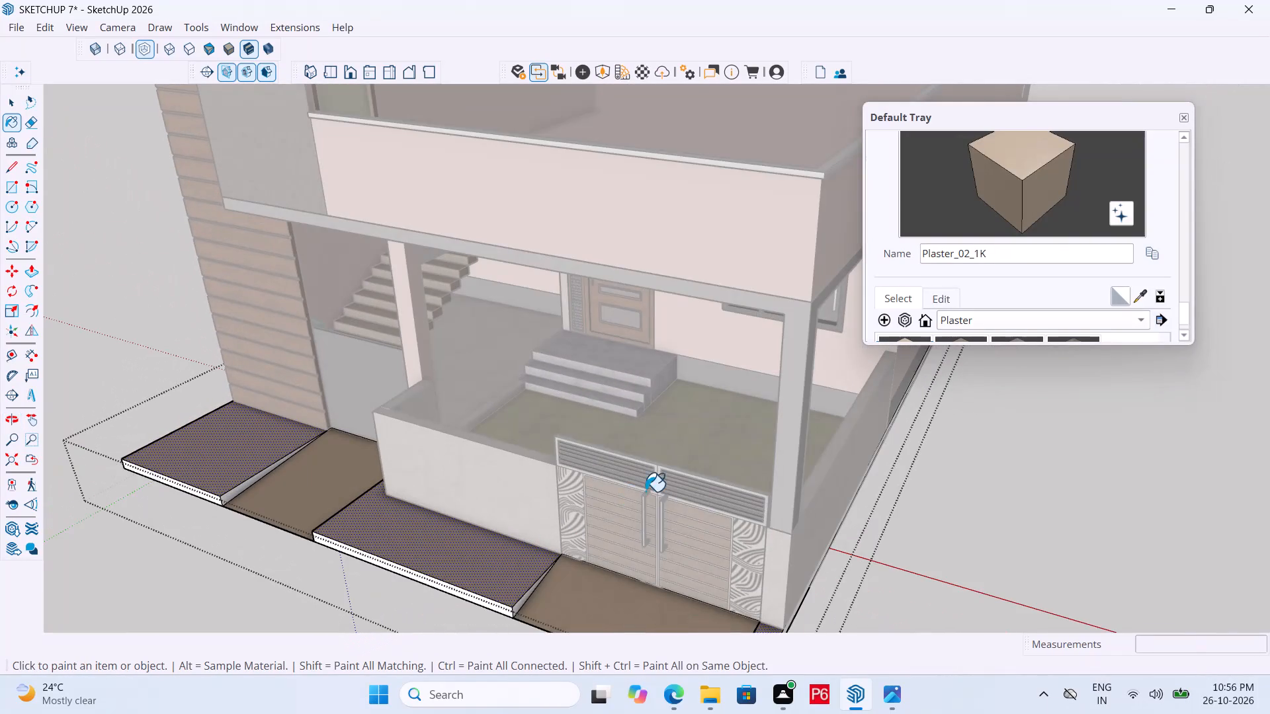
{"action": "scroll", "coordinate": [122, 539], "scroll_direction": "up", "scroll_amount": 14}
{"action": "left_click_drag", "start_coordinate": [266, 479], "coordinate": [273, 477]}
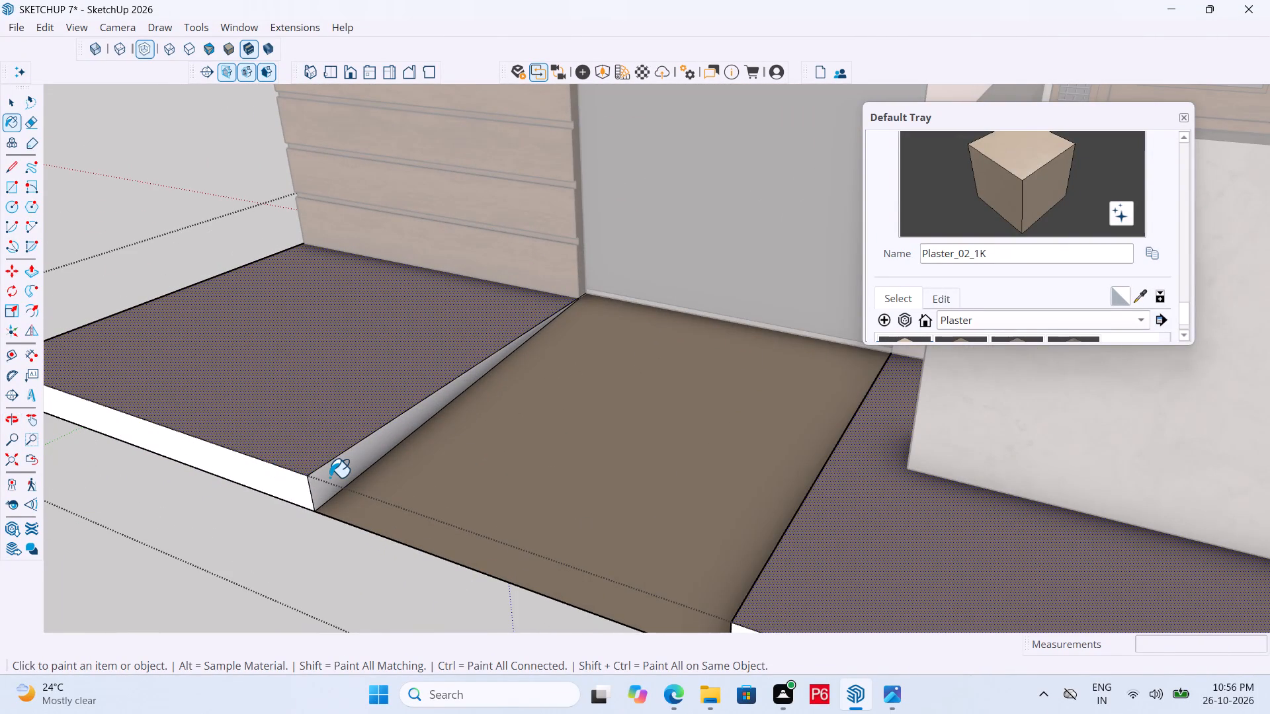
{"action": "left_click", "coordinate": [329, 477]}
{"action": "scroll", "coordinate": [306, 407], "scroll_direction": "down", "scroll_amount": 12}
Paint the front edge and both side edges of the middle raised slab with Plaster_02_1K.
{"action": "scroll", "coordinate": [521, 576], "scroll_direction": "up", "scroll_amount": 5}
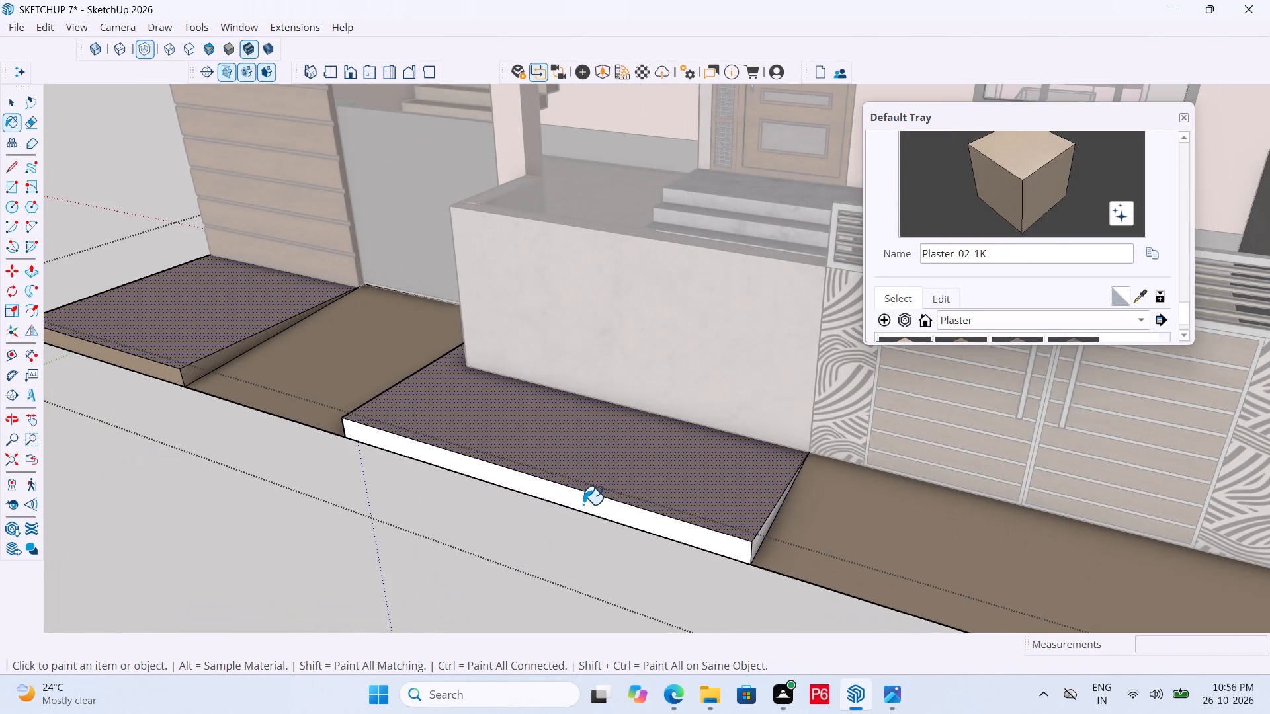
{"action": "double_click", "coordinate": [584, 503]}
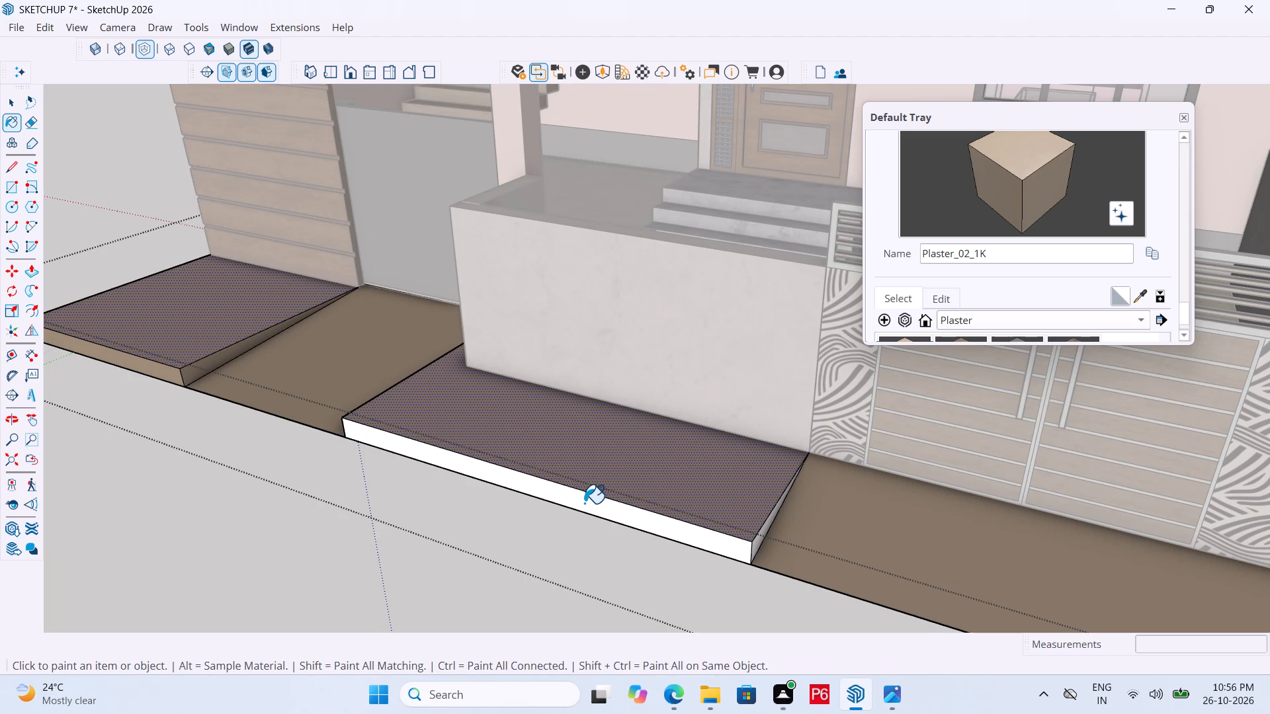
{"action": "scroll", "coordinate": [720, 521], "scroll_direction": "up", "scroll_amount": 6}
{"action": "scroll", "coordinate": [781, 543], "scroll_direction": "up", "scroll_amount": 4}
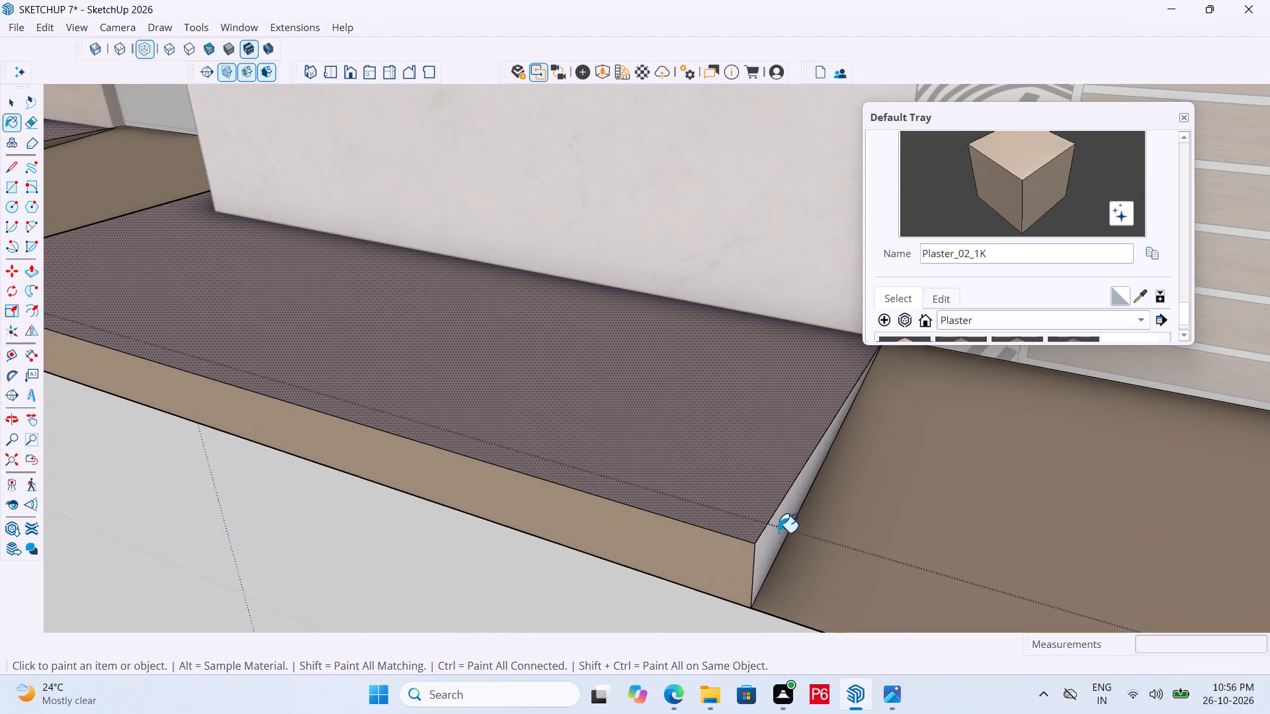
{"action": "left_click_drag", "start_coordinate": [778, 532], "coordinate": [762, 521]}
{"action": "scroll", "coordinate": [468, 437], "scroll_direction": "down", "scroll_amount": 4}
{"action": "scroll", "coordinate": [736, 528], "scroll_direction": "up", "scroll_amount": 3}
{"action": "double_click", "coordinate": [647, 485]}
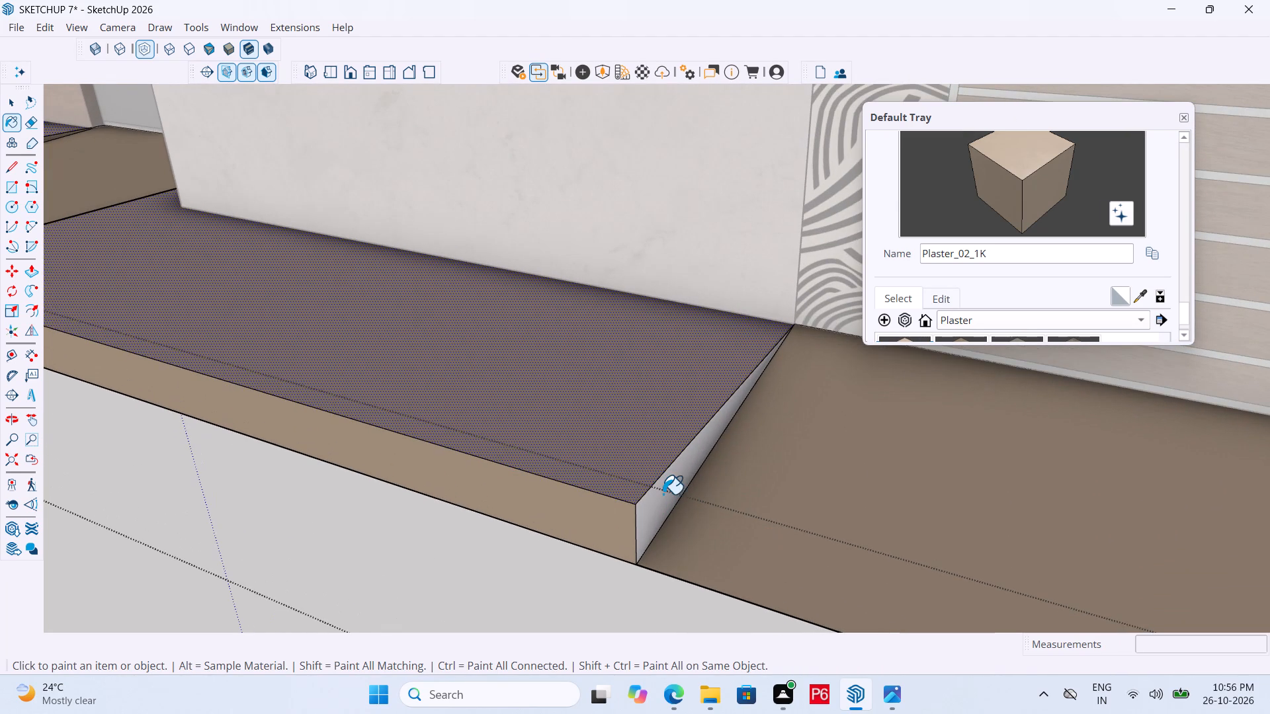
{"action": "left_click", "coordinate": [661, 494]}
{"action": "scroll", "coordinate": [673, 436], "scroll_direction": "down", "scroll_amount": 7}
{"action": "scroll", "coordinate": [480, 554], "scroll_direction": "down", "scroll_amount": 7}
{"action": "middle_click_drag", "start_coordinate": [247, 551], "coordinate": [652, 578]}
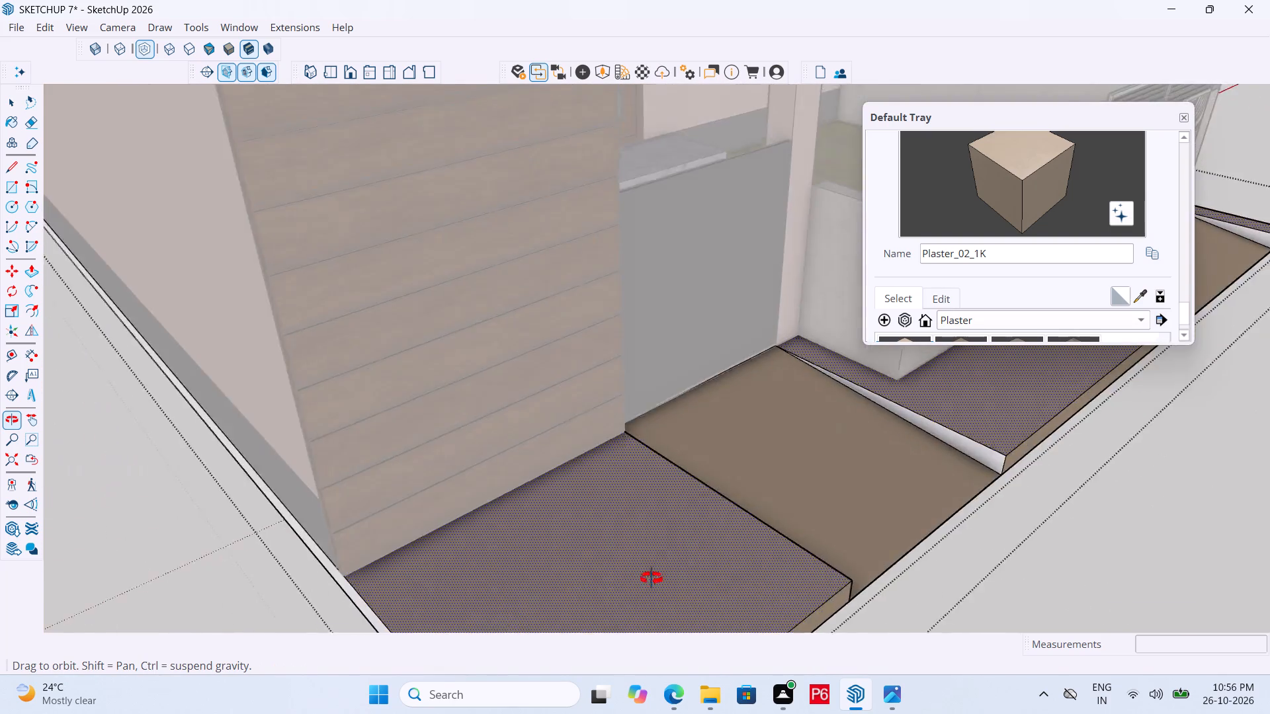
{"action": "middle_click_drag", "start_coordinate": [652, 578], "coordinate": [605, 570]}
{"action": "scroll", "coordinate": [812, 514], "scroll_direction": "up", "scroll_amount": 5}
{"action": "left_click", "coordinate": [914, 452]}
{"action": "scroll", "coordinate": [306, 568], "scroll_direction": "down", "scroll_amount": 5}
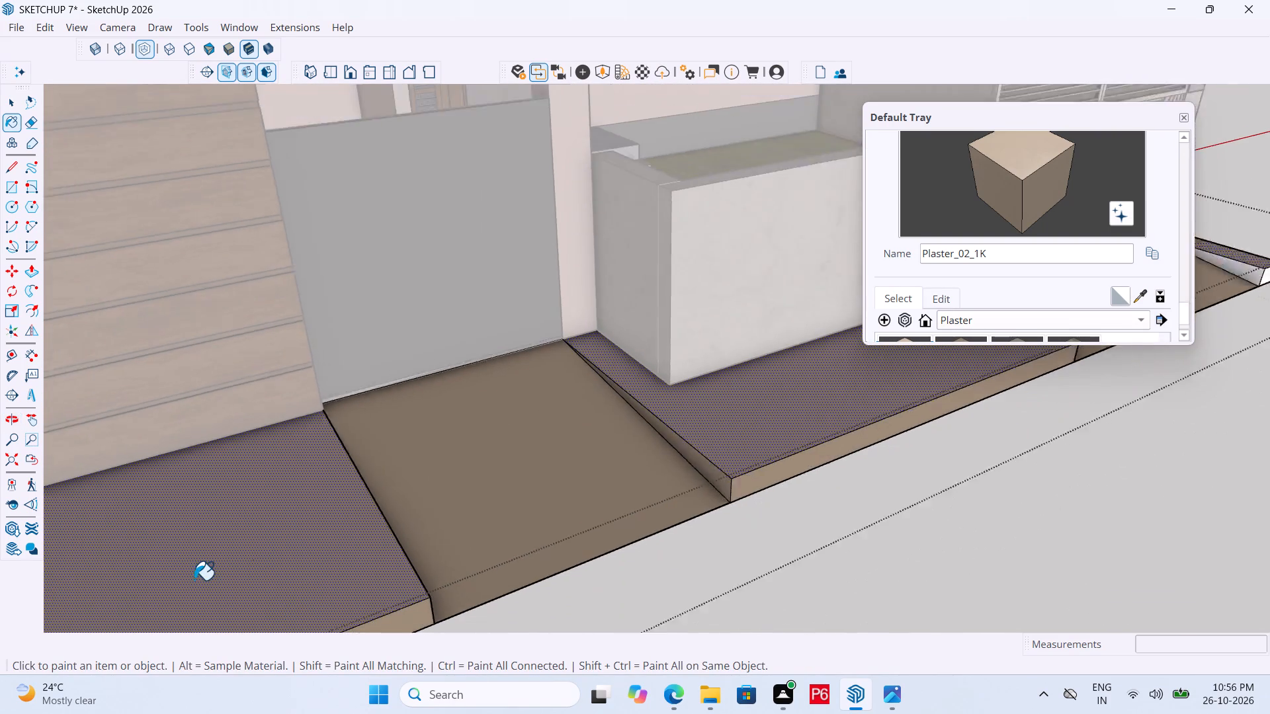
Paint the narrow end slab's front and inner edges and the adjoining long side edge of the base with Plaster_02_1K.
{"action": "scroll", "coordinate": [194, 580], "scroll_direction": "down", "scroll_amount": 8}
{"action": "middle_click_drag", "start_coordinate": [954, 514], "coordinate": [705, 534]}
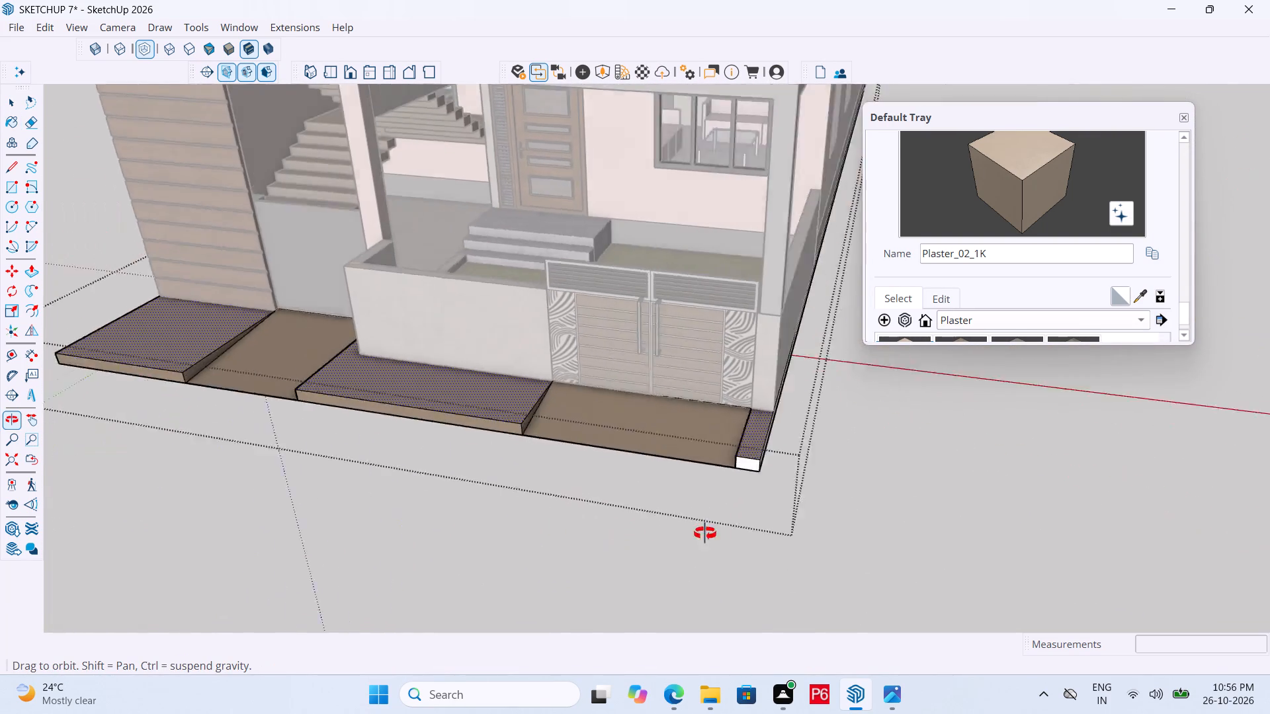
{"action": "middle_click_drag", "start_coordinate": [705, 534], "coordinate": [823, 518]}
{"action": "scroll", "coordinate": [917, 411], "scroll_direction": "up", "scroll_amount": 12}
{"action": "left_click_drag", "start_coordinate": [825, 418], "coordinate": [851, 421]}
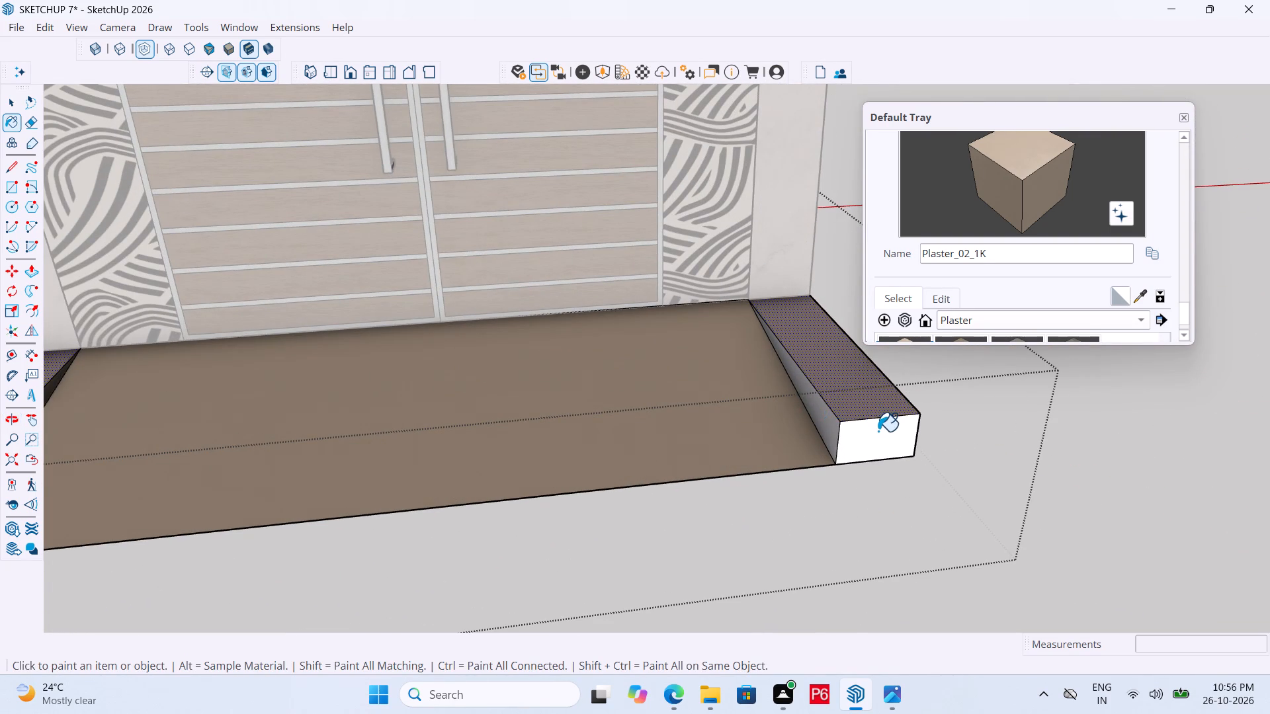
{"action": "left_click", "coordinate": [878, 431]}
{"action": "left_click", "coordinate": [837, 426]}
{"action": "middle_click_drag", "start_coordinate": [919, 442], "coordinate": [591, 462]}
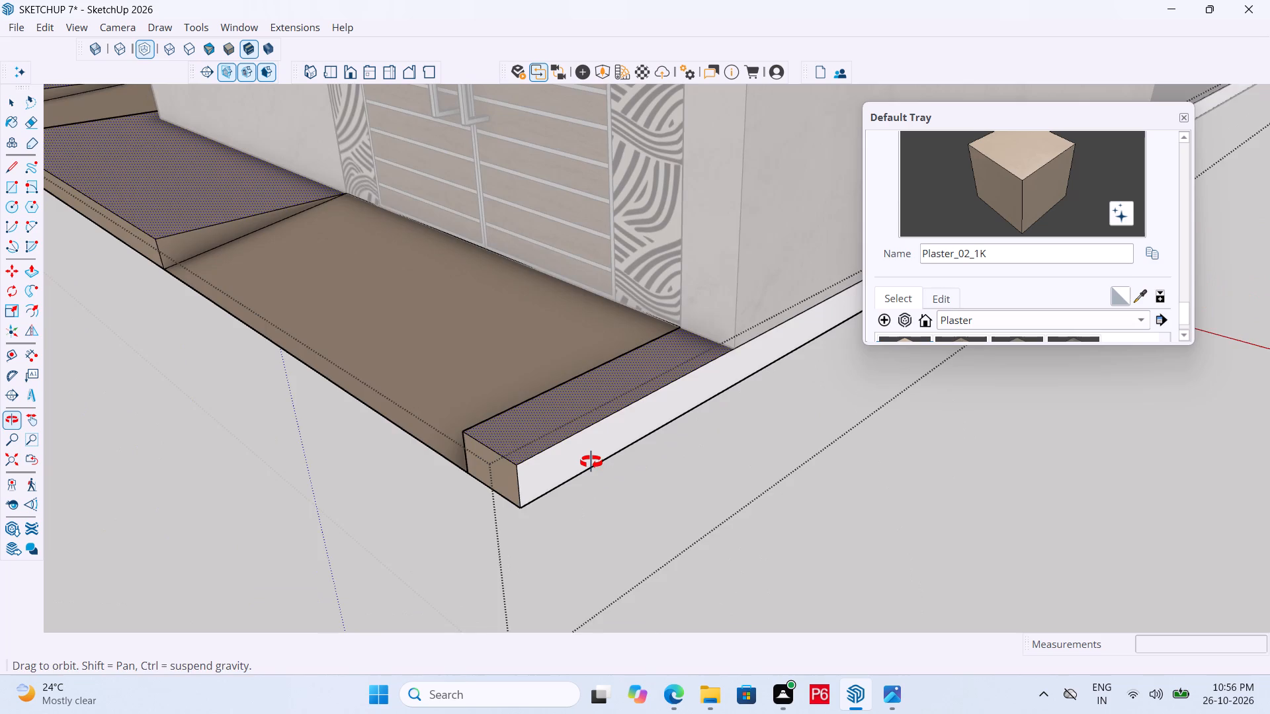
{"action": "middle_click_drag", "start_coordinate": [591, 462], "coordinate": [561, 452]}
{"action": "left_click", "coordinate": [545, 445]}
{"action": "scroll", "coordinate": [949, 609], "scroll_direction": "down", "scroll_amount": 6}
{"action": "scroll", "coordinate": [696, 565], "scroll_direction": "down", "scroll_amount": 14}
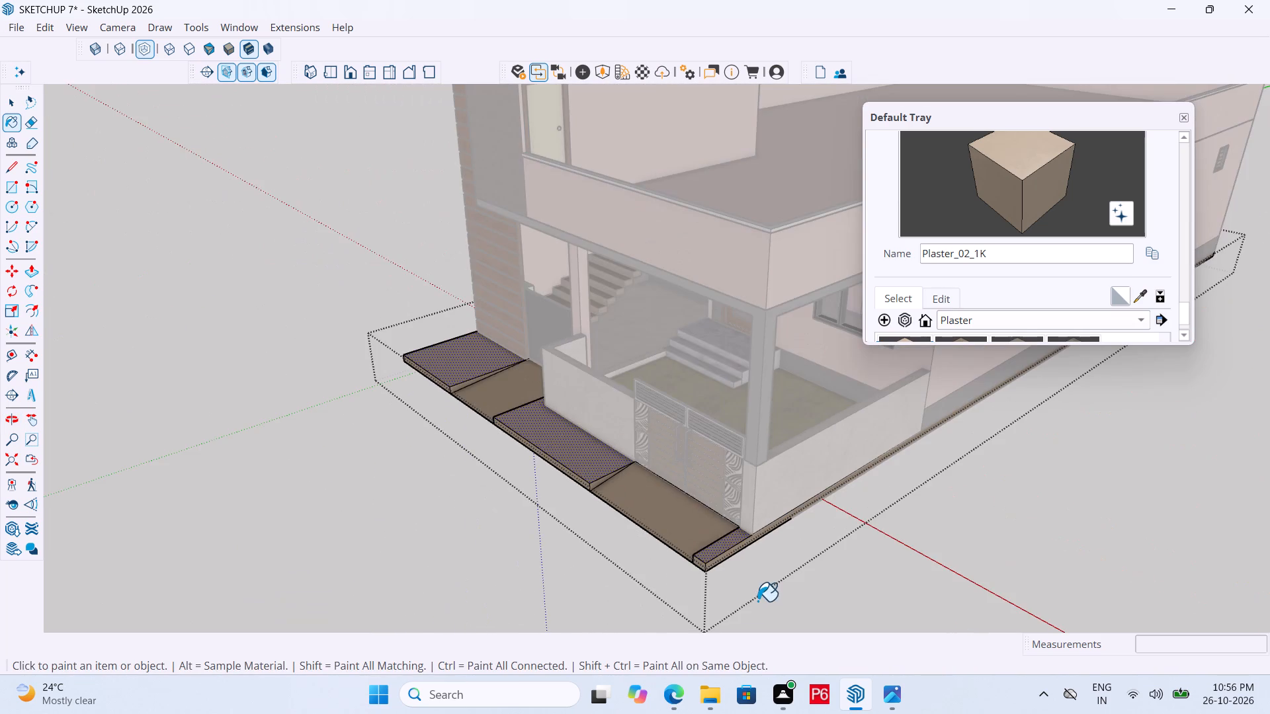
Paint the base's opposite long side edge and its rear edge with Plaster_02_1K.
{"action": "middle_click_drag", "start_coordinate": [206, 386], "coordinate": [834, 399]}
{"action": "scroll", "coordinate": [818, 410], "scroll_direction": "up", "scroll_amount": 6}
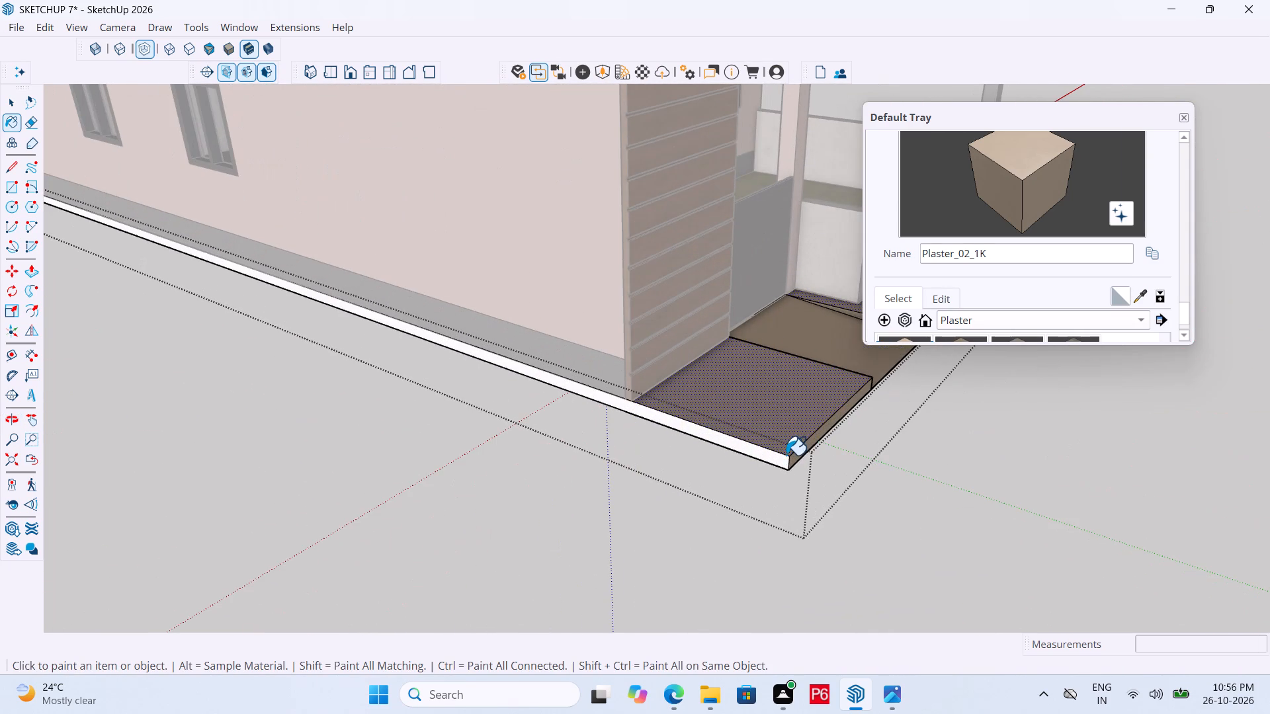
{"action": "left_click", "coordinate": [778, 461]}
{"action": "scroll", "coordinate": [670, 434], "scroll_direction": "down", "scroll_amount": 7}
{"action": "scroll", "coordinate": [306, 422], "scroll_direction": "down", "scroll_amount": 7}
{"action": "middle_click_drag", "start_coordinate": [216, 413], "coordinate": [888, 329]}
{"action": "scroll", "coordinate": [837, 483], "scroll_direction": "up", "scroll_amount": 7}
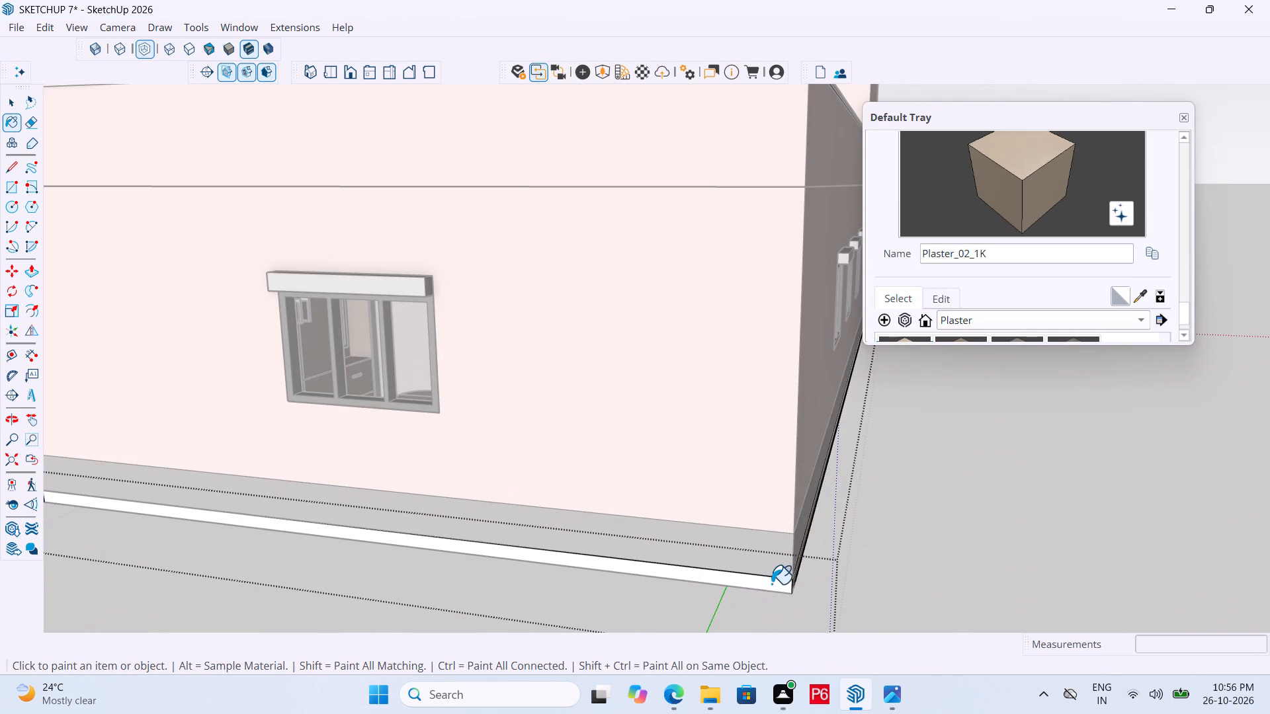
{"action": "left_click", "coordinate": [771, 584]}
{"action": "scroll", "coordinate": [728, 570], "scroll_direction": "down", "scroll_amount": 7}
Save the model with the painted base slab.
{"action": "middle_click_drag", "start_coordinate": [820, 477], "coordinate": [382, 505]}
{"action": "key", "text": "ctrl+s"}
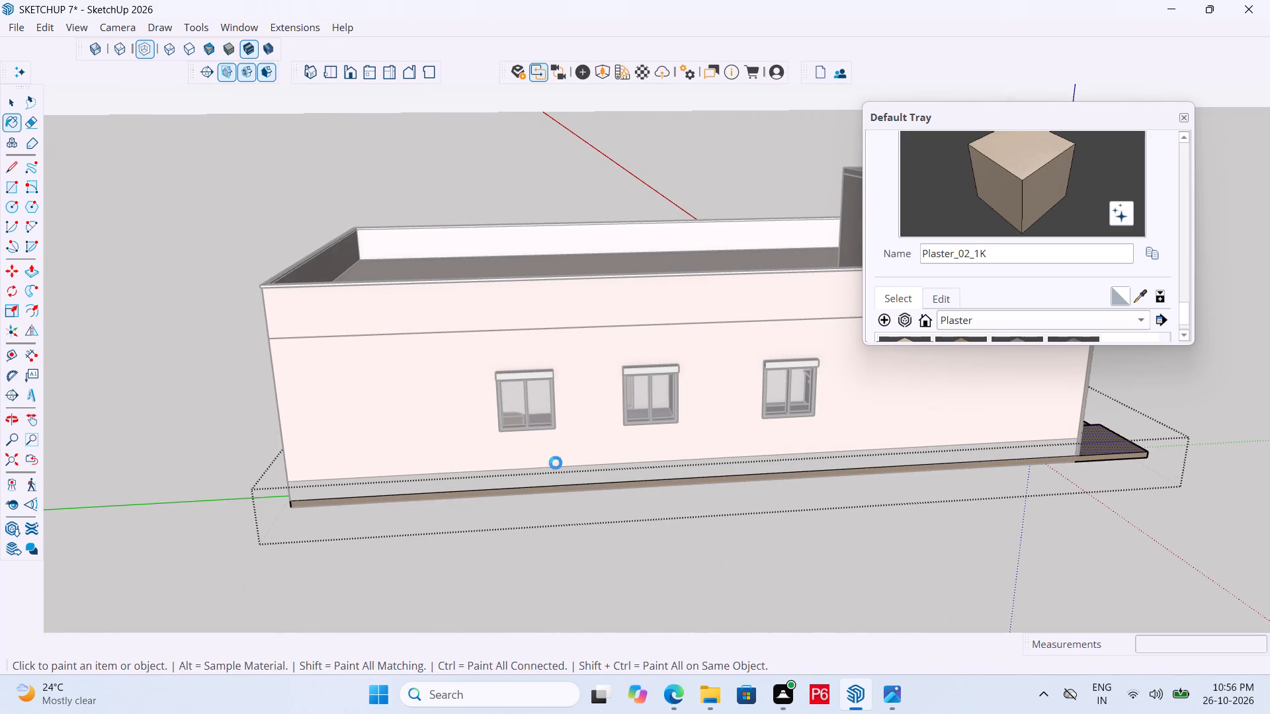
{"action": "key", "text": "ctrl+s"}
{"action": "key", "text": "ctrl+s"}
{"action": "key", "text": "ctrl+s"}
{"action": "key", "text": "ctrl+s"}
Close the base slab group and save the house model again.
{"action": "middle_click_drag", "start_coordinate": [1085, 441], "coordinate": [446, 481], "text": "ctrl"}
{"action": "middle_click_drag", "start_coordinate": [1027, 469], "coordinate": [544, 473]}
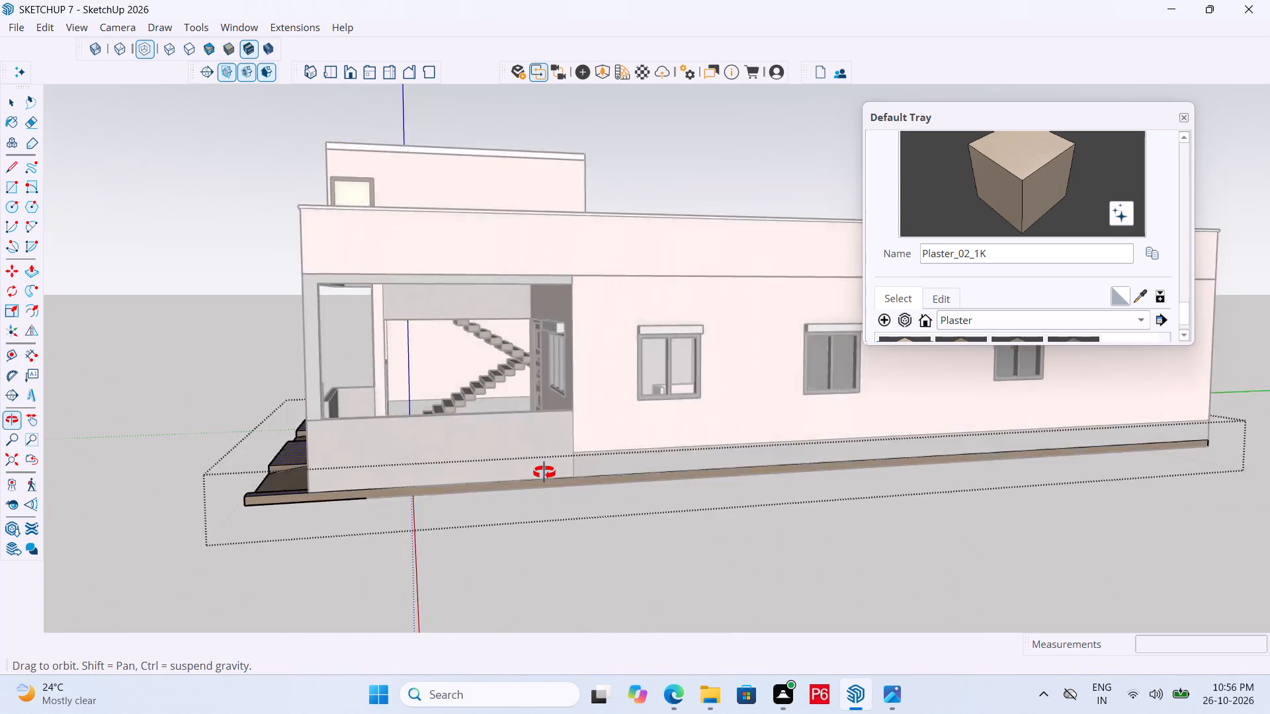
{"action": "middle_click_drag", "start_coordinate": [544, 473], "coordinate": [823, 483]}
{"action": "key", "text": "space"}
{"action": "left_click", "coordinate": [859, 550]}
{"action": "middle_click_drag", "start_coordinate": [632, 491], "coordinate": [661, 520]}
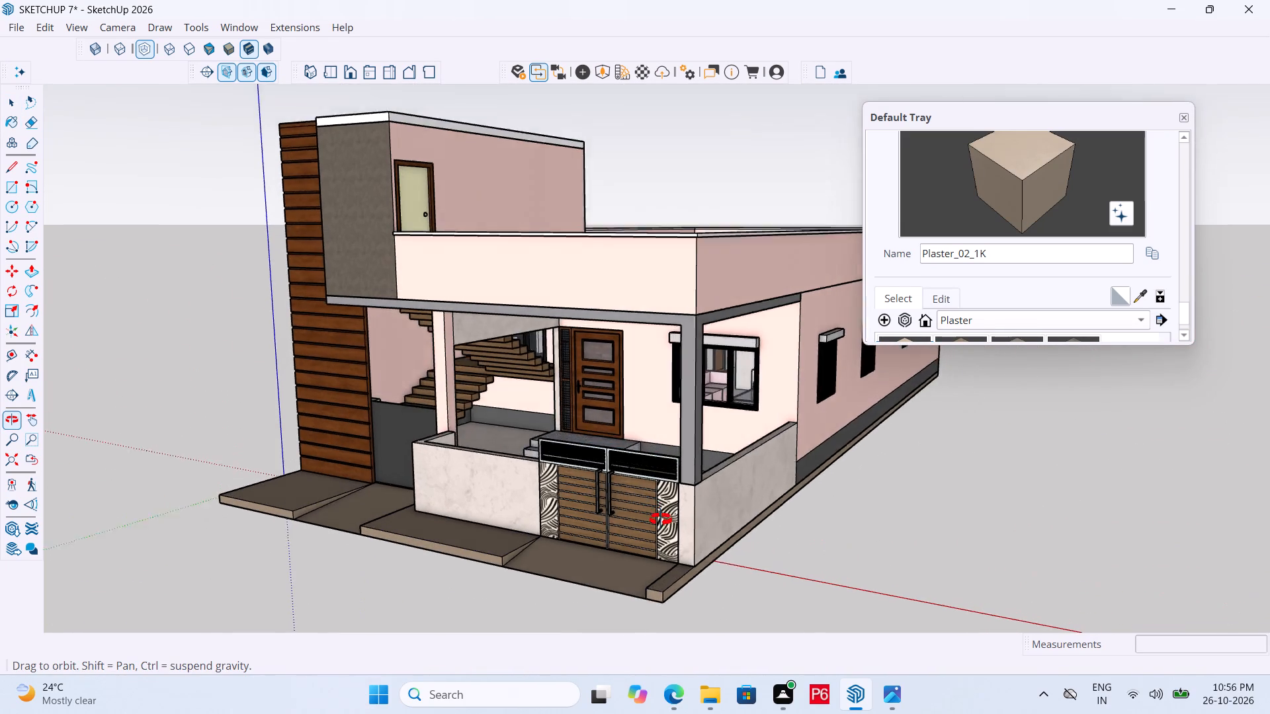
{"action": "middle_click_drag", "start_coordinate": [661, 520], "coordinate": [691, 516]}
{"action": "key", "text": "ctrl+s"}
{"action": "key", "text": "ctrl+s"}
{"action": "key", "text": "ctrl+s"}
{"action": "key", "text": "ctrl+s"}
{"action": "key", "text": "ctrl+s"}
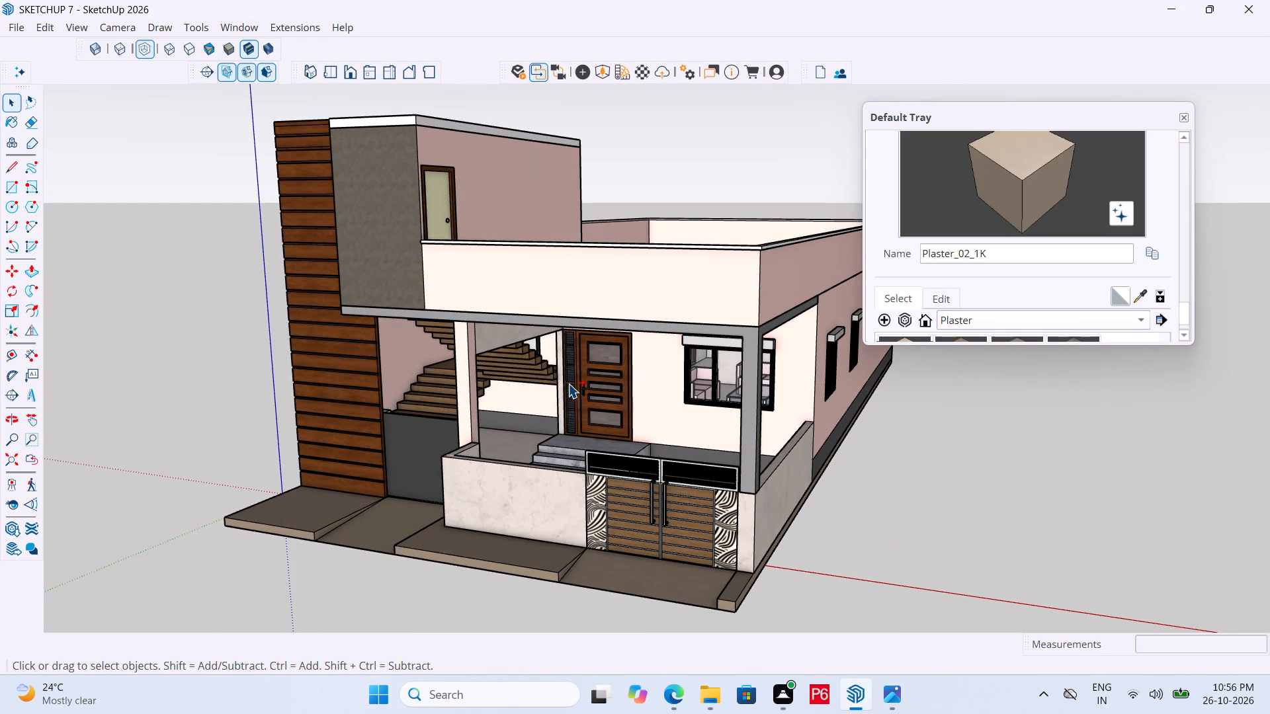
{"action": "scroll", "coordinate": [568, 383], "scroll_direction": "down", "scroll_amount": 2, "text": "ctrl"}
{"action": "key", "text": "ctrl+s"}
{"action": "scroll", "coordinate": [482, 337], "scroll_direction": "down", "scroll_amount": 7}
Open the dark gate panel's group beside the staircase for editing and select the panel.
{"action": "middle_click_drag", "start_coordinate": [474, 340], "coordinate": [492, 369]}
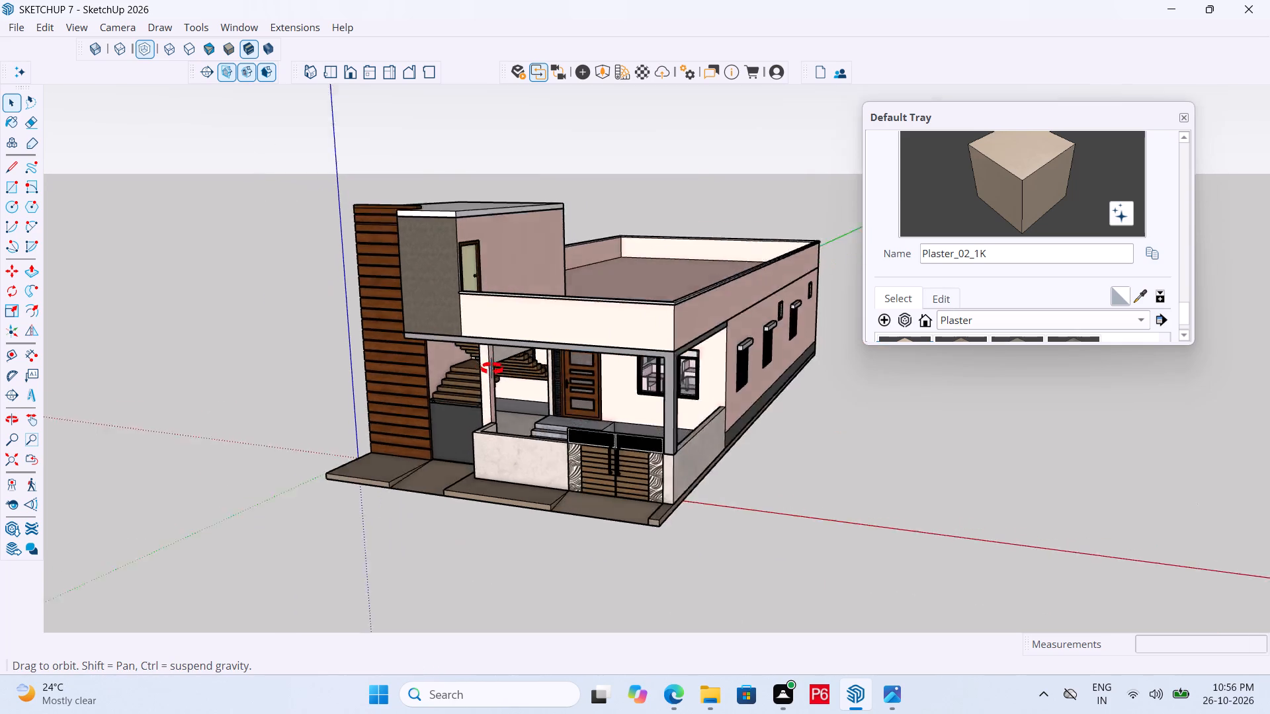
{"action": "middle_click_drag", "start_coordinate": [492, 369], "coordinate": [516, 346]}
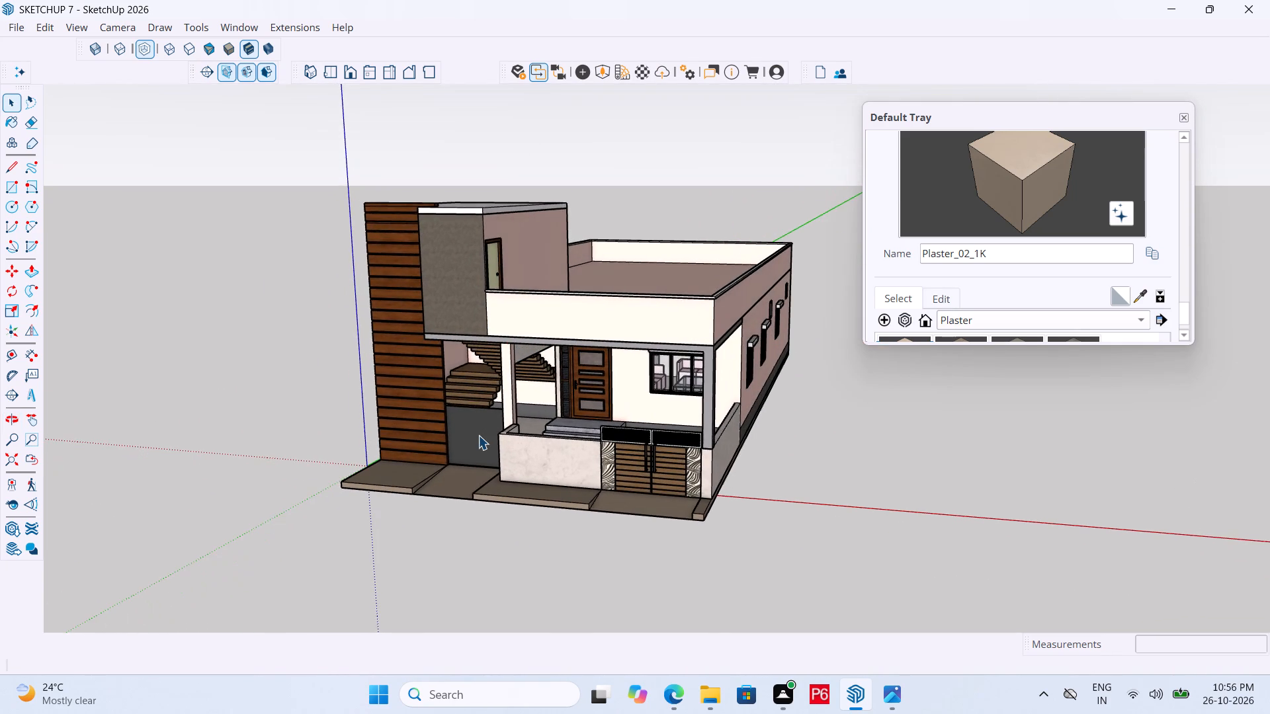
{"action": "scroll", "coordinate": [478, 435], "scroll_direction": "up", "scroll_amount": 5}
{"action": "middle_click_drag", "start_coordinate": [474, 455], "coordinate": [542, 450]}
{"action": "scroll", "coordinate": [510, 459], "scroll_direction": "up", "scroll_amount": 10}
{"action": "left_click", "coordinate": [527, 397]}
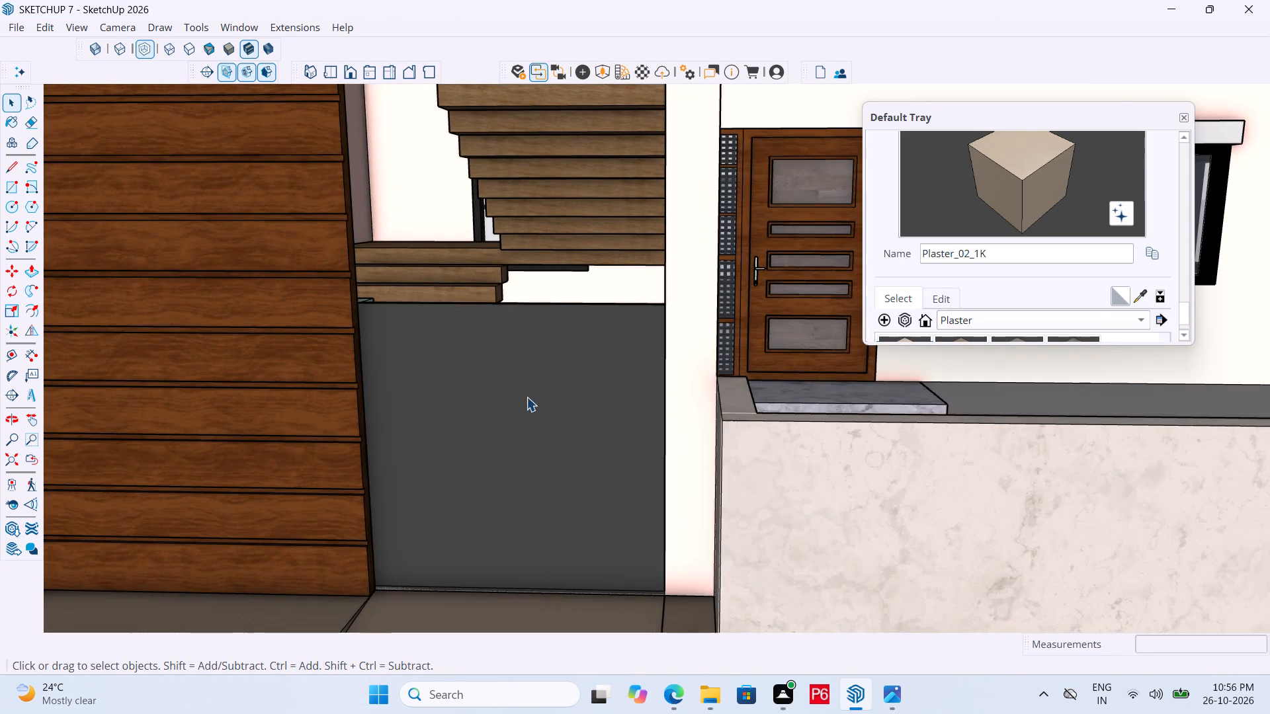
{"action": "double_click", "coordinate": [433, 340]}
{"action": "left_click", "coordinate": [425, 331]}
Examine the selected dark gate panel and how it sits between the wood-clad wall and the porch column.
{"action": "middle_click_drag", "start_coordinate": [656, 368], "coordinate": [810, 440]}
{"action": "scroll", "coordinate": [648, 224], "scroll_direction": "down", "scroll_amount": 6}
{"action": "middle_click_drag", "start_coordinate": [644, 391], "coordinate": [597, 410]}
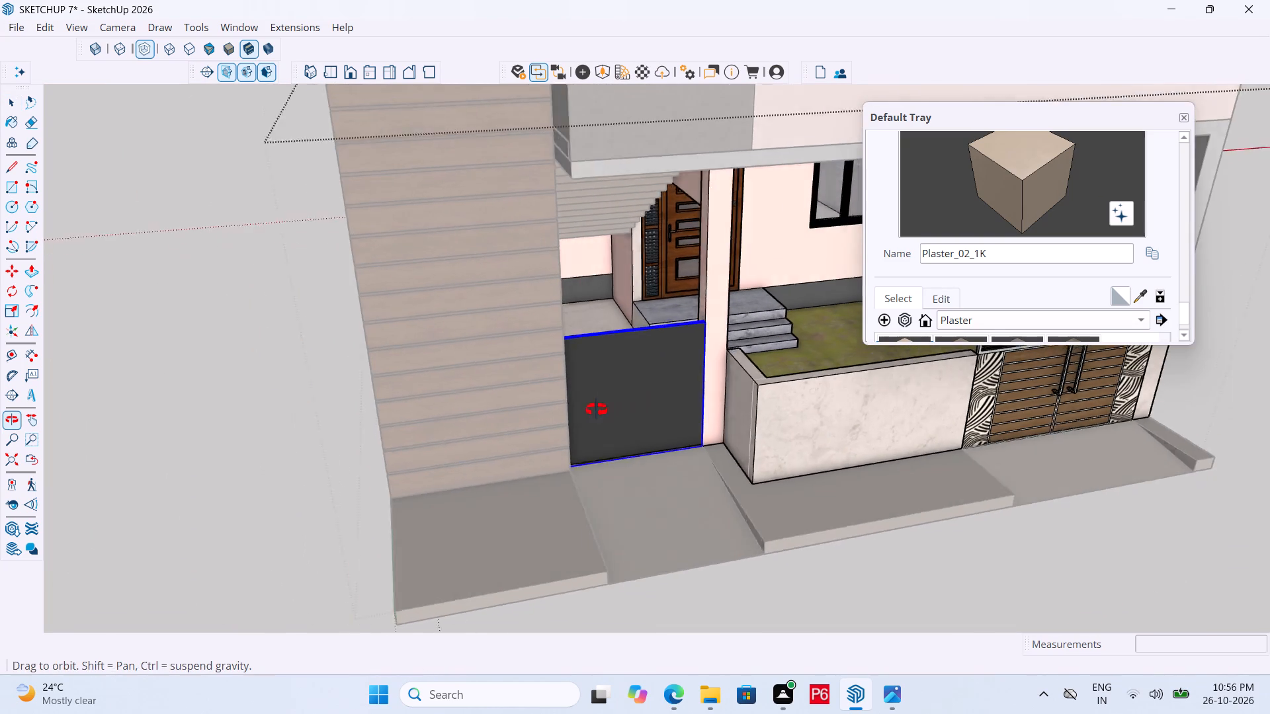
{"action": "middle_click_drag", "start_coordinate": [597, 410], "coordinate": [568, 400]}
{"action": "scroll", "coordinate": [664, 314], "scroll_direction": "up", "scroll_amount": 4}
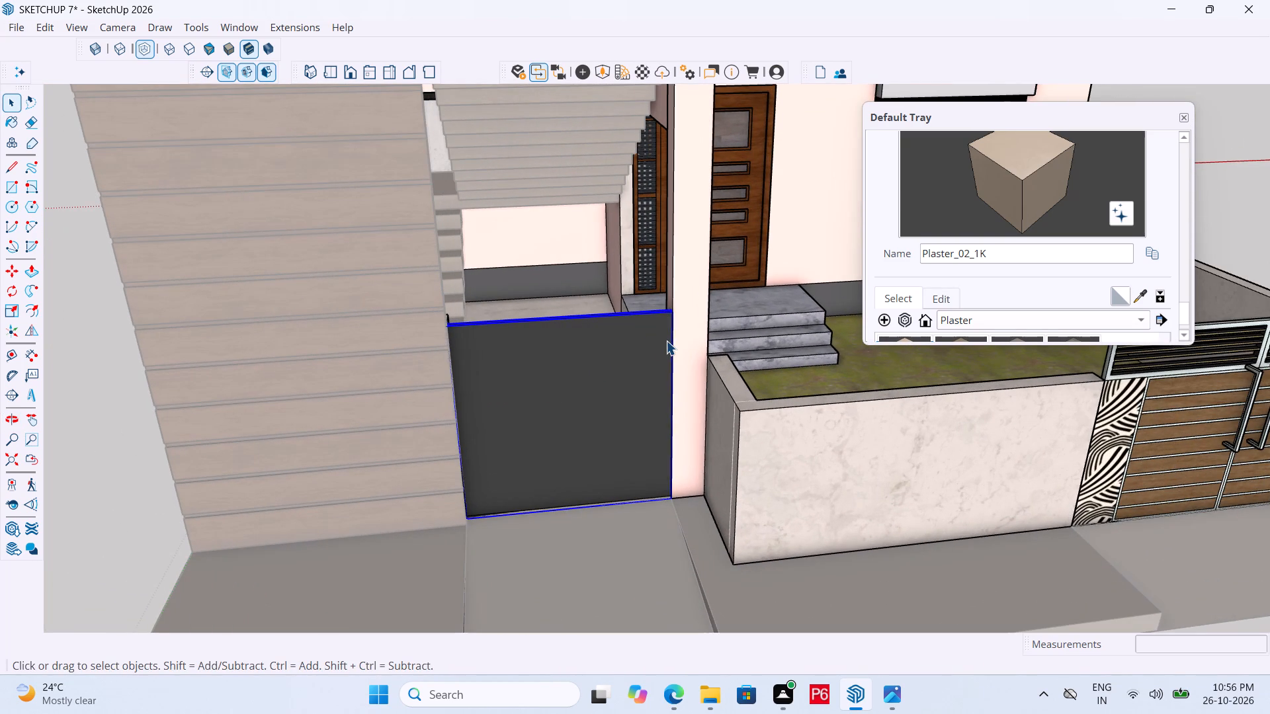
{"action": "middle_click_drag", "start_coordinate": [666, 340], "coordinate": [346, 274]}
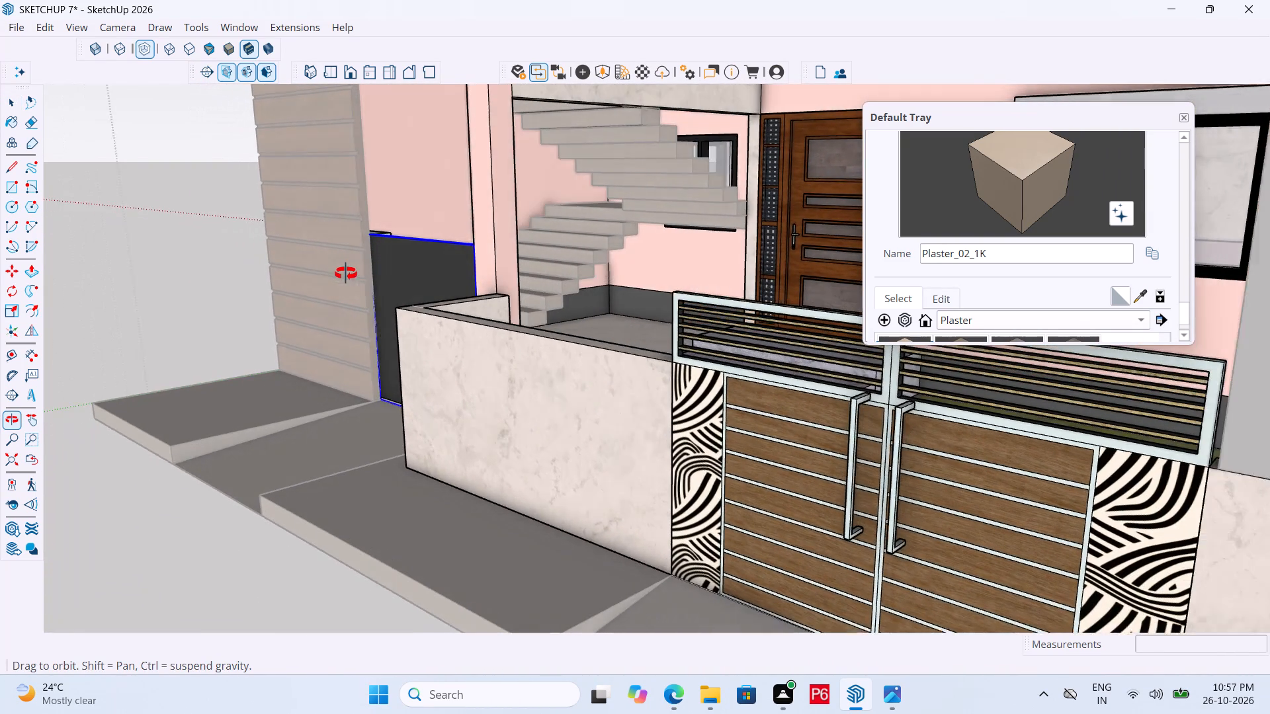
{"action": "middle_click_drag", "start_coordinate": [346, 274], "coordinate": [359, 279]}
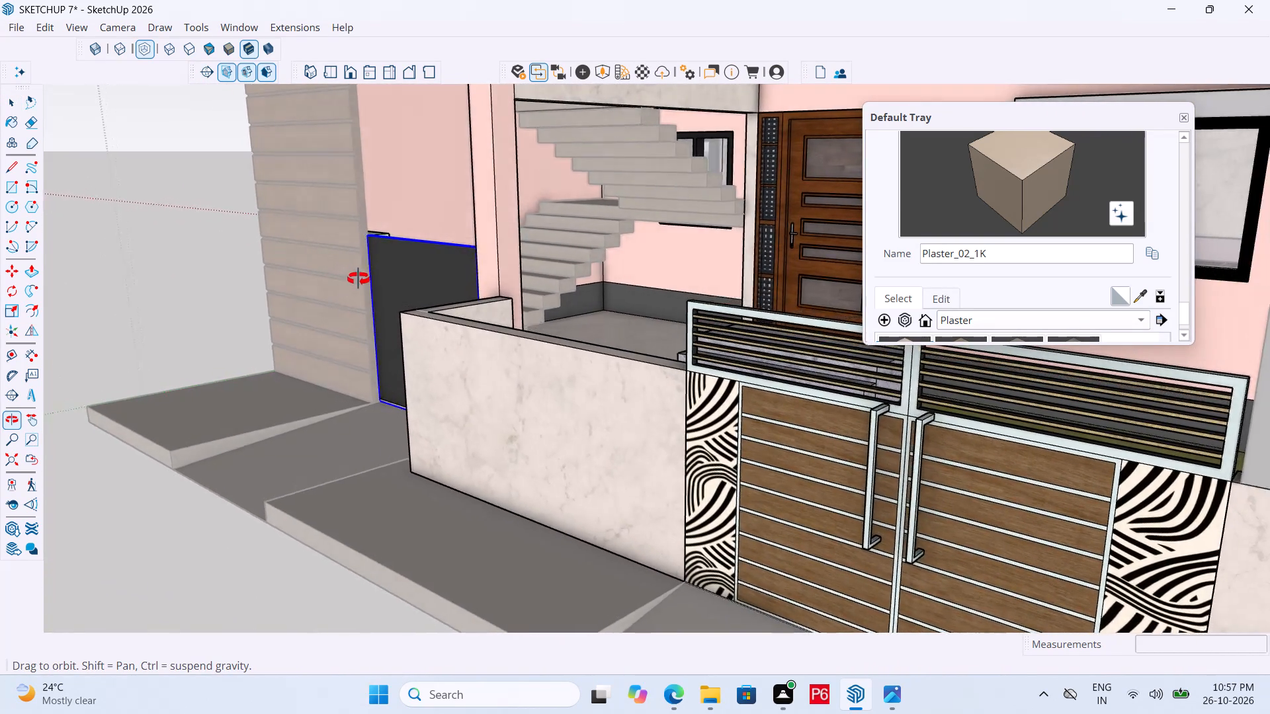
{"action": "middle_click_drag", "start_coordinate": [359, 279], "coordinate": [552, 324]}
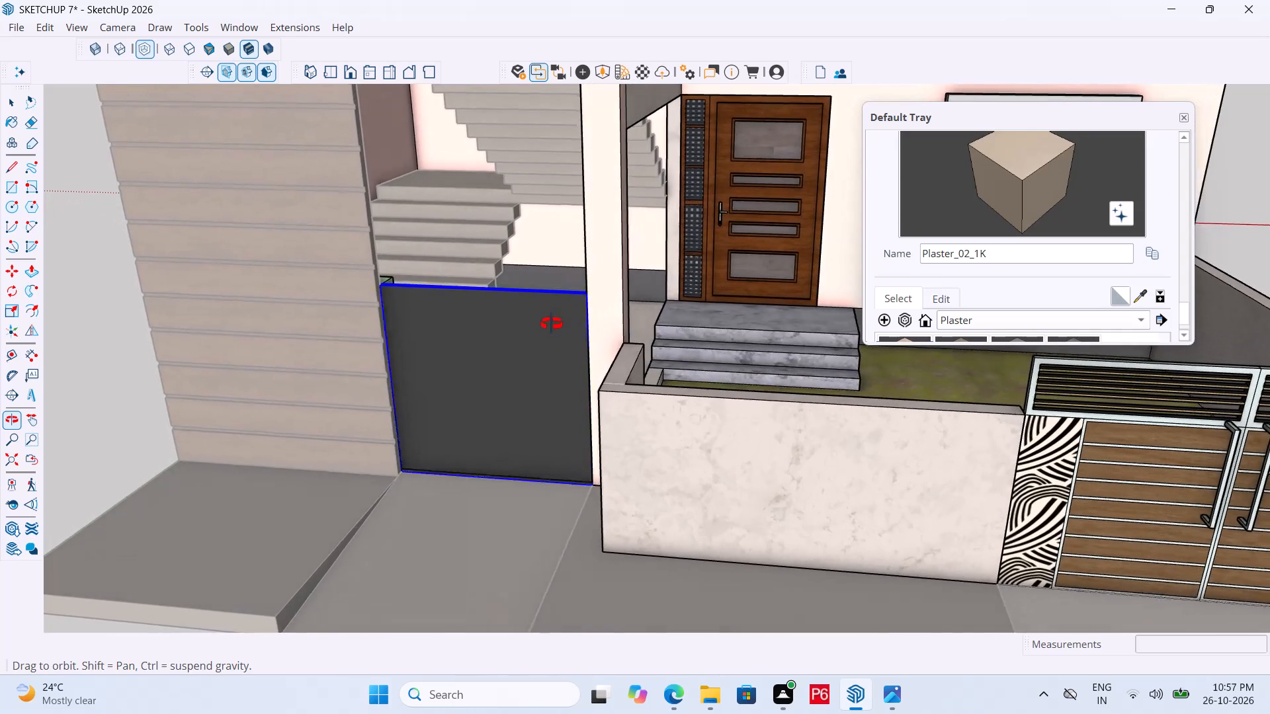
{"action": "middle_click_drag", "start_coordinate": [552, 324], "coordinate": [578, 354]}
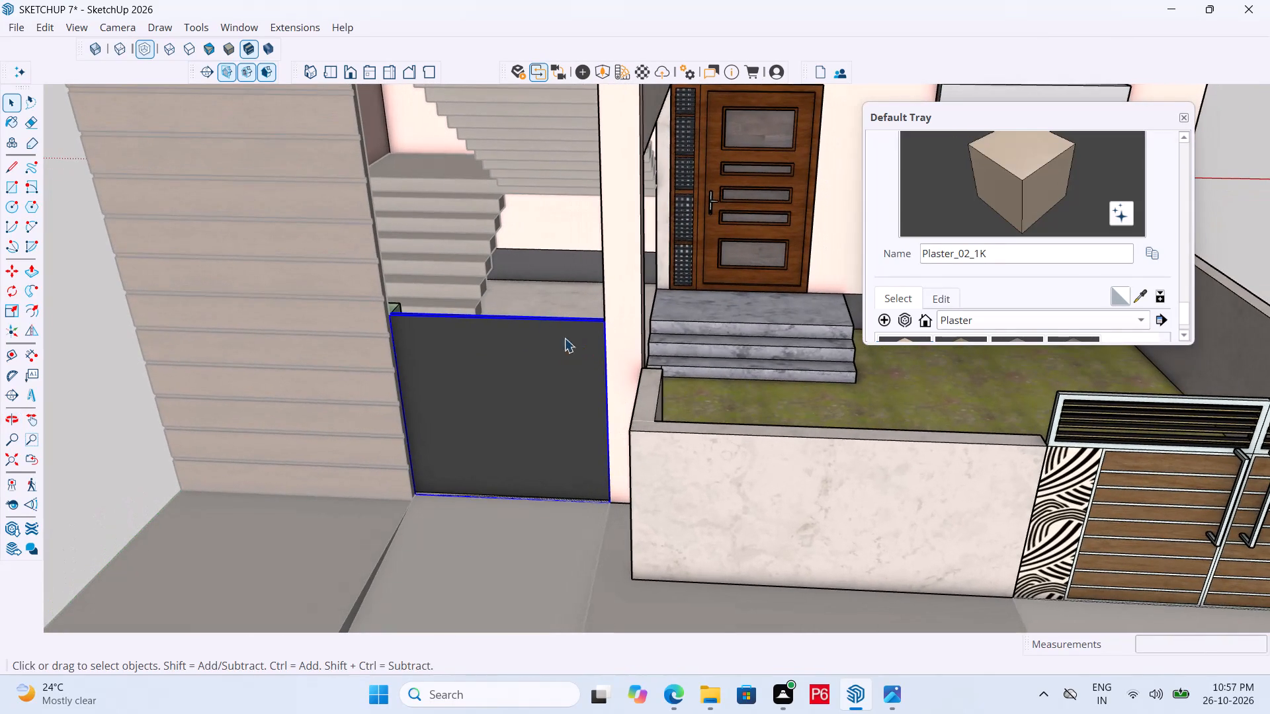
Push the dark gate panel's top face down 4 9/16".
{"action": "scroll", "coordinate": [523, 304], "scroll_direction": "up", "scroll_amount": 5}
{"action": "scroll", "coordinate": [430, 340], "scroll_direction": "up", "scroll_amount": 5}
{"action": "middle_click_drag", "start_coordinate": [475, 355], "coordinate": [470, 411]}
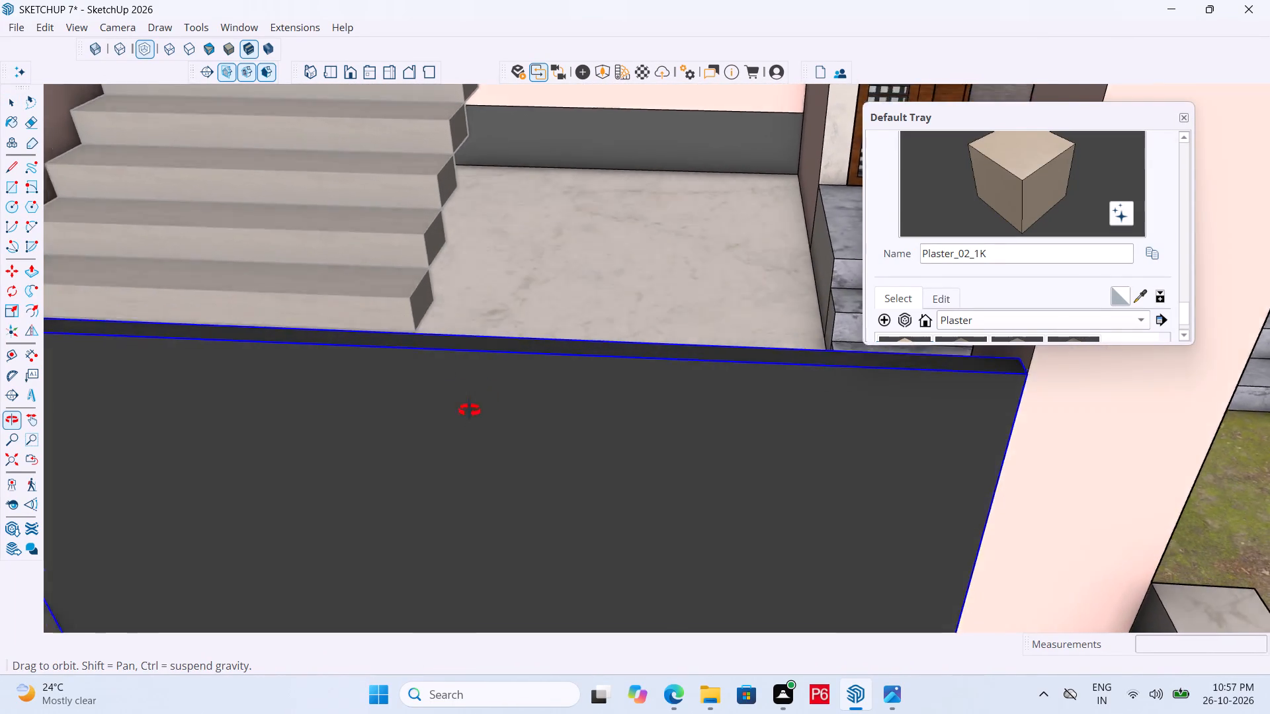
{"action": "middle_click_drag", "start_coordinate": [470, 411], "coordinate": [460, 443]}
{"action": "left_click", "coordinate": [571, 352]}
{"action": "left_click", "coordinate": [573, 348]}
{"action": "left_click", "coordinate": [562, 348]}
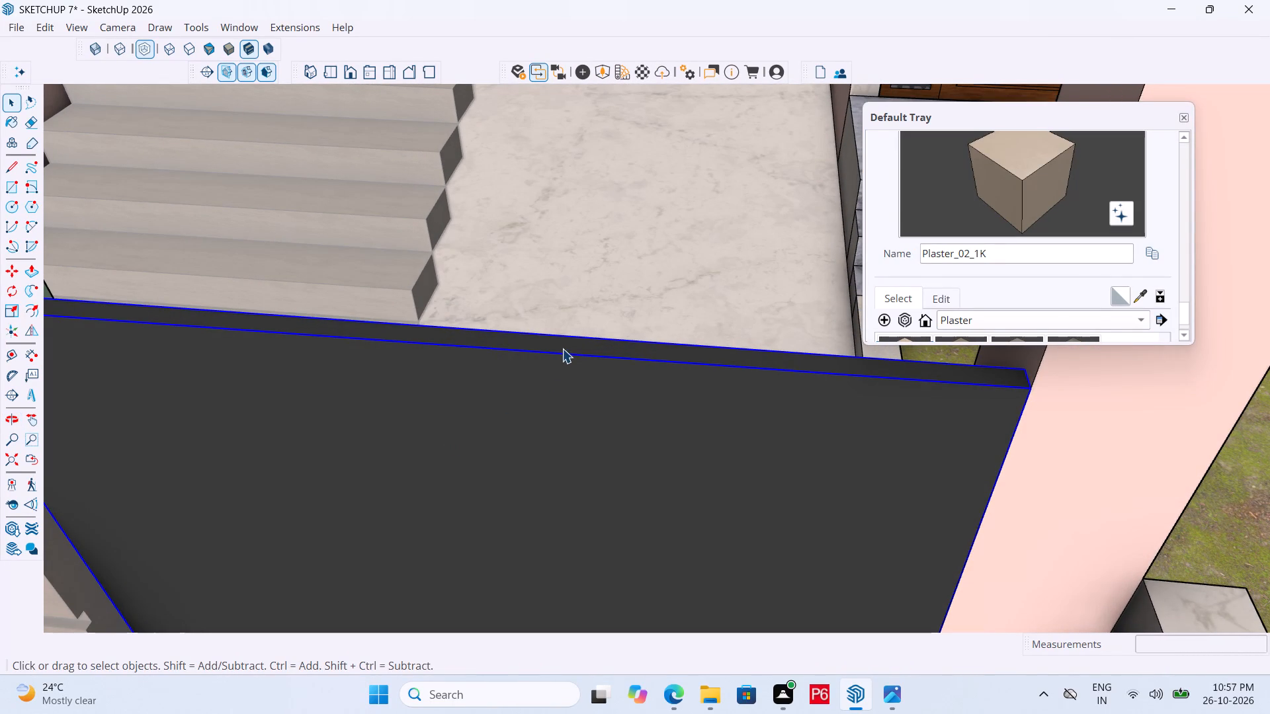
{"action": "left_click_drag", "start_coordinate": [564, 348], "coordinate": [581, 348]}
{"action": "left_click", "coordinate": [589, 348]}
{"action": "key", "text": "p"}
{"action": "left_click", "coordinate": [591, 351]}
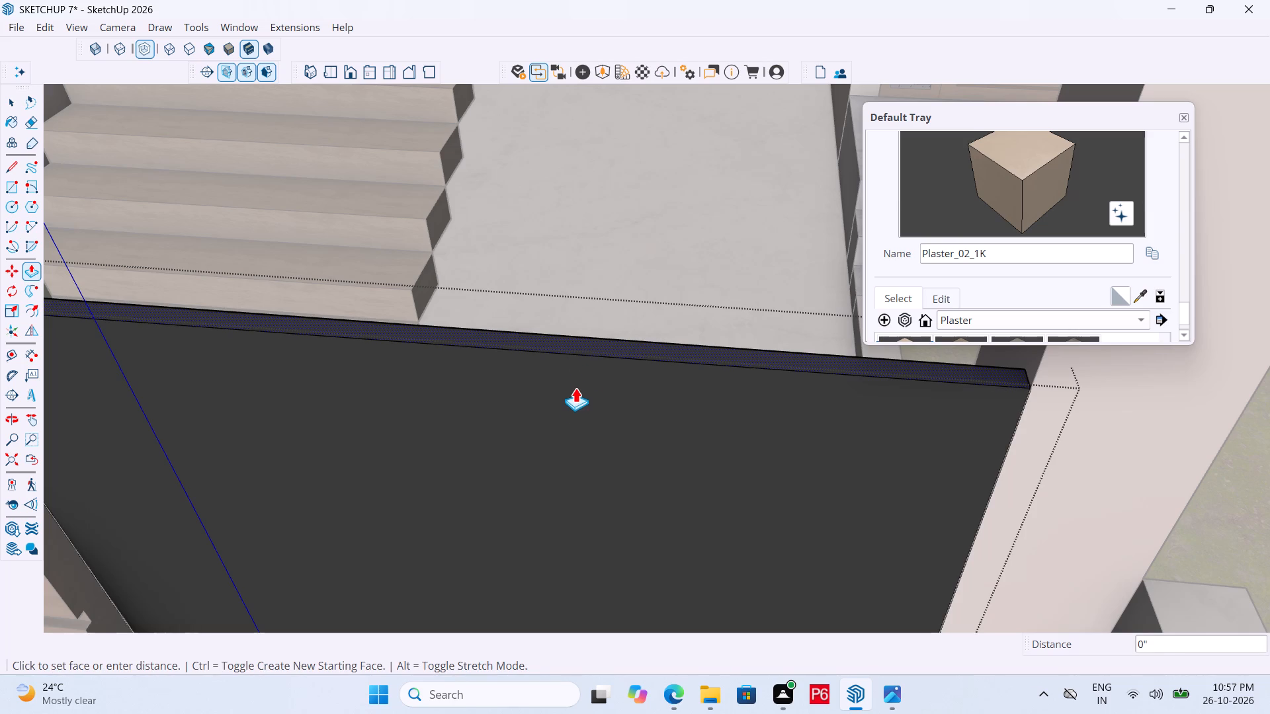
{"action": "left_click", "coordinate": [571, 415]}
Save the model with the lowered gate panel.
{"action": "scroll", "coordinate": [587, 299], "scroll_direction": "down", "scroll_amount": 4}
{"action": "middle_click_drag", "start_coordinate": [585, 292], "coordinate": [576, 253]}
{"action": "key", "text": "ctrl+s"}
{"action": "key", "text": "ctrl+s"}
{"action": "key", "text": "ctrl+s"}
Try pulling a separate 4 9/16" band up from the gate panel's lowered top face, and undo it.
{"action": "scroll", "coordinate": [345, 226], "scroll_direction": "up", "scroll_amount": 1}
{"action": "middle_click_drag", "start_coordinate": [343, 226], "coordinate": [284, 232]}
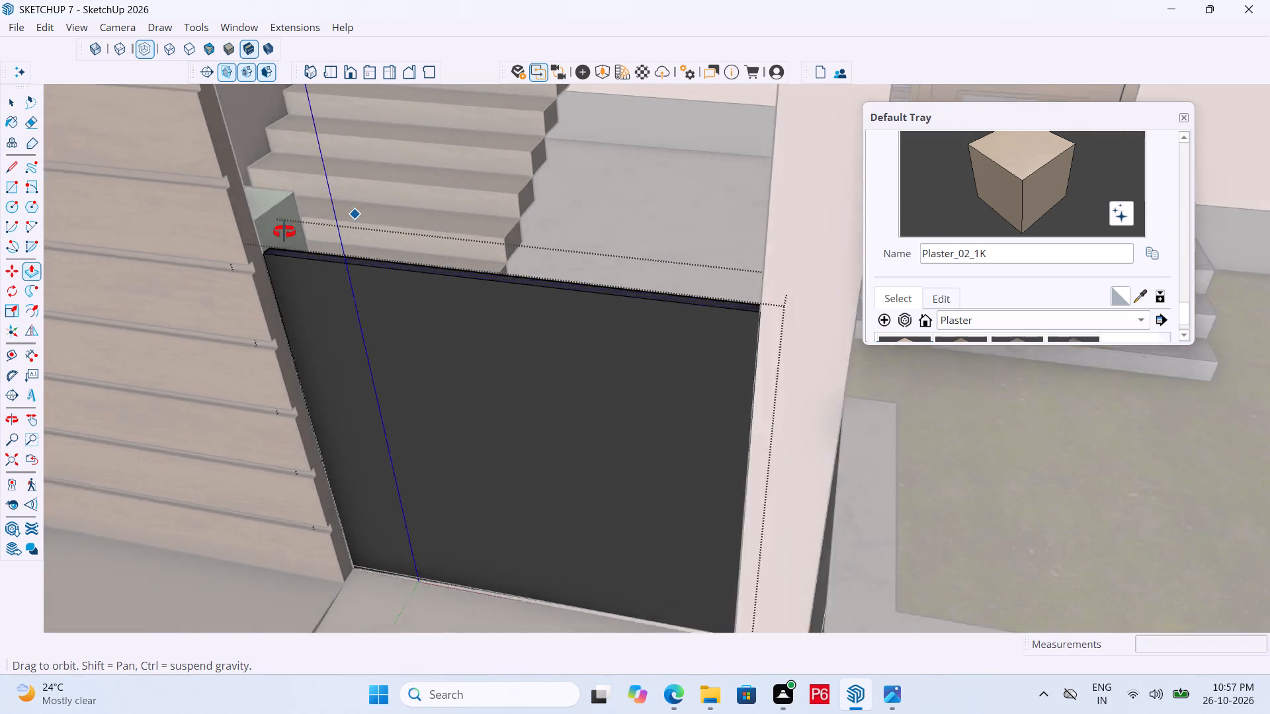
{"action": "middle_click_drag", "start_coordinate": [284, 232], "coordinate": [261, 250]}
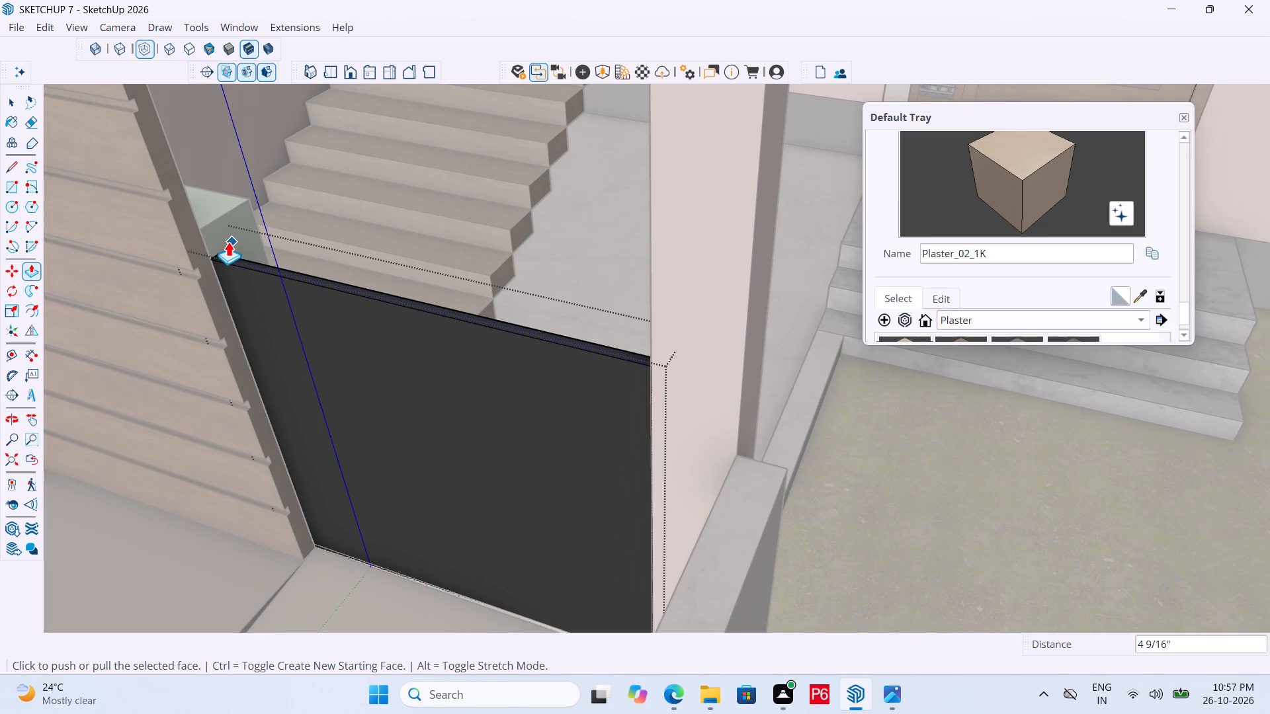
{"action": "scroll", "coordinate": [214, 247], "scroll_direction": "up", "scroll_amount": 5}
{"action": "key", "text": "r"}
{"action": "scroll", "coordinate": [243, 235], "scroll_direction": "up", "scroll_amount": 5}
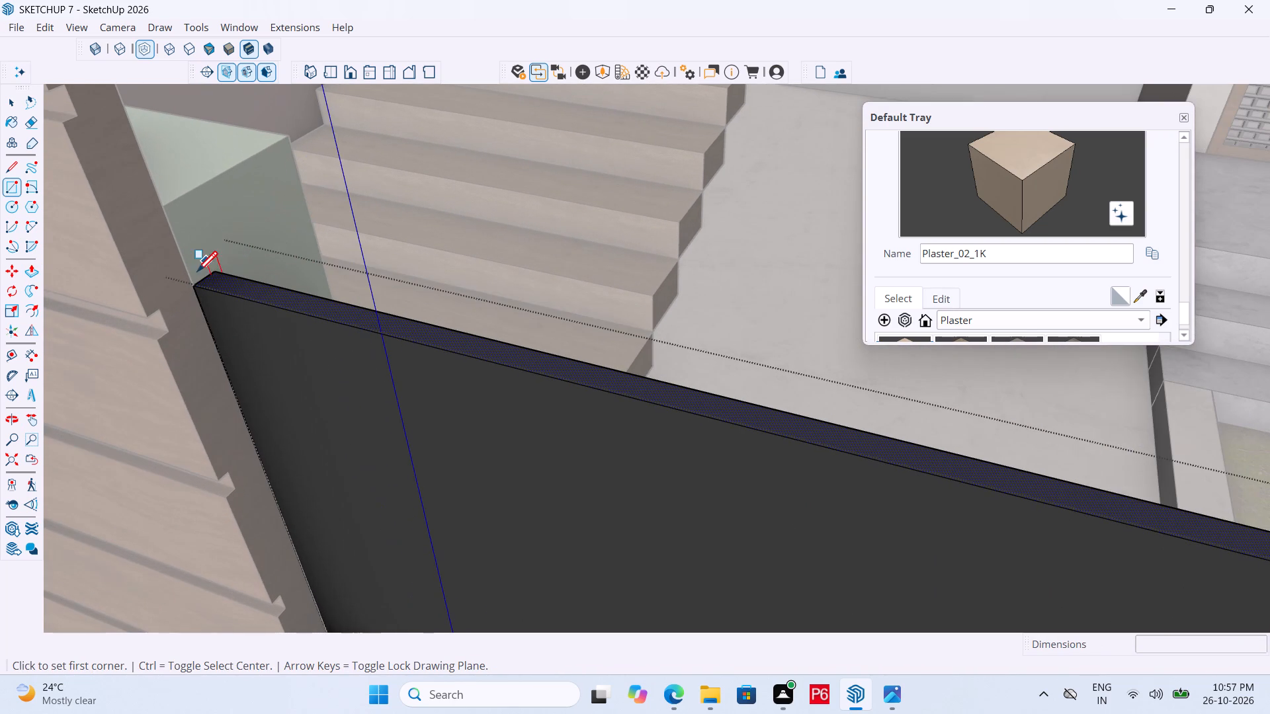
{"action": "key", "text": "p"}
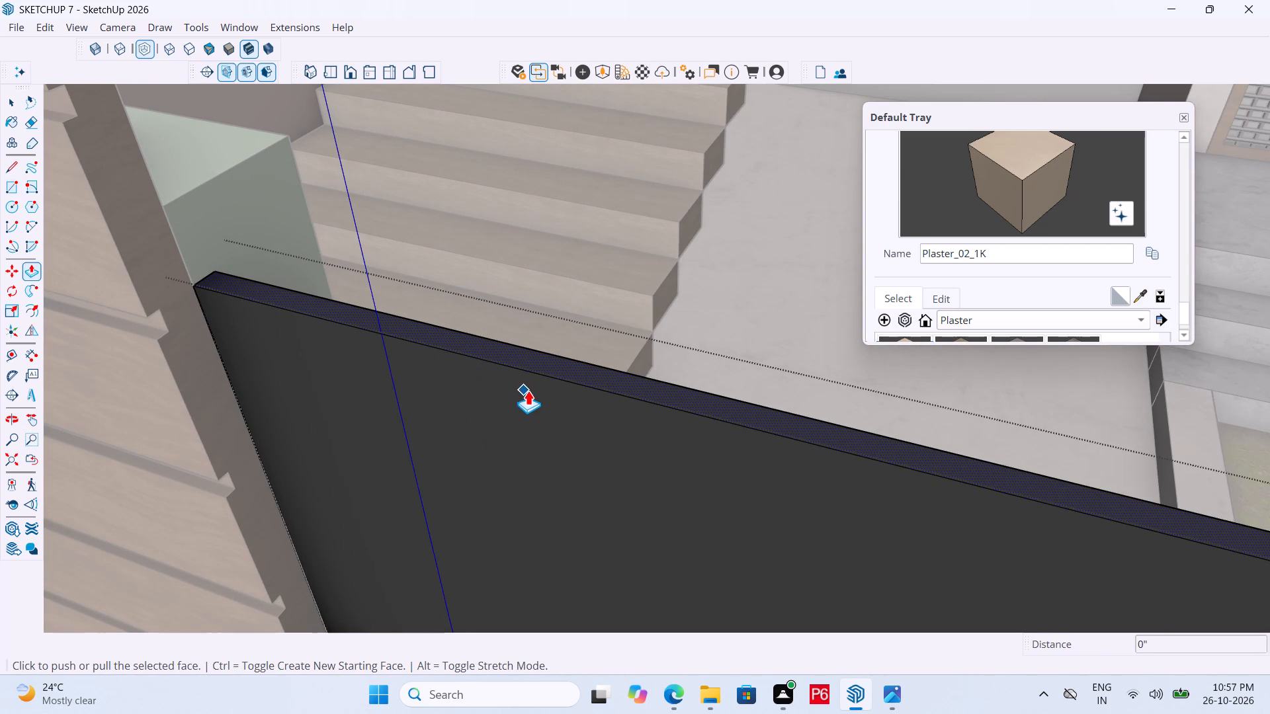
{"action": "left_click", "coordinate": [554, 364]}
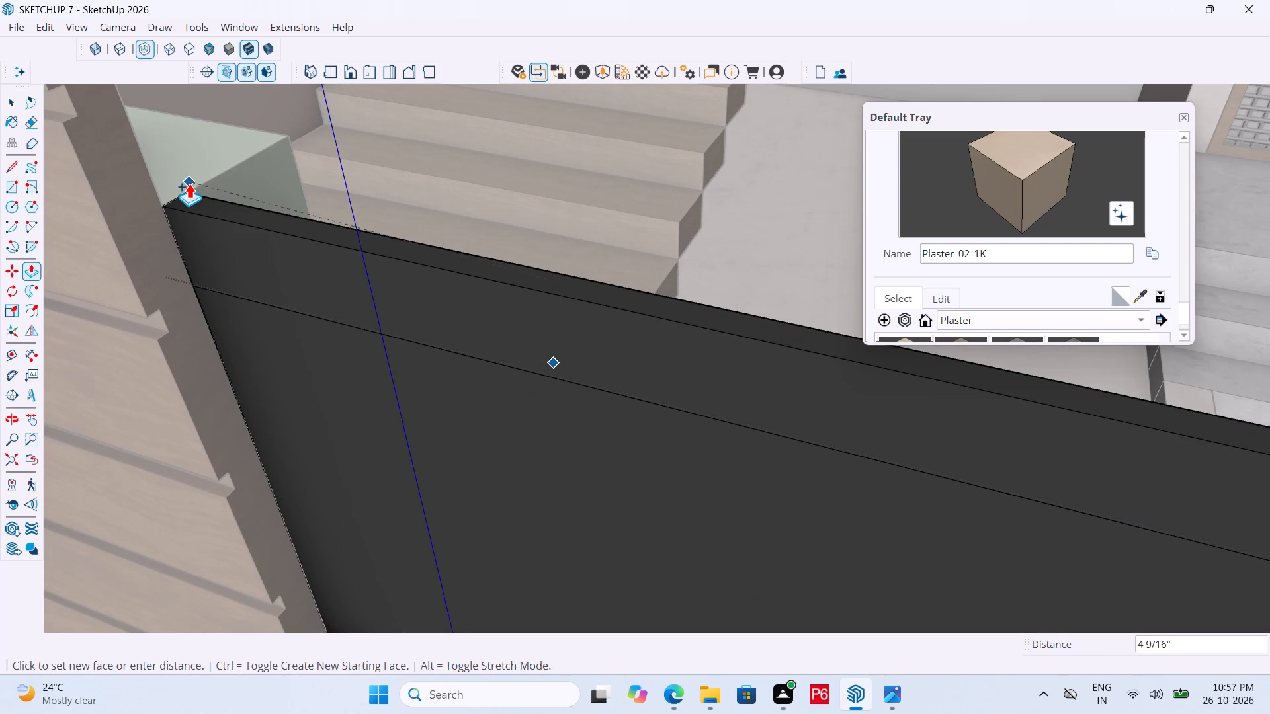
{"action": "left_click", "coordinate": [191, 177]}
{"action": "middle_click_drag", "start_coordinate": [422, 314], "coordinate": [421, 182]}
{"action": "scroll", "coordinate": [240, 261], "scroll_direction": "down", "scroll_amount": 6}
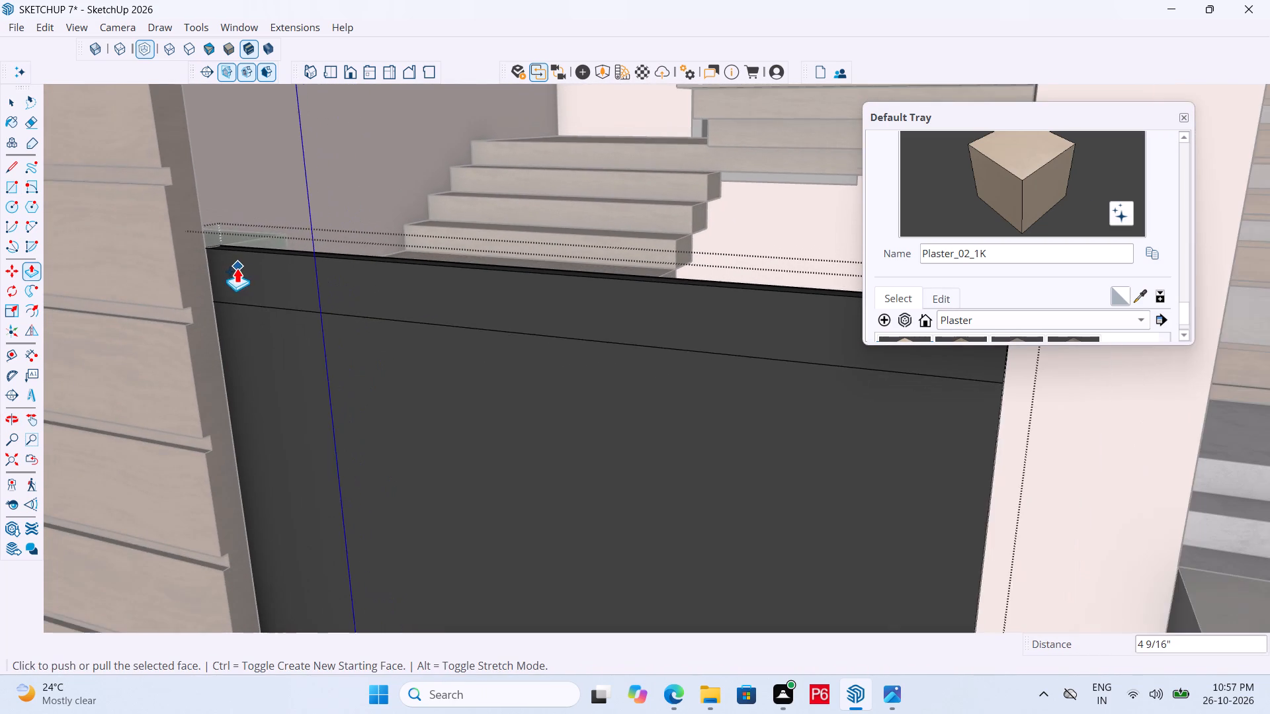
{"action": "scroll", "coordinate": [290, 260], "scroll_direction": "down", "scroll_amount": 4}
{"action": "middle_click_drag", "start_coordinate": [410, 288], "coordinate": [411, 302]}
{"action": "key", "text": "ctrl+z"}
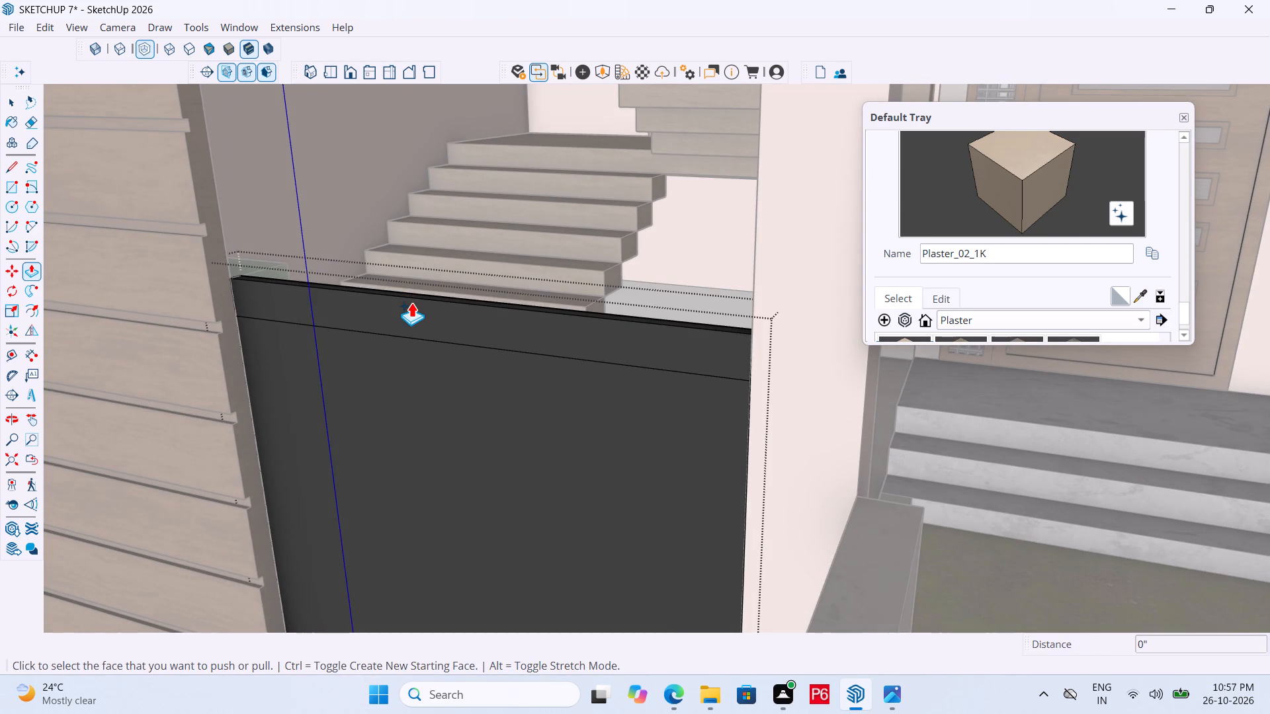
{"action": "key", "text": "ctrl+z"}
Push the gate panel's top face down a further 3 1/16".
{"action": "middle_click_drag", "start_coordinate": [453, 341], "coordinate": [453, 409], "text": "ctrl"}
{"action": "scroll", "coordinate": [373, 469], "scroll_direction": "up", "scroll_amount": 5}
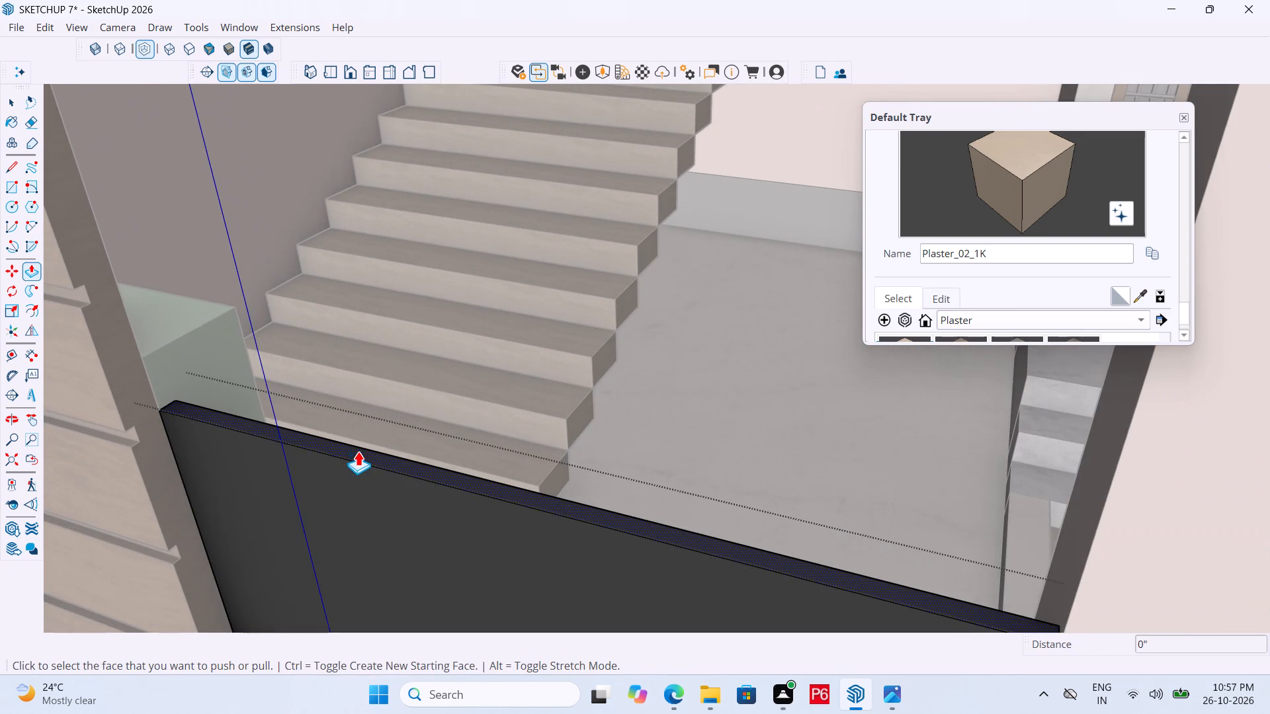
{"action": "left_click", "coordinate": [358, 451]}
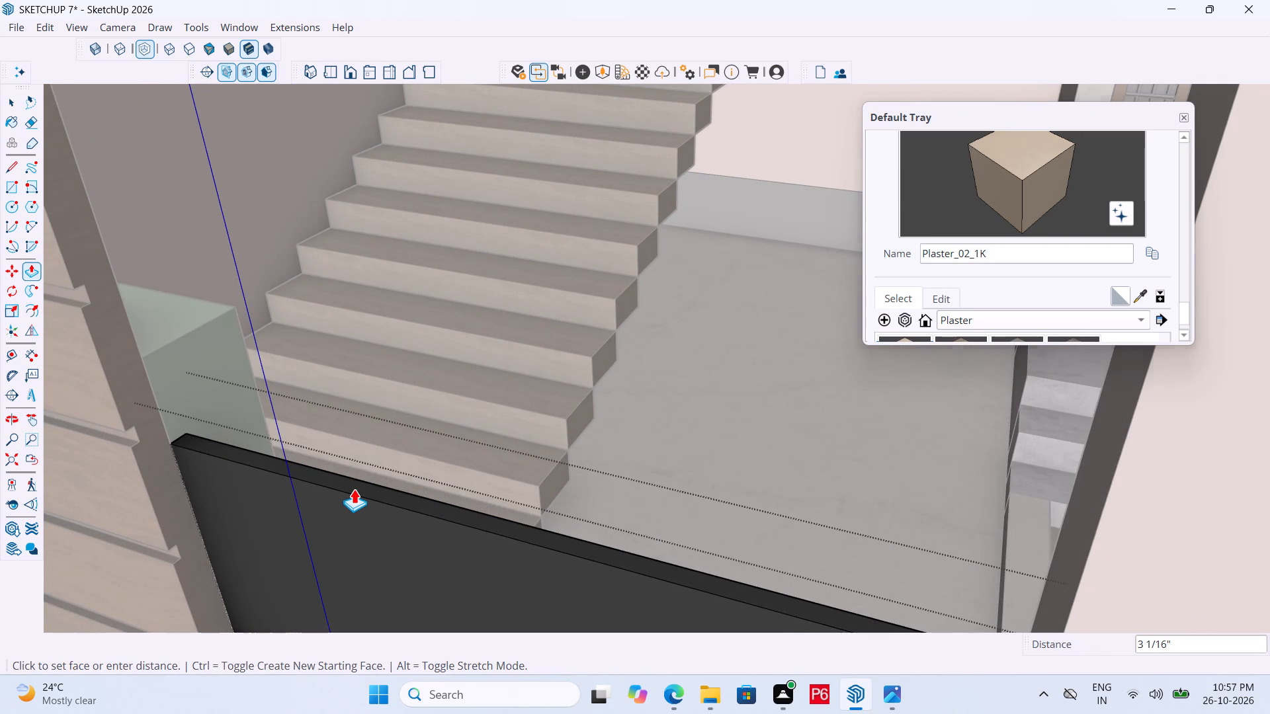
{"action": "left_click", "coordinate": [354, 489]}
Pull a separate 7 5/8" band up from the gate panel's top face, keeping the dividing edge below it.
{"action": "left_click", "coordinate": [355, 482]}
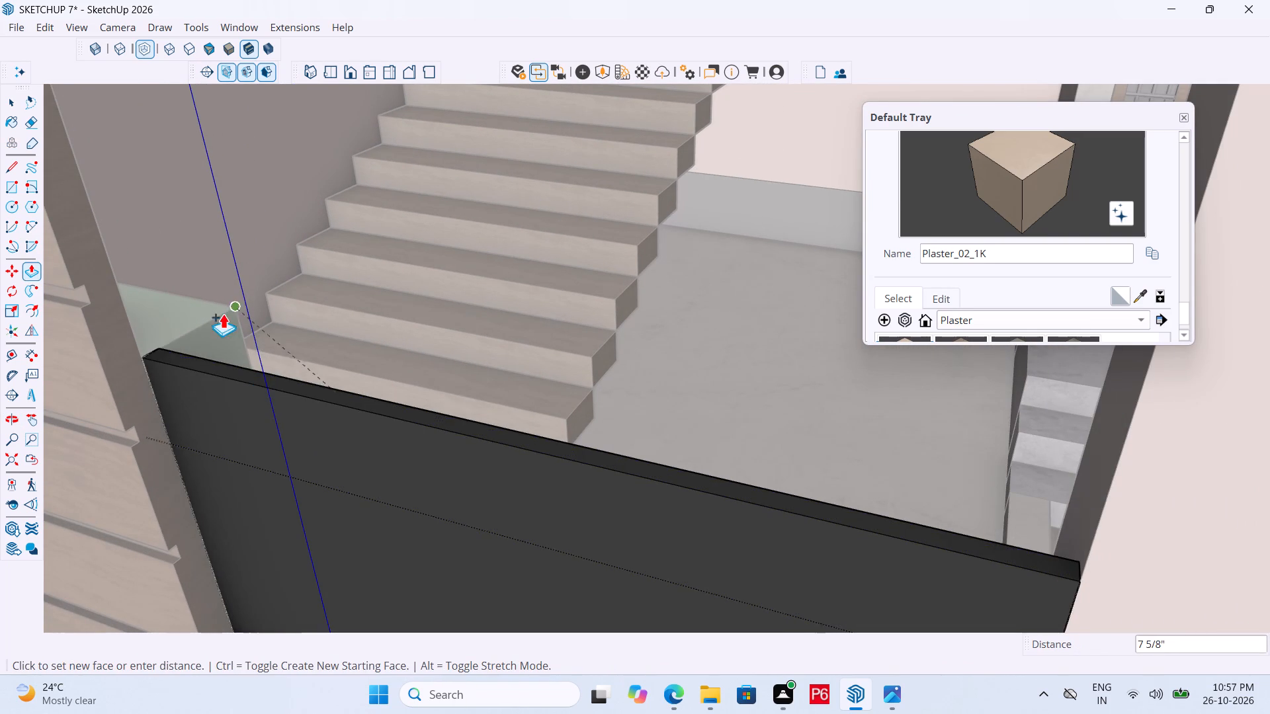
{"action": "left_click", "coordinate": [176, 334]}
Examine the dark gate panel and its new top band from several angles against the wall, column and stairs.
{"action": "scroll", "coordinate": [327, 294], "scroll_direction": "down", "scroll_amount": 2}
{"action": "middle_click_drag", "start_coordinate": [327, 294], "coordinate": [327, 245]}
{"action": "scroll", "coordinate": [237, 250], "scroll_direction": "down", "scroll_amount": 5}
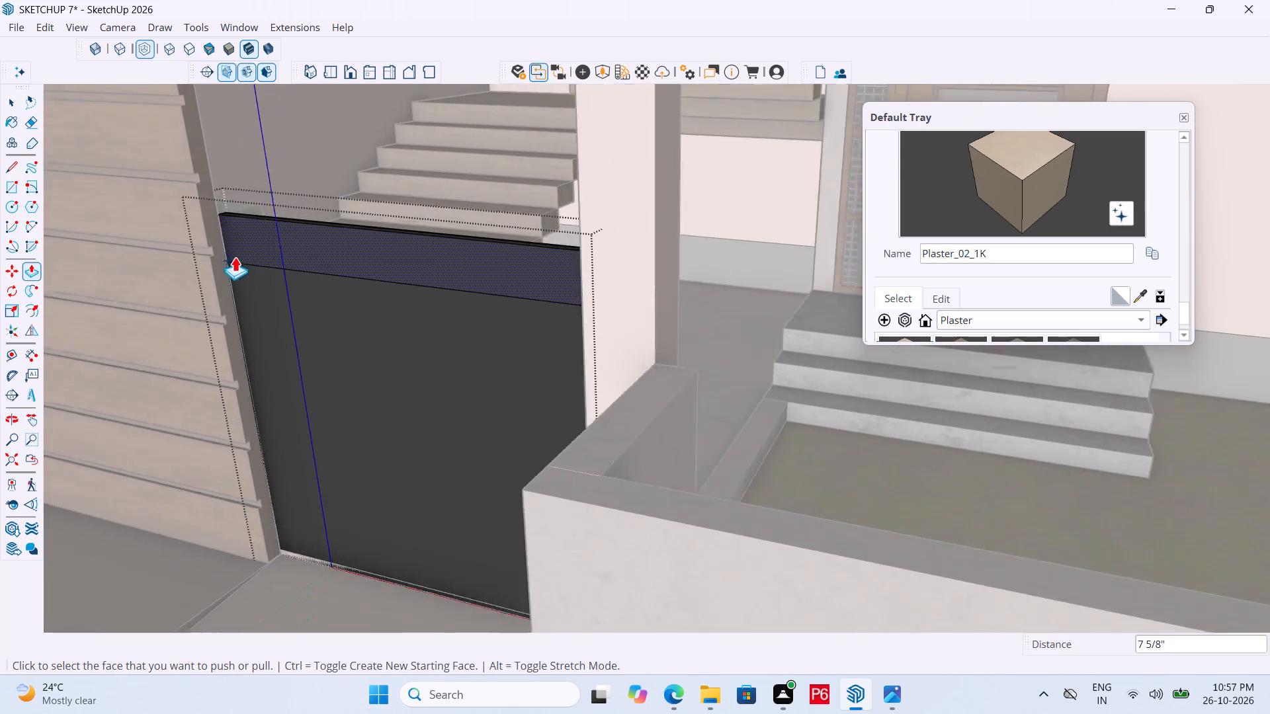
{"action": "scroll", "coordinate": [235, 257], "scroll_direction": "down", "scroll_amount": 1}
{"action": "scroll", "coordinate": [293, 305], "scroll_direction": "down", "scroll_amount": 5}
{"action": "scroll", "coordinate": [393, 348], "scroll_direction": "down", "scroll_amount": 5}
{"action": "middle_click_drag", "start_coordinate": [295, 384], "coordinate": [485, 385]}
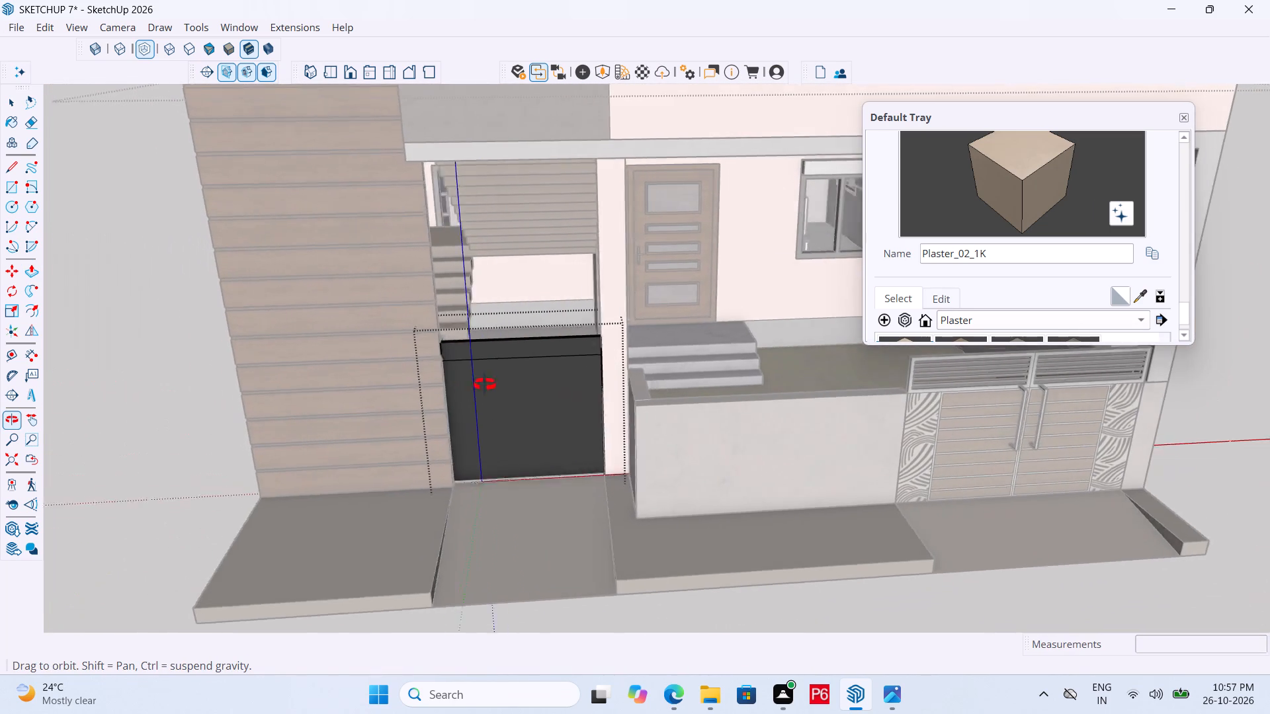
{"action": "middle_click_drag", "start_coordinate": [485, 385], "coordinate": [513, 385]}
{"action": "scroll", "coordinate": [571, 371], "scroll_direction": "up", "scroll_amount": 5}
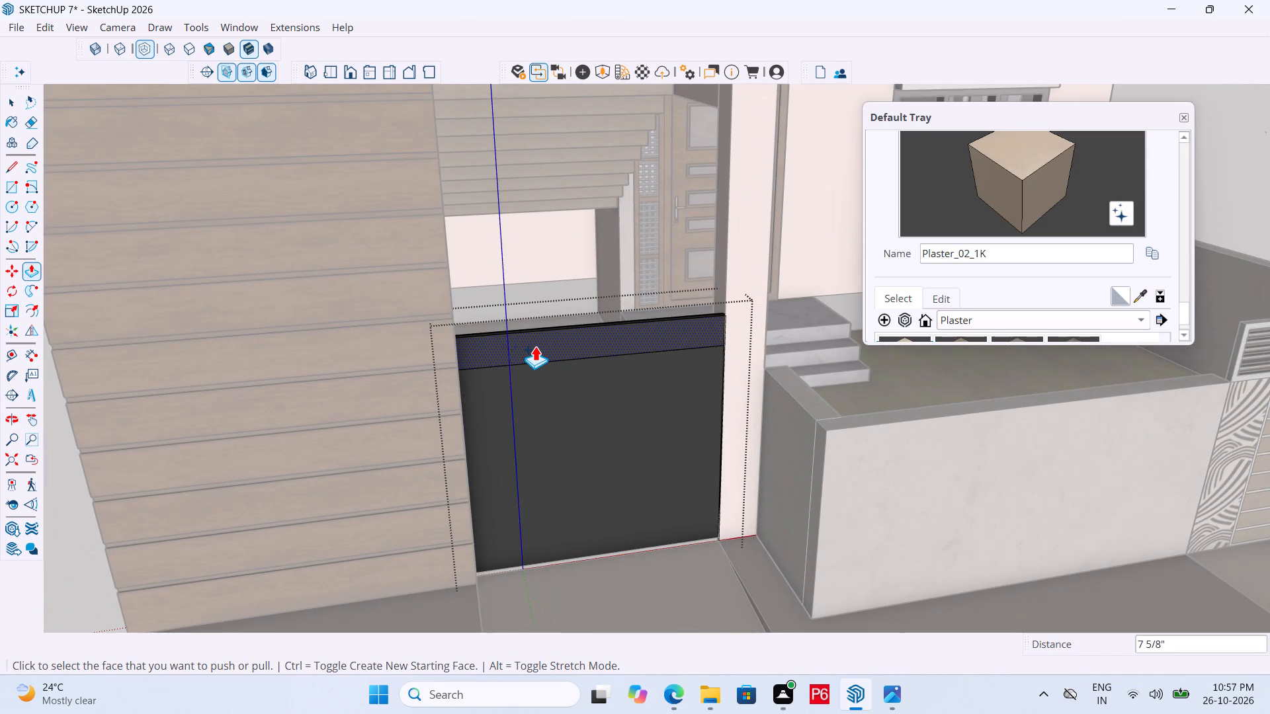
{"action": "scroll", "coordinate": [535, 346], "scroll_direction": "down", "scroll_amount": 4}
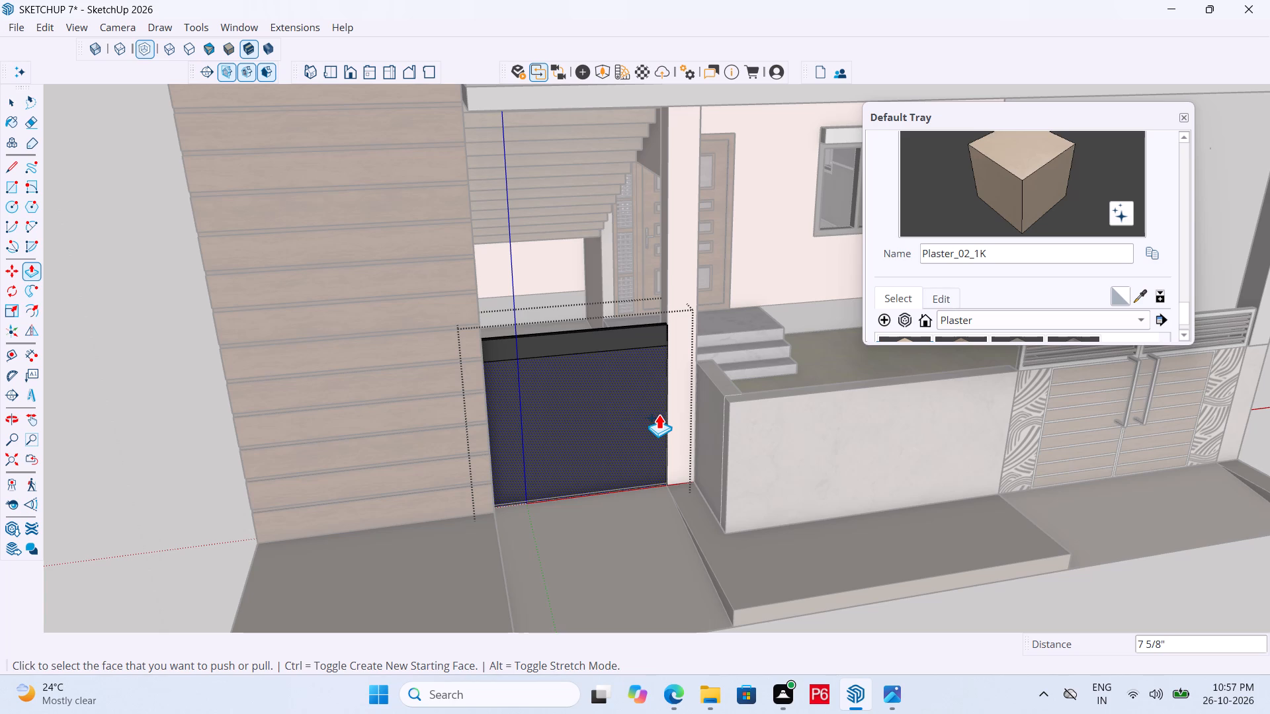
{"action": "scroll", "coordinate": [667, 411], "scroll_direction": "up", "scroll_amount": 1}
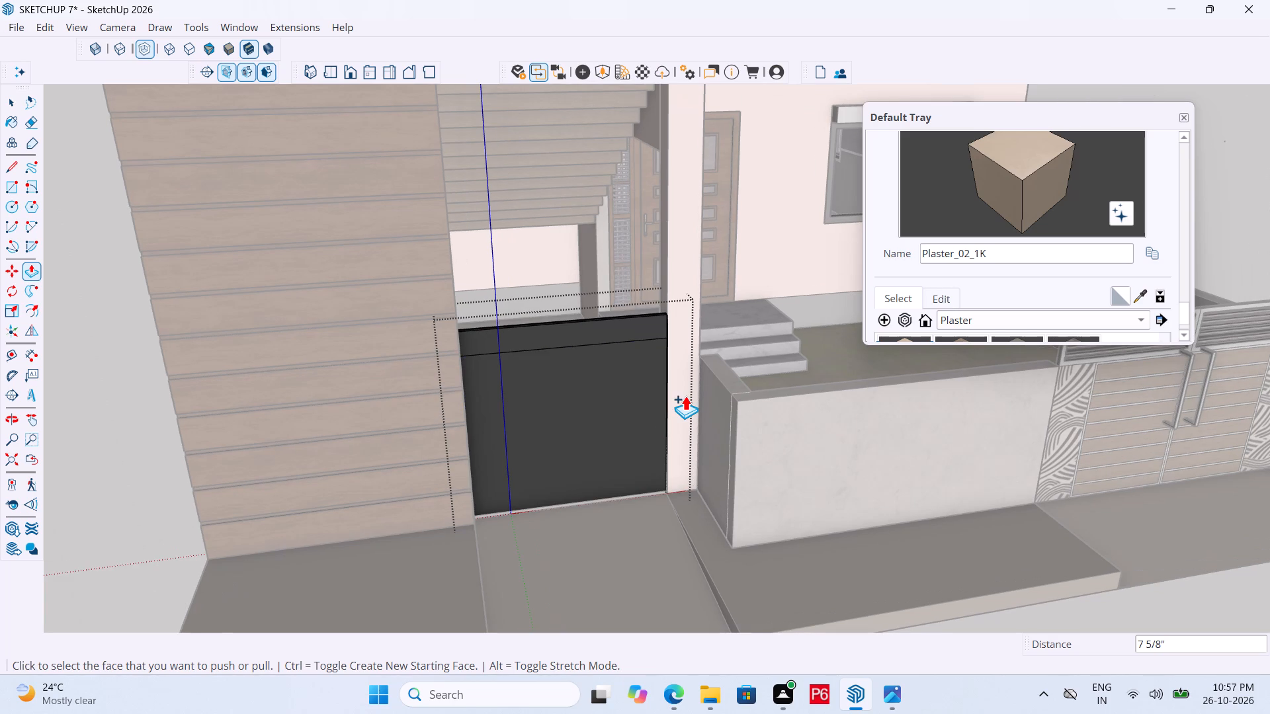
{"action": "scroll", "coordinate": [685, 395], "scroll_direction": "down", "scroll_amount": 1}
{"action": "middle_click_drag", "start_coordinate": [681, 398], "coordinate": [590, 443]}
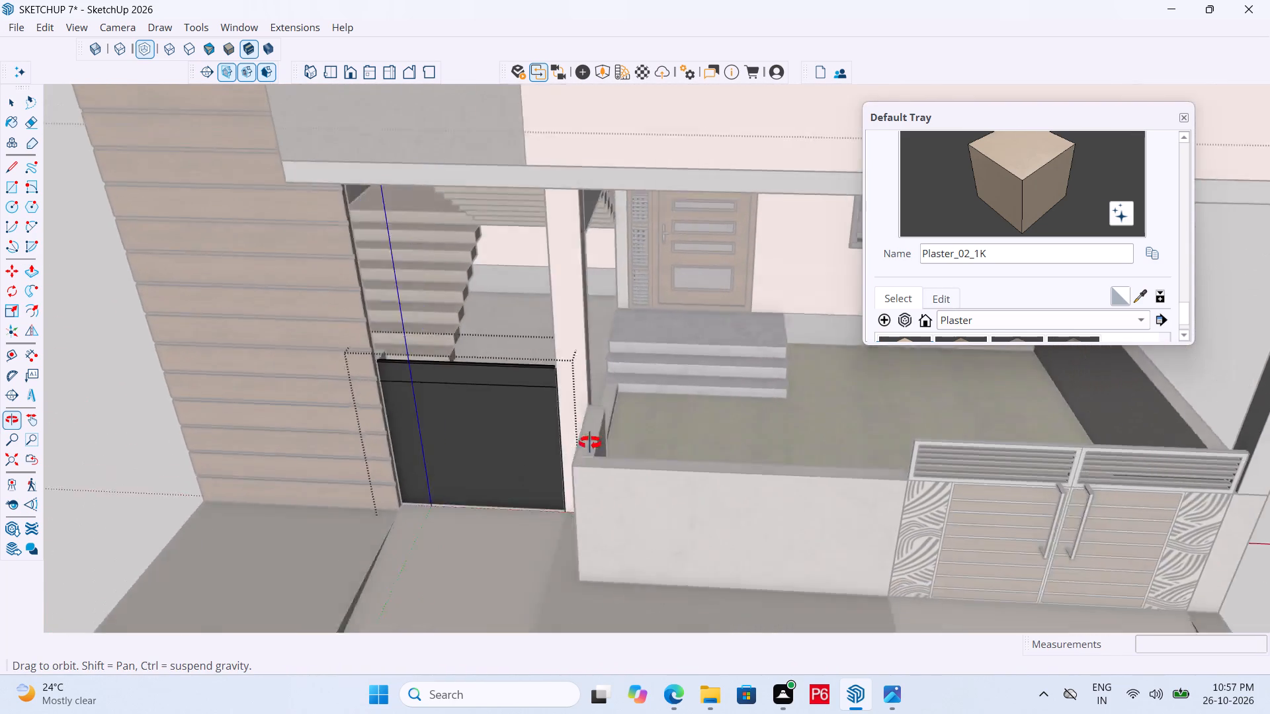
{"action": "middle_click_drag", "start_coordinate": [590, 443], "coordinate": [689, 422]}
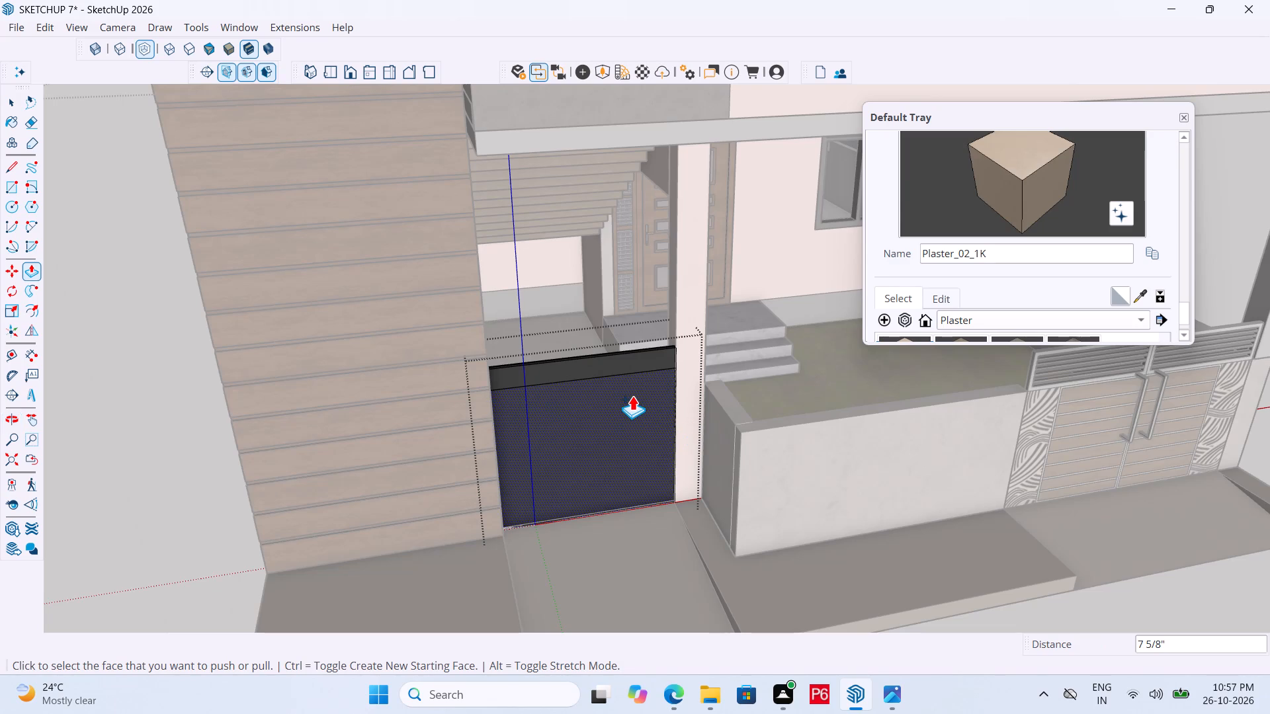
{"action": "scroll", "coordinate": [632, 394], "scroll_direction": "up", "scroll_amount": 3}
{"action": "middle_click_drag", "start_coordinate": [632, 391], "coordinate": [642, 378]}
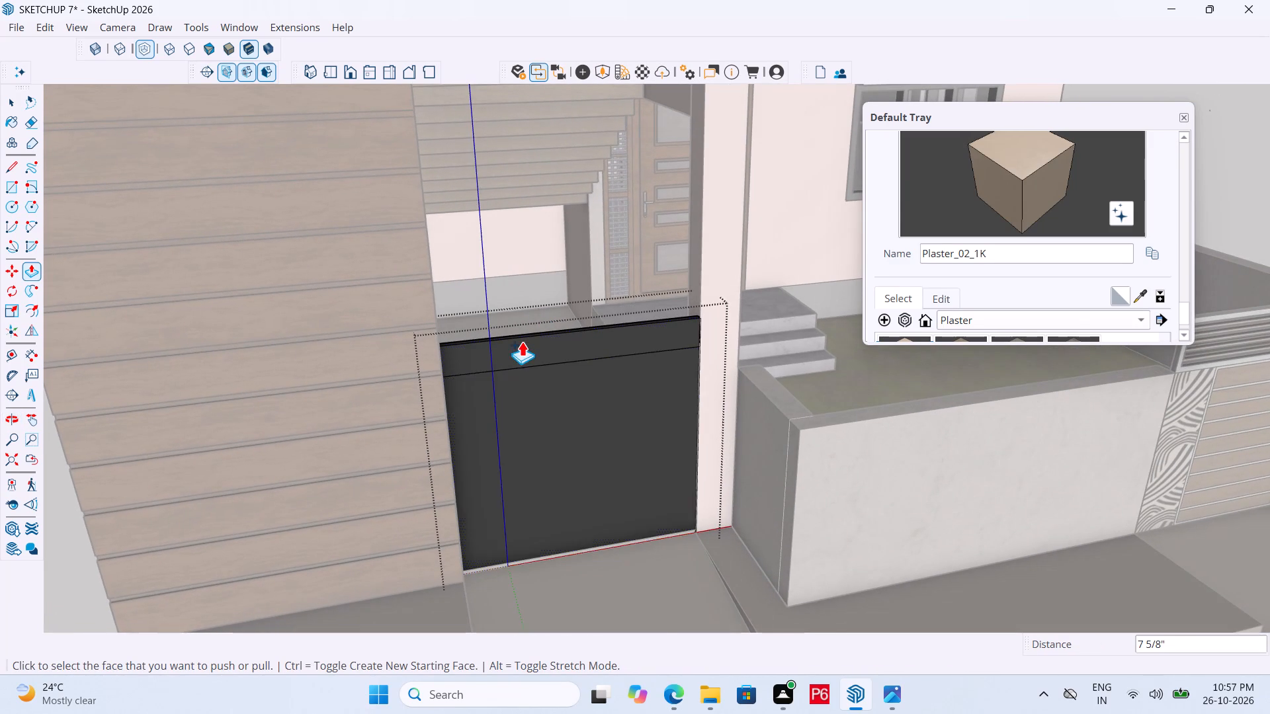
{"action": "scroll", "coordinate": [521, 343], "scroll_direction": "up", "scroll_amount": 5}
{"action": "scroll", "coordinate": [609, 467], "scroll_direction": "down", "scroll_amount": 5}
{"action": "middle_click_drag", "start_coordinate": [608, 463], "coordinate": [234, 410]}
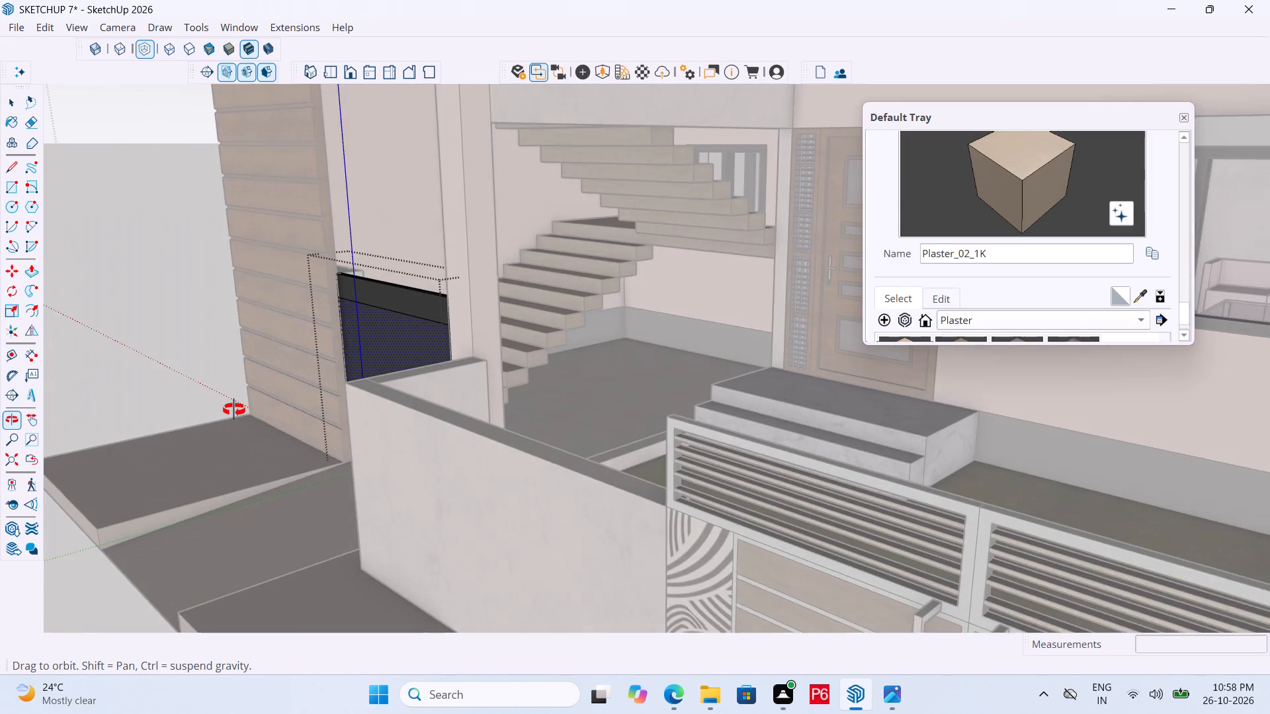
{"action": "middle_click_drag", "start_coordinate": [234, 410], "coordinate": [619, 424]}
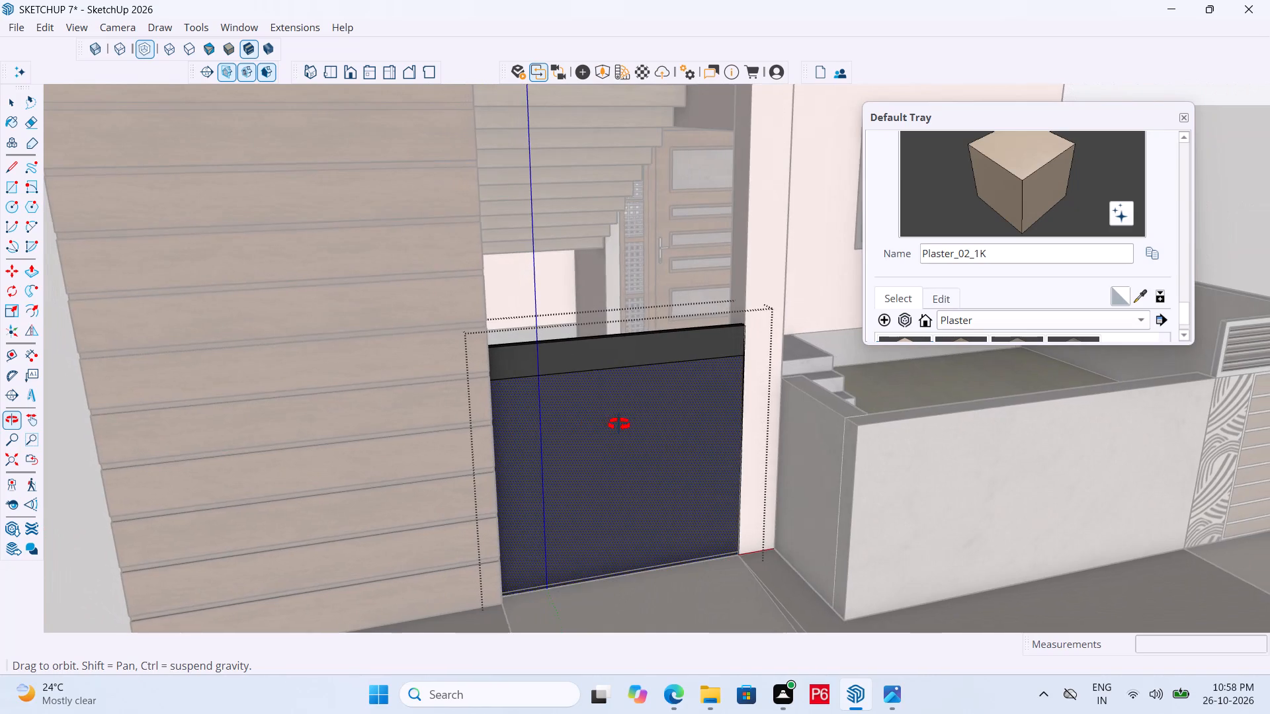
{"action": "middle_click_drag", "start_coordinate": [619, 424], "coordinate": [637, 428]}
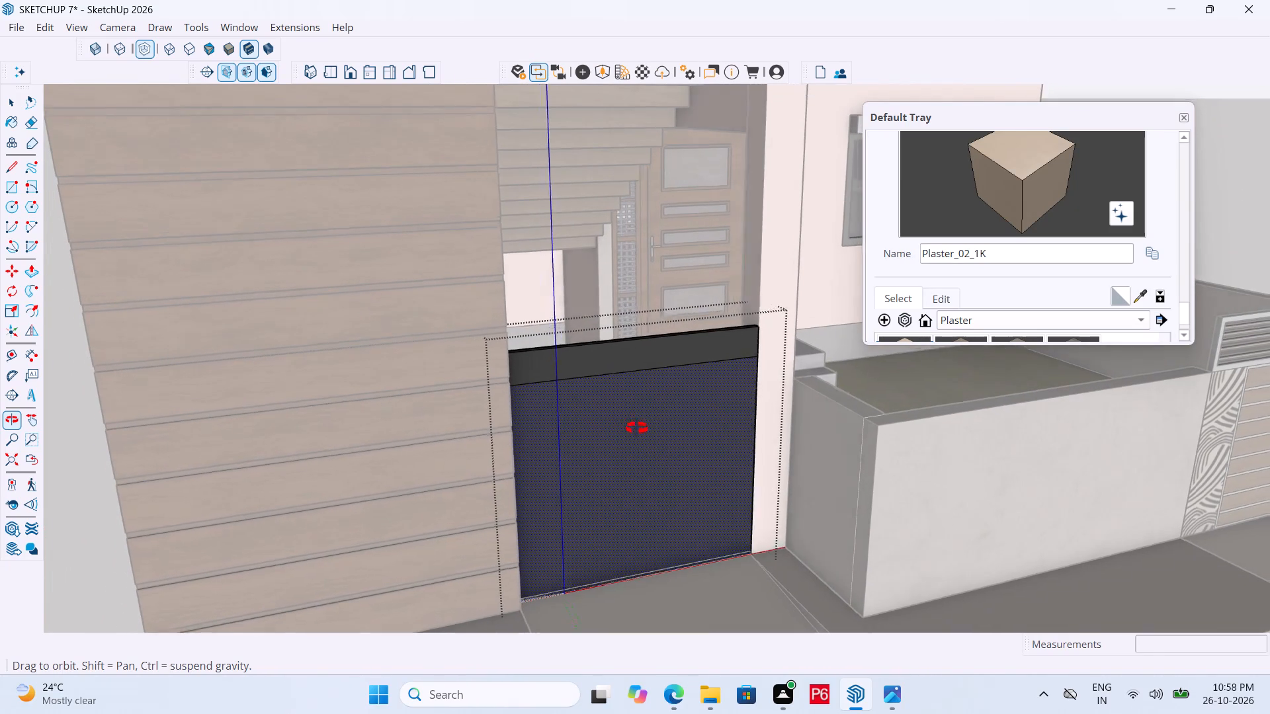
{"action": "middle_click_drag", "start_coordinate": [637, 428], "coordinate": [658, 446]}
{"action": "scroll", "coordinate": [556, 346], "scroll_direction": "down", "scroll_amount": 6}
{"action": "middle_click_drag", "start_coordinate": [581, 401], "coordinate": [599, 424]}
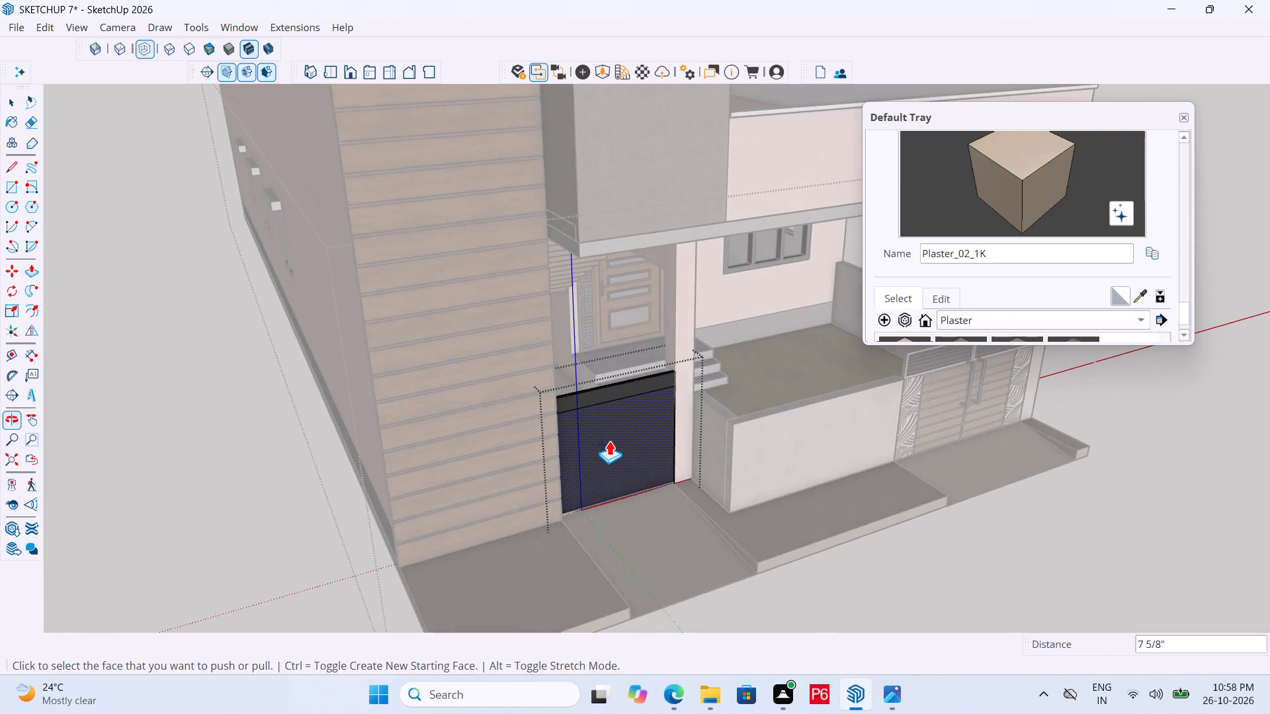
{"action": "scroll", "coordinate": [609, 440], "scroll_direction": "up", "scroll_amount": 6}
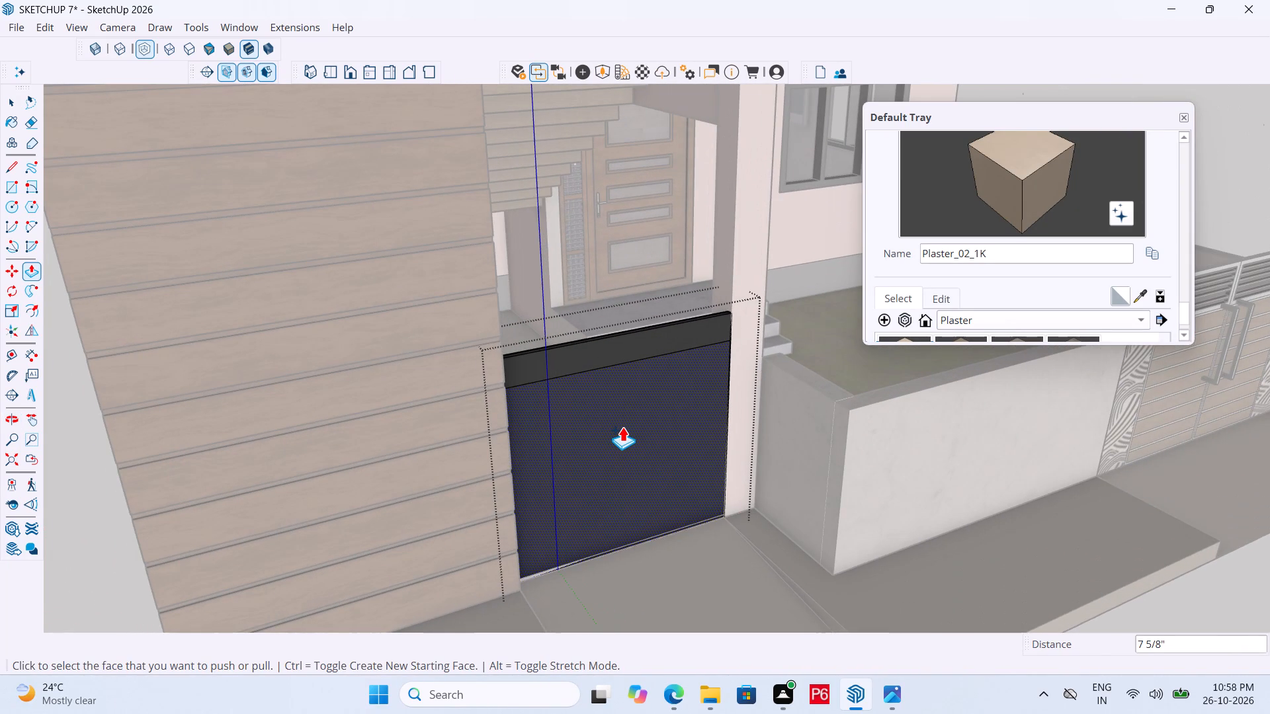
Save the house model with the updated gate panel.
{"action": "scroll", "coordinate": [741, 442], "scroll_direction": "down", "scroll_amount": 4}
{"action": "middle_click_drag", "start_coordinate": [742, 446], "coordinate": [597, 450]}
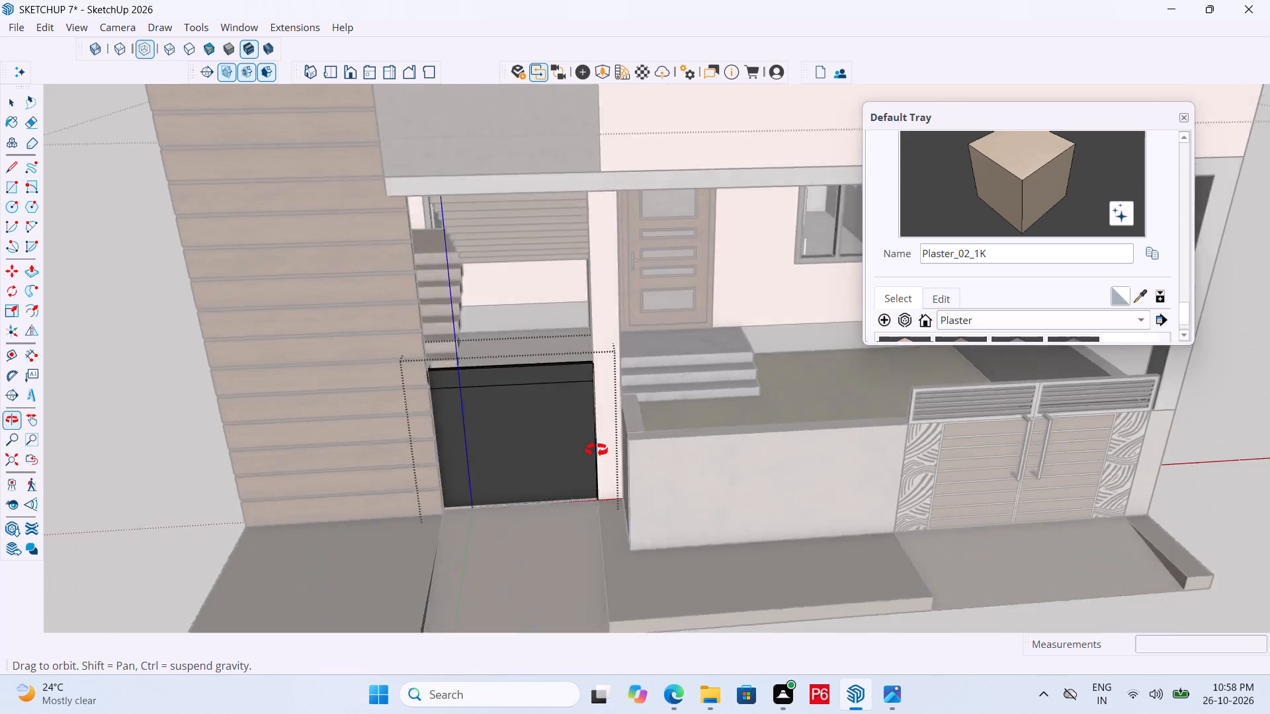
{"action": "middle_click_drag", "start_coordinate": [597, 450], "coordinate": [794, 438]}
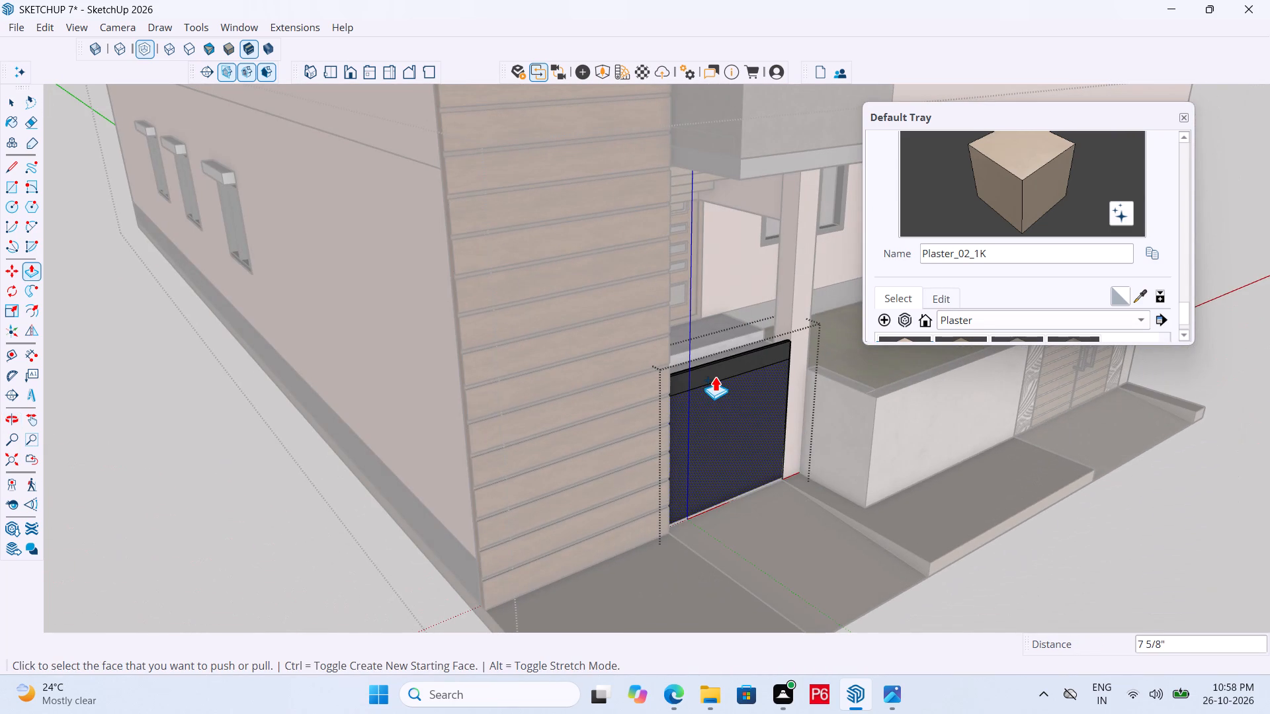
{"action": "key", "text": "ctrl+s"}
{"action": "key", "text": "ctrl+s"}
{"action": "key", "text": "ctrl+s"}
{"action": "key", "text": "ctrl+s"}
{"action": "key", "text": "ctrl+s"}
{"action": "key", "text": "ctrl+s"}
{"action": "key", "text": "ctrl+s"}
{"action": "key", "text": "ctrl+s"}
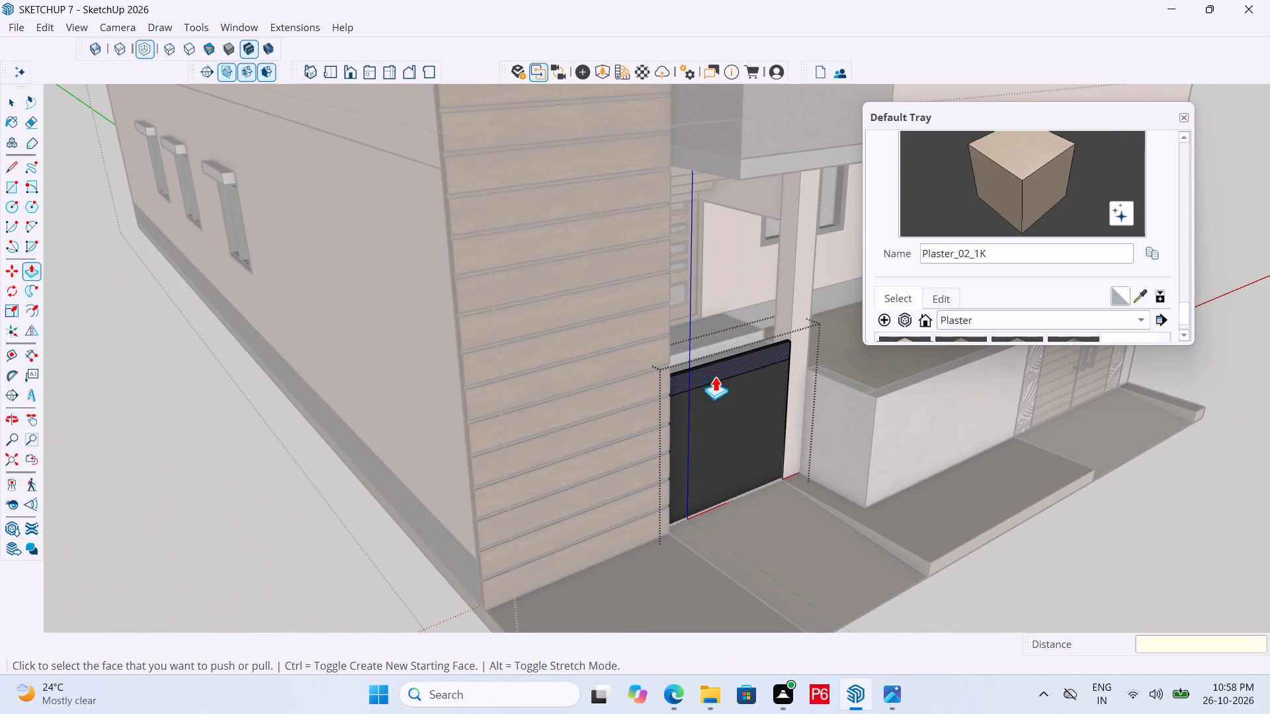
{"action": "key", "text": "ctrl+s"}
{"action": "key", "text": "ctrl+s"}
{"action": "key", "text": "ctrl+s"}
Examine the dark gate panel and its top band at close range and against the surrounding entrance.
{"action": "scroll", "coordinate": [798, 397], "scroll_direction": "up", "scroll_amount": 11}
{"action": "scroll", "coordinate": [728, 377], "scroll_direction": "up", "scroll_amount": 2}
{"action": "scroll", "coordinate": [650, 284], "scroll_direction": "down", "scroll_amount": 6}
{"action": "middle_click_drag", "start_coordinate": [683, 332], "coordinate": [615, 348]}
{"action": "scroll", "coordinate": [610, 350], "scroll_direction": "down", "scroll_amount": 1}
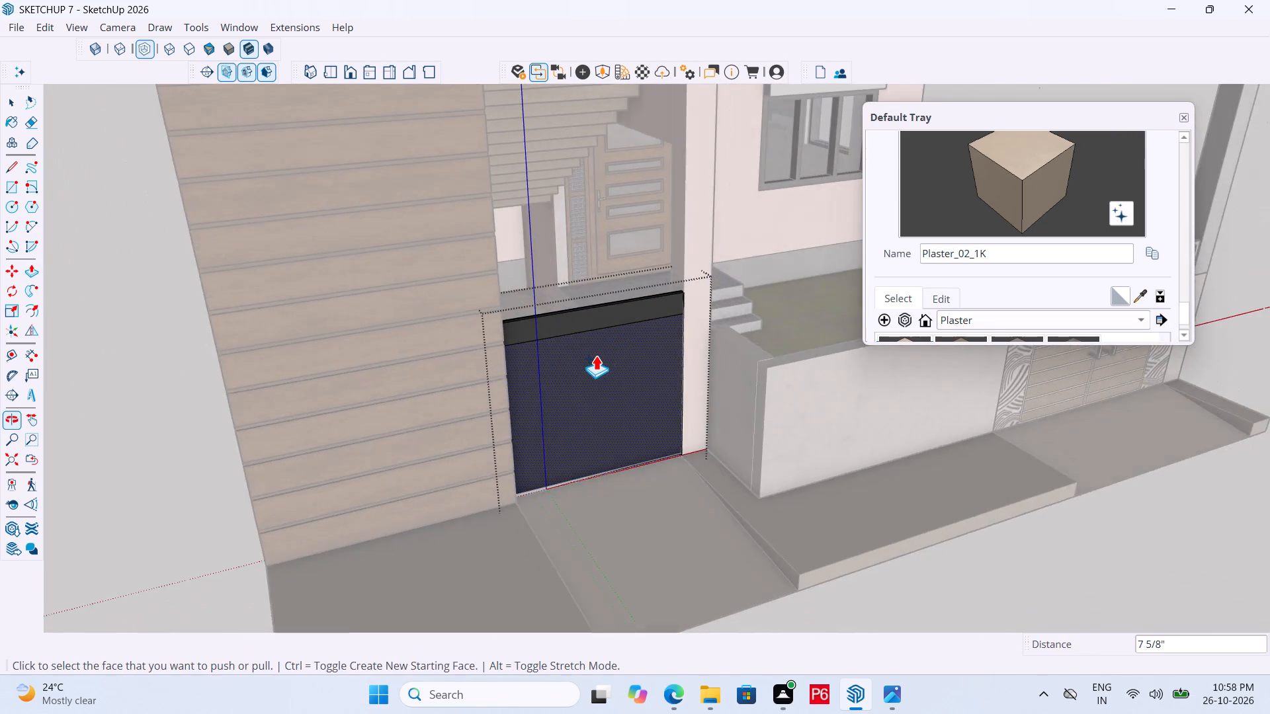
{"action": "scroll", "coordinate": [595, 359], "scroll_direction": "down", "scroll_amount": 5}
{"action": "scroll", "coordinate": [633, 399], "scroll_direction": "down", "scroll_amount": 5}
{"action": "scroll", "coordinate": [630, 389], "scroll_direction": "up", "scroll_amount": 6}
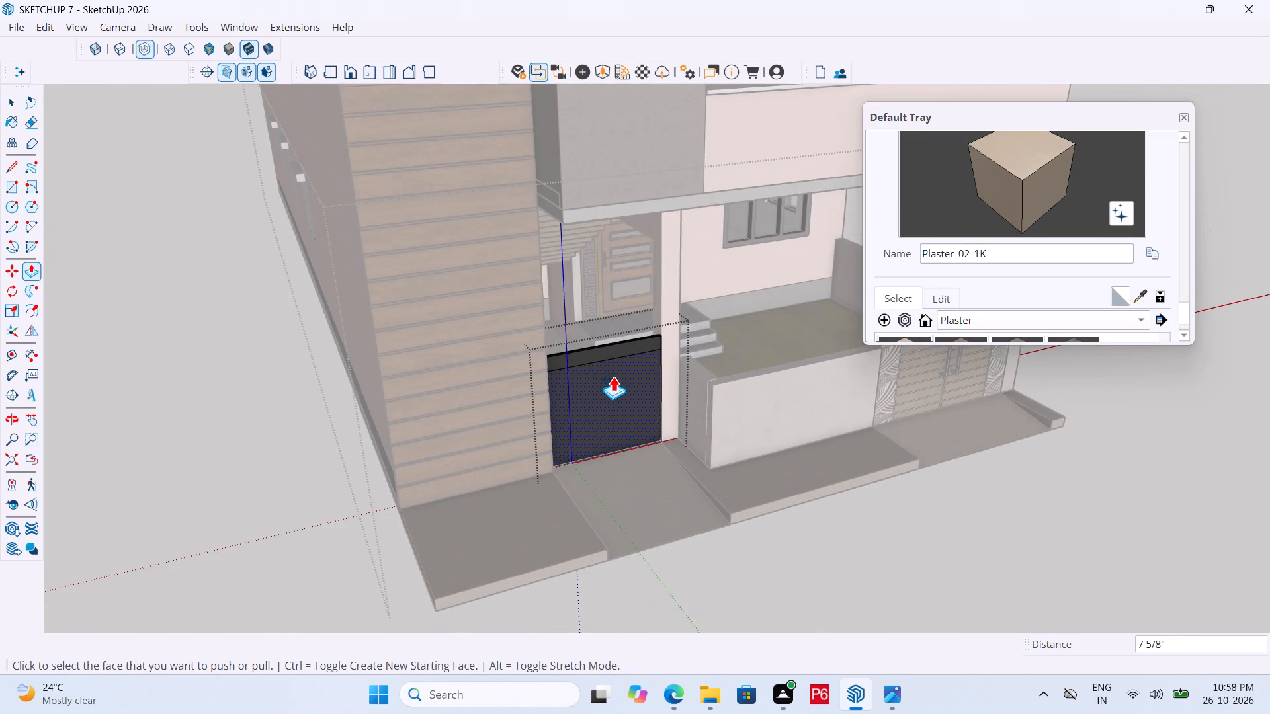
{"action": "scroll", "coordinate": [611, 364], "scroll_direction": "up", "scroll_amount": 12}
{"action": "scroll", "coordinate": [616, 351], "scroll_direction": "down", "scroll_amount": 4}
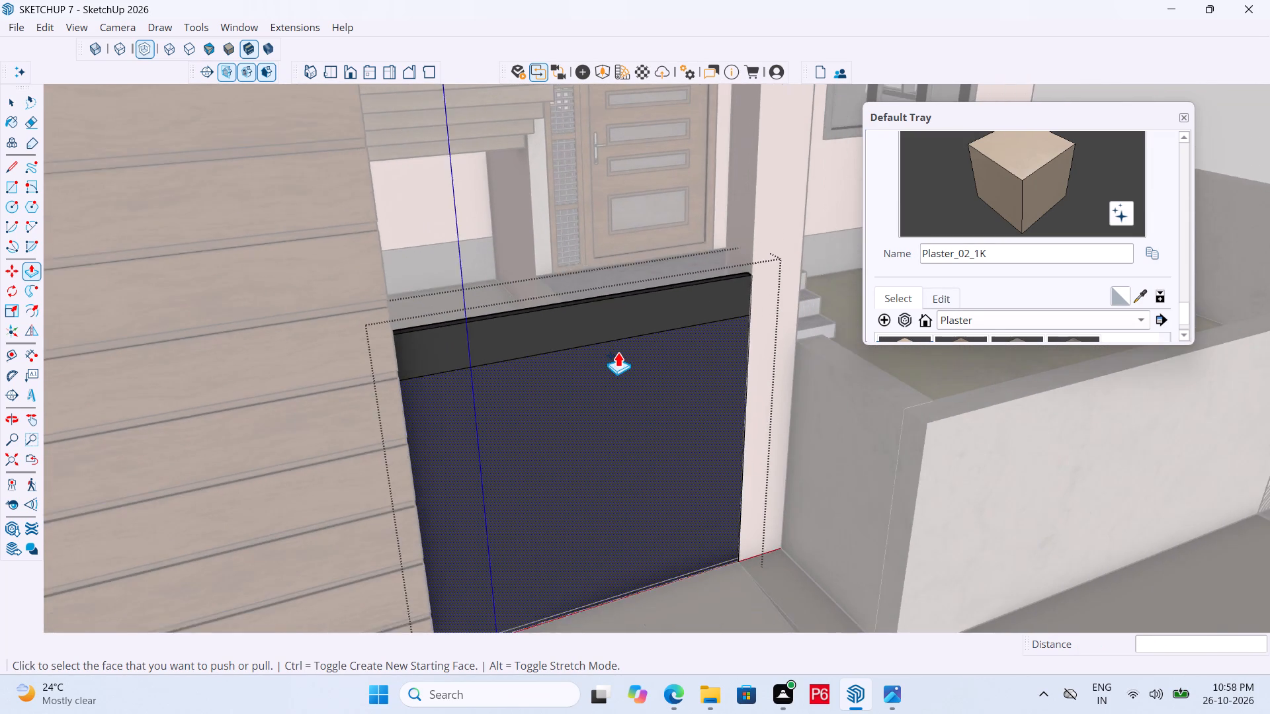
{"action": "scroll", "coordinate": [618, 352], "scroll_direction": "down", "scroll_amount": 2}
{"action": "scroll", "coordinate": [558, 413], "scroll_direction": "up", "scroll_amount": 3}
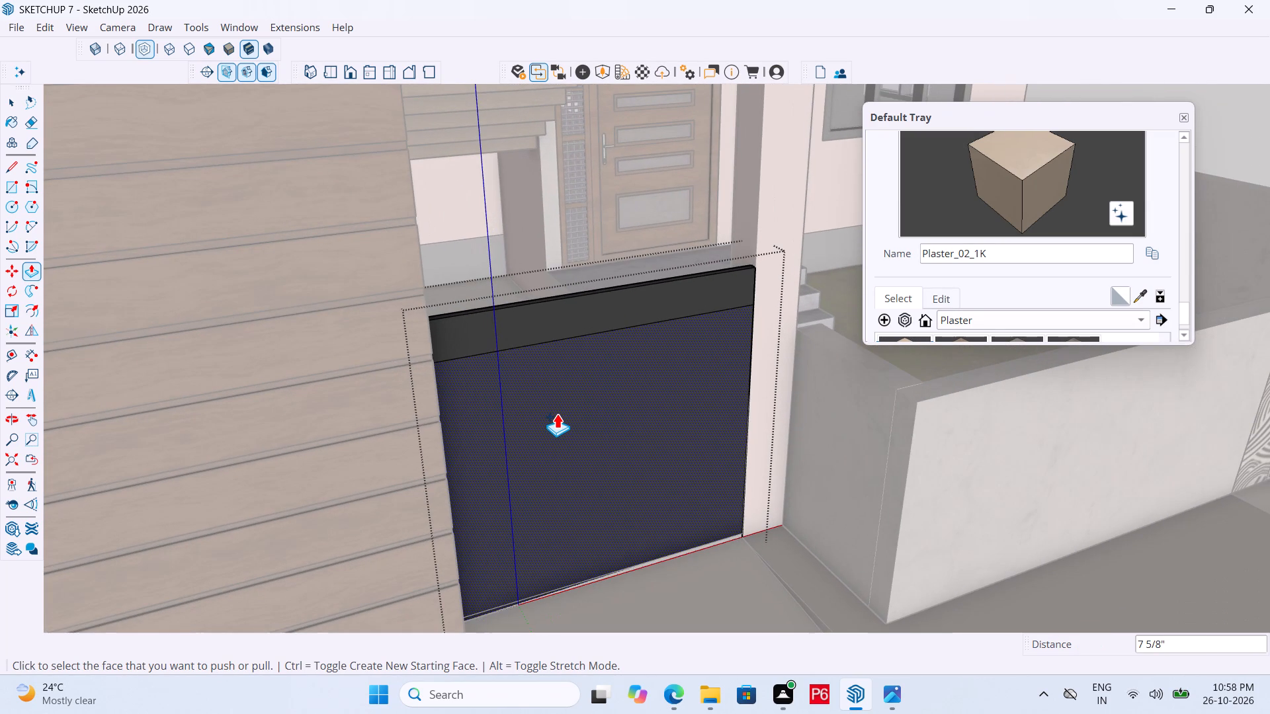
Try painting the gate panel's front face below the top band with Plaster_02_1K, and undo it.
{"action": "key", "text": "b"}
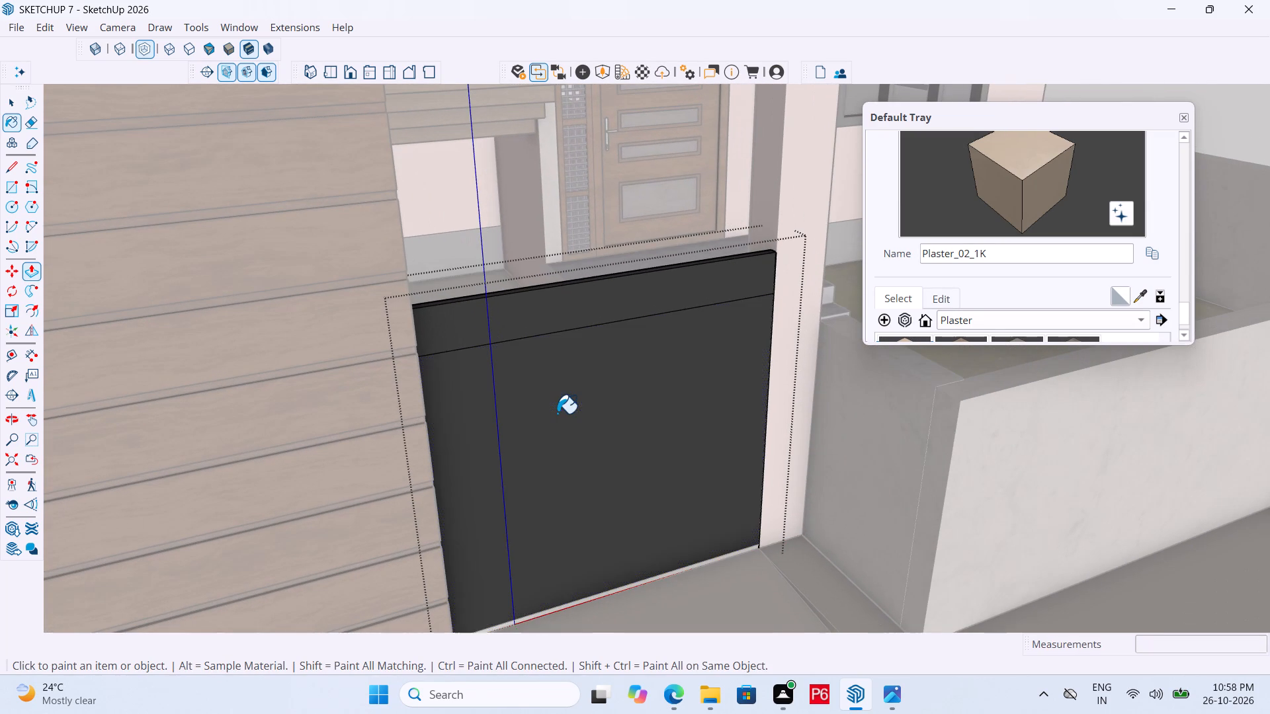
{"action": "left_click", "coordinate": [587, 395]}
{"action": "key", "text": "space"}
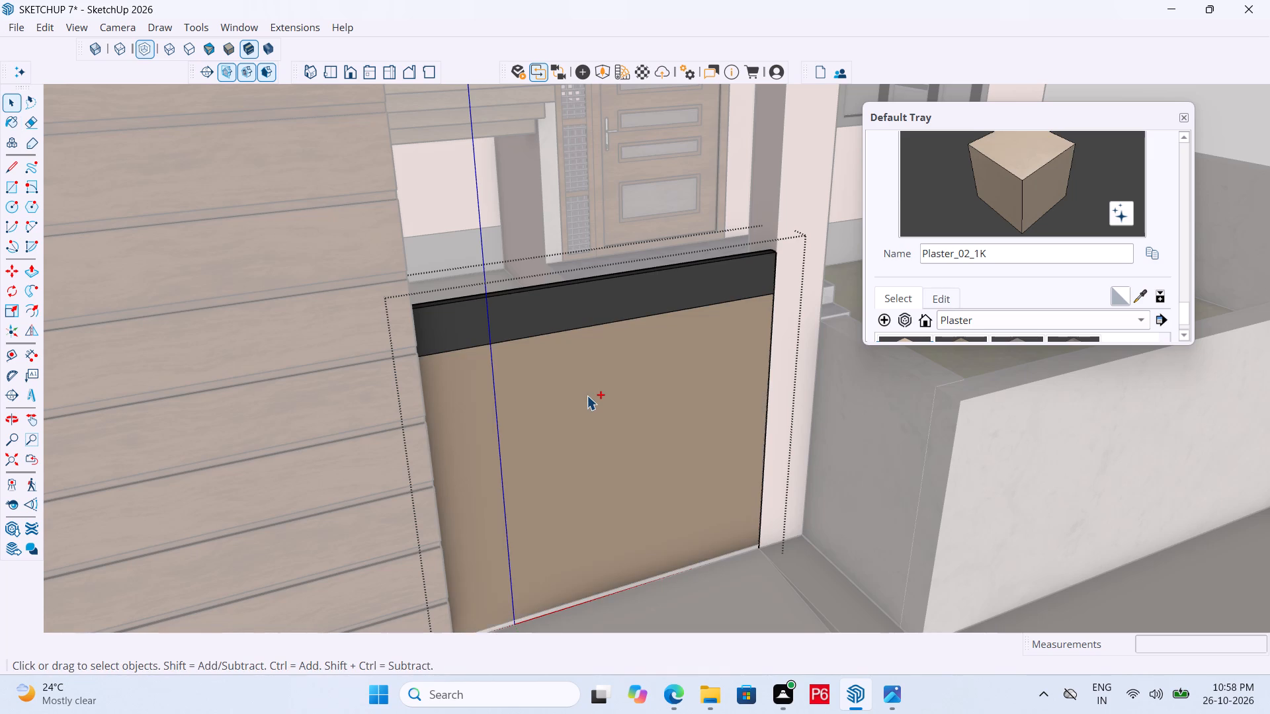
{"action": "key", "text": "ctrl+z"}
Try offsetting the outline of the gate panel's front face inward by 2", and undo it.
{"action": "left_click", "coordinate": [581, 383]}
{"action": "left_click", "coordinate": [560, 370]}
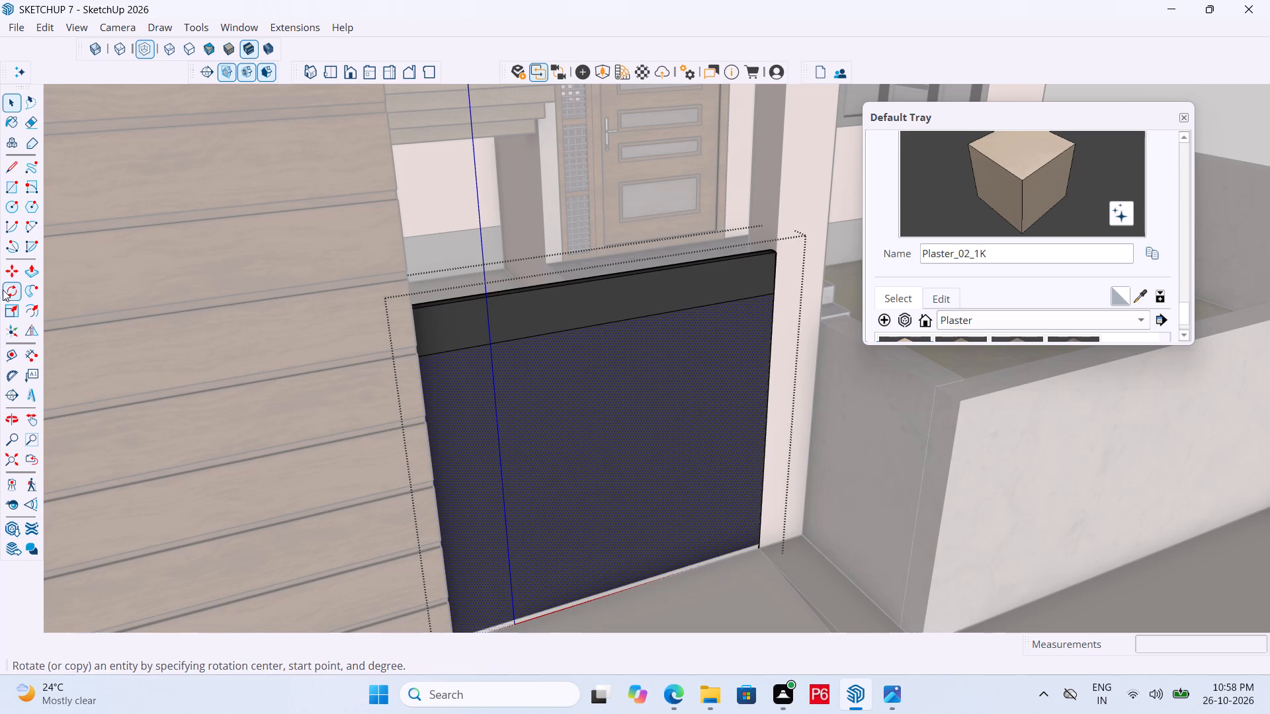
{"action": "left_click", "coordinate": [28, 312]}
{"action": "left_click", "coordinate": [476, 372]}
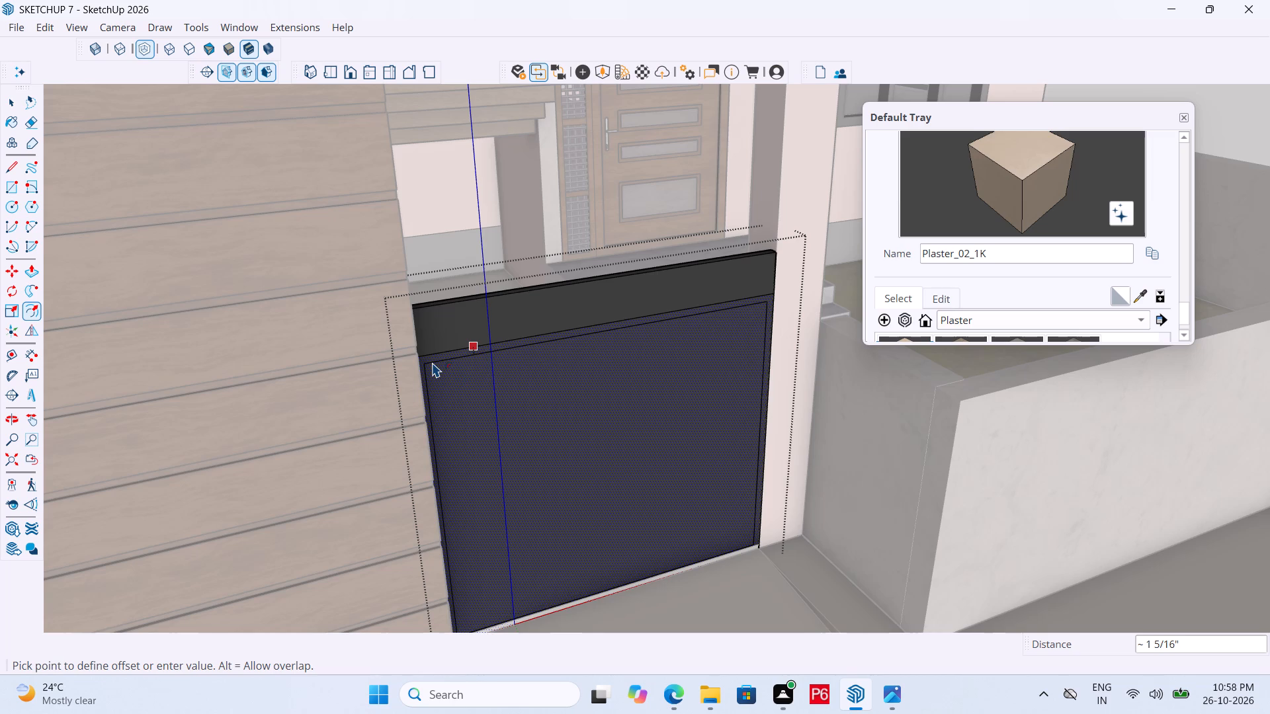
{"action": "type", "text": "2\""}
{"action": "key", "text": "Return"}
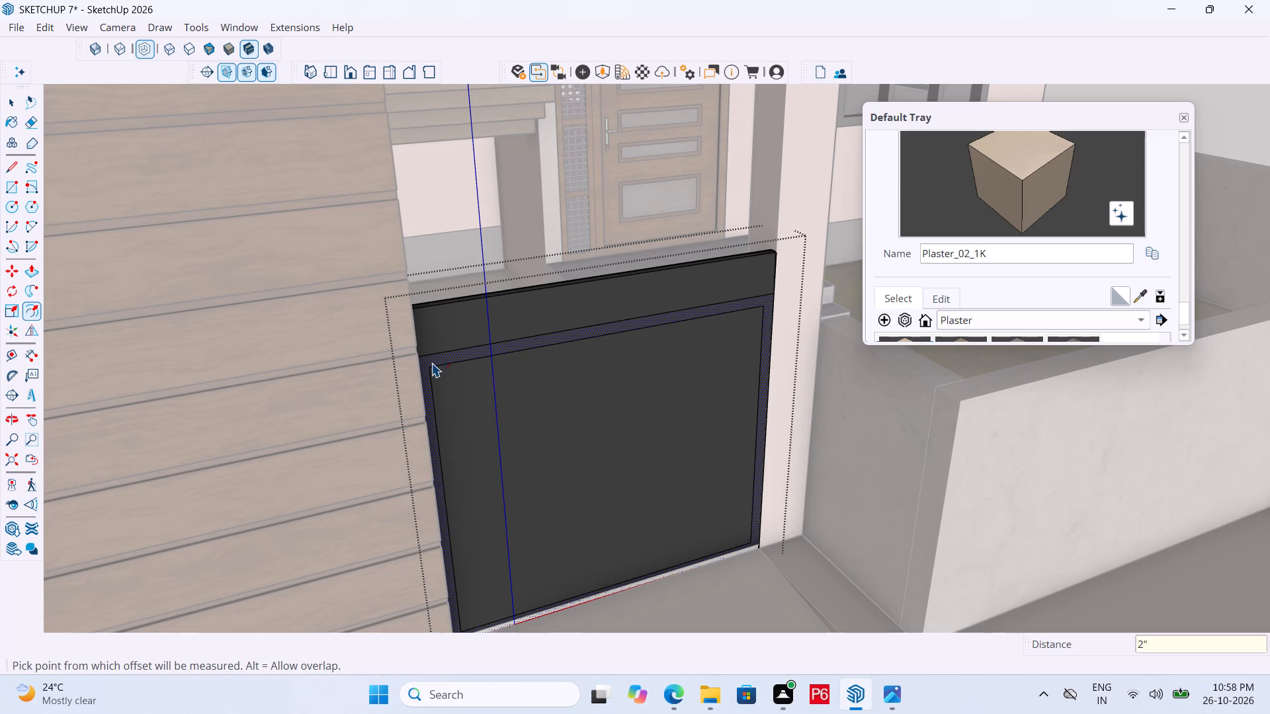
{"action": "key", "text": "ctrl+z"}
Offset the outline of the gate panel's front face, below the top band, inward by 1".
{"action": "left_click", "coordinate": [468, 376]}
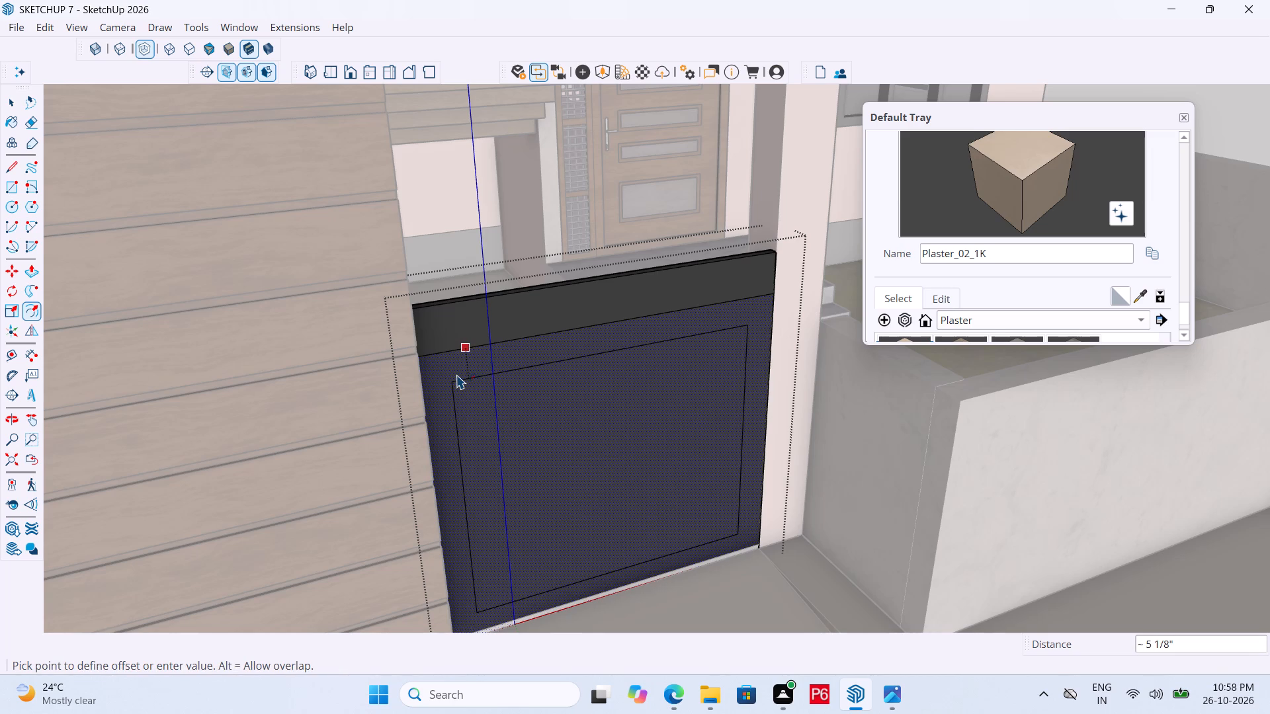
{"action": "type", "text": "1\""}
{"action": "key", "text": "Return"}
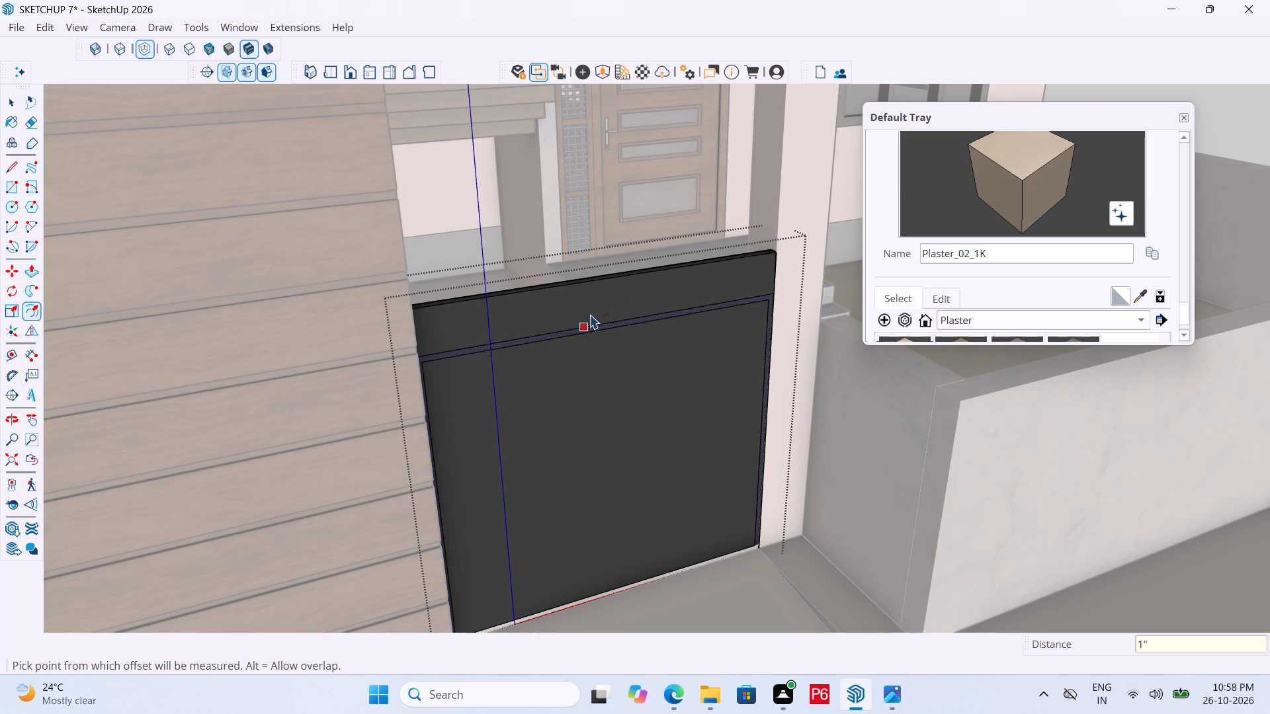
Compare the outlined gate panel with the low boundary wall and the patterned double gate farther along the front.
{"action": "scroll", "coordinate": [614, 299], "scroll_direction": "up", "scroll_amount": 5}
{"action": "scroll", "coordinate": [444, 294], "scroll_direction": "down", "scroll_amount": 12}
{"action": "scroll", "coordinate": [405, 364], "scroll_direction": "down", "scroll_amount": 4}
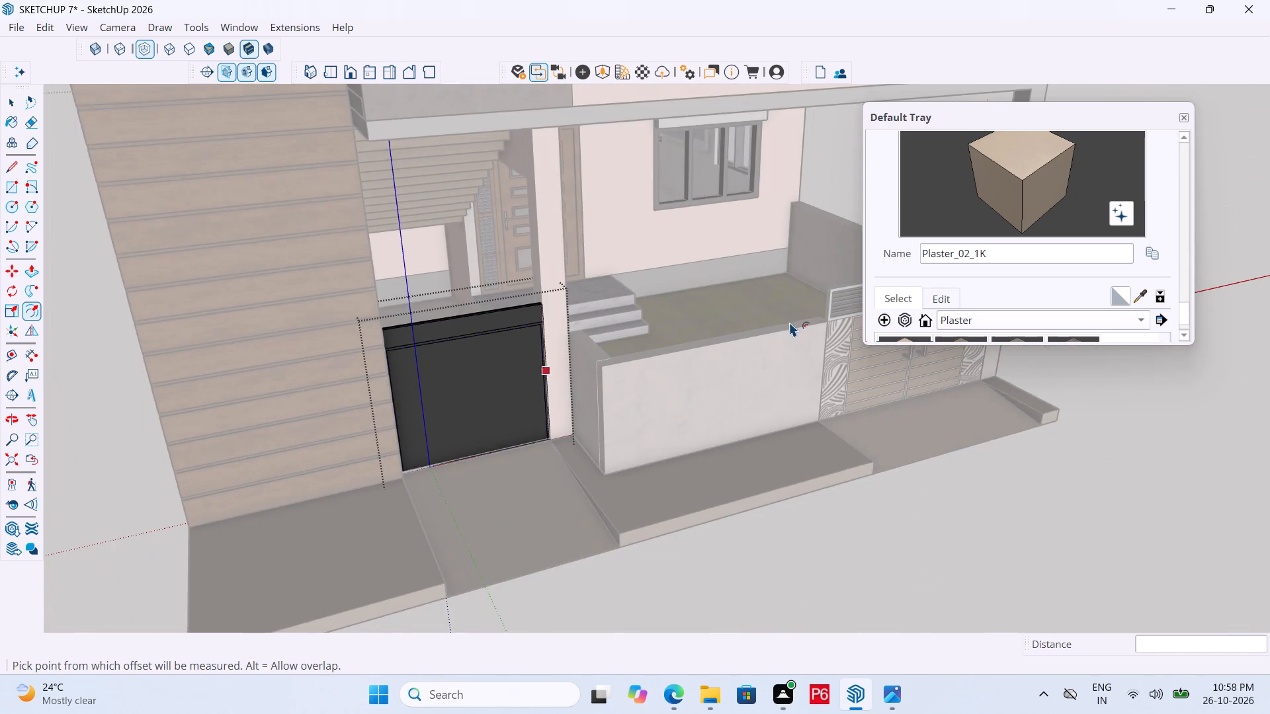
{"action": "scroll", "coordinate": [789, 322], "scroll_direction": "up", "scroll_amount": 17}
{"action": "scroll", "coordinate": [778, 401], "scroll_direction": "down", "scroll_amount": 1}
{"action": "middle_click_drag", "start_coordinate": [747, 401], "coordinate": [465, 376]}
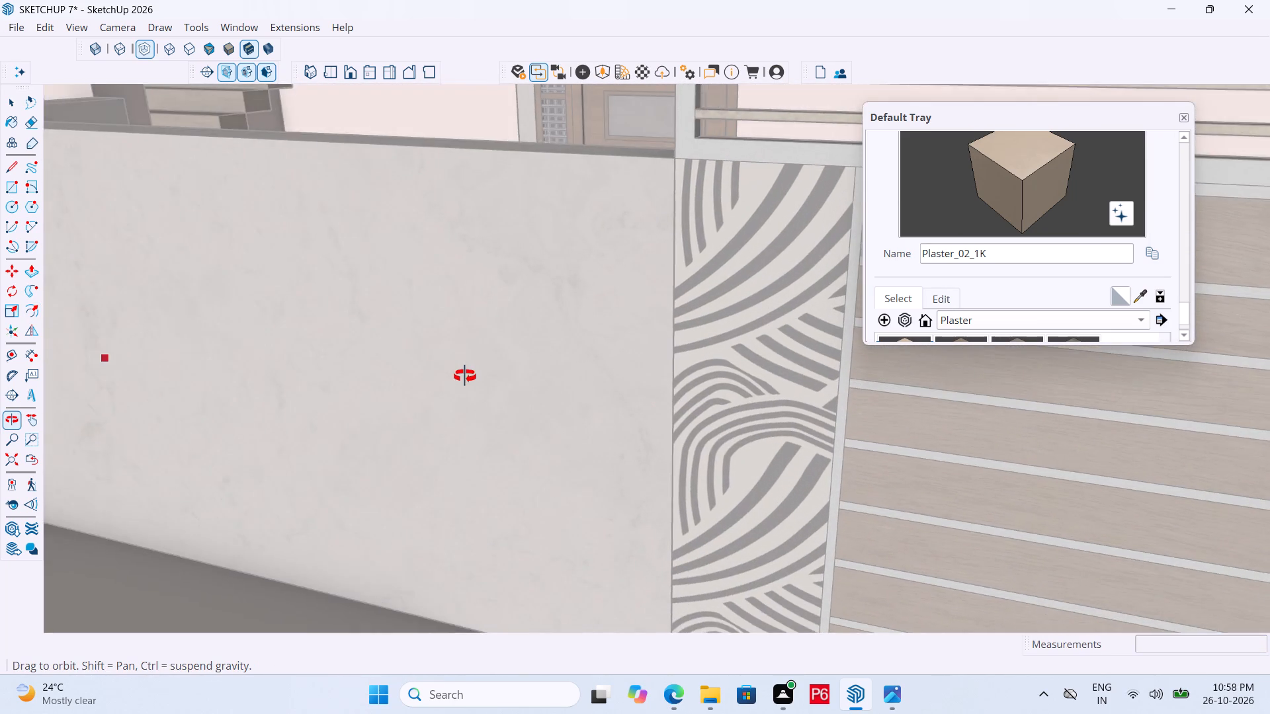
{"action": "middle_click_drag", "start_coordinate": [465, 376], "coordinate": [819, 372]}
{"action": "scroll", "coordinate": [972, 413], "scroll_direction": "down", "scroll_amount": 5}
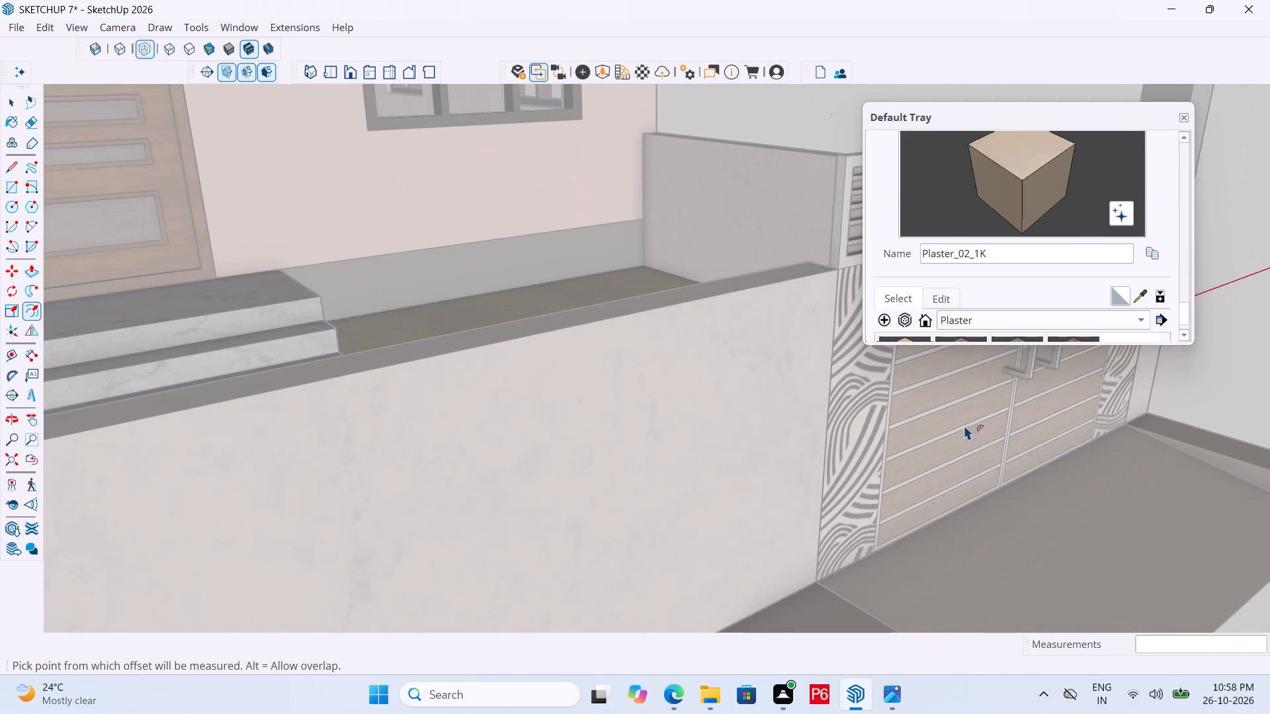
{"action": "scroll", "coordinate": [784, 463], "scroll_direction": "down", "scroll_amount": 10}
{"action": "scroll", "coordinate": [864, 440], "scroll_direction": "down", "scroll_amount": 3}
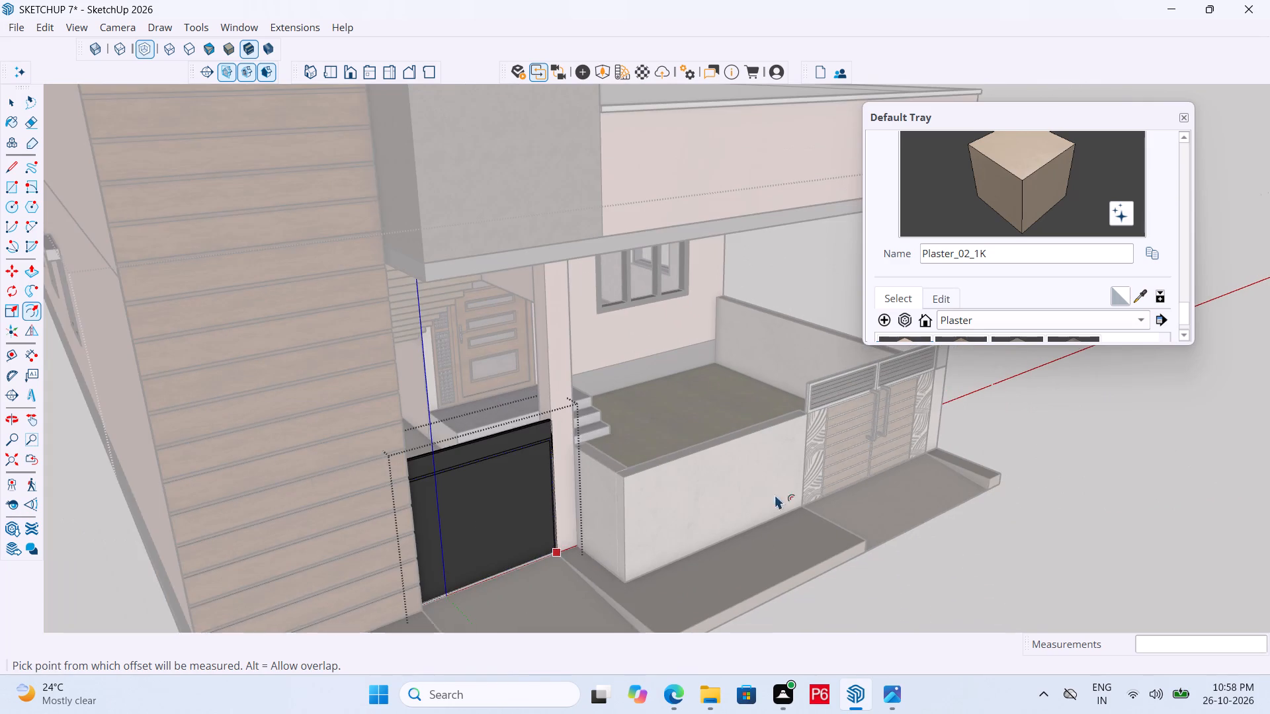
{"action": "scroll", "coordinate": [437, 512], "scroll_direction": "up", "scroll_amount": 5}
{"action": "middle_click_drag", "start_coordinate": [501, 493], "coordinate": [443, 476]}
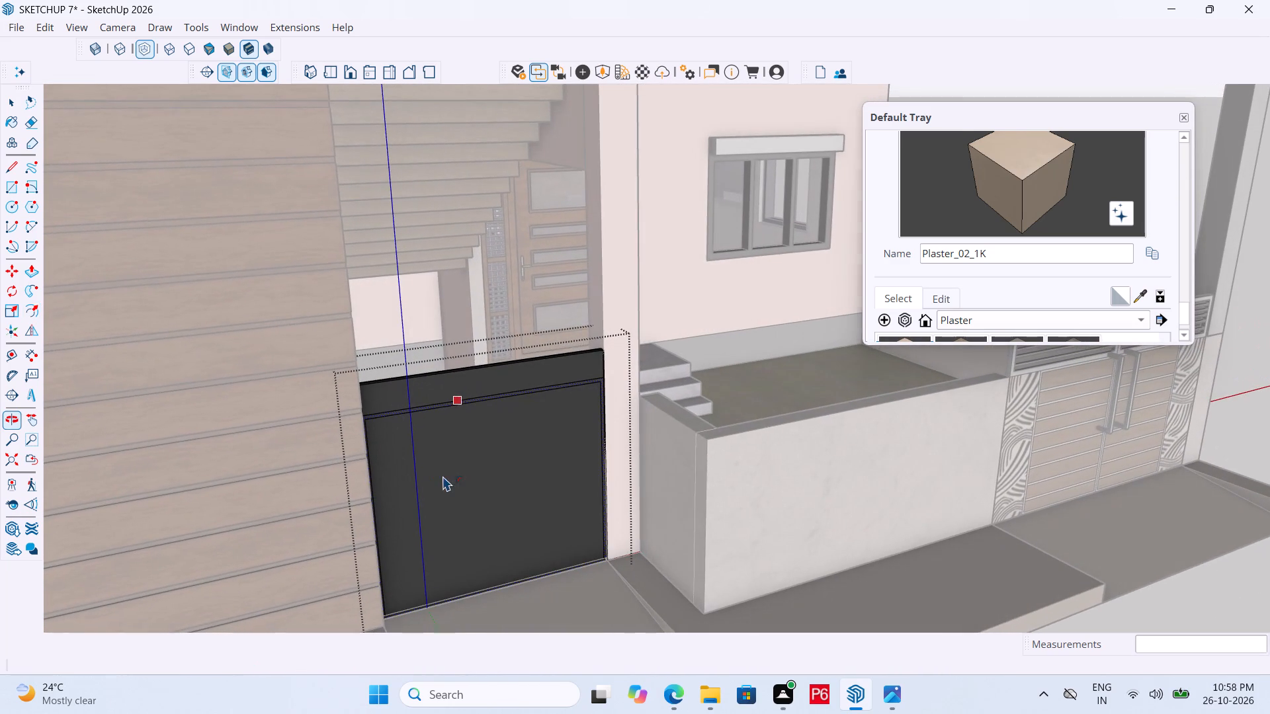
{"action": "scroll", "coordinate": [459, 448], "scroll_direction": "up", "scroll_amount": 5}
{"action": "scroll", "coordinate": [403, 336], "scroll_direction": "down", "scroll_amount": 3}
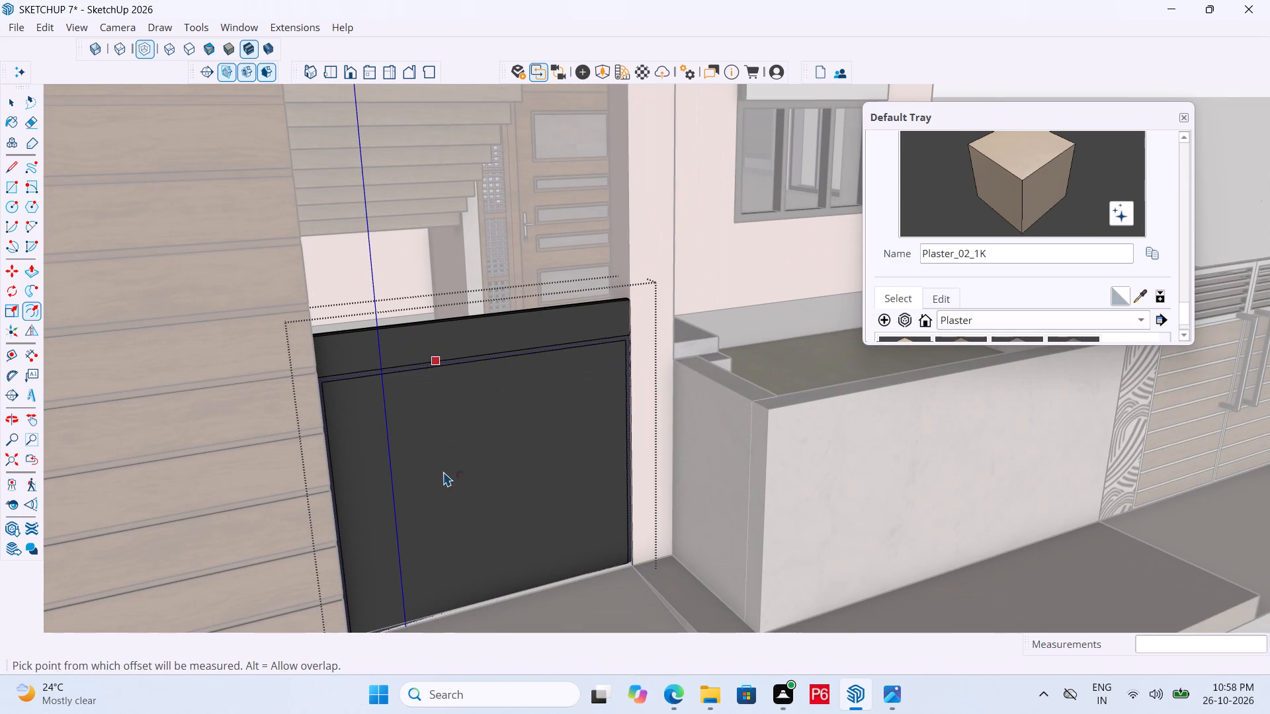
Draw a vertical dividing line about 4' 3 3/4" long down the gate's inner face, leaving a narrow section beside the wood-clad wall.
{"action": "key", "text": "l"}
{"action": "scroll", "coordinate": [443, 482], "scroll_direction": "up", "scroll_amount": 5}
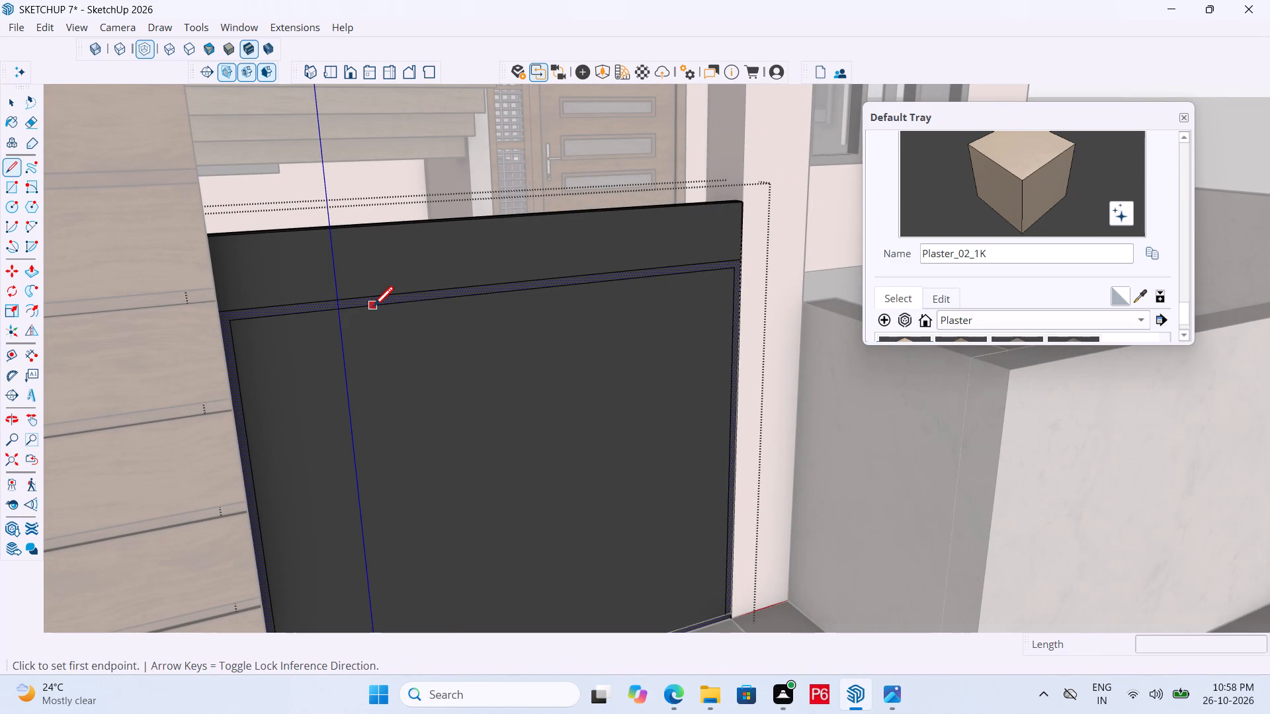
{"action": "left_click_drag", "start_coordinate": [373, 309], "coordinate": [376, 326]}
{"action": "scroll", "coordinate": [396, 437], "scroll_direction": "down", "scroll_amount": 7}
{"action": "scroll", "coordinate": [397, 559], "scroll_direction": "up", "scroll_amount": 11}
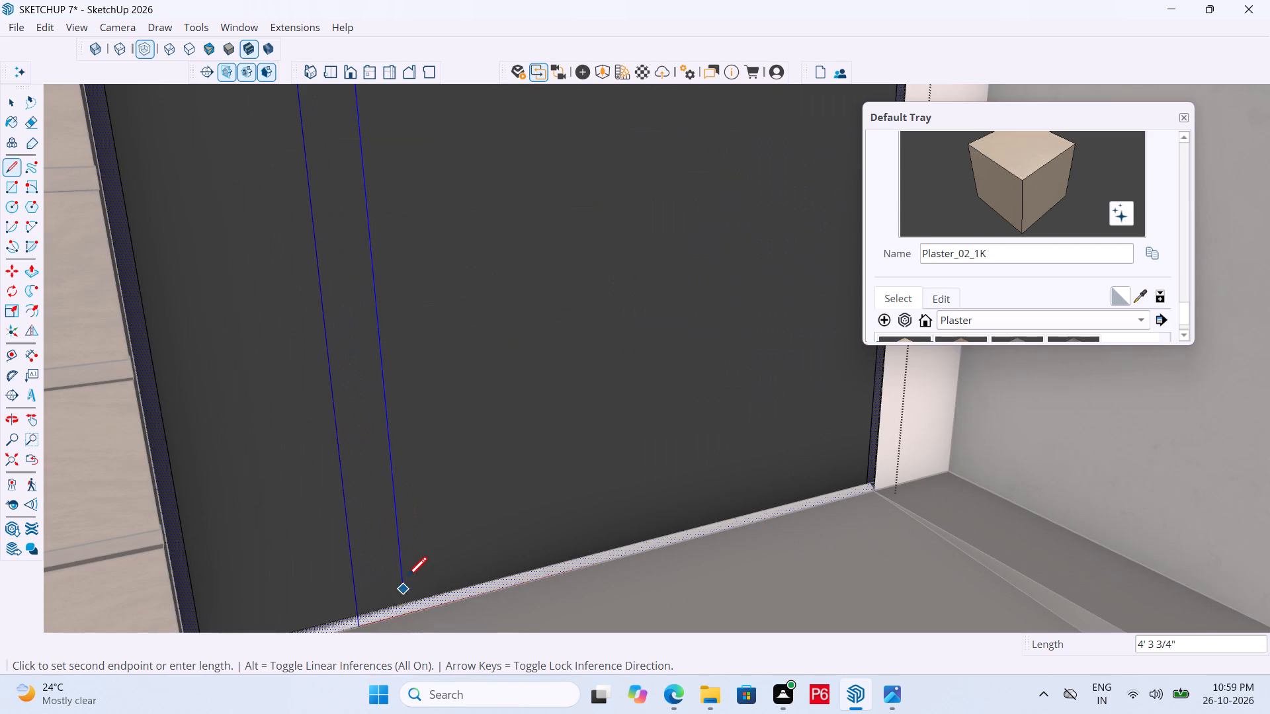
{"action": "scroll", "coordinate": [407, 588], "scroll_direction": "up", "scroll_amount": 6}
{"action": "left_click", "coordinate": [409, 611]}
{"action": "scroll", "coordinate": [442, 547], "scroll_direction": "down", "scroll_amount": 6}
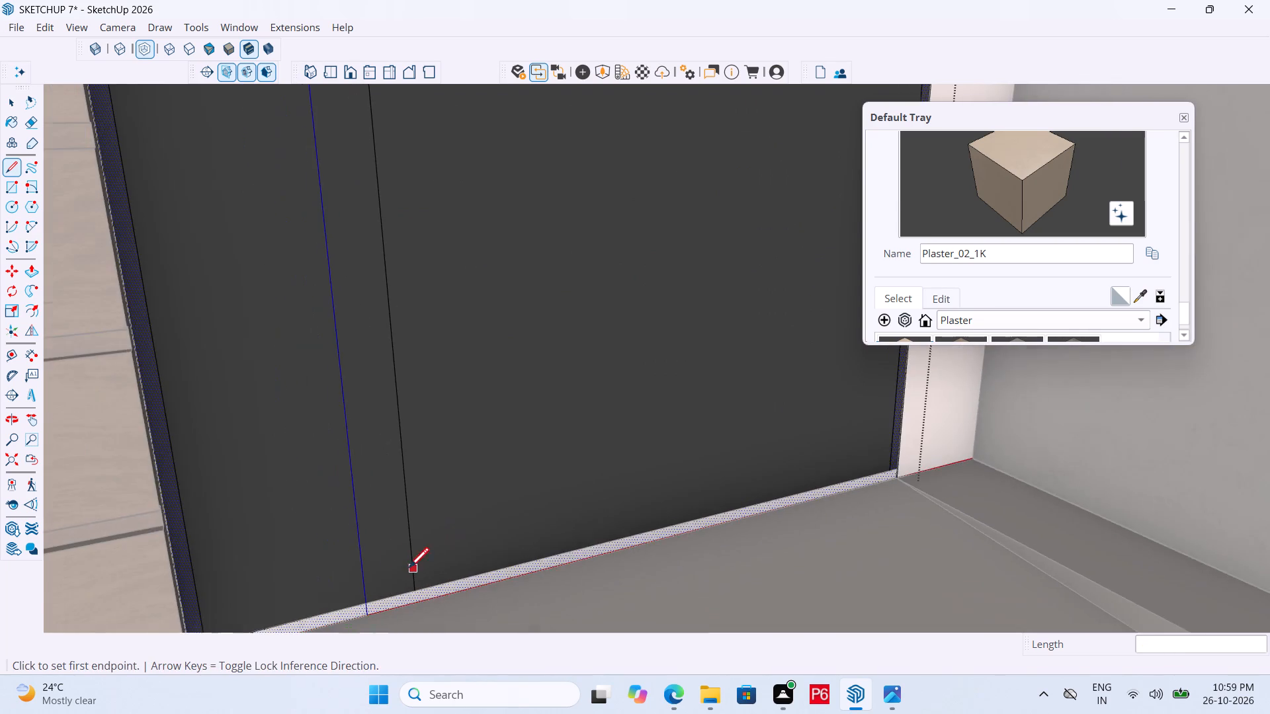
{"action": "scroll", "coordinate": [388, 560], "scroll_direction": "down", "scroll_amount": 12}
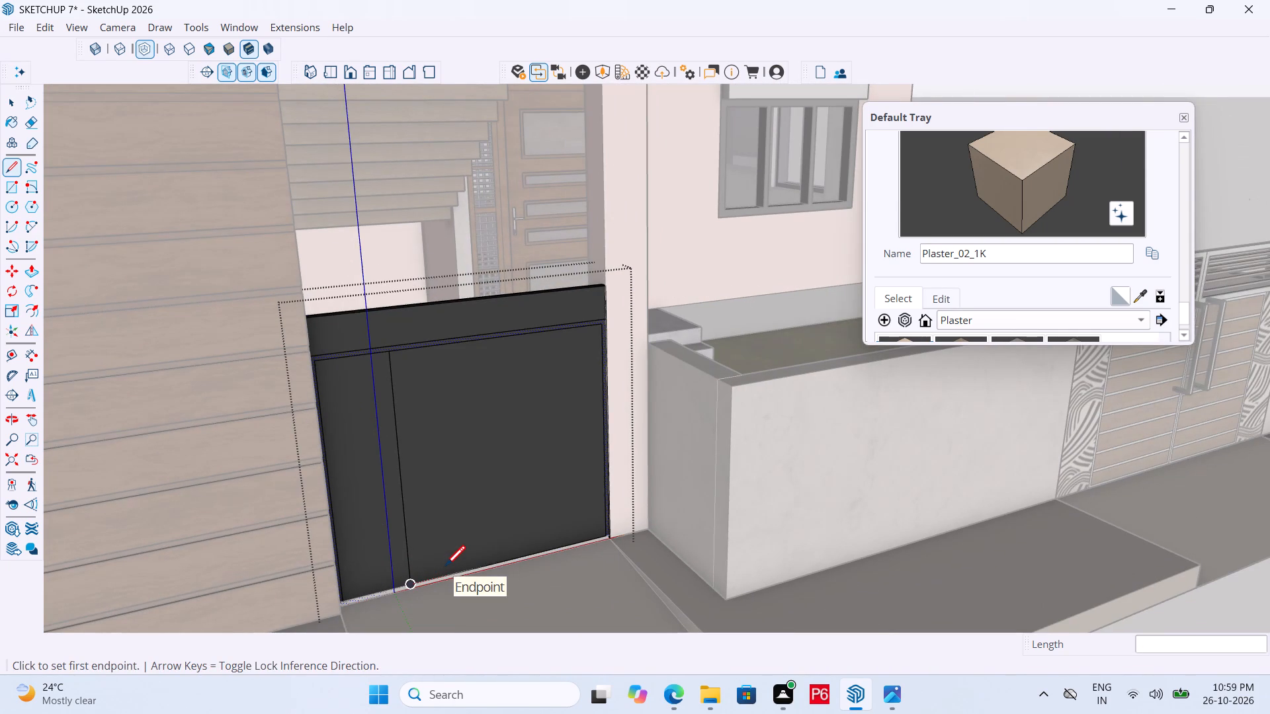
{"action": "key", "text": "space"}
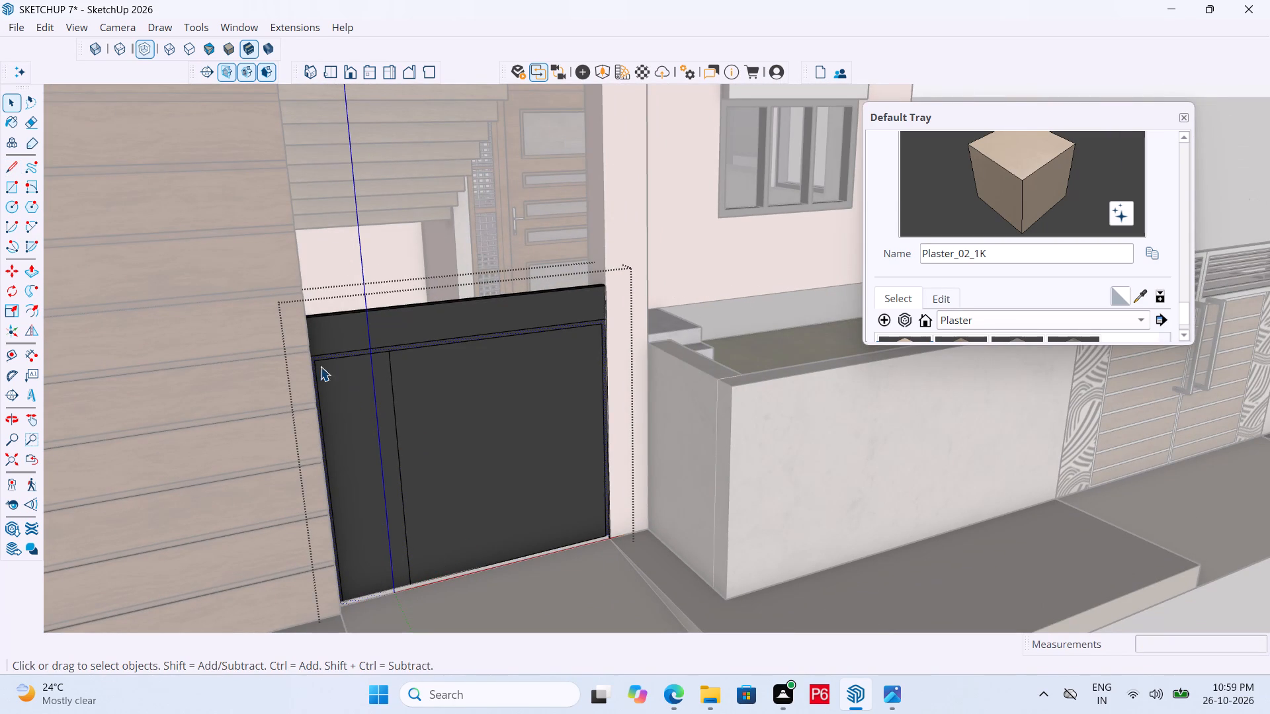
Offset the outline of the gate's wide section, on the column side of the dividing line, inward by 1".
{"action": "left_click", "coordinate": [30, 307]}
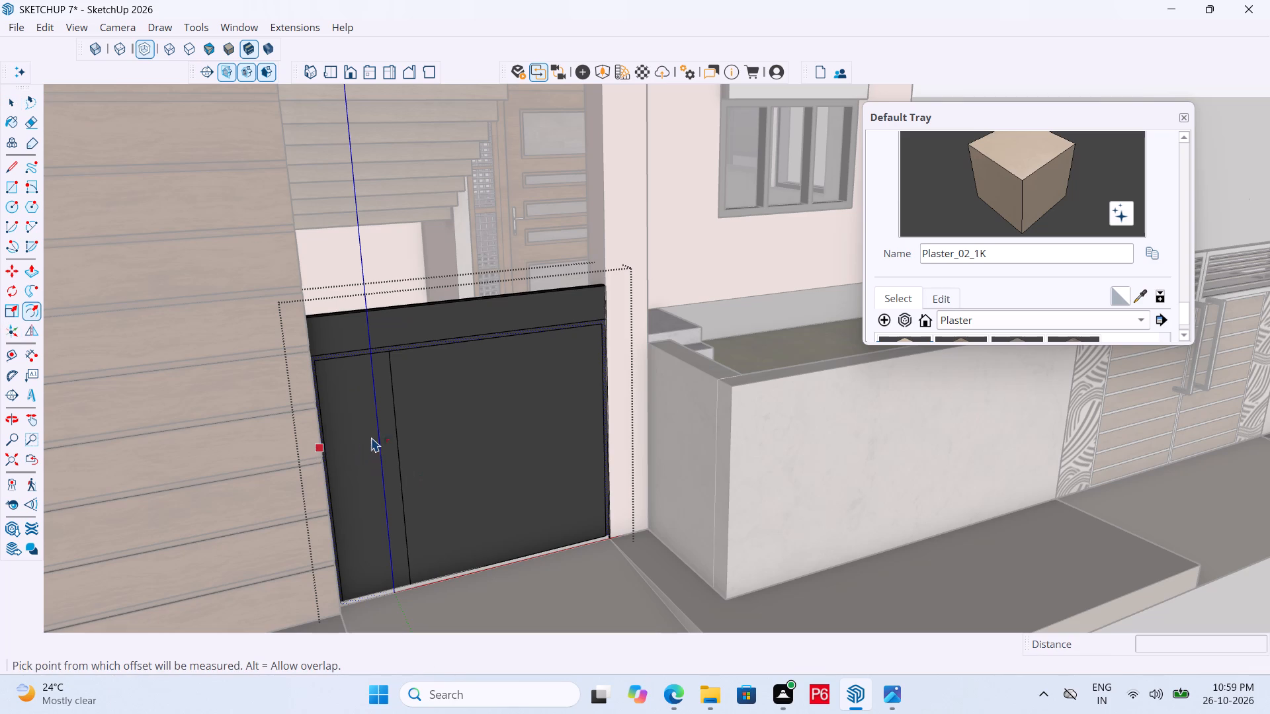
{"action": "key", "text": "space"}
{"action": "double_click", "coordinate": [473, 415]}
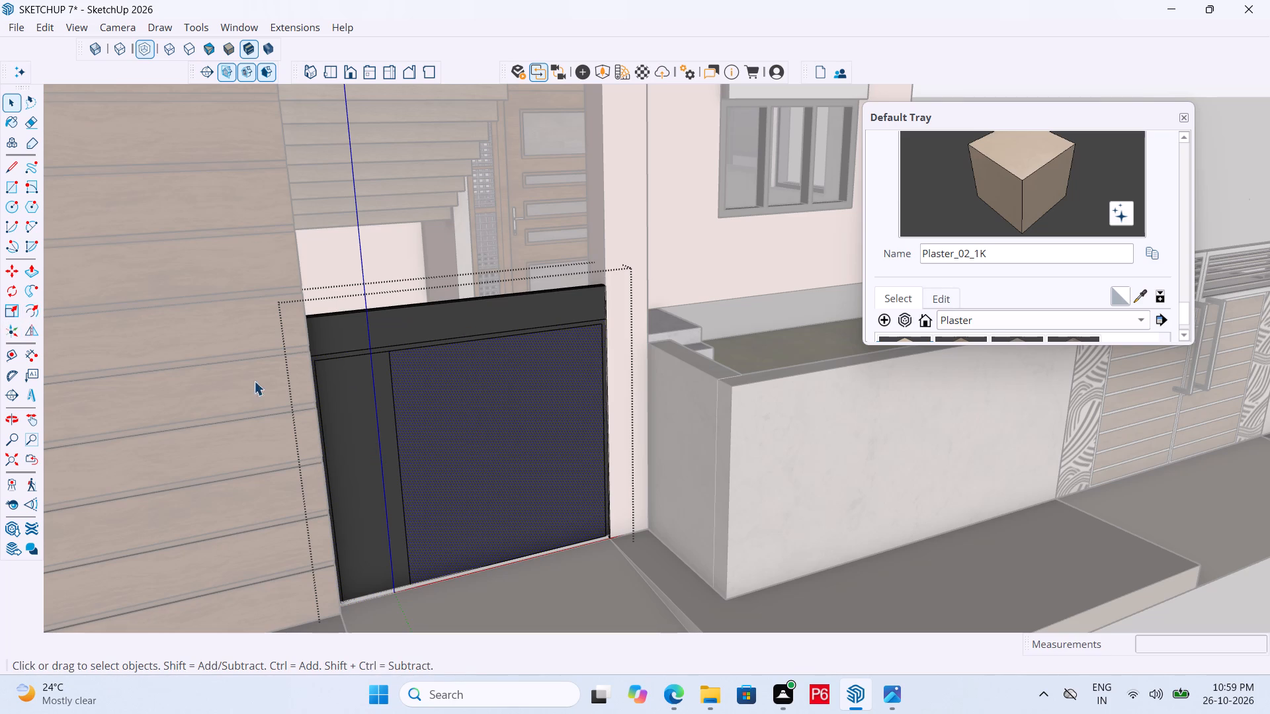
{"action": "left_click", "coordinate": [27, 309]}
{"action": "left_click", "coordinate": [469, 432]}
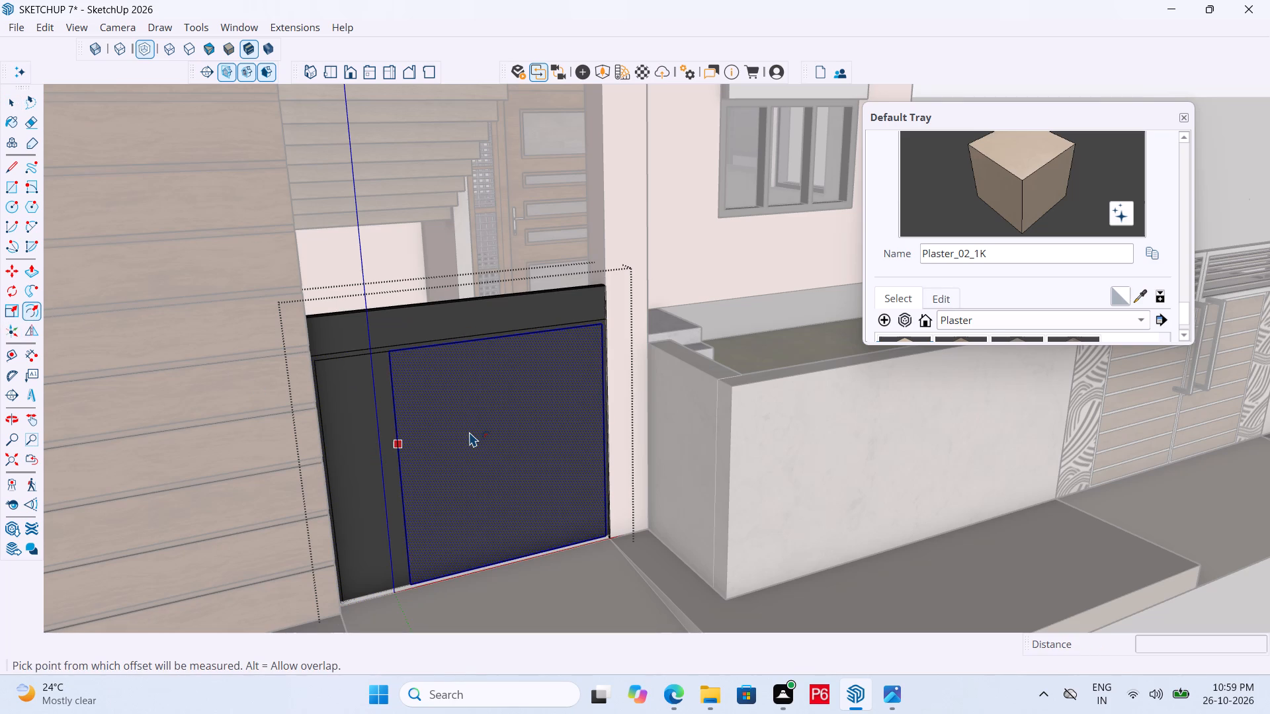
{"action": "scroll", "coordinate": [398, 390], "scroll_direction": "up", "scroll_amount": 9}
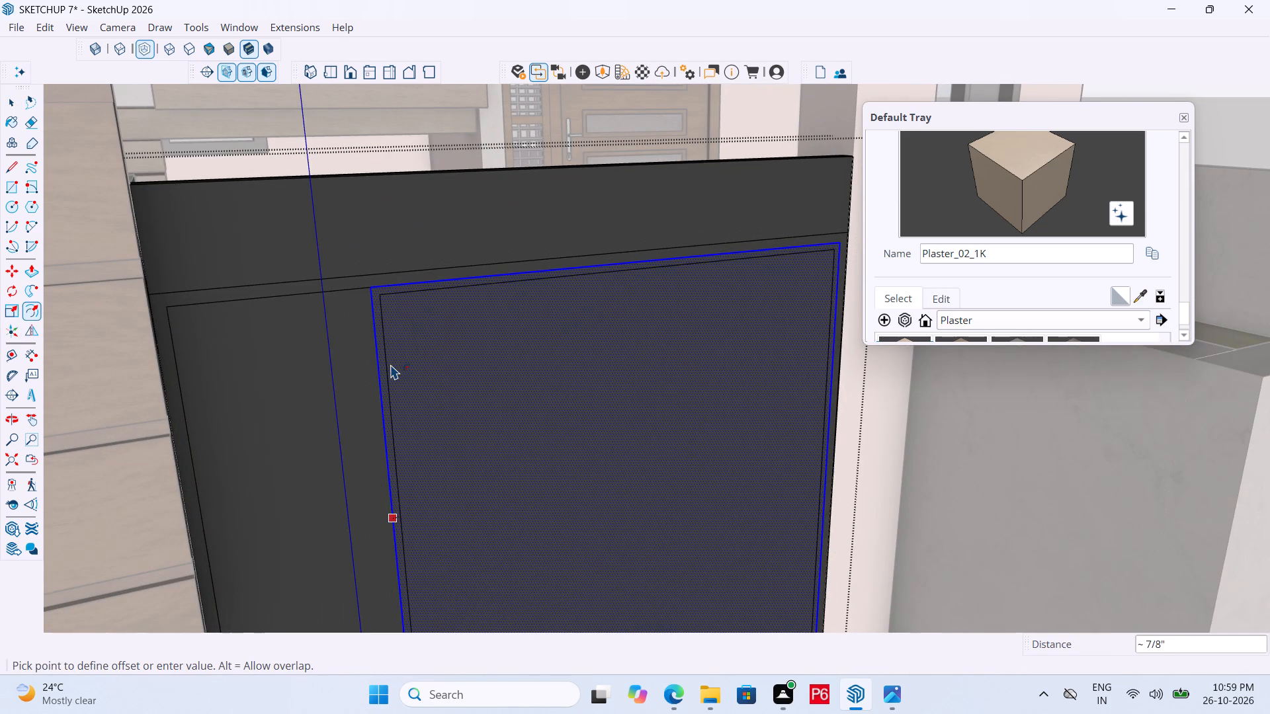
{"action": "type", "text": "1\""}
{"action": "key", "text": "Return"}
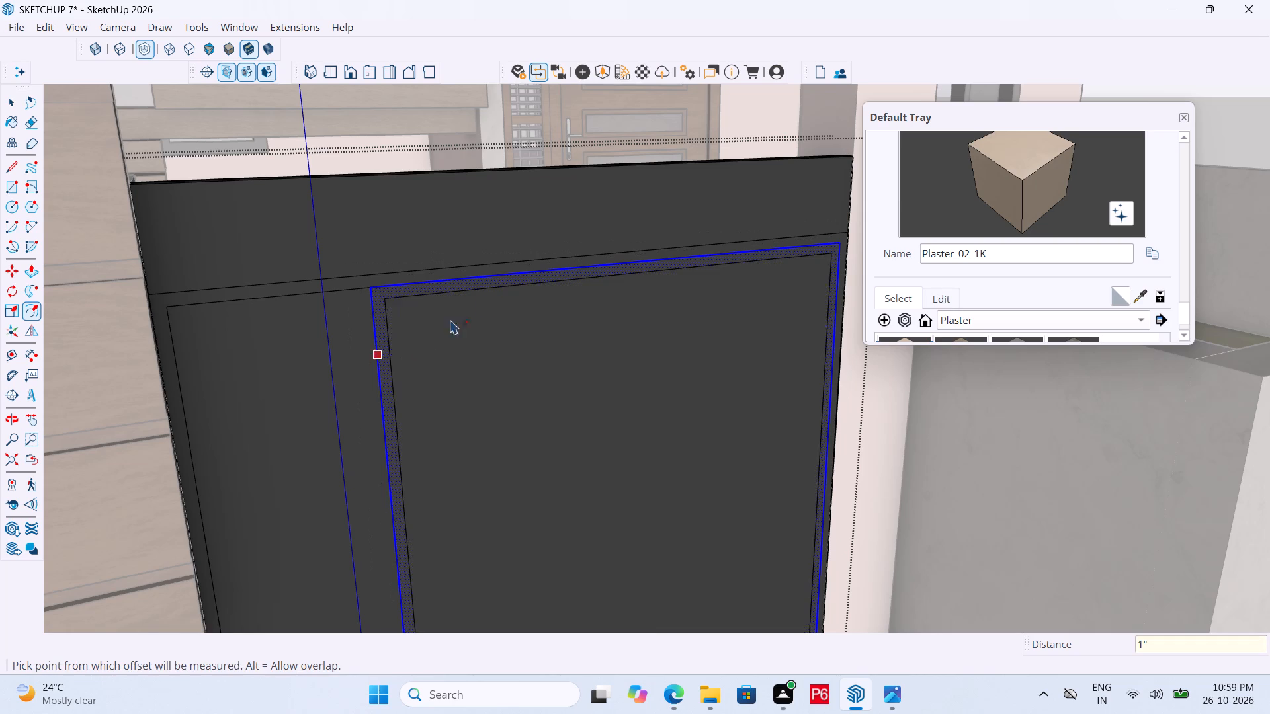
Repeat the same 1" inward offset on the gate's narrow section beside the wood-clad wall.
{"action": "scroll", "coordinate": [523, 266], "scroll_direction": "down", "scroll_amount": 6}
{"action": "key", "text": "space"}
{"action": "left_click", "coordinate": [405, 397]}
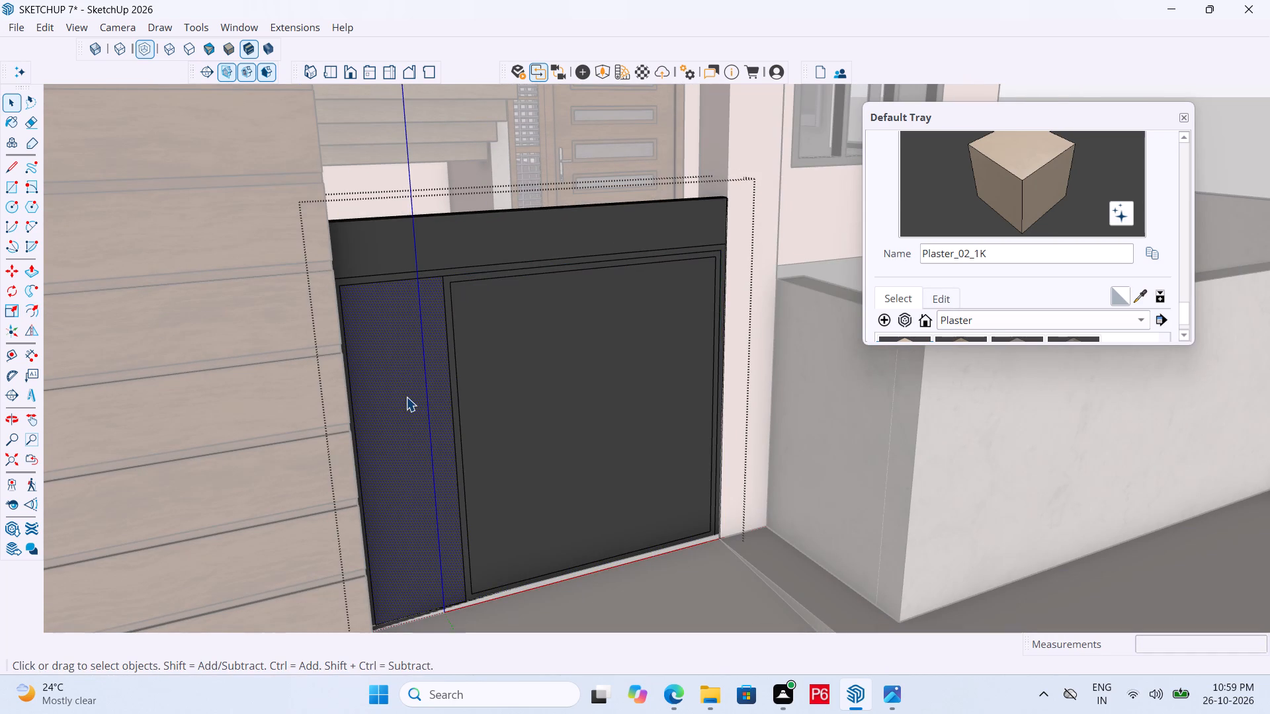
{"action": "left_click", "coordinate": [32, 309]}
{"action": "double_click", "coordinate": [392, 352]}
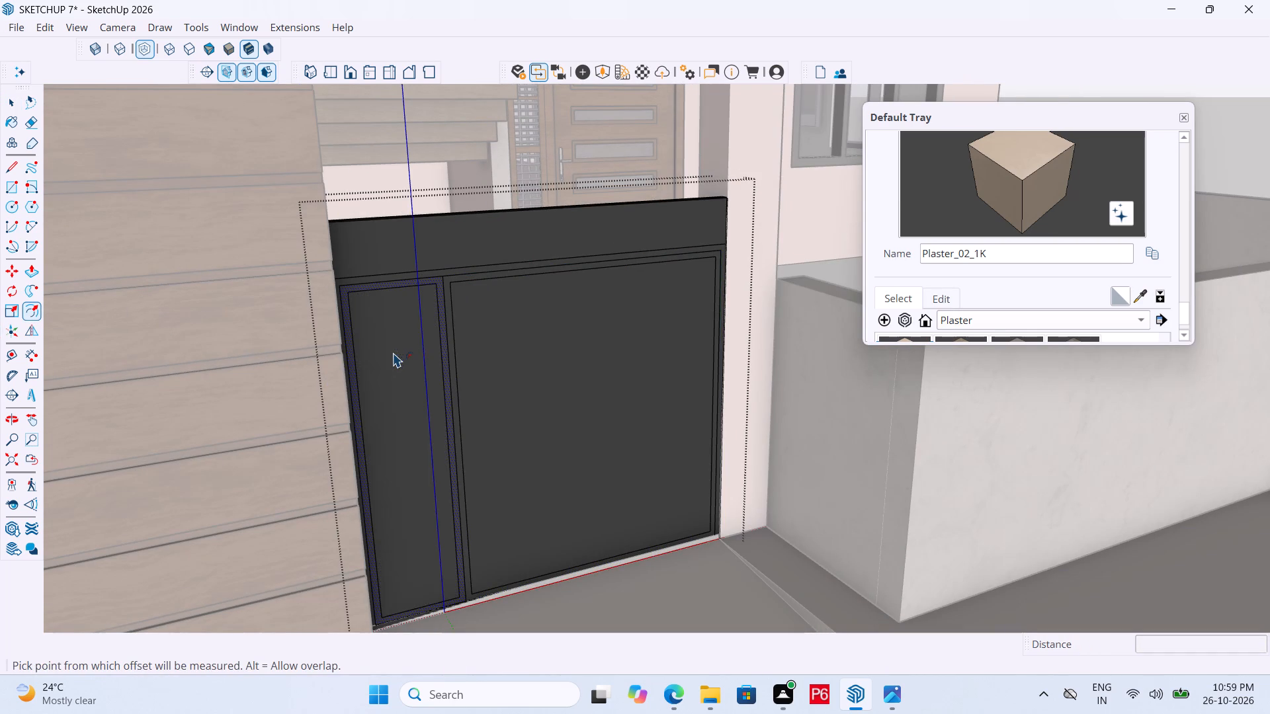
Save the model with the gate's inset outlines in place.
{"action": "middle_click_drag", "start_coordinate": [466, 352], "coordinate": [431, 362]}
{"action": "key", "text": "ctrl+s"}
{"action": "key", "text": "ctrl+s"}
{"action": "key", "text": "ctrl+s"}
{"action": "scroll", "coordinate": [412, 299], "scroll_direction": "up", "scroll_amount": 2, "text": "ctrl"}
{"action": "key", "text": "ctrl+s"}
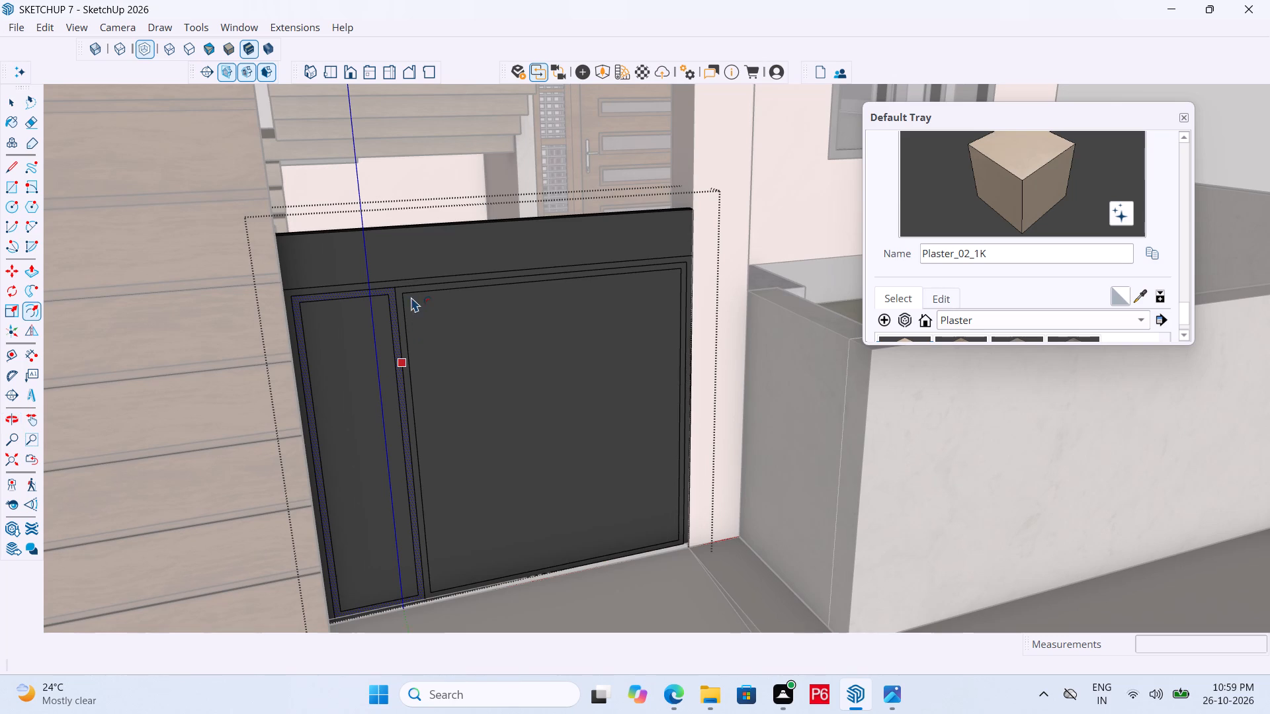
{"action": "scroll", "coordinate": [411, 297], "scroll_direction": "up", "scroll_amount": 3, "text": "ctrl"}
{"action": "key", "text": "ctrl+s"}
{"action": "key", "text": "ctrl+s"}
{"action": "key", "text": "ctrl+s"}
{"action": "scroll", "coordinate": [390, 292], "scroll_direction": "up", "scroll_amount": 4, "text": "ctrl"}
{"action": "scroll", "coordinate": [392, 292], "scroll_direction": "up", "scroll_amount": 10}
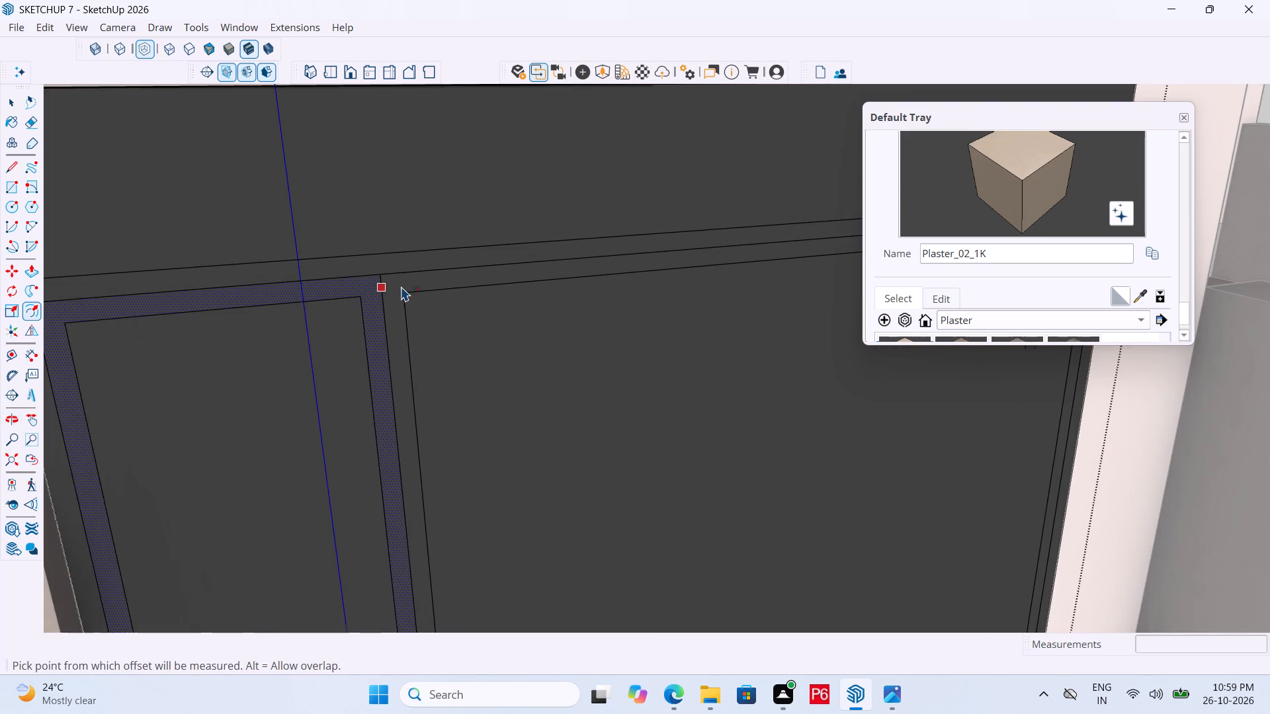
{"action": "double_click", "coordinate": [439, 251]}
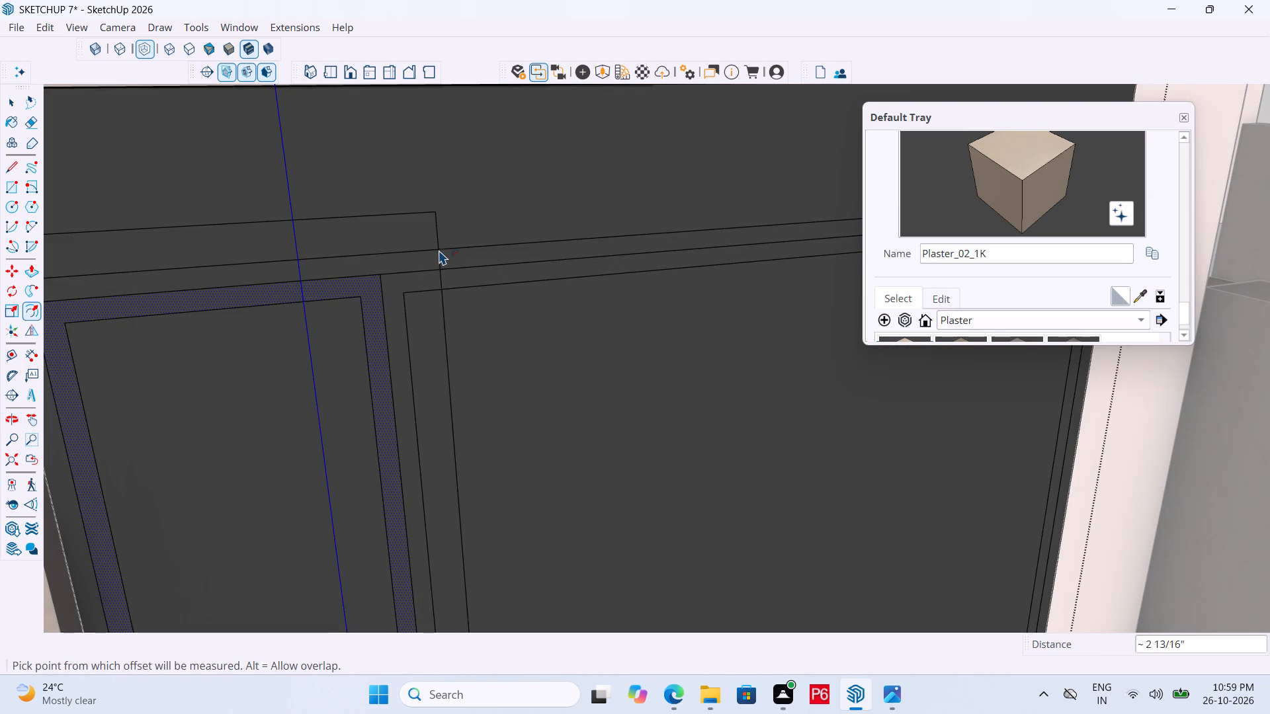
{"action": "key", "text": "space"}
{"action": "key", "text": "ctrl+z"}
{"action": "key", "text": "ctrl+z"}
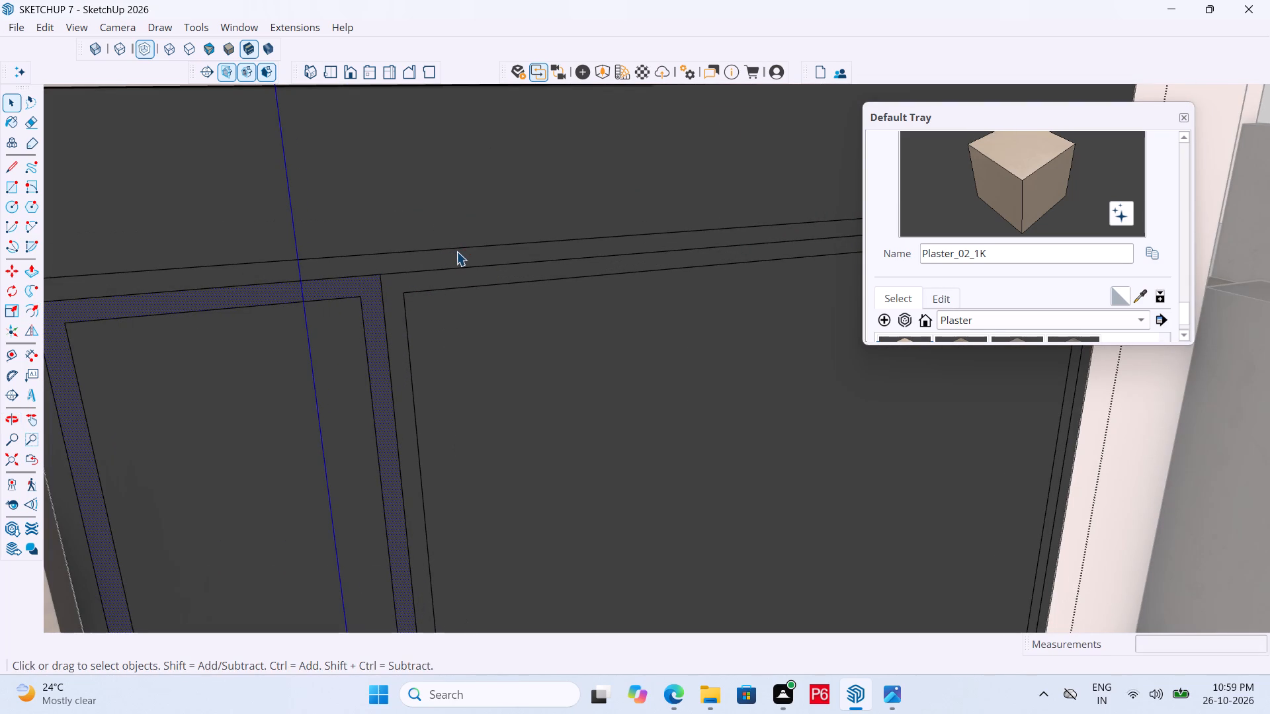
Delete the extra horizontal line just above the gate's two inset sections.
{"action": "key", "text": "space"}
{"action": "left_click", "coordinate": [460, 247]}
{"action": "key", "text": "Delete"}
{"action": "scroll", "coordinate": [488, 228], "scroll_direction": "down", "scroll_amount": 6}
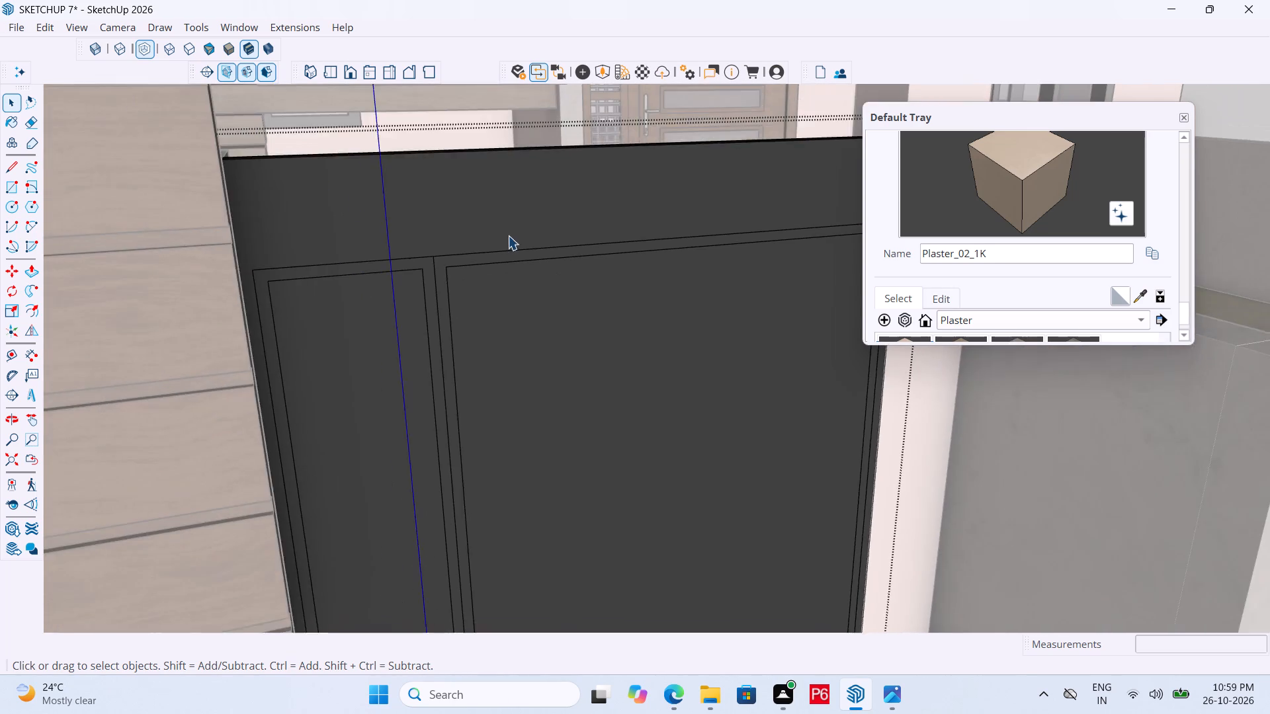
Delete the original vertical dividing line between the two inset section outlines, leaving the inset frames on the gate's face.
{"action": "scroll", "coordinate": [508, 235], "scroll_direction": "down", "scroll_amount": 5}
{"action": "middle_click_drag", "start_coordinate": [495, 327], "coordinate": [507, 330]}
{"action": "scroll", "coordinate": [493, 319], "scroll_direction": "up", "scroll_amount": 4}
{"action": "double_click", "coordinate": [480, 333]}
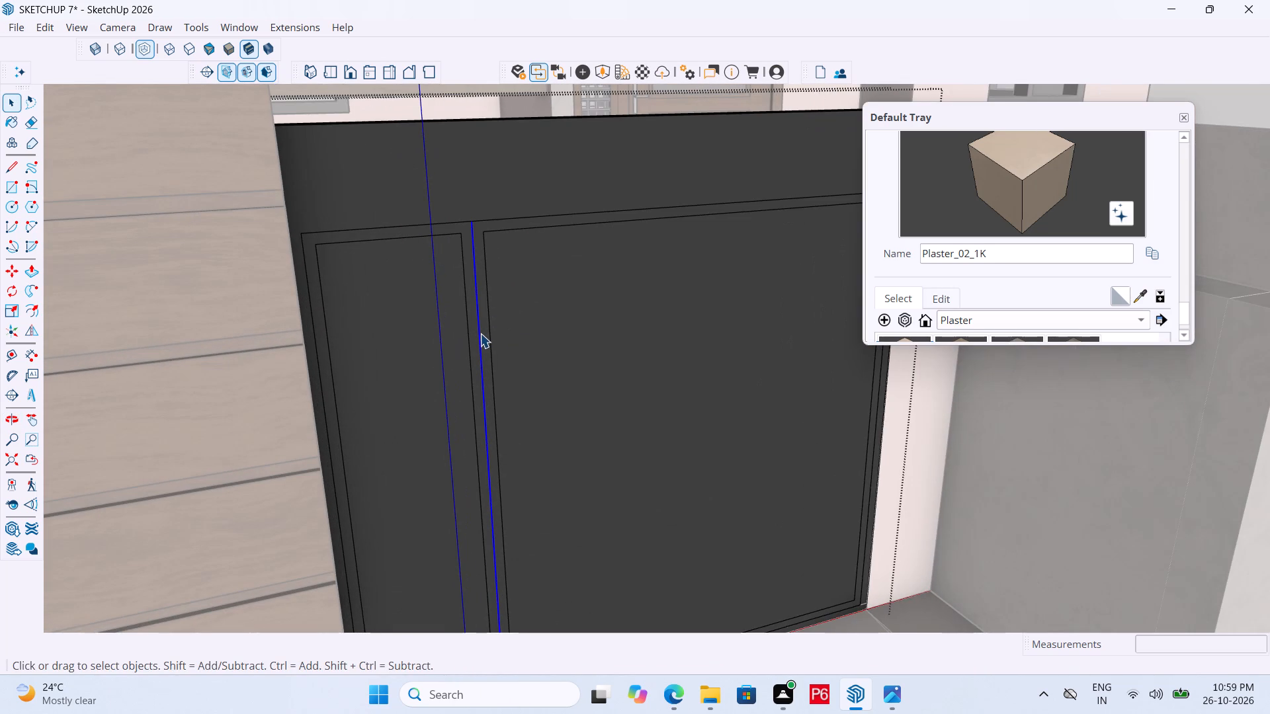
{"action": "double_click", "coordinate": [480, 333]}
{"action": "left_click", "coordinate": [481, 309]}
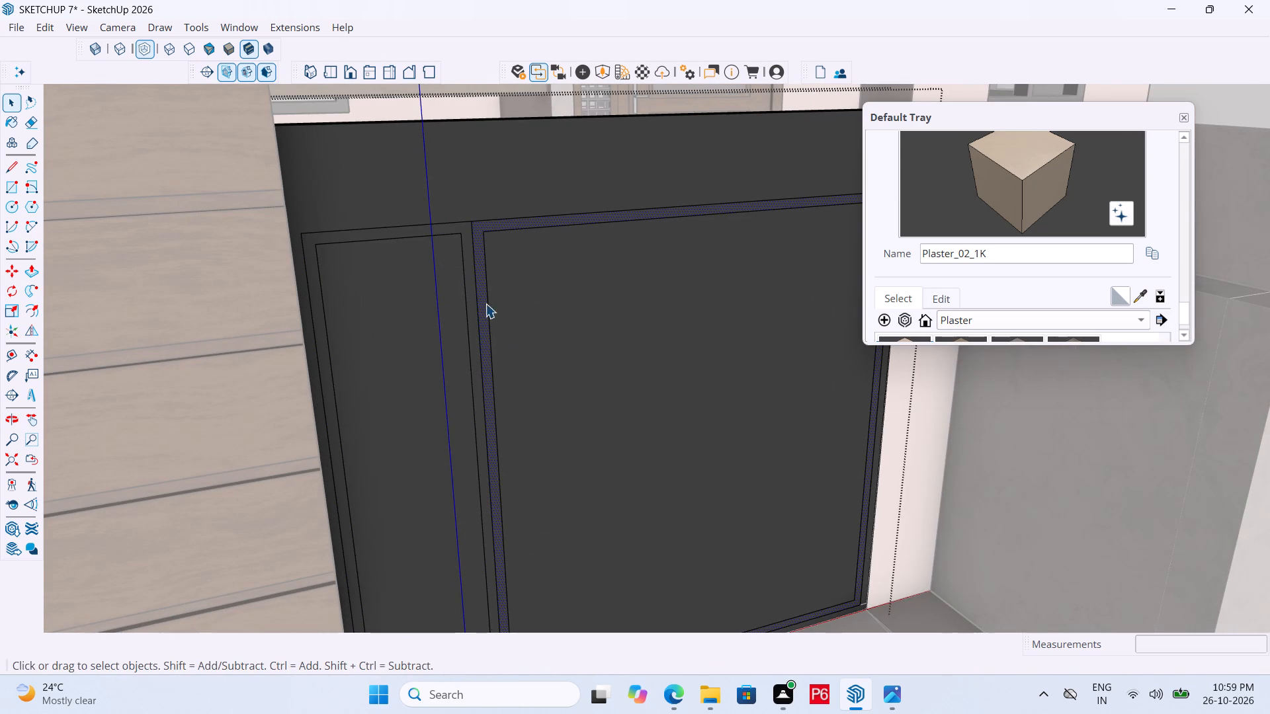
{"action": "double_click", "coordinate": [477, 313]}
{"action": "double_click", "coordinate": [481, 313]}
{"action": "scroll", "coordinate": [498, 323], "scroll_direction": "up", "scroll_amount": 5}
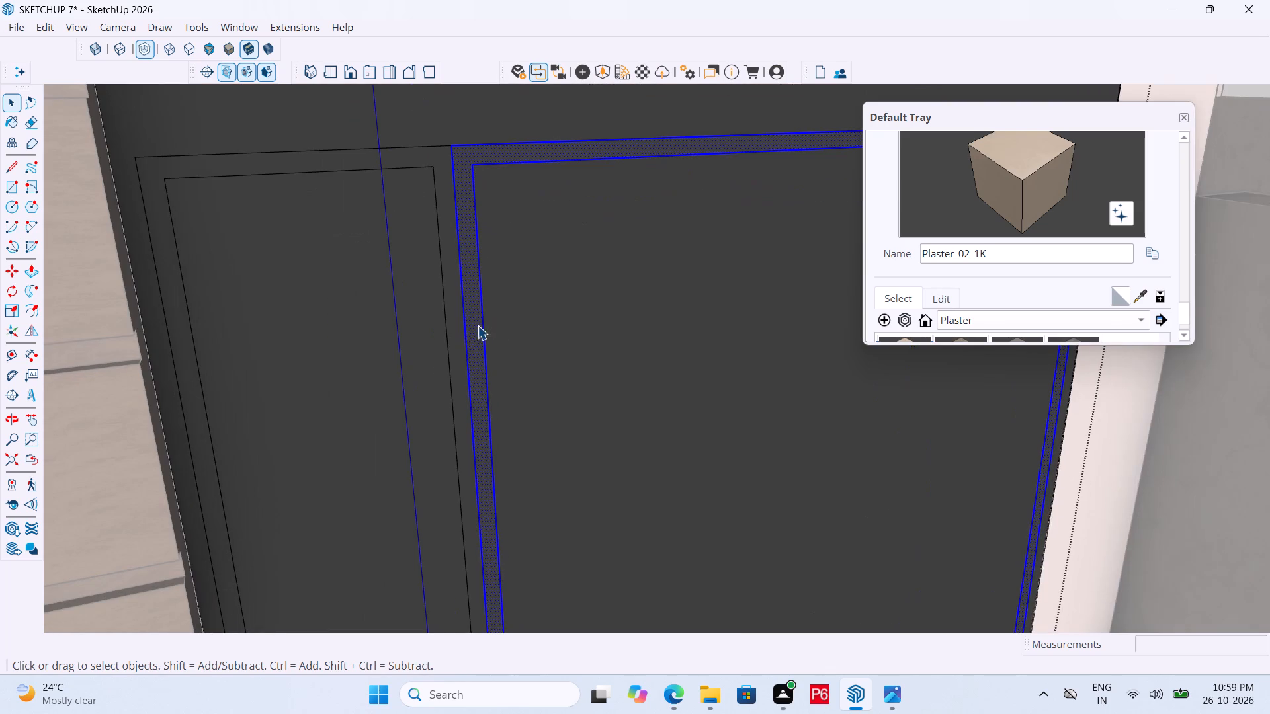
{"action": "left_click", "coordinate": [468, 335]}
{"action": "left_click", "coordinate": [466, 337]}
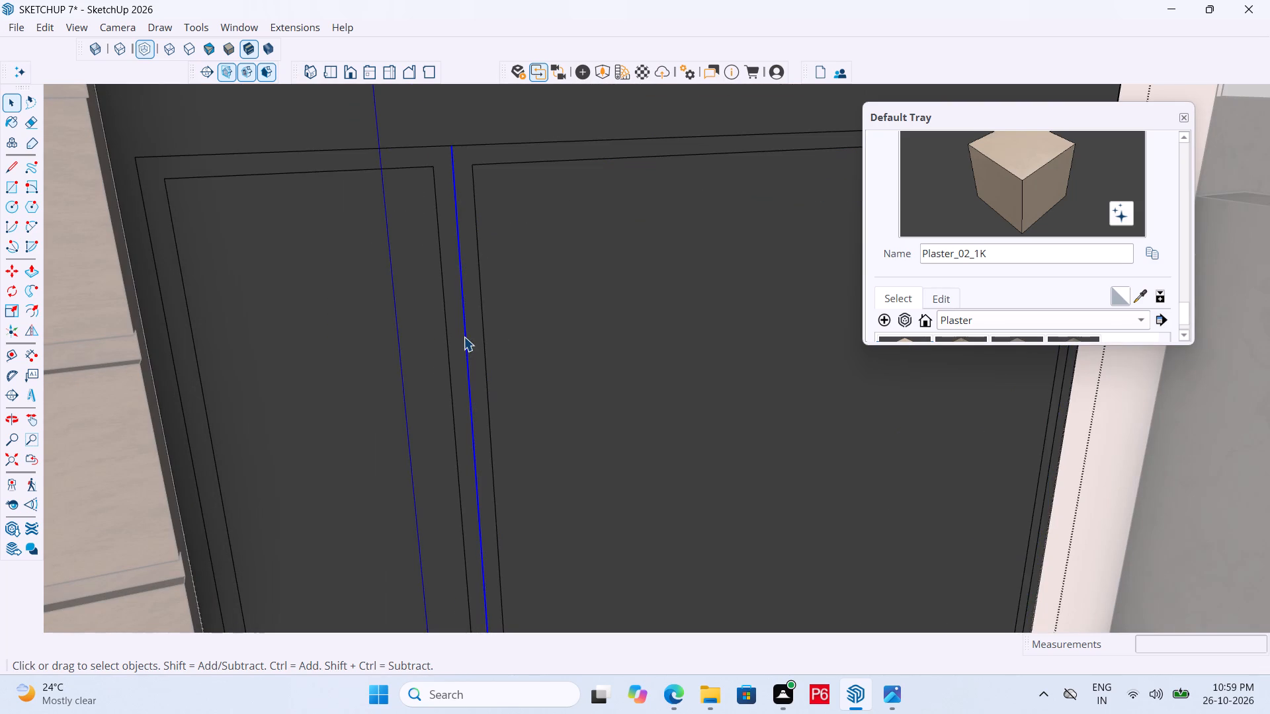
{"action": "key", "text": "Delete"}
Save the model with the gate's cleaned-up section outlines.
{"action": "scroll", "coordinate": [461, 327], "scroll_direction": "down", "scroll_amount": 12}
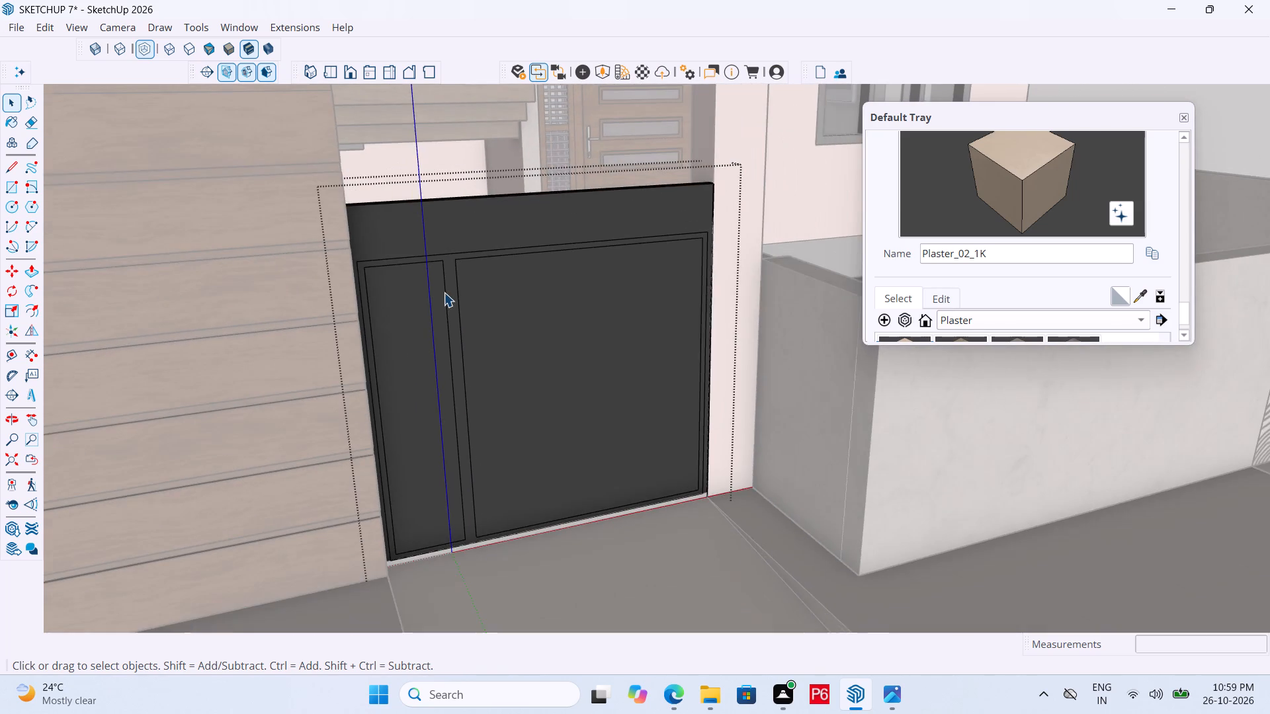
{"action": "middle_click_drag", "start_coordinate": [505, 361], "coordinate": [472, 370]}
{"action": "key", "text": "ctrl+s"}
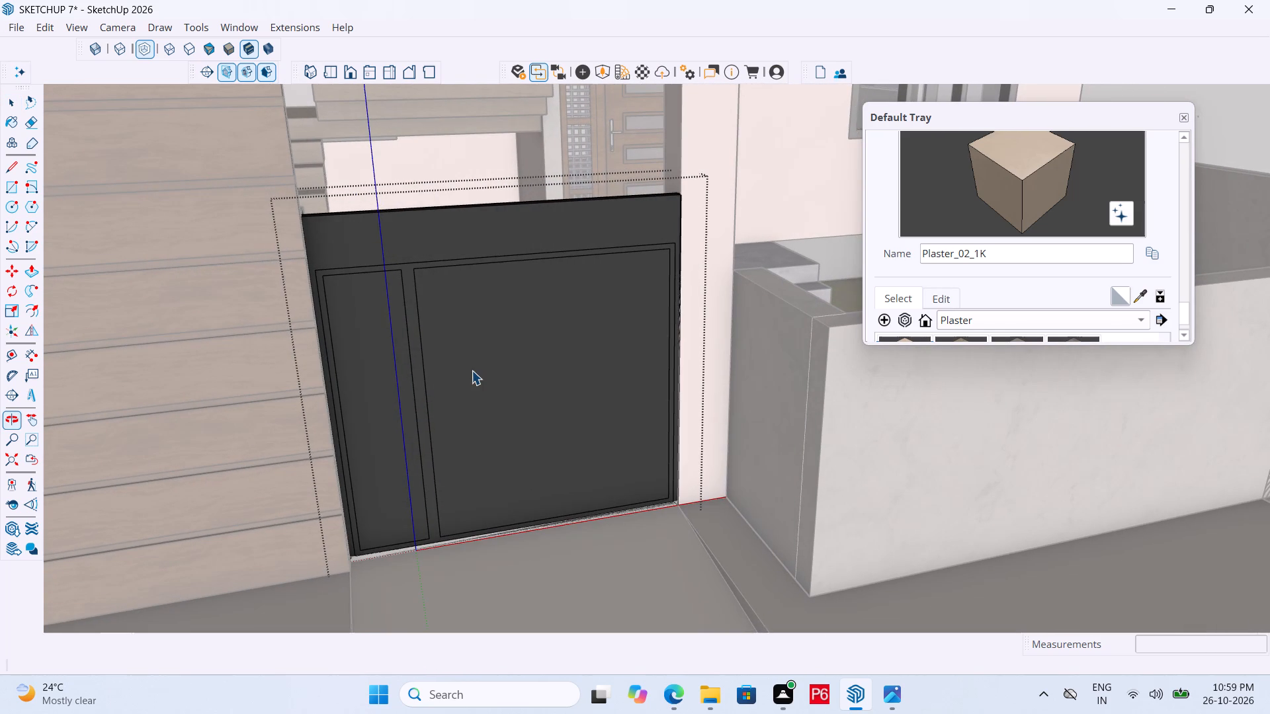
{"action": "key", "text": "ctrl+s"}
{"action": "key", "text": "ctrl+s"}
{"action": "key", "text": "ctrl+s"}
{"action": "key", "text": "ctrl+s"}
{"action": "key", "text": "ctrl+s"}
{"action": "key", "text": "ctrl+s"}
{"action": "key", "text": "ctrl+s"}
{"action": "key", "text": "ctrl+s"}
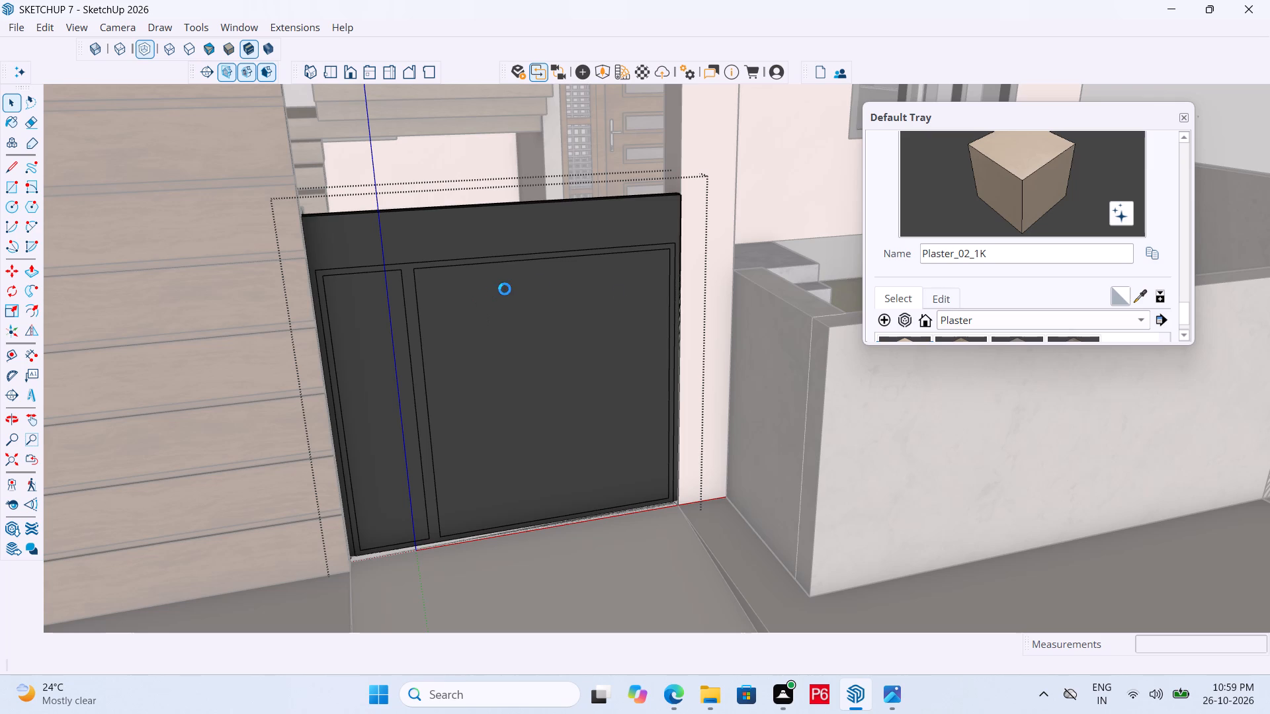
Examine the gate's inset sections and the plain band above them.
{"action": "scroll", "coordinate": [638, 288], "scroll_direction": "up", "scroll_amount": 5}
{"action": "scroll", "coordinate": [595, 264], "scroll_direction": "down", "scroll_amount": 3}
{"action": "key", "text": "space"}
{"action": "middle_click_drag", "start_coordinate": [554, 308], "coordinate": [566, 309]}
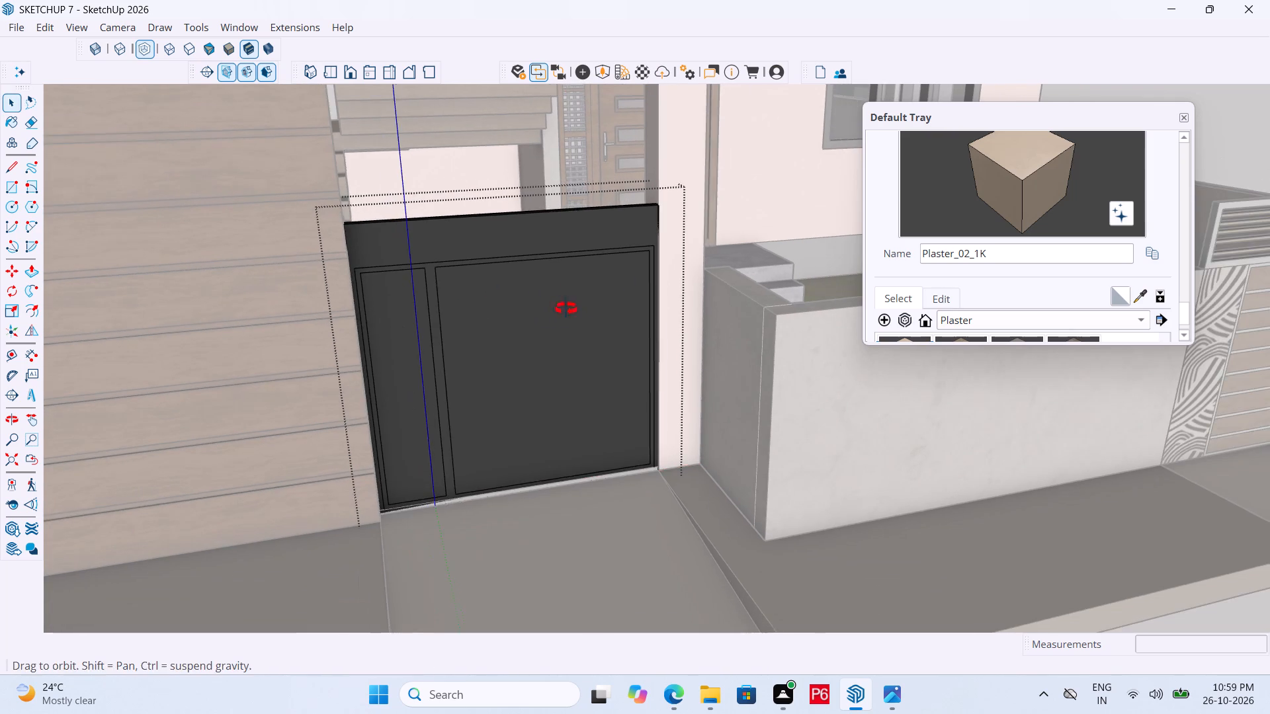
{"action": "middle_click_drag", "start_coordinate": [566, 309], "coordinate": [618, 311]}
{"action": "scroll", "coordinate": [589, 457], "scroll_direction": "up", "scroll_amount": 5}
{"action": "scroll", "coordinate": [549, 280], "scroll_direction": "up", "scroll_amount": 1}
{"action": "scroll", "coordinate": [511, 389], "scroll_direction": "down", "scroll_amount": 3}
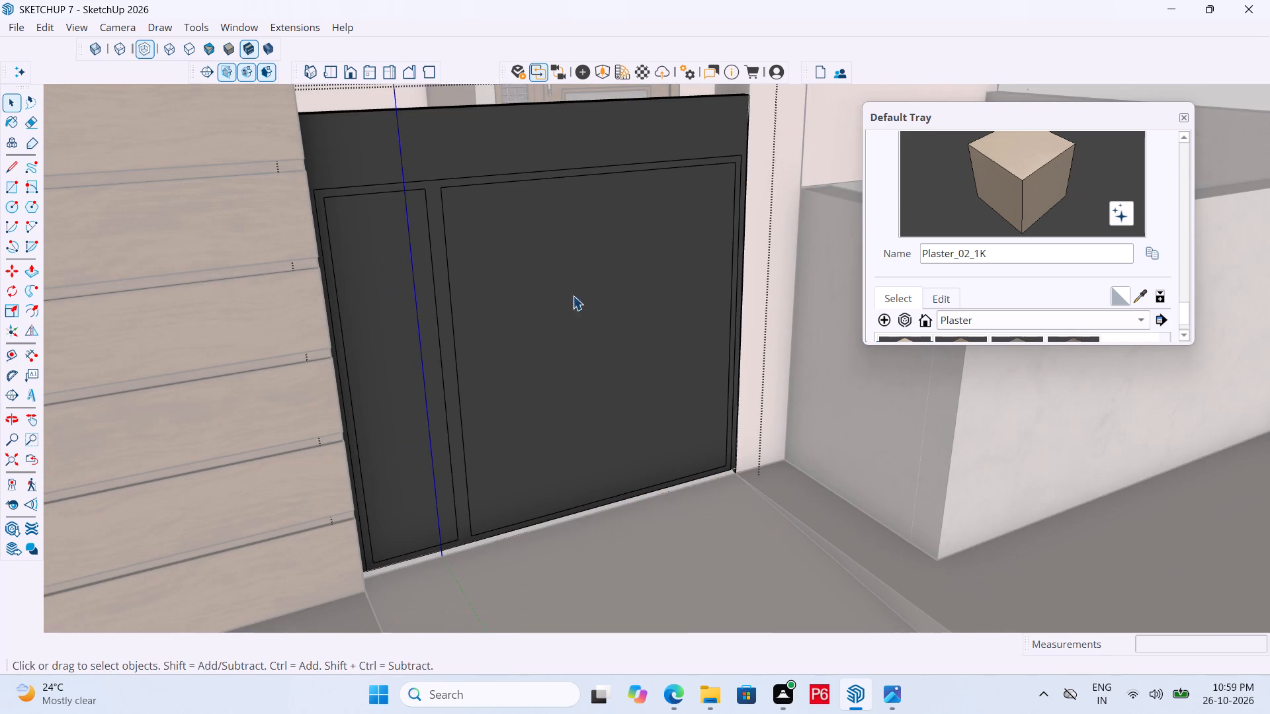
{"action": "scroll", "coordinate": [732, 135], "scroll_direction": "up", "scroll_amount": 3}
{"action": "scroll", "coordinate": [667, 292], "scroll_direction": "down", "scroll_amount": 10}
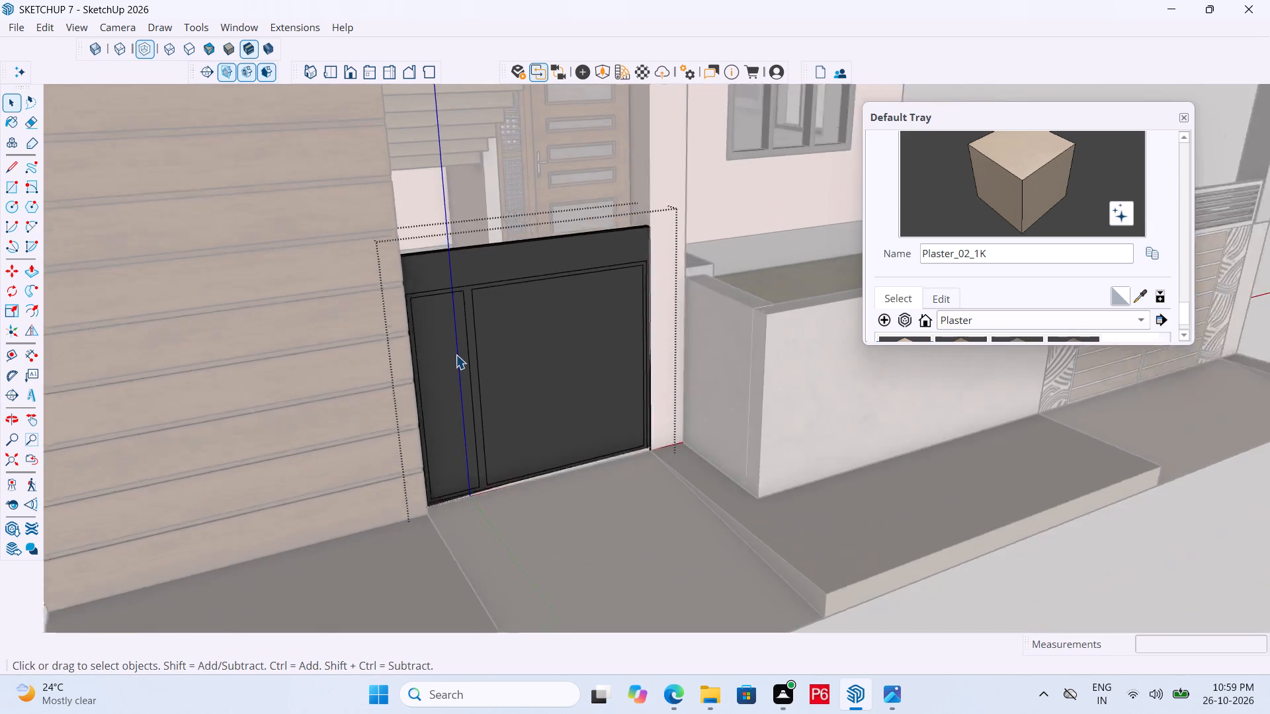
{"action": "scroll", "coordinate": [456, 354], "scroll_direction": "down", "scroll_amount": 7}
{"action": "scroll", "coordinate": [421, 363], "scroll_direction": "up", "scroll_amount": 5}
{"action": "scroll", "coordinate": [457, 270], "scroll_direction": "up", "scroll_amount": 6}
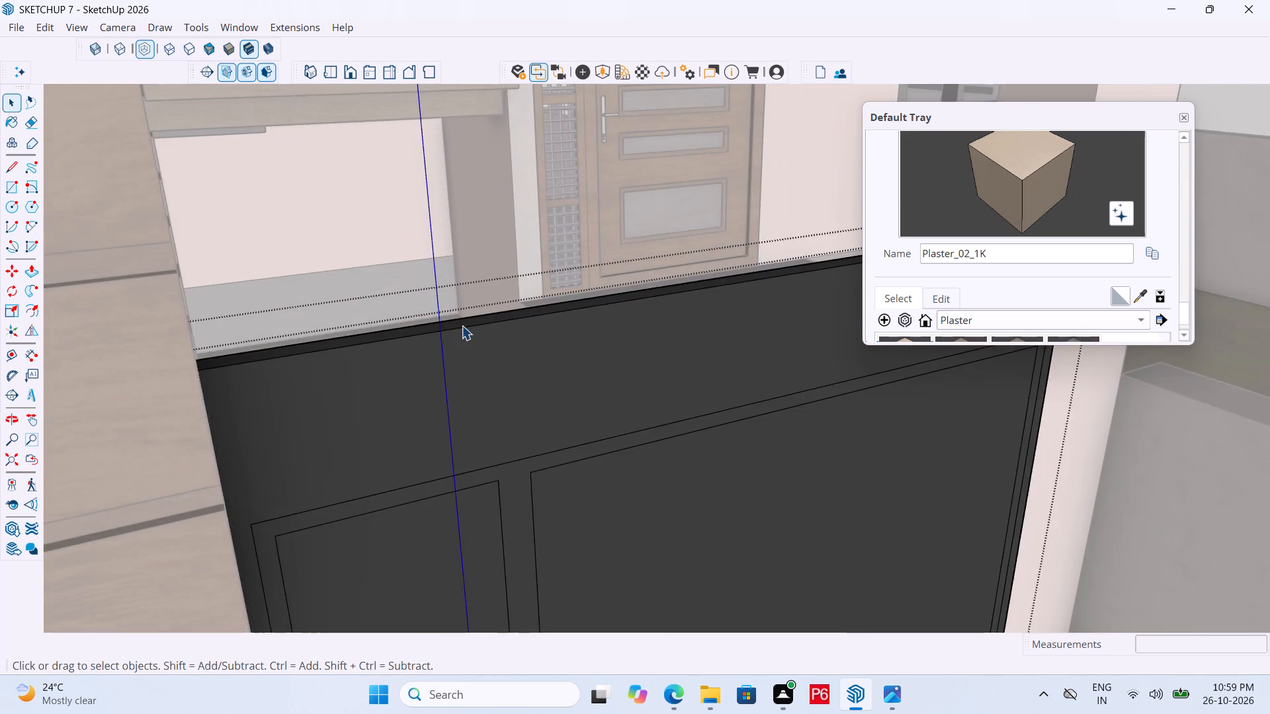
{"action": "scroll", "coordinate": [462, 325], "scroll_direction": "up", "scroll_amount": 1}
{"action": "scroll", "coordinate": [546, 241], "scroll_direction": "down", "scroll_amount": 4}
Draw a rectangle about 8 5/8" by 5' 1 15/16" over the gate's top band, ending at the upper corner of the wide section.
{"action": "middle_click_drag", "start_coordinate": [542, 307], "coordinate": [394, 303]}
{"action": "key", "text": "r"}
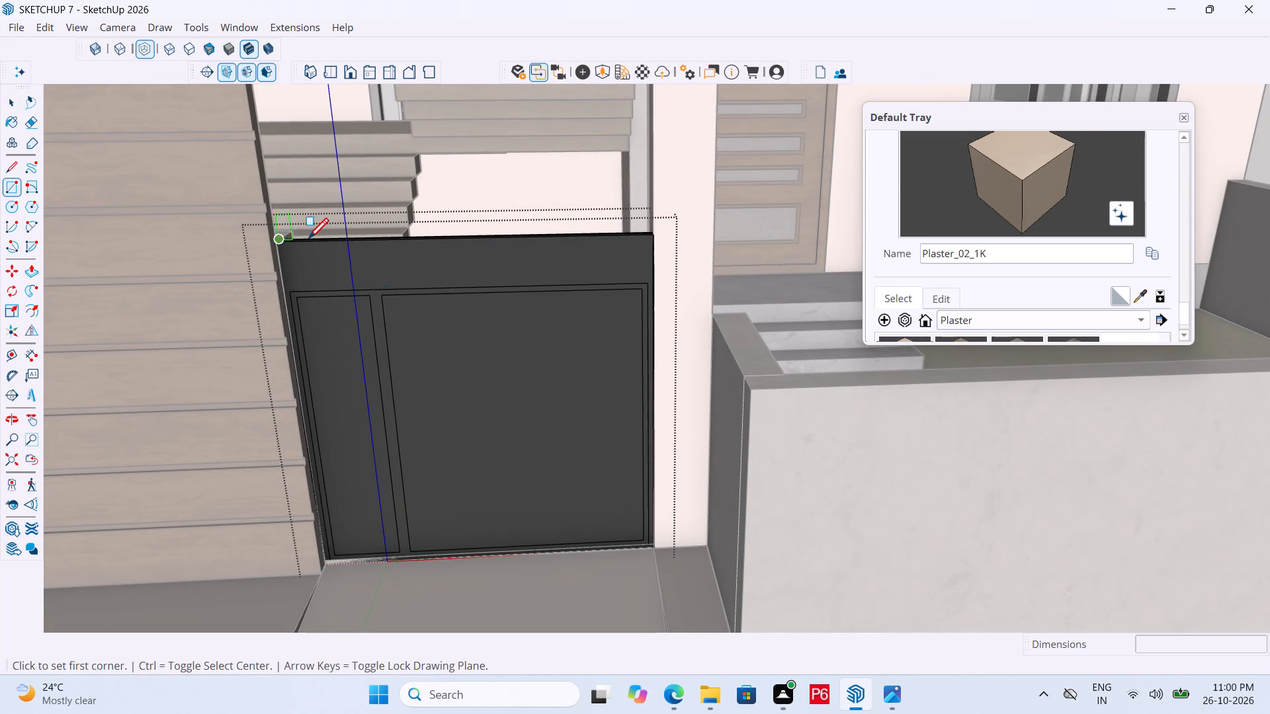
{"action": "scroll", "coordinate": [499, 301], "scroll_direction": "up", "scroll_amount": 4}
{"action": "scroll", "coordinate": [168, 237], "scroll_direction": "up", "scroll_amount": 6}
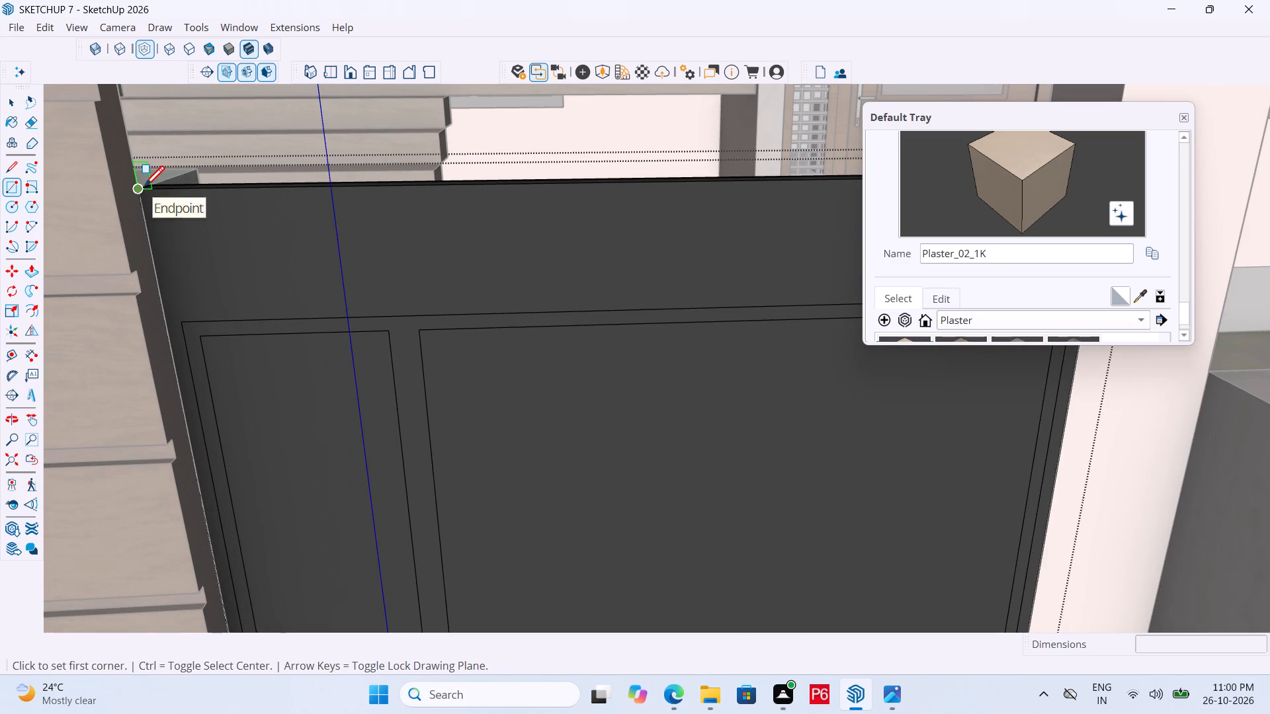
{"action": "left_click", "coordinate": [144, 188]}
{"action": "scroll", "coordinate": [346, 320], "scroll_direction": "down", "scroll_amount": 7}
{"action": "middle_click_drag", "start_coordinate": [457, 359], "coordinate": [626, 352]}
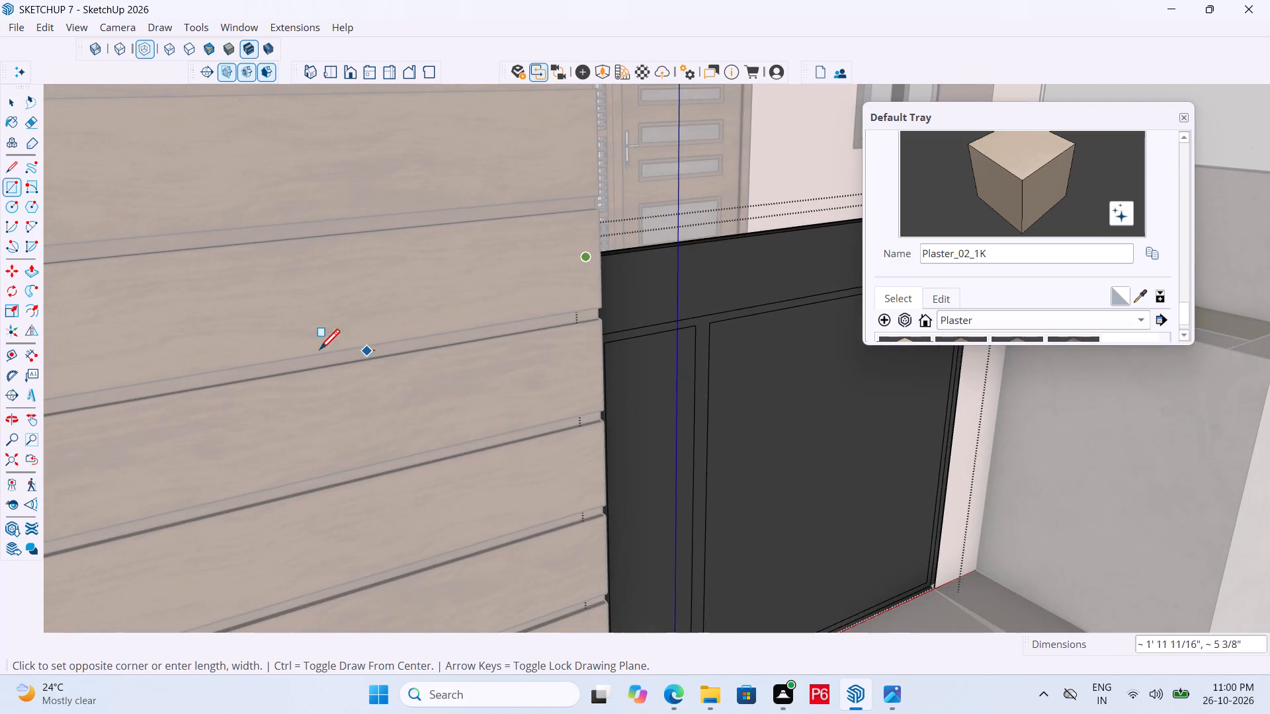
{"action": "scroll", "coordinate": [228, 366], "scroll_direction": "down", "scroll_amount": 6}
{"action": "scroll", "coordinate": [728, 296], "scroll_direction": "up", "scroll_amount": 11}
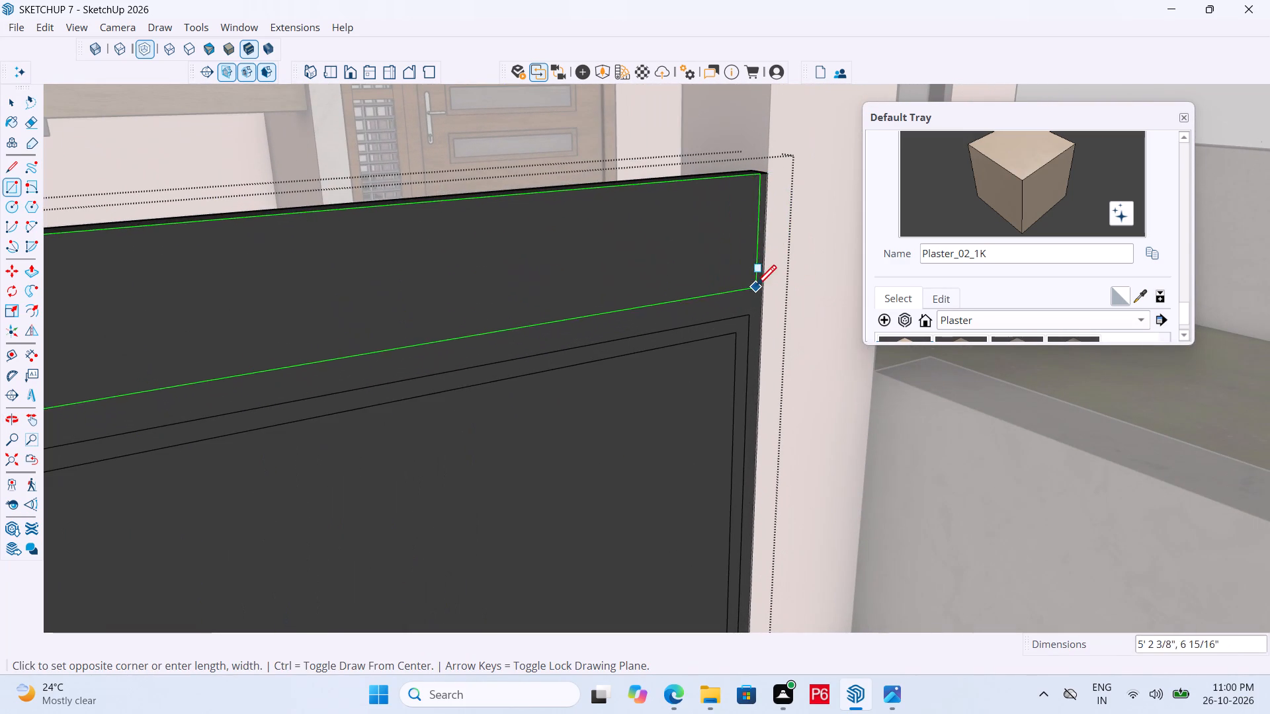
{"action": "middle_click_drag", "start_coordinate": [792, 320], "coordinate": [794, 279]}
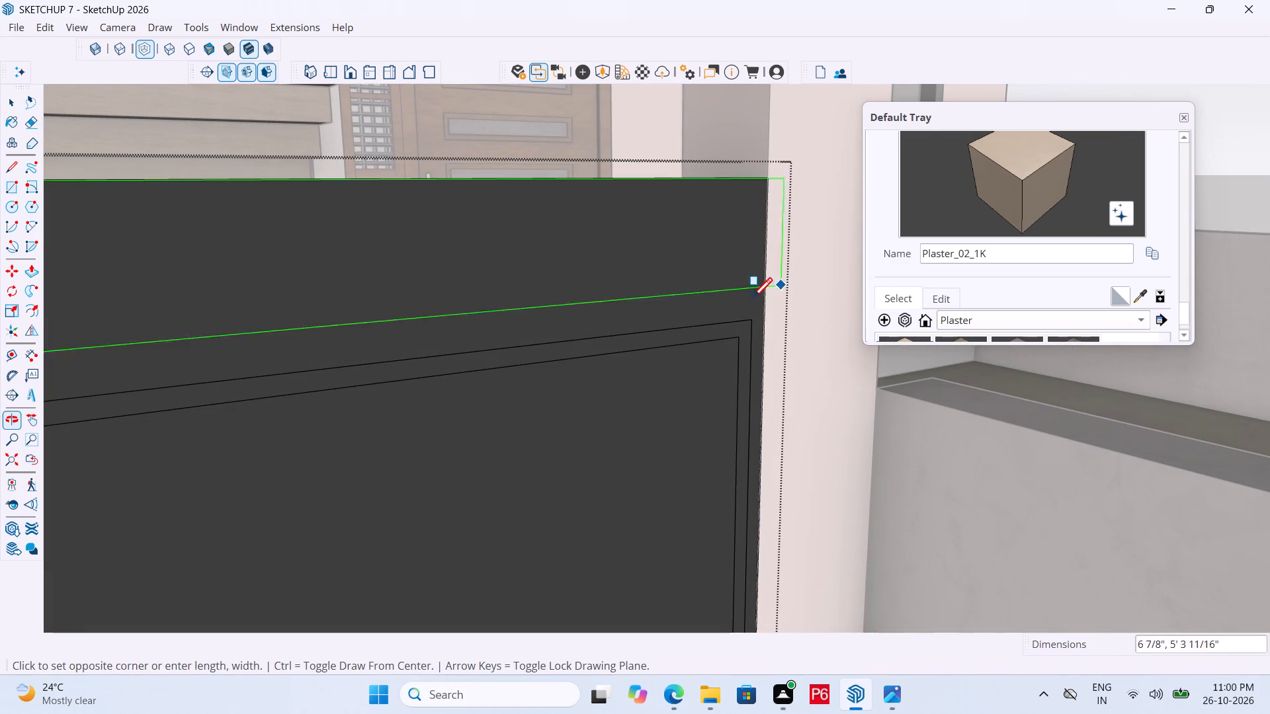
{"action": "left_click", "coordinate": [750, 319]}
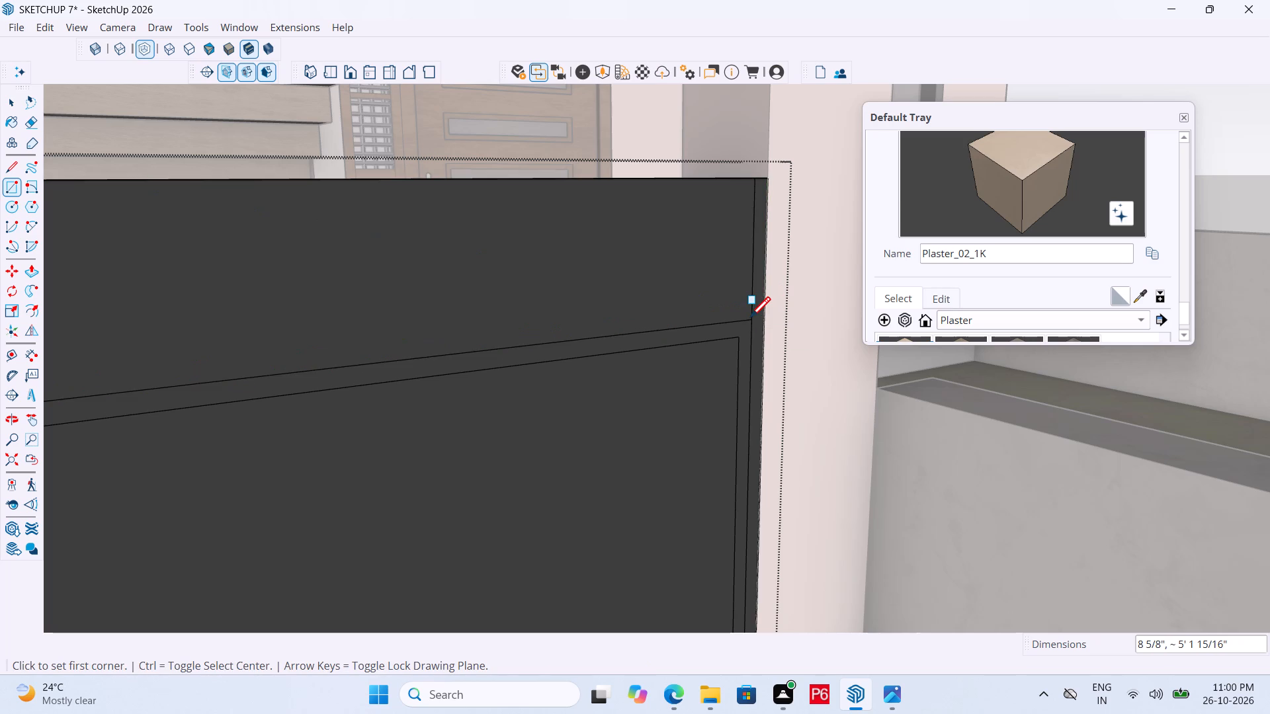
Offset the outline of the gate's top band rectangle inward by 1".
{"action": "scroll", "coordinate": [658, 280], "scroll_direction": "down", "scroll_amount": 5}
{"action": "middle_click_drag", "start_coordinate": [666, 288], "coordinate": [567, 335]}
{"action": "scroll", "coordinate": [693, 285], "scroll_direction": "down", "scroll_amount": 7}
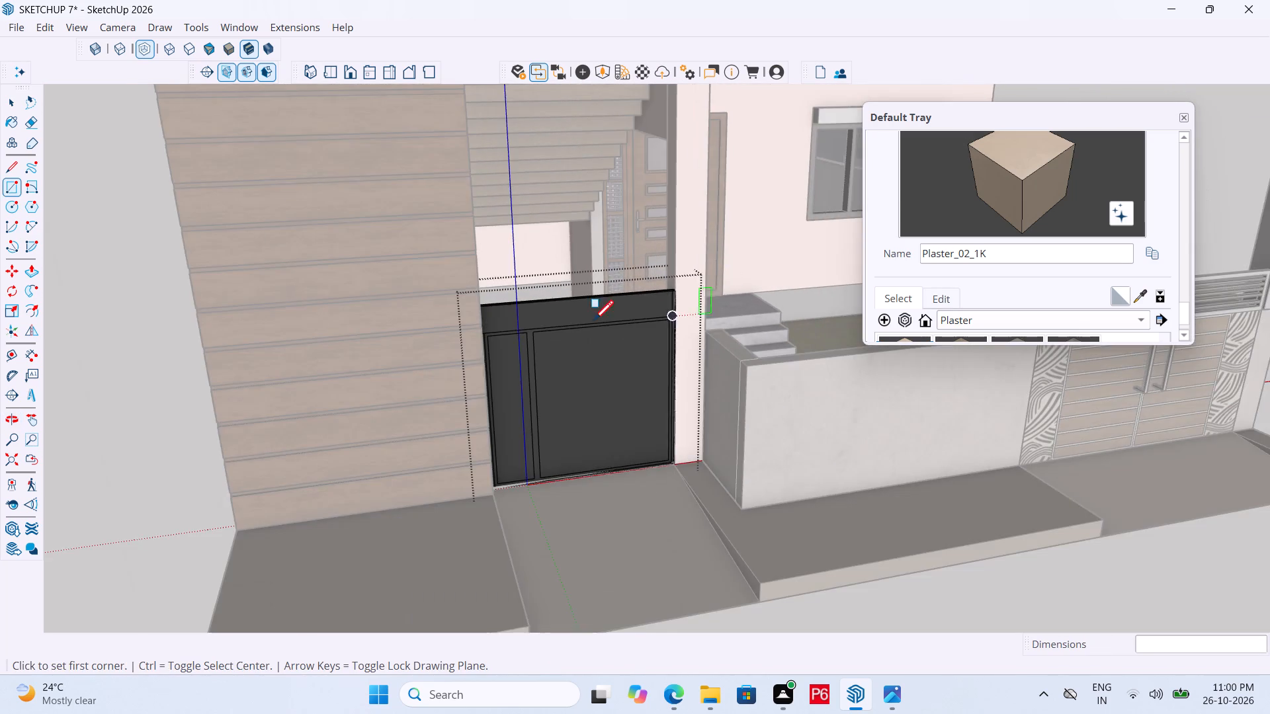
{"action": "middle_click_drag", "start_coordinate": [513, 332], "coordinate": [377, 323]}
{"action": "scroll", "coordinate": [377, 321], "scroll_direction": "up", "scroll_amount": 11}
{"action": "key", "text": "space"}
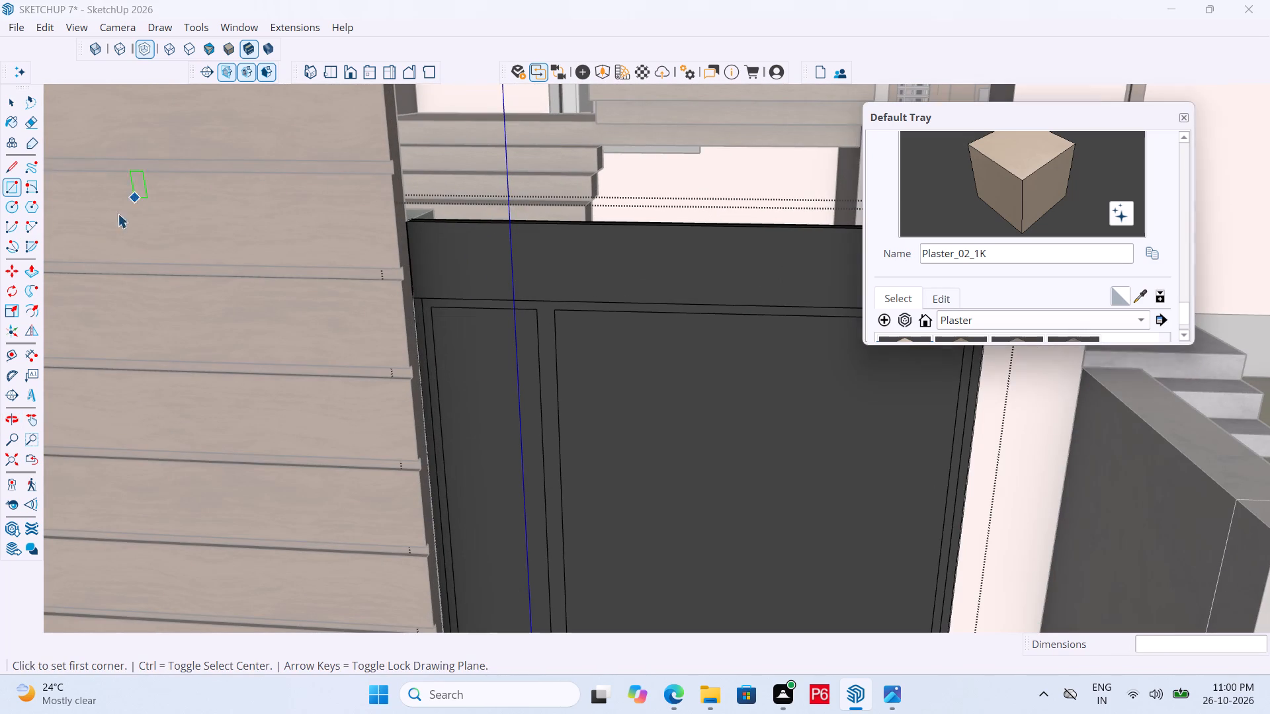
{"action": "left_click", "coordinate": [36, 305]}
{"action": "left_click", "coordinate": [498, 253]}
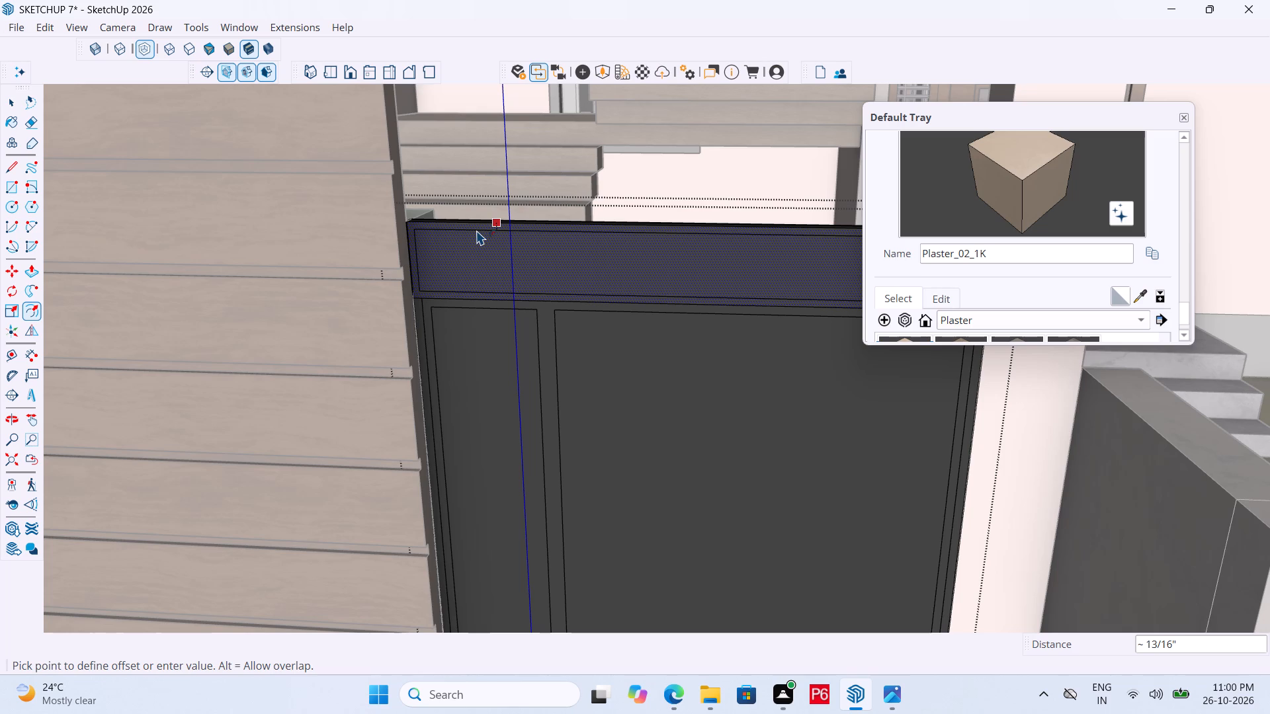
{"action": "type", "text": "1\""}
{"action": "key", "text": "Return"}
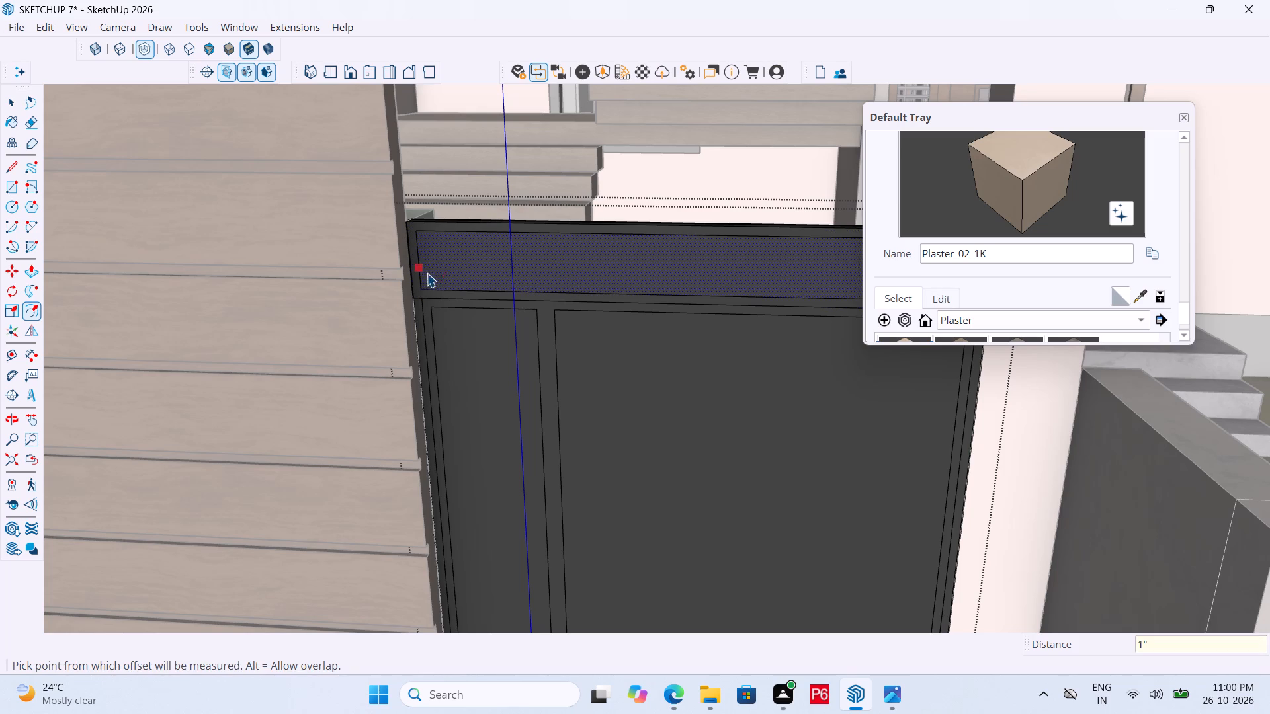
Save the model with the top band's inset outline in place.
{"action": "key", "text": "ctrl+s"}
{"action": "key", "text": "ctrl+s"}
{"action": "key", "text": "ctrl+s"}
{"action": "key", "text": "ctrl+s"}
{"action": "key", "text": "ctrl+s"}
{"action": "key", "text": "ctrl+s"}
{"action": "key", "text": "ctrl+s"}
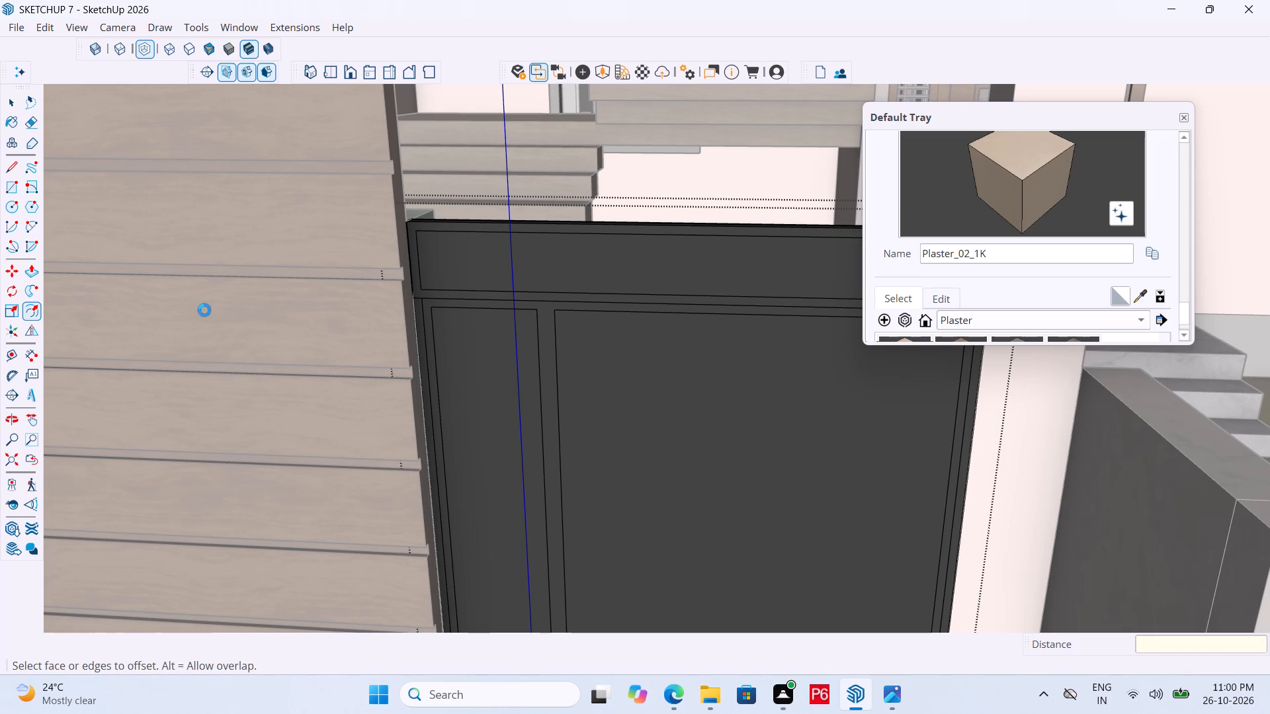
Close the Default Tray and draw a horizontal line across the top band's inset panel, near its upper edge, from side to side.
{"action": "scroll", "coordinate": [192, 304], "scroll_direction": "down", "scroll_amount": 8}
{"action": "scroll", "coordinate": [278, 364], "scroll_direction": "down", "scroll_amount": 4}
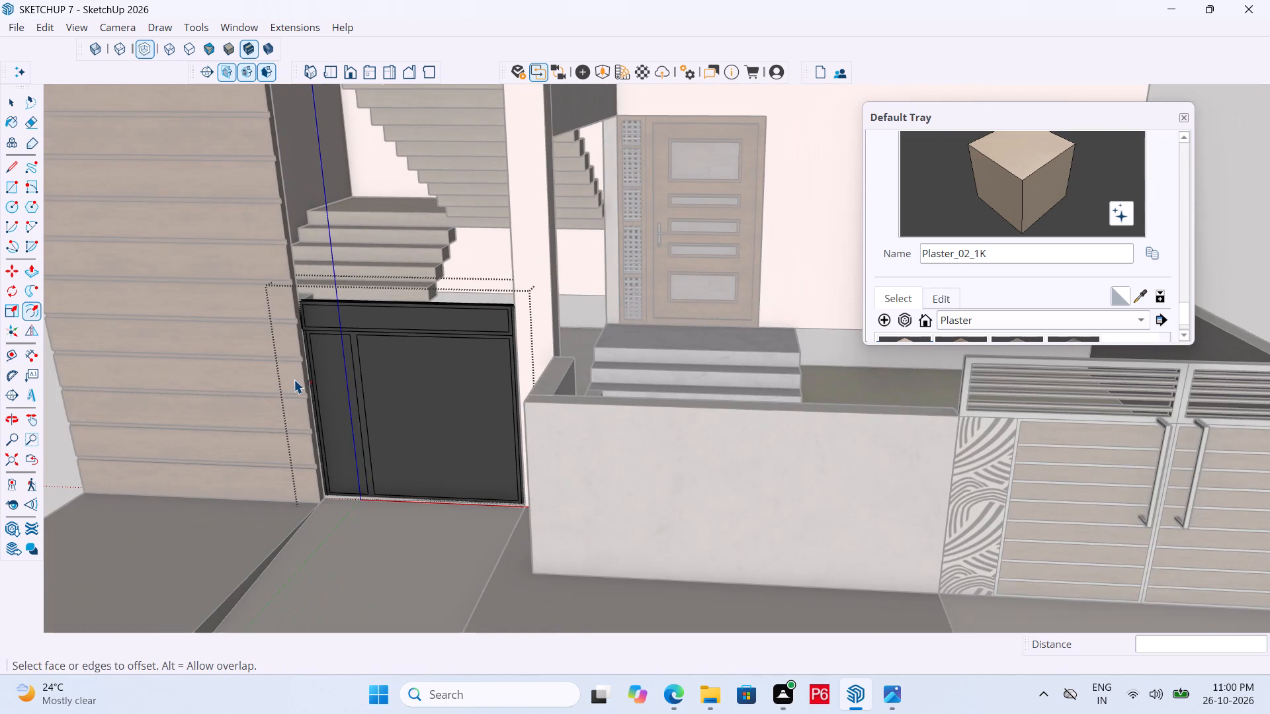
{"action": "scroll", "coordinate": [294, 379], "scroll_direction": "down", "scroll_amount": 2}
{"action": "scroll", "coordinate": [320, 306], "scroll_direction": "up", "scroll_amount": 14}
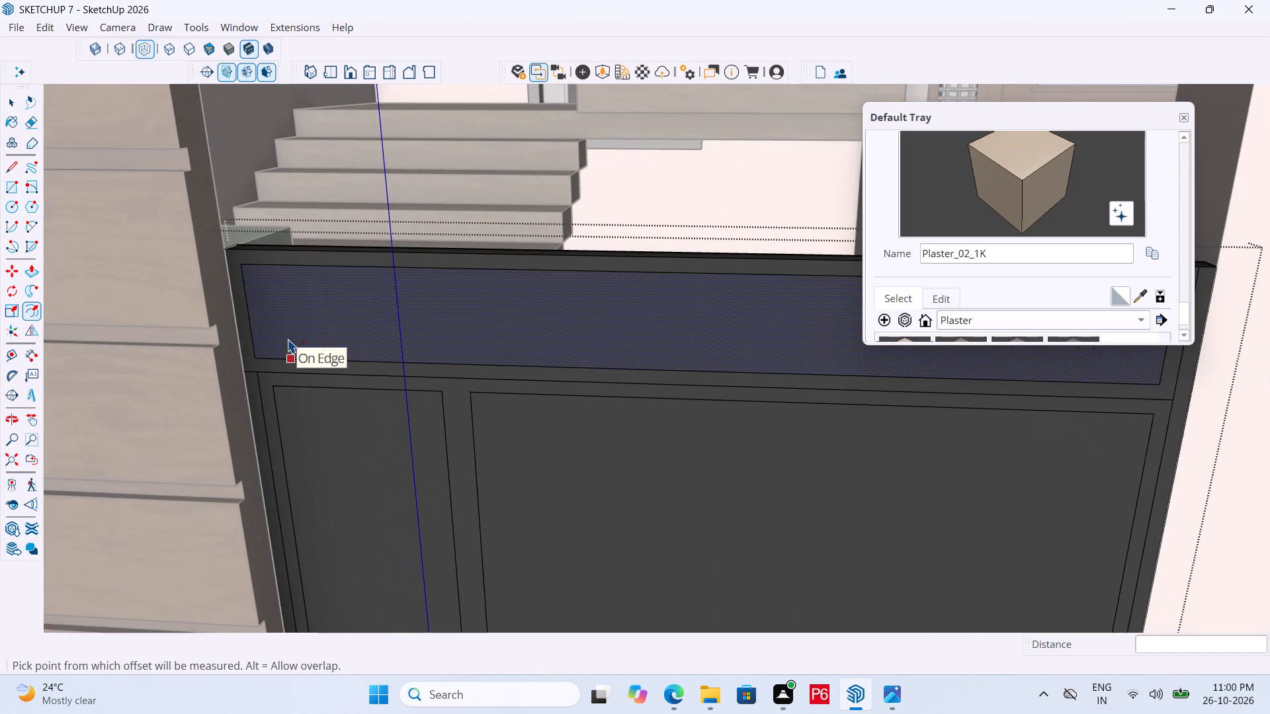
{"action": "key", "text": "l"}
{"action": "scroll", "coordinate": [249, 314], "scroll_direction": "up", "scroll_amount": 5}
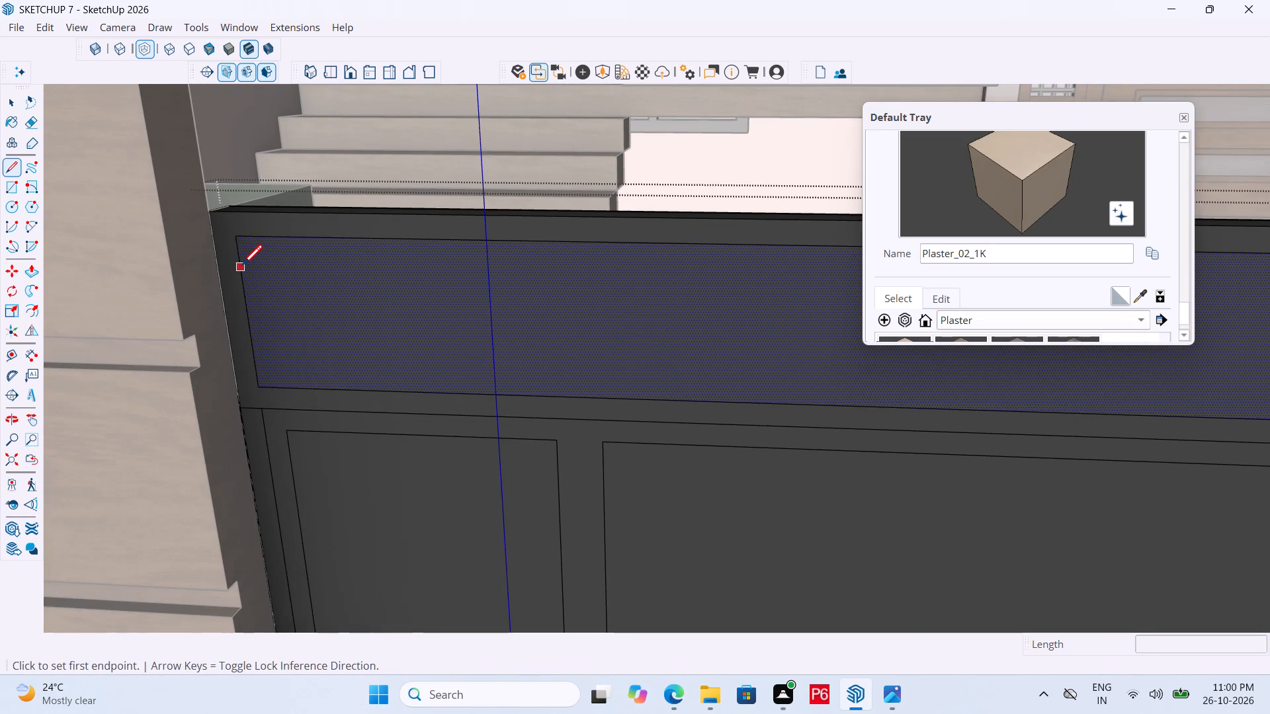
{"action": "left_click", "coordinate": [241, 271]}
{"action": "scroll", "coordinate": [312, 274], "scroll_direction": "down", "scroll_amount": 6}
{"action": "scroll", "coordinate": [259, 301], "scroll_direction": "down", "scroll_amount": 4}
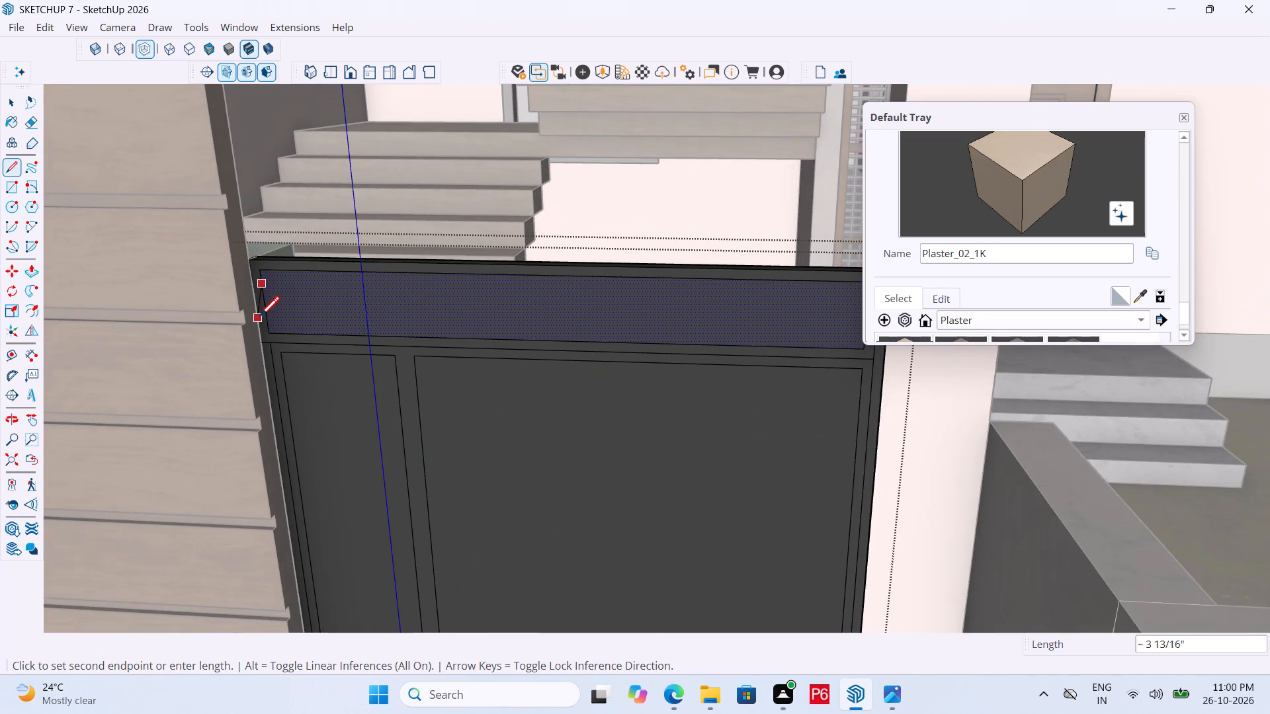
{"action": "middle_click_drag", "start_coordinate": [478, 360], "coordinate": [529, 363]}
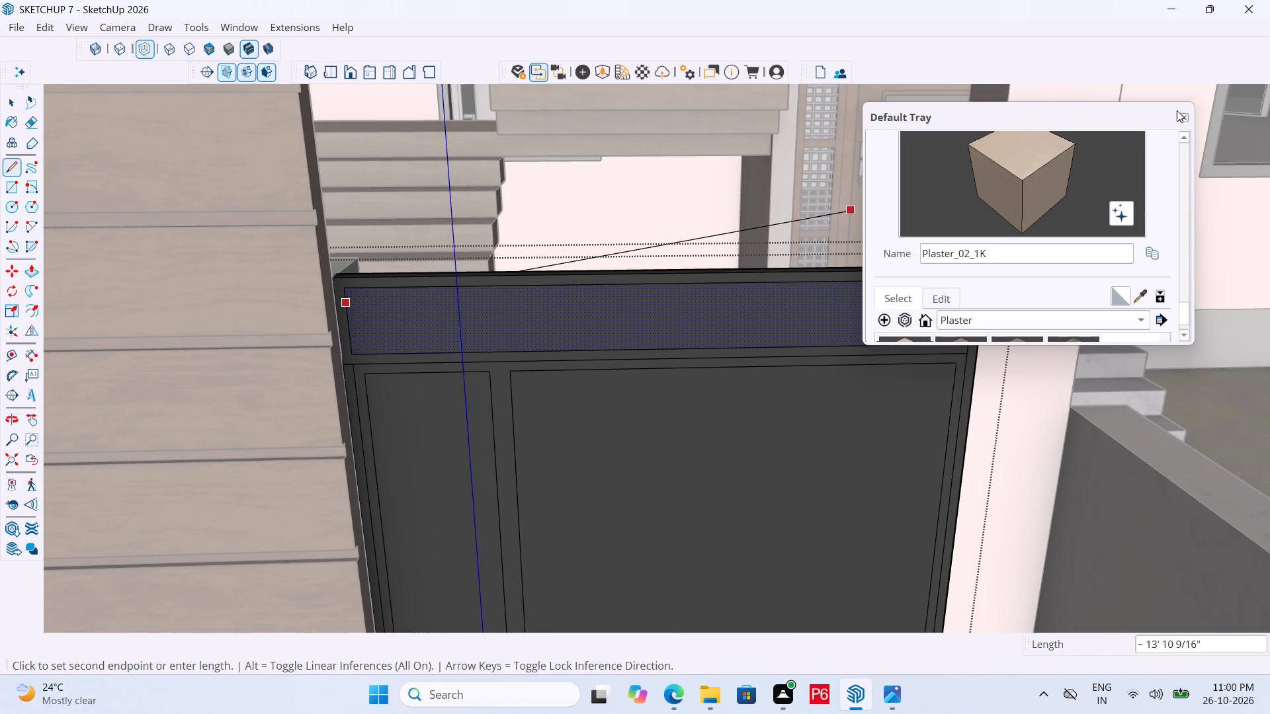
{"action": "left_click", "coordinate": [1177, 115]}
{"action": "left_click", "coordinate": [1181, 117]}
{"action": "scroll", "coordinate": [925, 317], "scroll_direction": "up", "scroll_amount": 5}
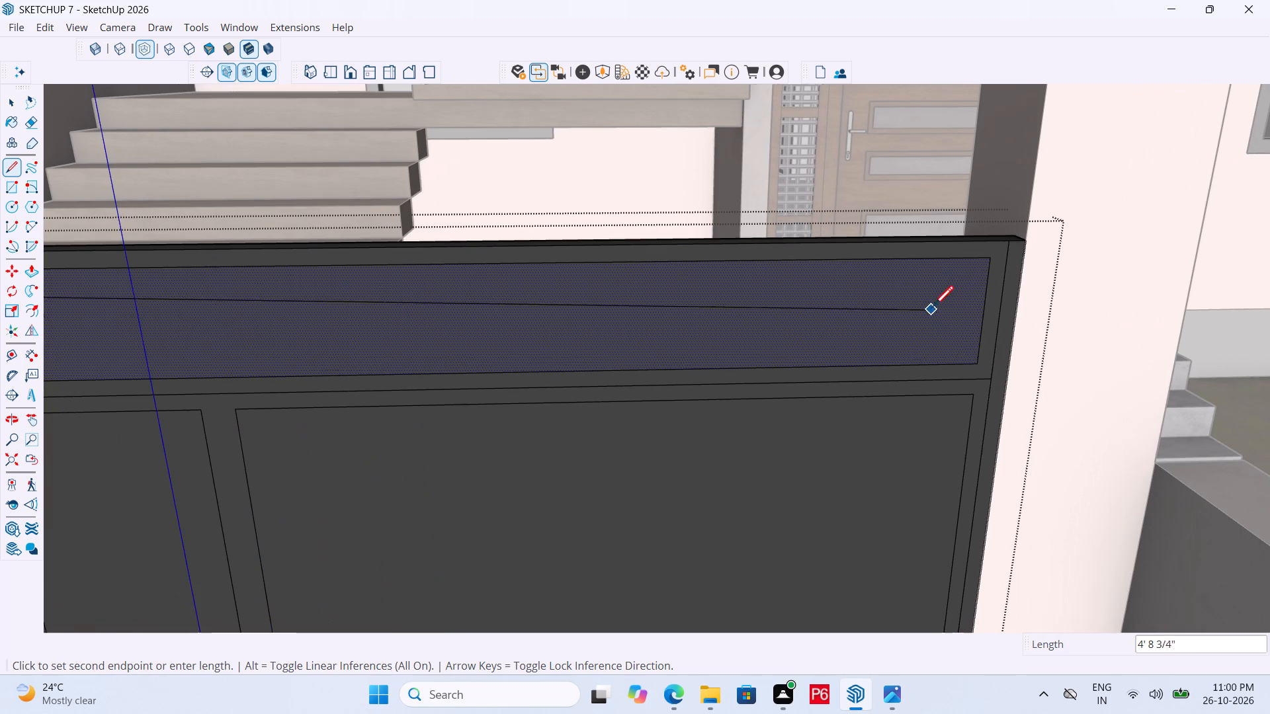
{"action": "left_click", "coordinate": [984, 284]}
{"action": "scroll", "coordinate": [990, 260], "scroll_direction": "down", "scroll_amount": 5}
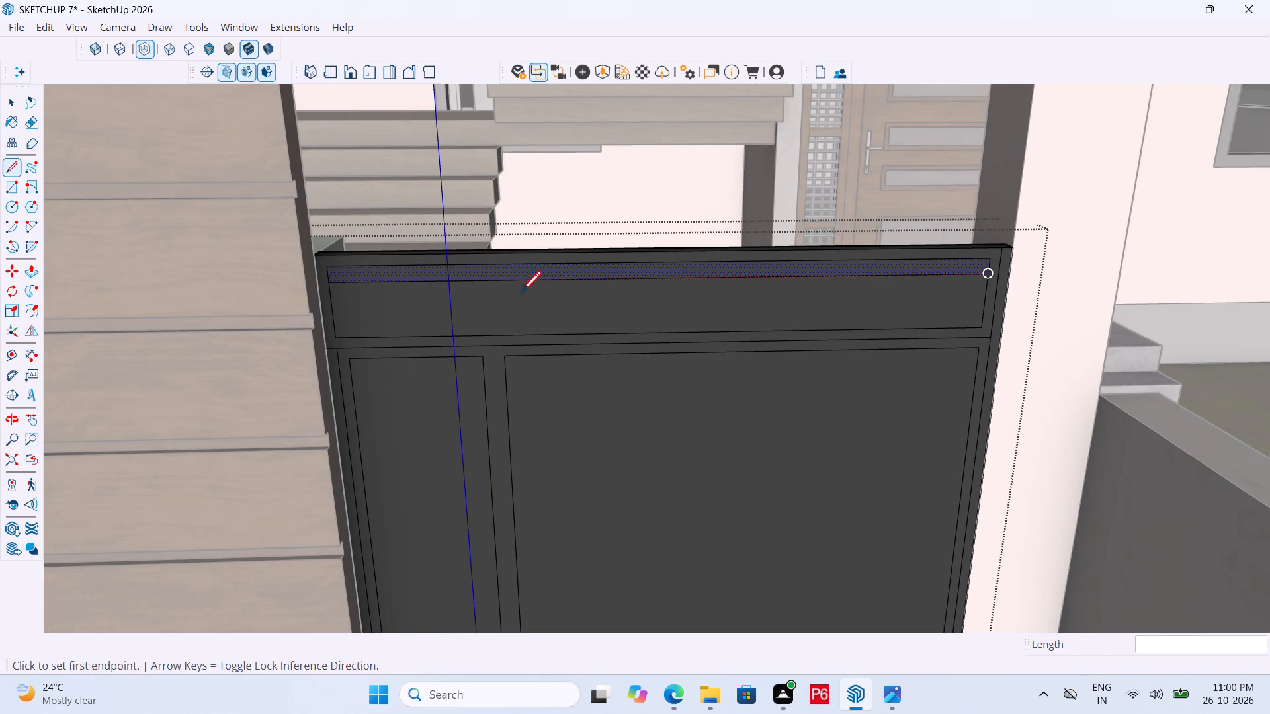
Copy the horizontal line about 3/4" downward inside the top band's inset panel to outline the first slat.
{"action": "key", "text": "space"}
{"action": "left_click", "coordinate": [533, 278]}
{"action": "key", "text": "m"}
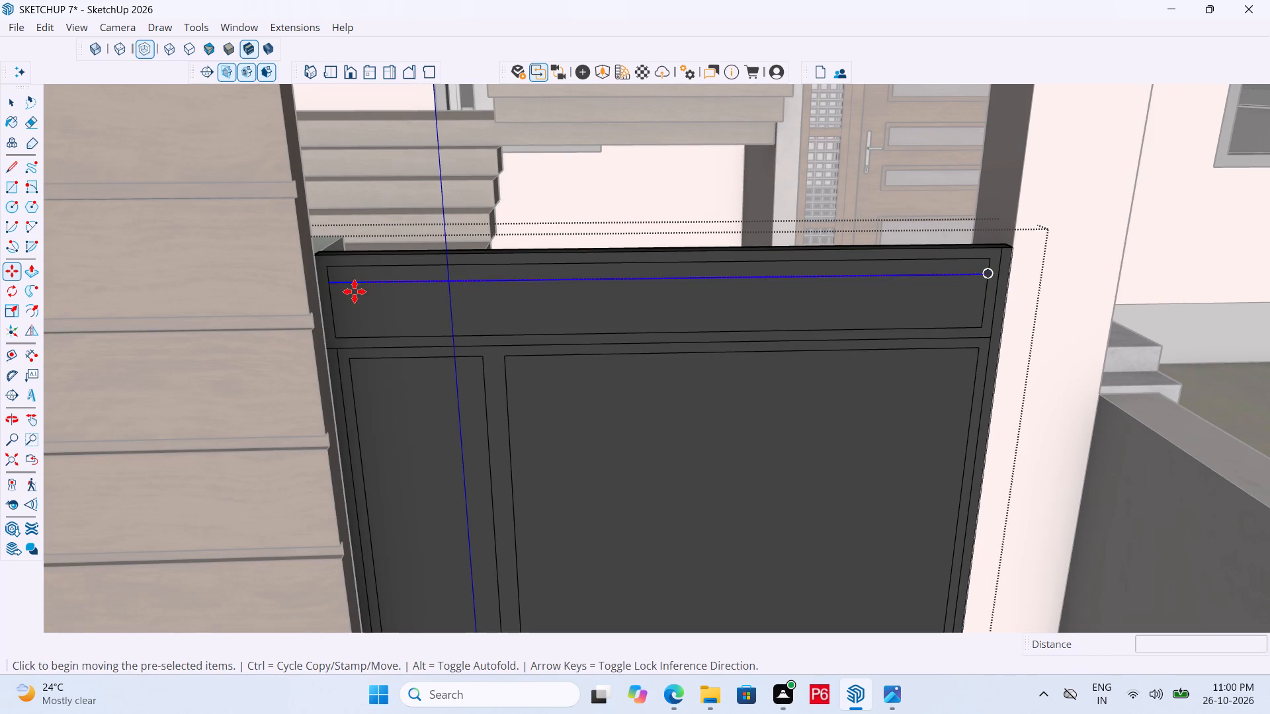
{"action": "left_click", "coordinate": [332, 282]}
{"action": "scroll", "coordinate": [332, 295], "scroll_direction": "up", "scroll_amount": 6}
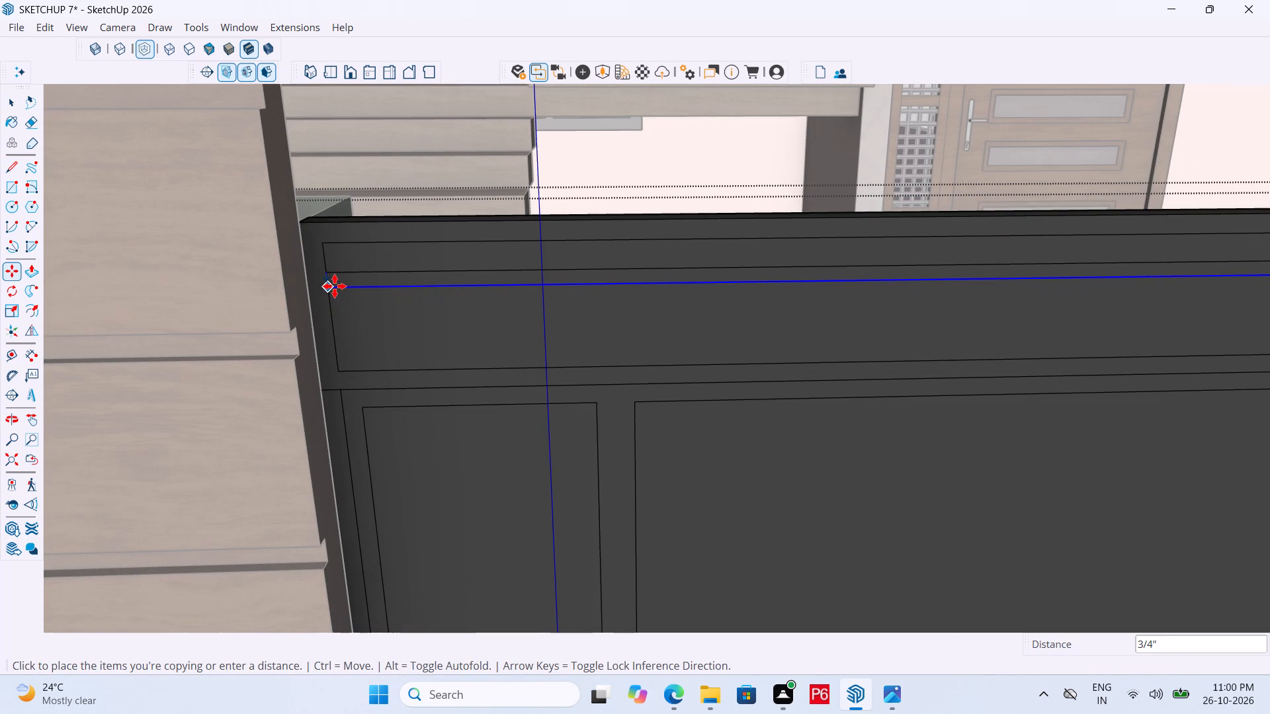
{"action": "left_click", "coordinate": [335, 286]}
{"action": "key", "text": "space"}
{"action": "left_click", "coordinate": [335, 274]}
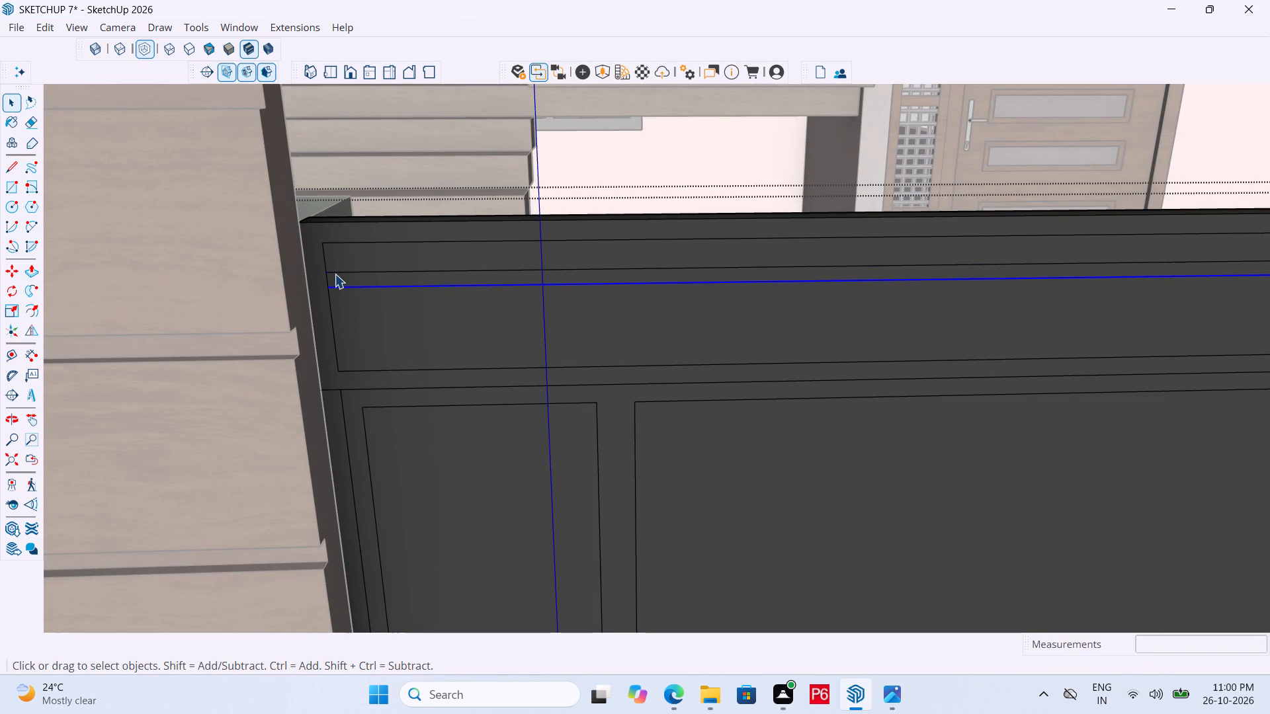
Copy the first slat's pair of lines downward twice, about 1 11/16" and about 1 5/8", to outline two more slats in the top band.
{"action": "left_click", "coordinate": [336, 287], "text": "ctrl"}
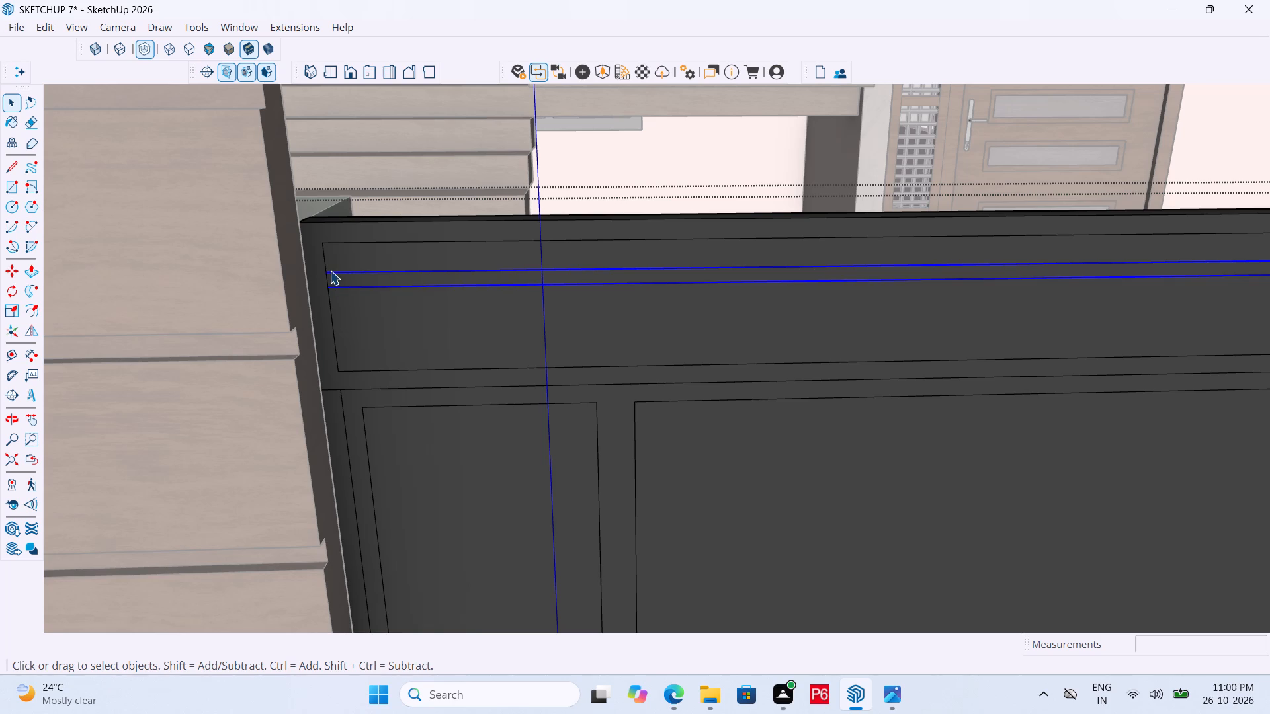
{"action": "key", "text": "m"}
{"action": "left_click", "coordinate": [329, 273]}
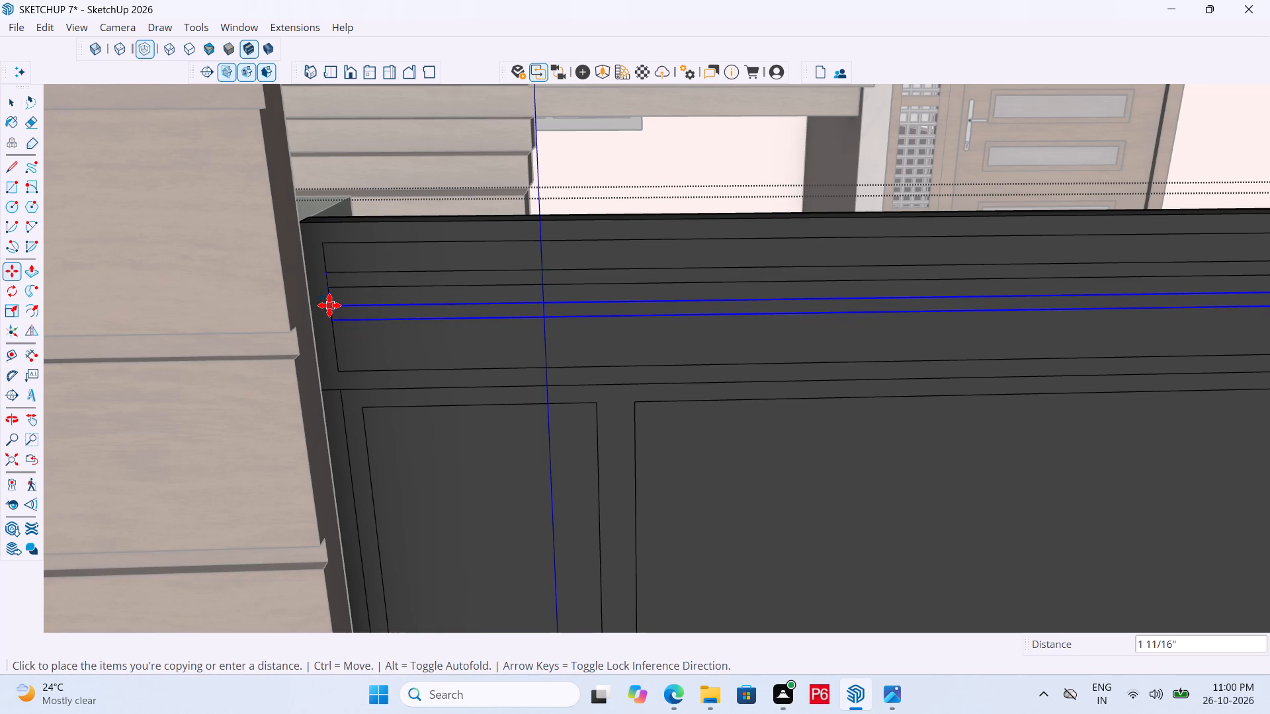
{"action": "left_click", "coordinate": [329, 305]}
{"action": "left_click", "coordinate": [328, 302]}
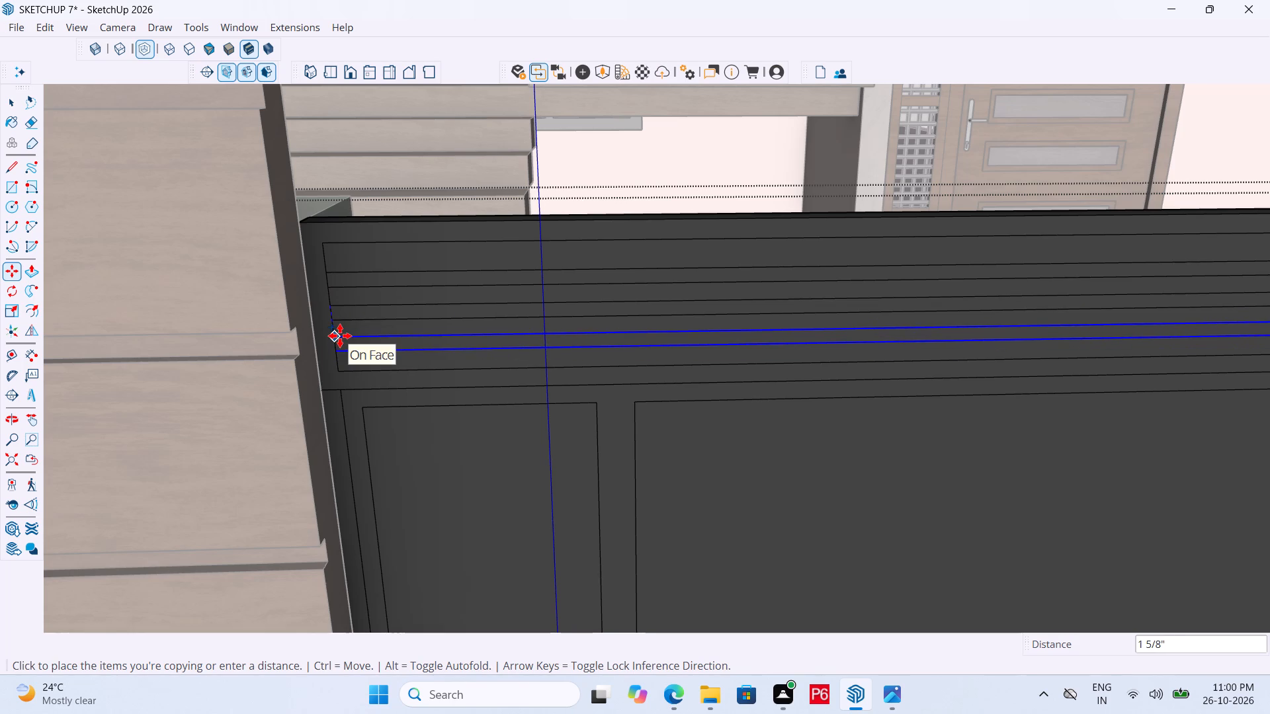
{"action": "left_click", "coordinate": [340, 336]}
{"action": "scroll", "coordinate": [333, 238], "scroll_direction": "down", "scroll_amount": 3}
{"action": "key", "text": "space"}
{"action": "middle_click_drag", "start_coordinate": [687, 308], "coordinate": [635, 311]}
{"action": "scroll", "coordinate": [685, 309], "scroll_direction": "down", "scroll_amount": 1}
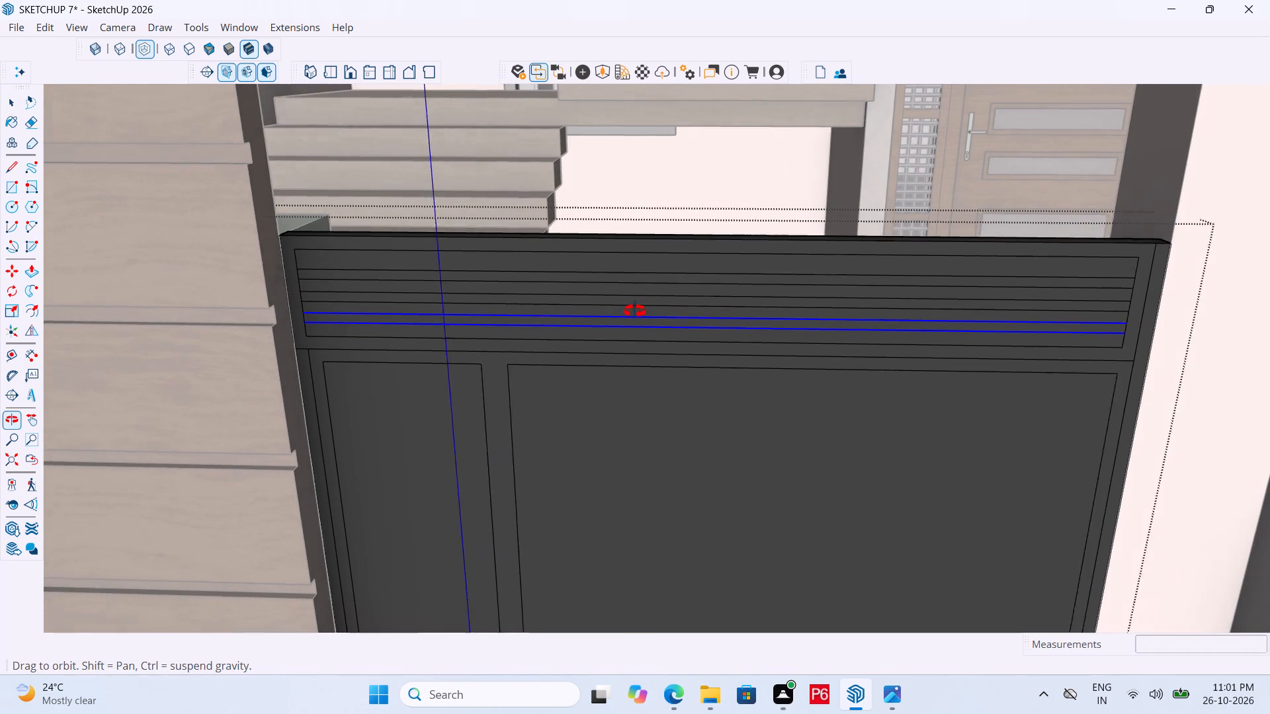
{"action": "middle_click_drag", "start_coordinate": [635, 311], "coordinate": [628, 311]}
Sample the Carpet_1_1K material from the main gate and paint it onto the side gate's narrow inset panel.
{"action": "left_click", "coordinate": [673, 380]}
{"action": "scroll", "coordinate": [556, 266], "scroll_direction": "down", "scroll_amount": 5}
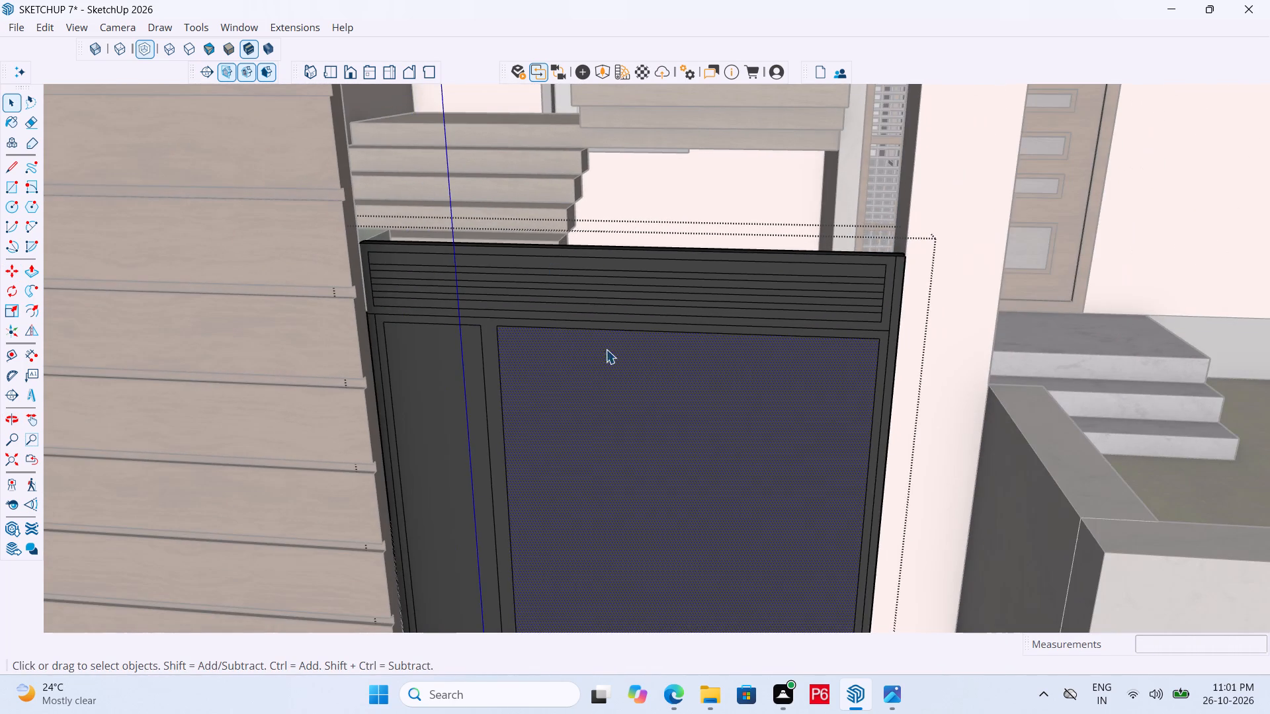
{"action": "middle_click_drag", "start_coordinate": [659, 354], "coordinate": [637, 344]}
{"action": "middle_click_drag", "start_coordinate": [729, 340], "coordinate": [738, 342]}
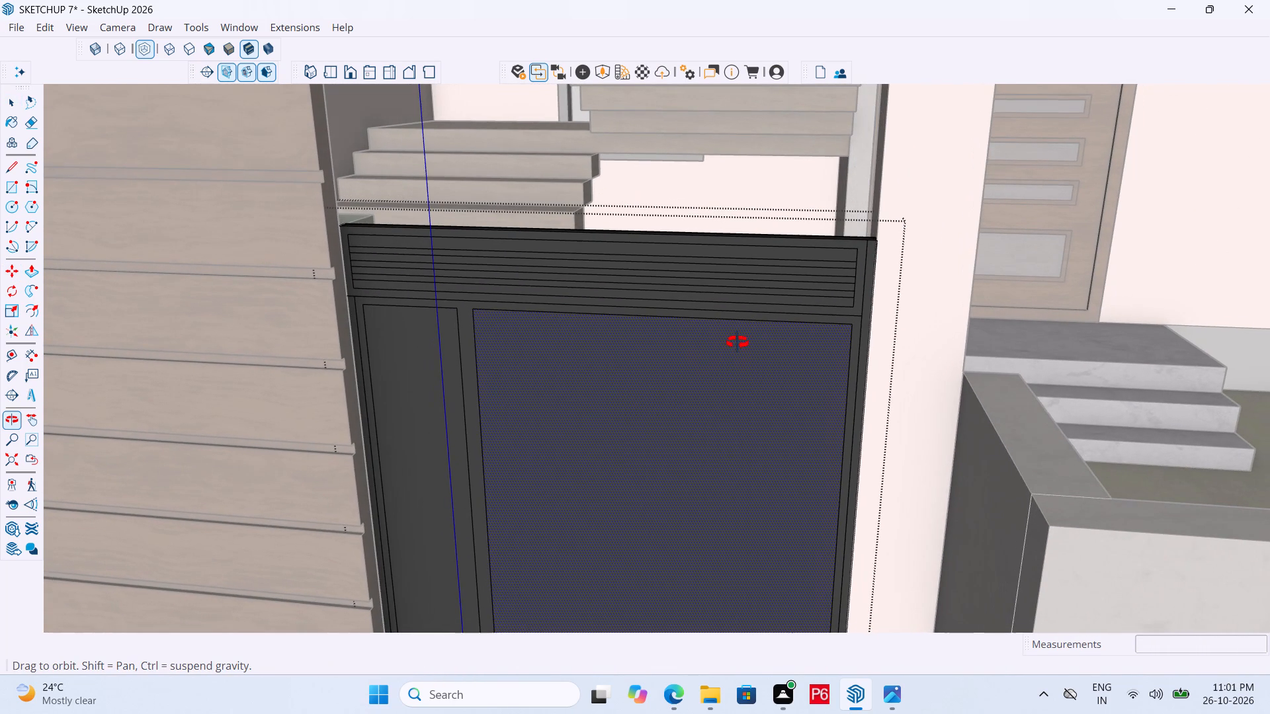
{"action": "middle_click_drag", "start_coordinate": [738, 342], "coordinate": [751, 346]}
{"action": "scroll", "coordinate": [641, 259], "scroll_direction": "down", "scroll_amount": 5}
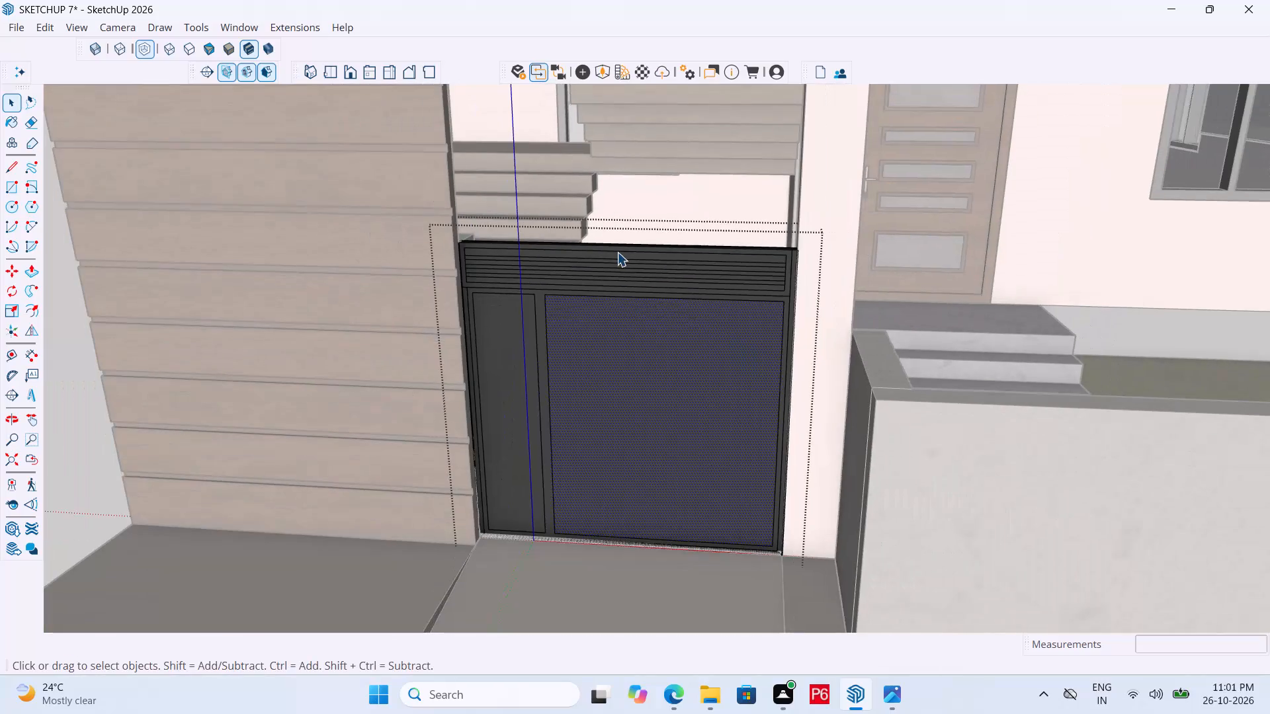
{"action": "scroll", "coordinate": [560, 287], "scroll_direction": "down", "scroll_amount": 5}
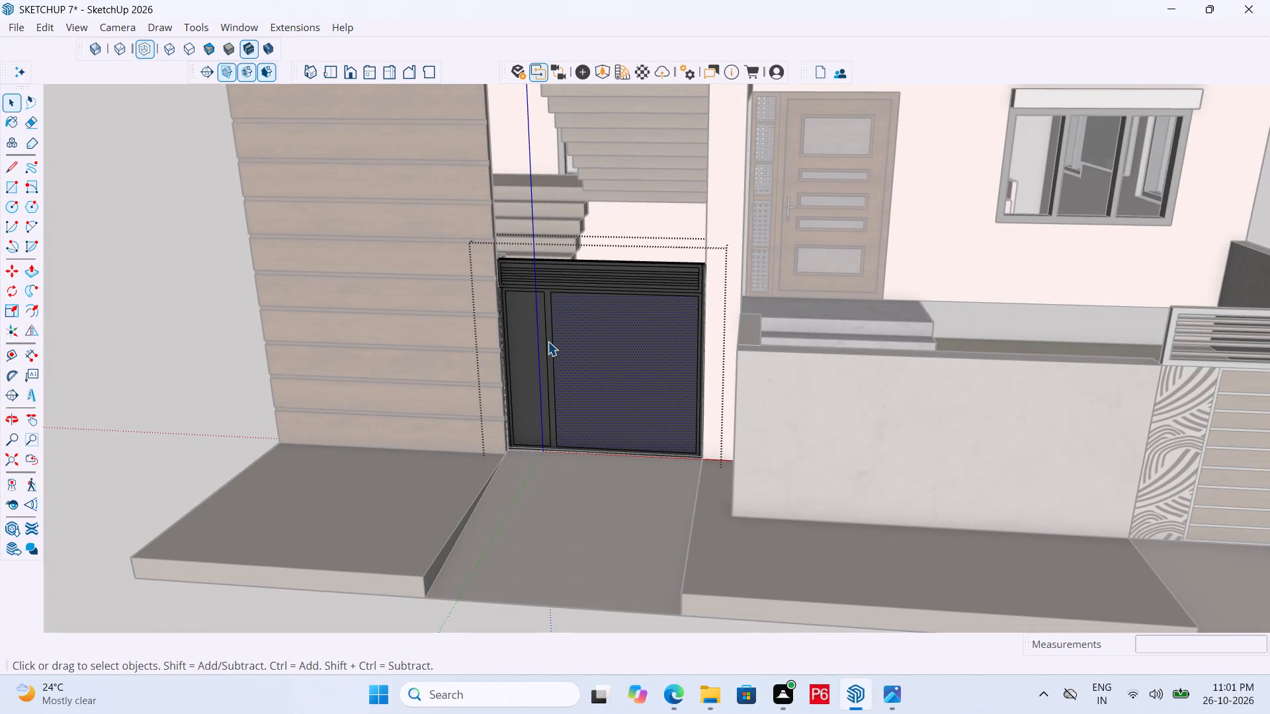
{"action": "scroll", "coordinate": [547, 341], "scroll_direction": "up", "scroll_amount": 5}
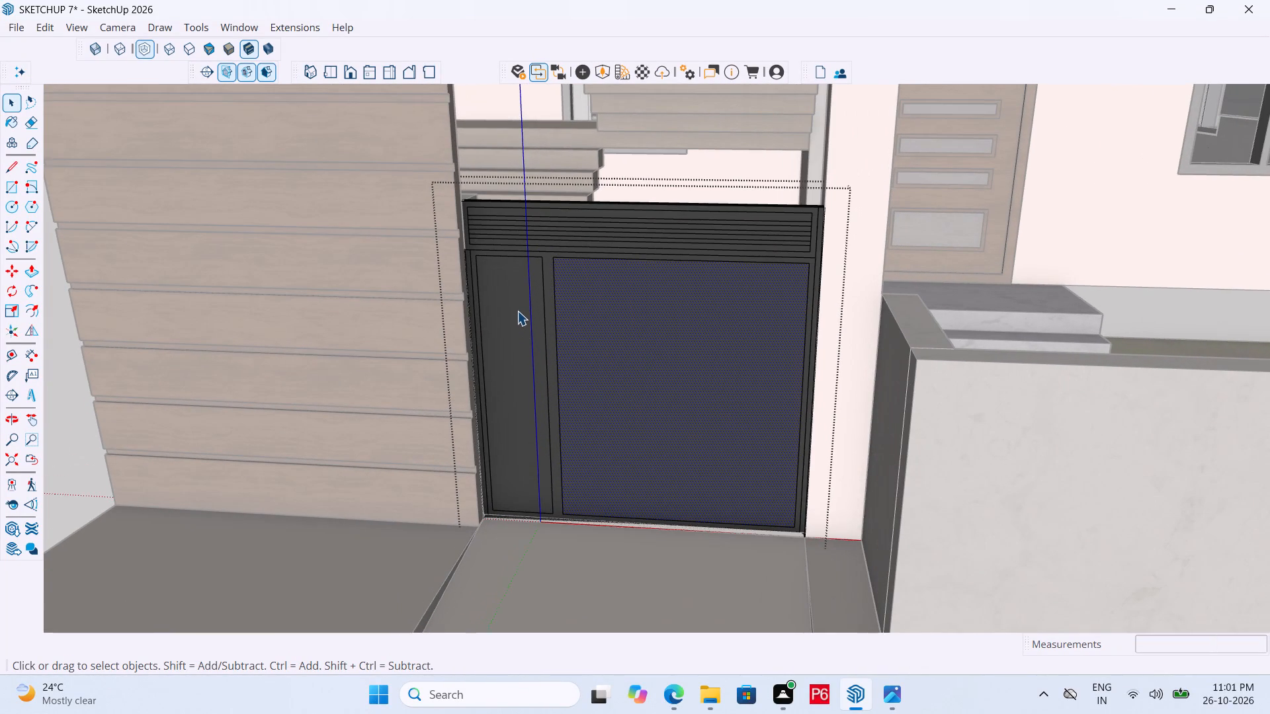
{"action": "left_click", "coordinate": [518, 309]}
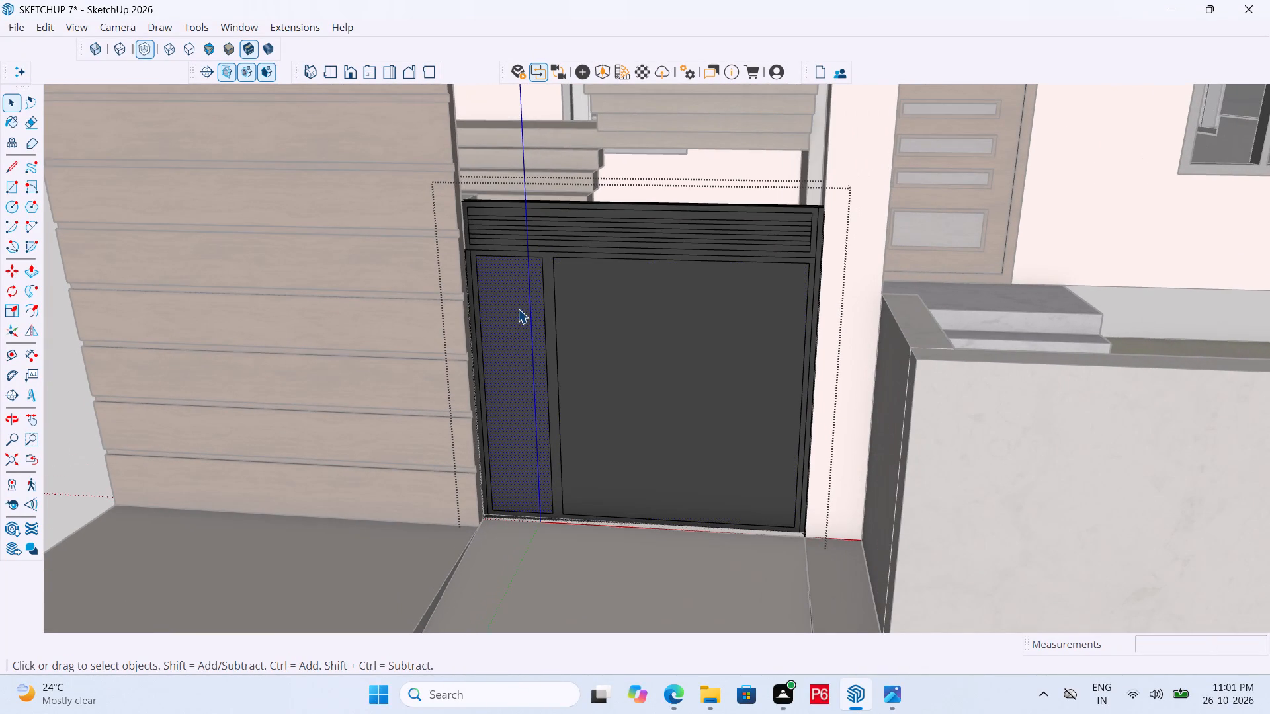
{"action": "key", "text": "b"}
{"action": "scroll", "coordinate": [958, 287], "scroll_direction": "down", "scroll_amount": 5}
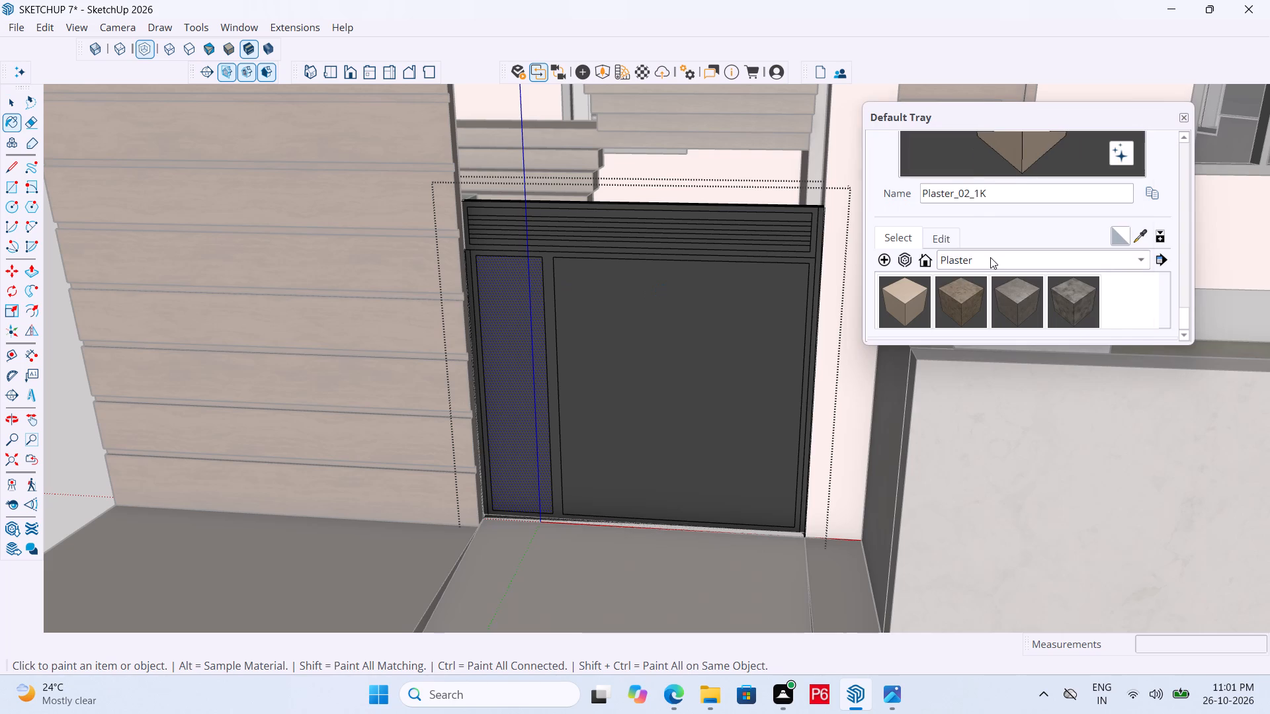
{"action": "left_click", "coordinate": [990, 257]}
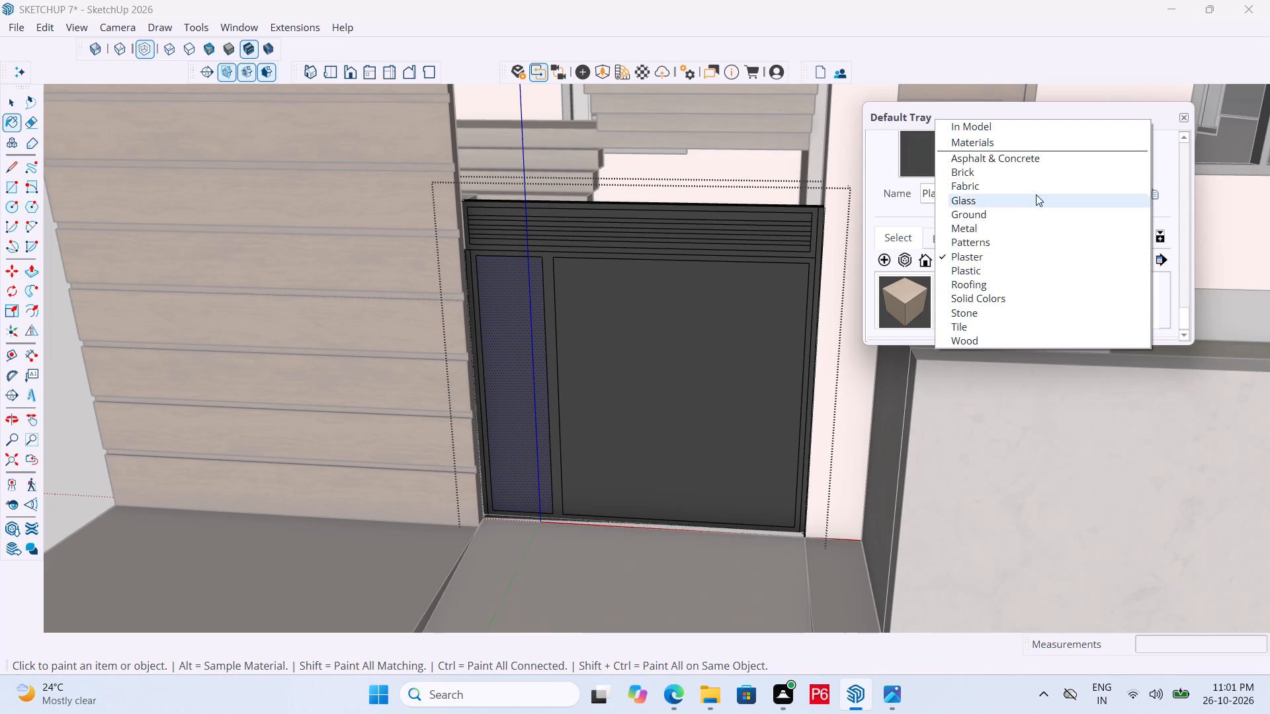
{"action": "left_click", "coordinate": [1167, 202]}
{"action": "left_click", "coordinate": [1137, 237]}
{"action": "scroll", "coordinate": [837, 204], "scroll_direction": "down", "scroll_amount": 2}
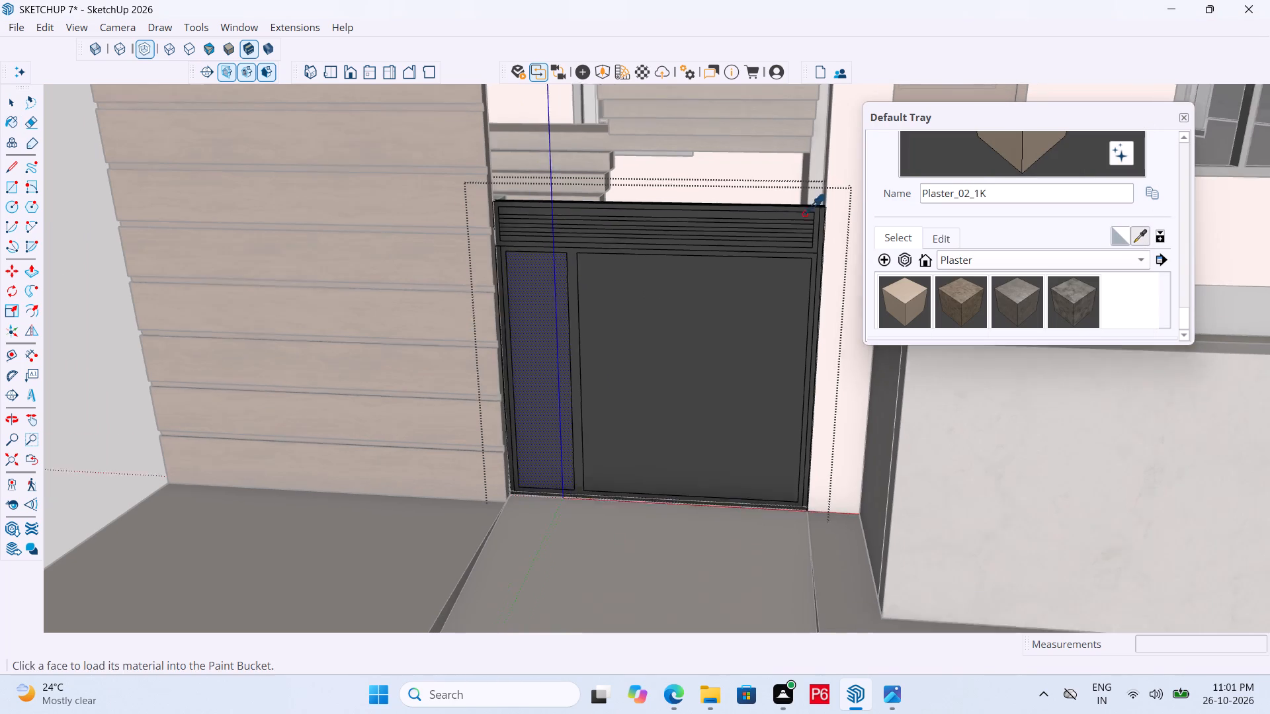
{"action": "scroll", "coordinate": [804, 214], "scroll_direction": "down", "scroll_amount": 4}
{"action": "scroll", "coordinate": [588, 230], "scroll_direction": "down", "scroll_amount": 4}
{"action": "left_click", "coordinate": [1038, 372]}
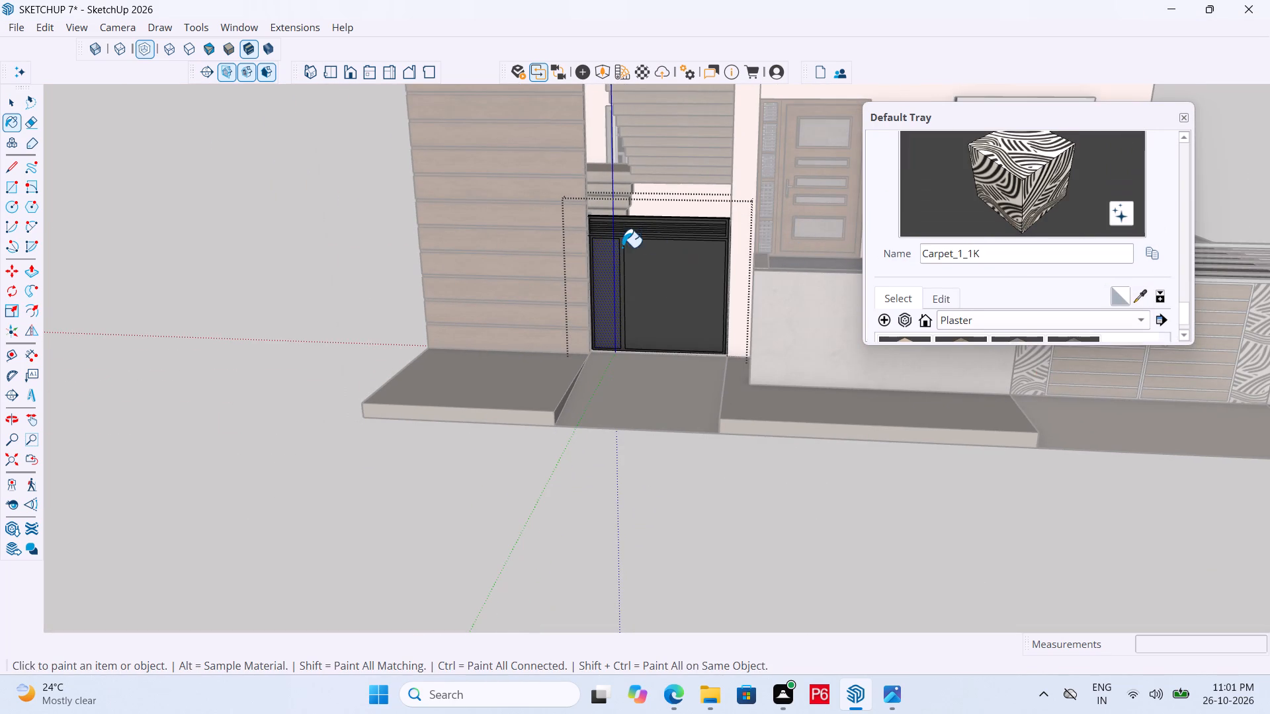
{"action": "scroll", "coordinate": [622, 247], "scroll_direction": "up", "scroll_amount": 11}
{"action": "left_click", "coordinate": [598, 284]}
{"action": "scroll", "coordinate": [581, 383], "scroll_direction": "down", "scroll_amount": 6}
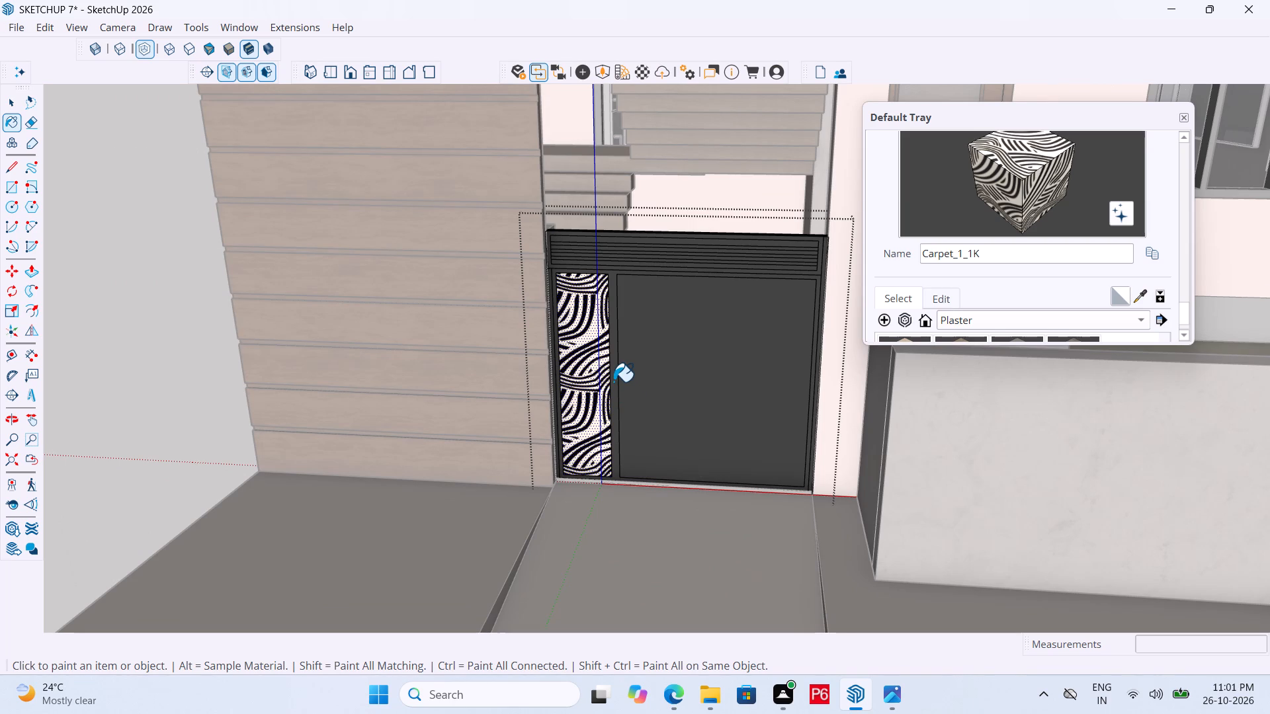
Save the model with the patterned panel applied to the side gate.
{"action": "key", "text": "ctrl+s"}
{"action": "key", "text": "ctrl+s"}
{"action": "key", "text": "ctrl+s"}
{"action": "key", "text": "ctrl+s"}
{"action": "key", "text": "ctrl+s"}
{"action": "key", "text": "ctrl+s"}
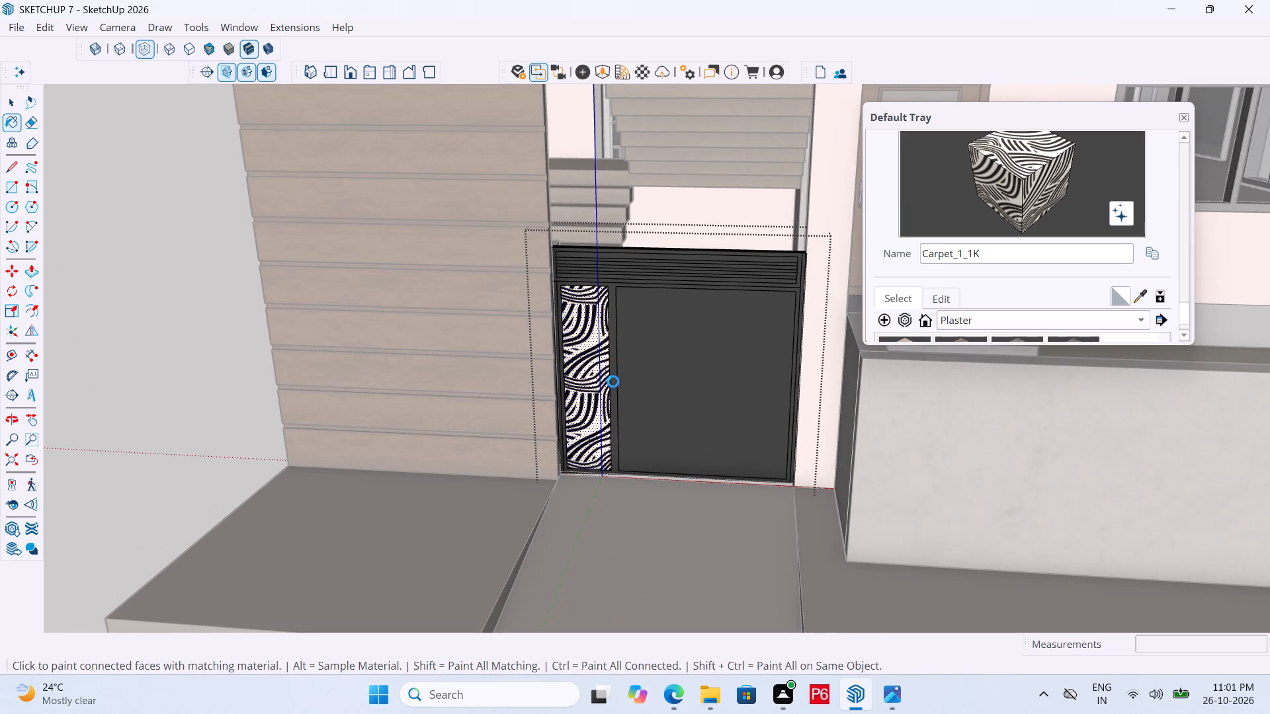
{"action": "key", "text": "ctrl+s"}
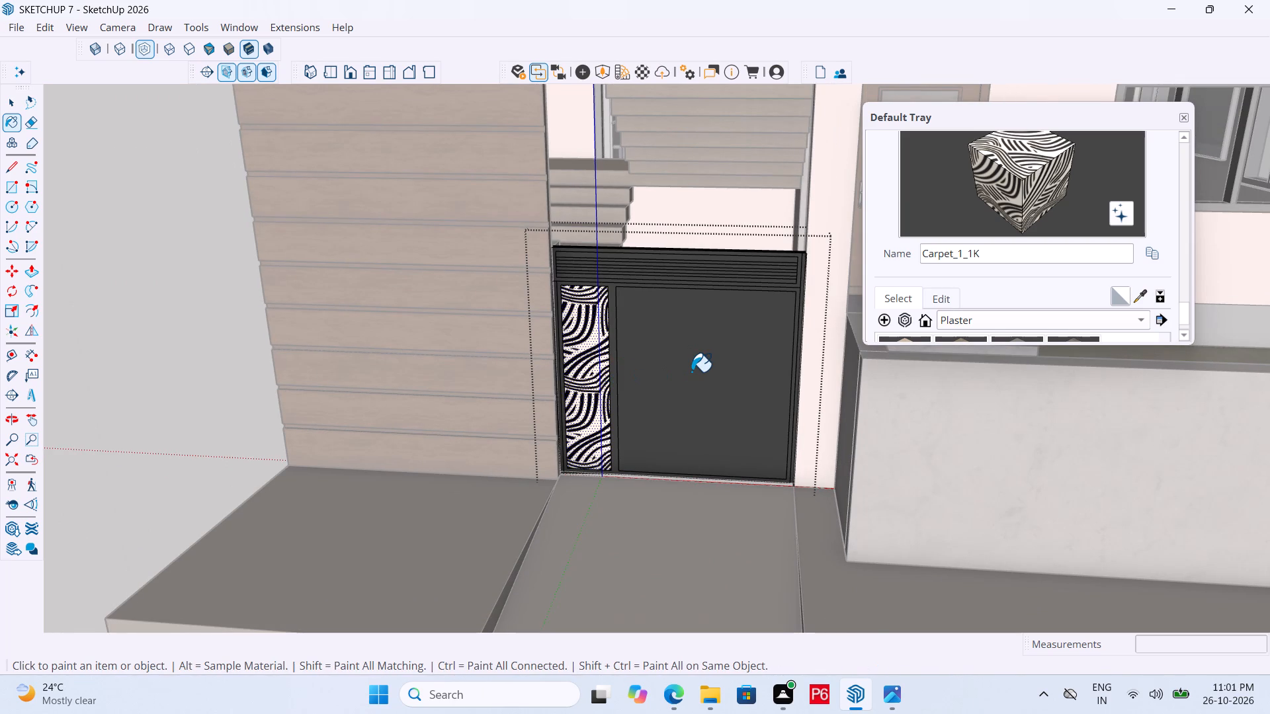
Leave the gate group and examine the side gate's patterned panel, top band and base from several angles.
{"action": "key", "text": "space"}
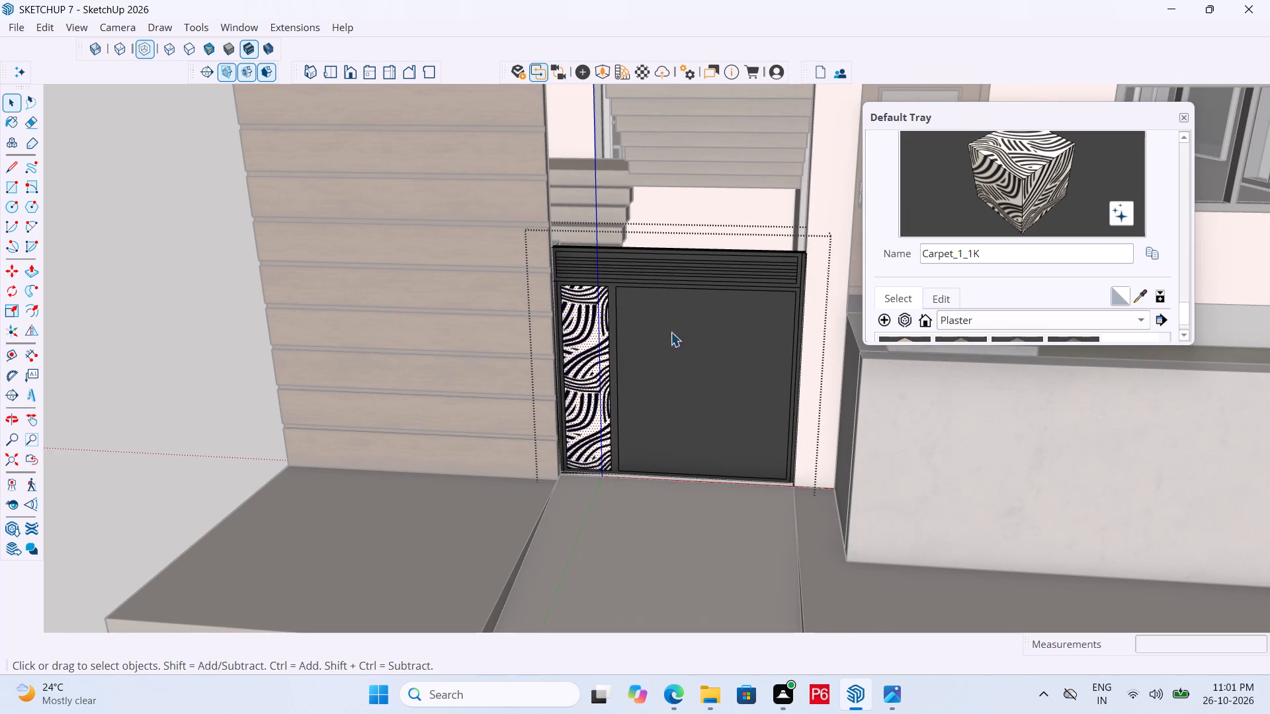
{"action": "left_click", "coordinate": [43, 323]}
{"action": "left_click", "coordinate": [152, 321]}
{"action": "middle_click_drag", "start_coordinate": [829, 317], "coordinate": [868, 306]}
{"action": "scroll", "coordinate": [836, 317], "scroll_direction": "up", "scroll_amount": 1}
{"action": "middle_click", "coordinate": [844, 313]}
{"action": "scroll", "coordinate": [844, 313], "scroll_direction": "up", "scroll_amount": 8}
{"action": "scroll", "coordinate": [618, 359], "scroll_direction": "down", "scroll_amount": 4}
{"action": "middle_click_drag", "start_coordinate": [747, 301], "coordinate": [739, 297]}
{"action": "scroll", "coordinate": [776, 280], "scroll_direction": "up", "scroll_amount": 4}
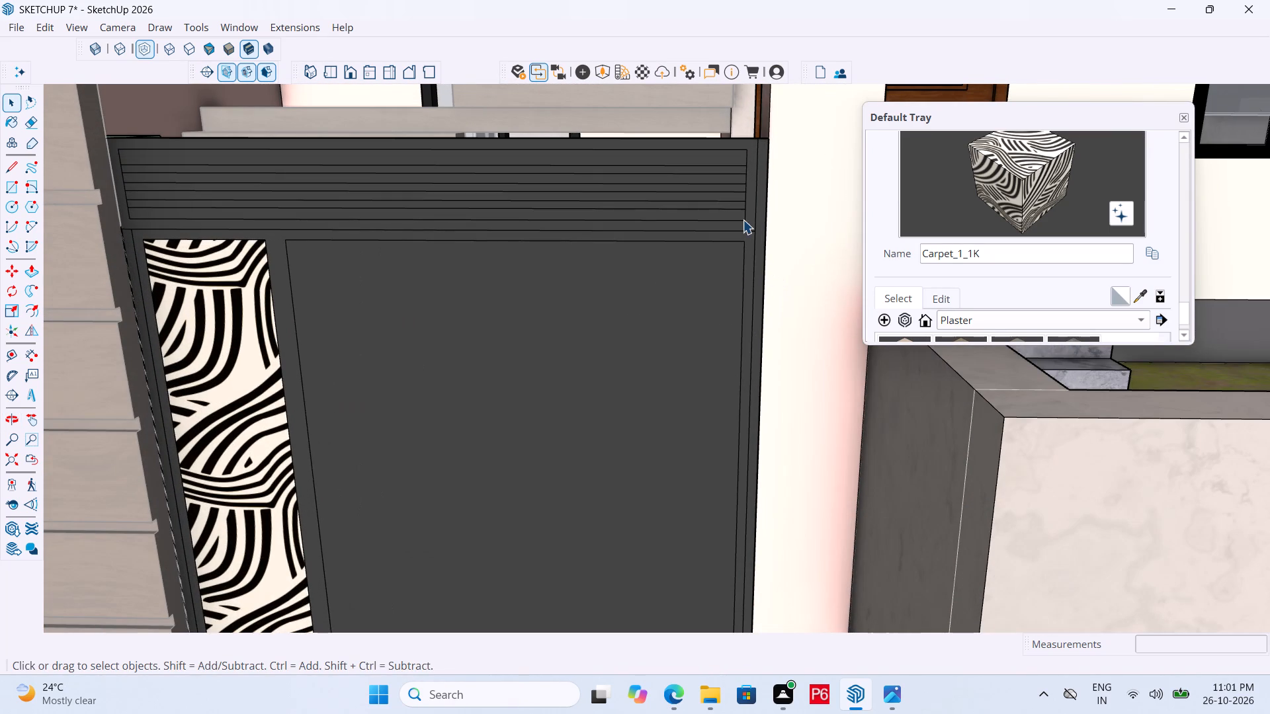
{"action": "scroll", "coordinate": [525, 200], "scroll_direction": "down", "scroll_amount": 4}
{"action": "middle_click_drag", "start_coordinate": [546, 227], "coordinate": [550, 235]}
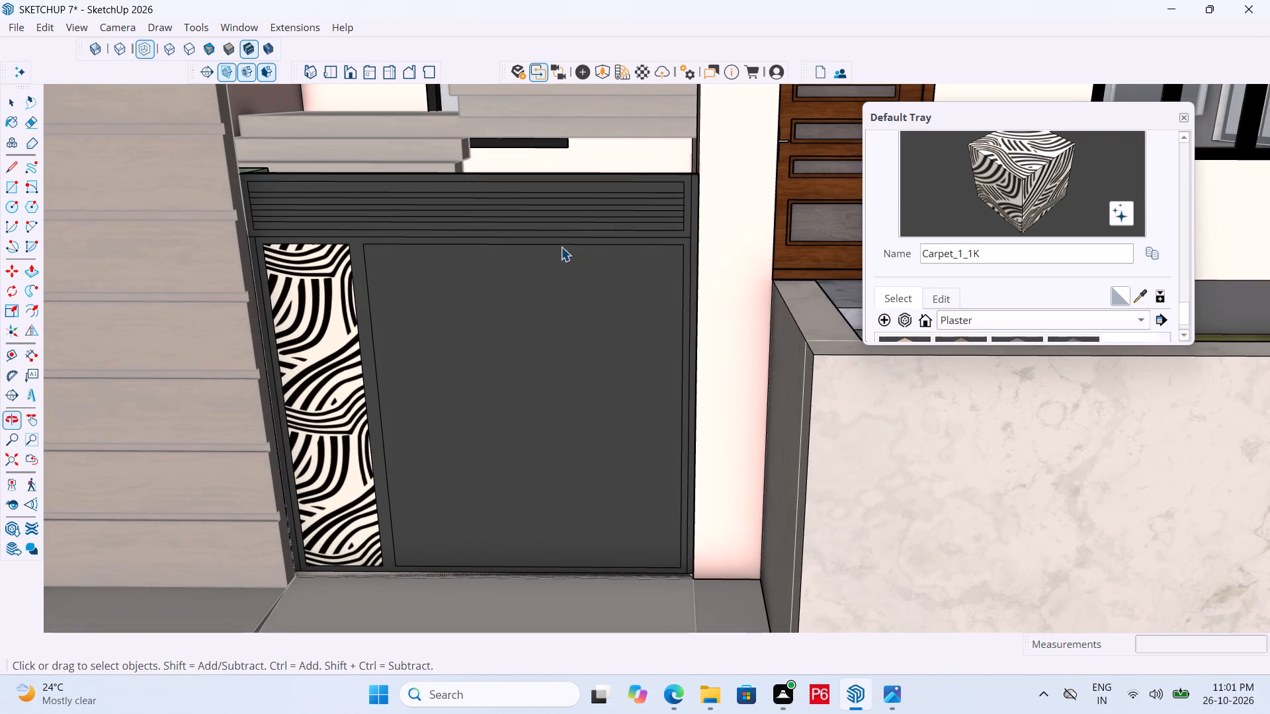
{"action": "middle_click_drag", "start_coordinate": [654, 548], "coordinate": [615, 496]}
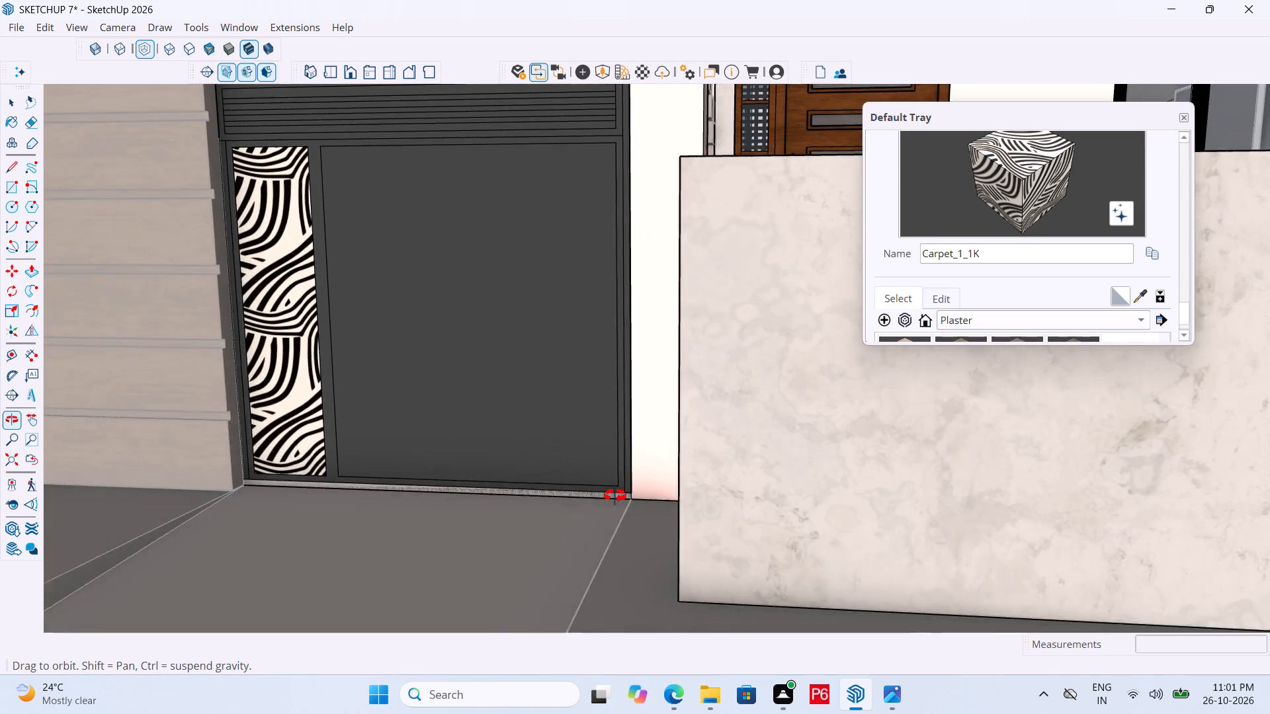
{"action": "middle_click_drag", "start_coordinate": [615, 496], "coordinate": [678, 420]}
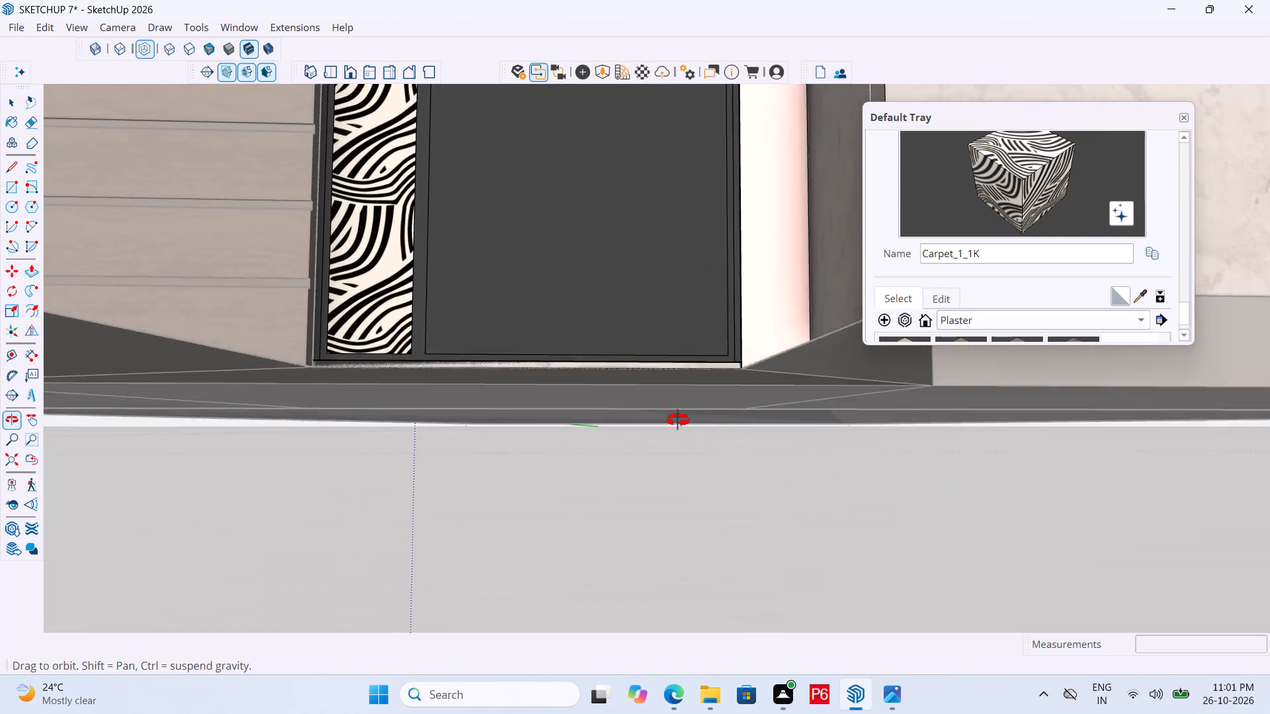
{"action": "middle_click_drag", "start_coordinate": [678, 420], "coordinate": [643, 595]}
{"action": "scroll", "coordinate": [422, 143], "scroll_direction": "down", "scroll_amount": 5}
{"action": "middle_click_drag", "start_coordinate": [478, 300], "coordinate": [531, 329]}
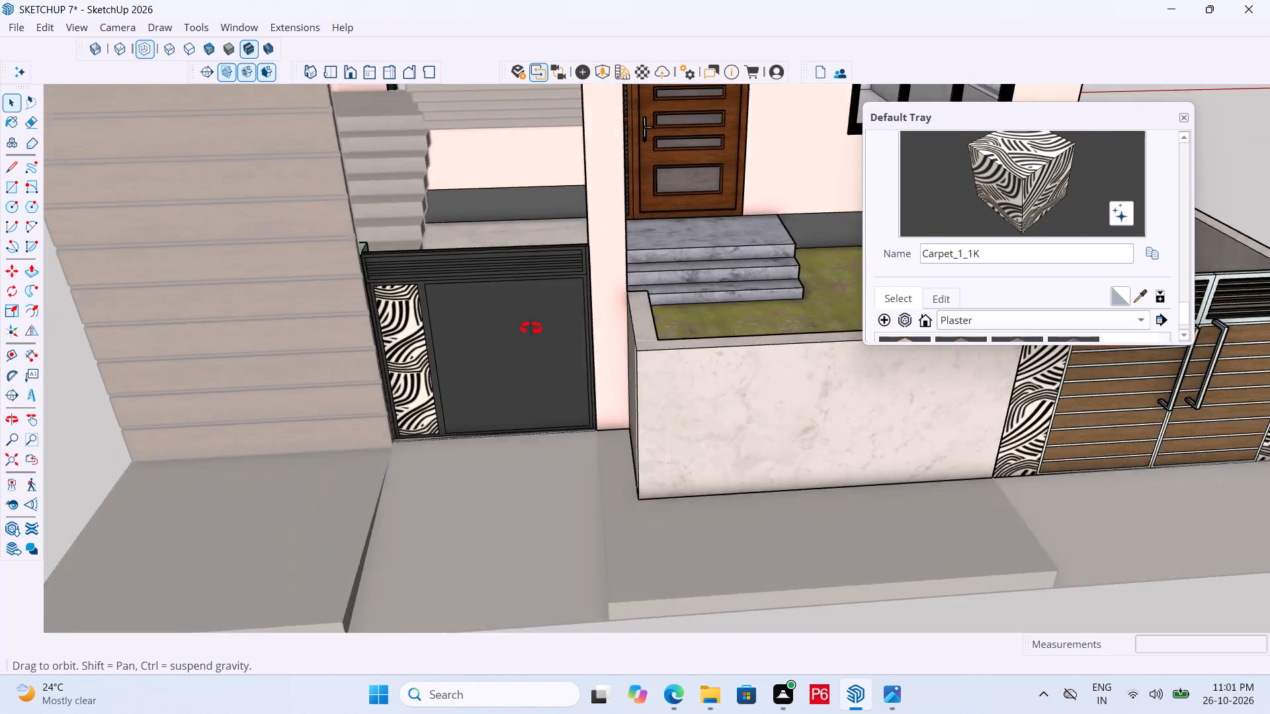
{"action": "middle_click_drag", "start_coordinate": [531, 329], "coordinate": [552, 290]}
Reopen the side gate group and push the top band's uppermost gap through by 1 1/2" to cut an opening above the first slat.
{"action": "scroll", "coordinate": [527, 205], "scroll_direction": "up", "scroll_amount": 10}
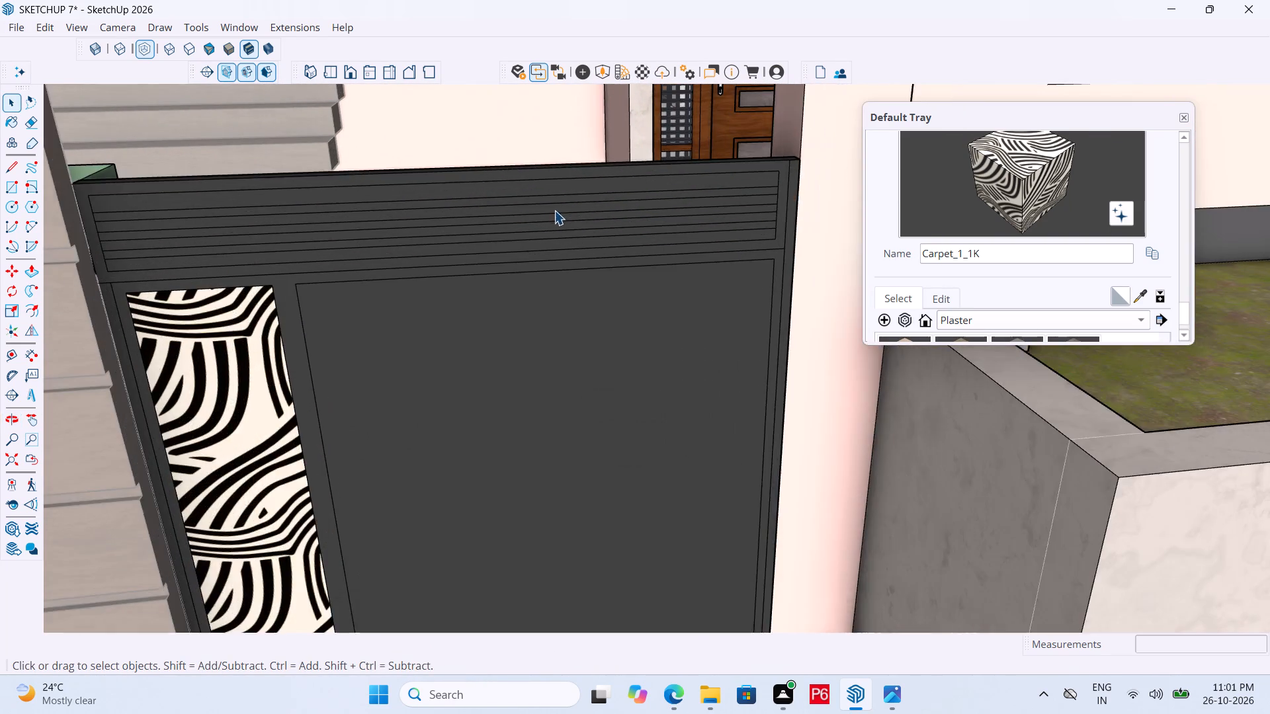
{"action": "scroll", "coordinate": [554, 210], "scroll_direction": "up", "scroll_amount": 6}
{"action": "left_click", "coordinate": [630, 171]}
{"action": "double_click", "coordinate": [626, 175]}
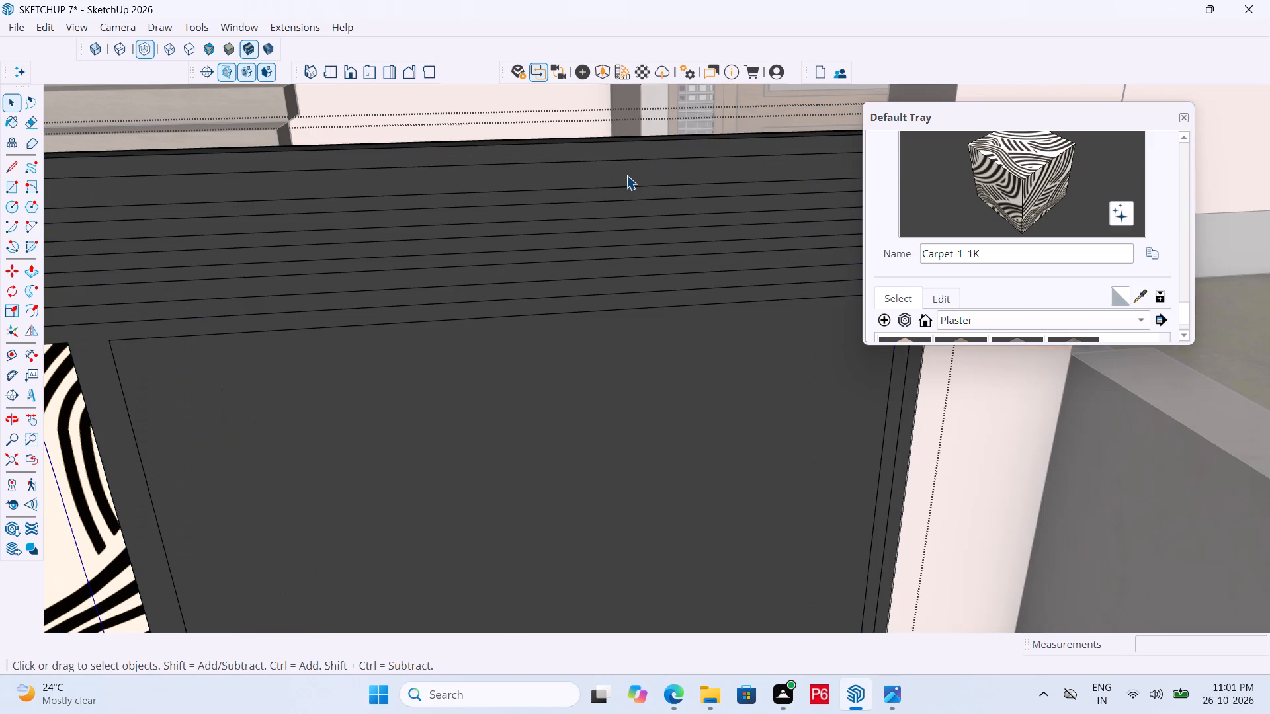
{"action": "left_click", "coordinate": [620, 173]}
{"action": "key", "text": "p"}
{"action": "left_click", "coordinate": [620, 173]}
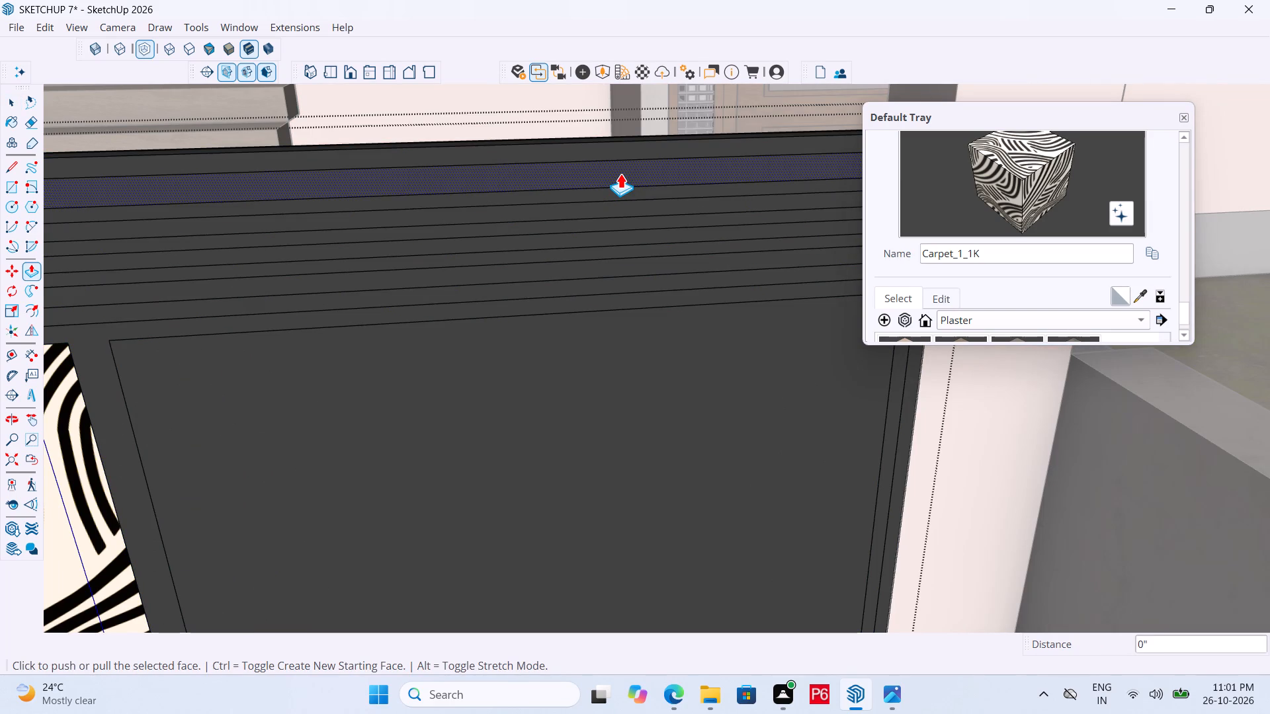
{"action": "middle_click_drag", "start_coordinate": [561, 123], "coordinate": [710, 276]}
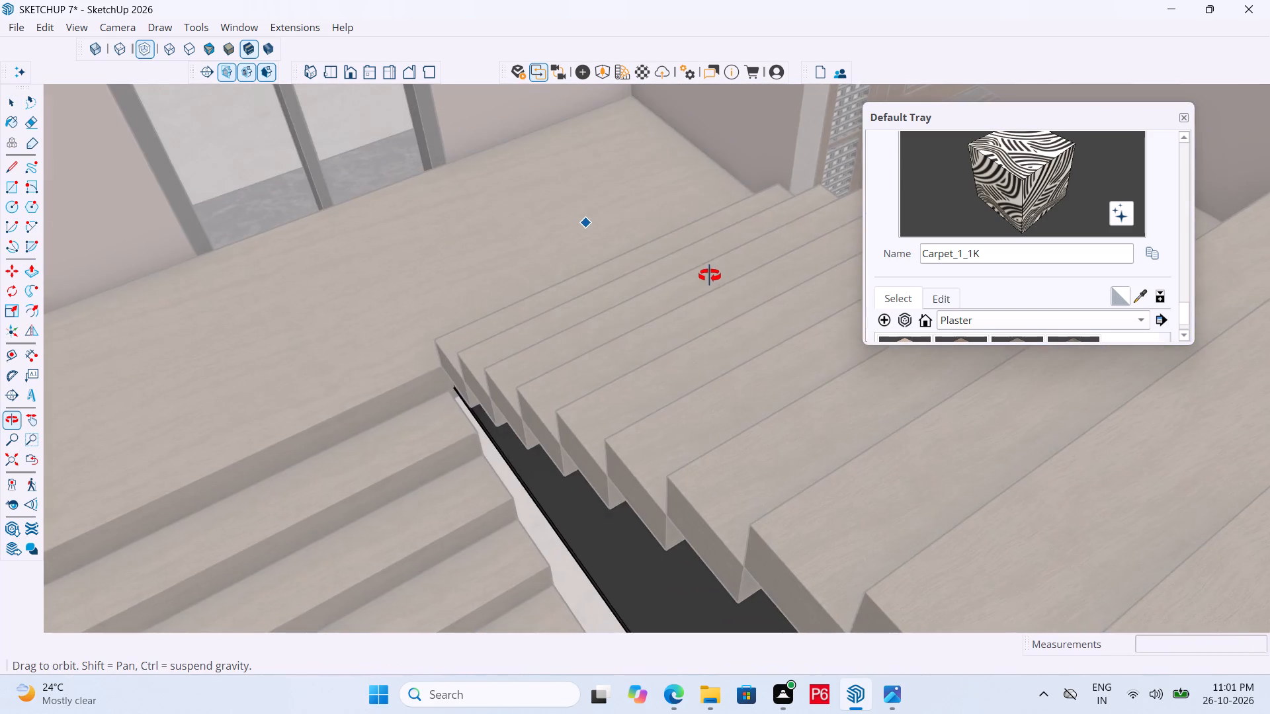
{"action": "middle_click_drag", "start_coordinate": [710, 276], "coordinate": [552, 173]}
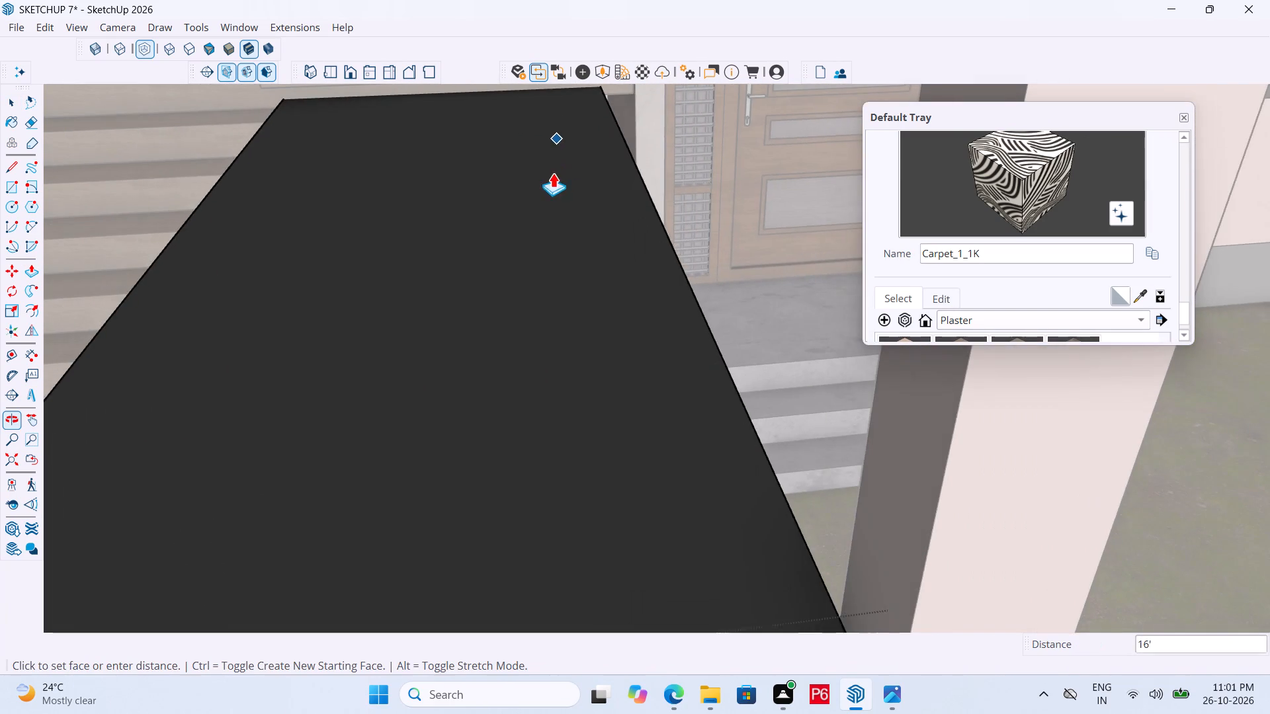
{"action": "scroll", "coordinate": [632, 159], "scroll_direction": "down", "scroll_amount": 10}
{"action": "middle_click_drag", "start_coordinate": [648, 208], "coordinate": [388, 262]}
{"action": "scroll", "coordinate": [418, 245], "scroll_direction": "up", "scroll_amount": 4}
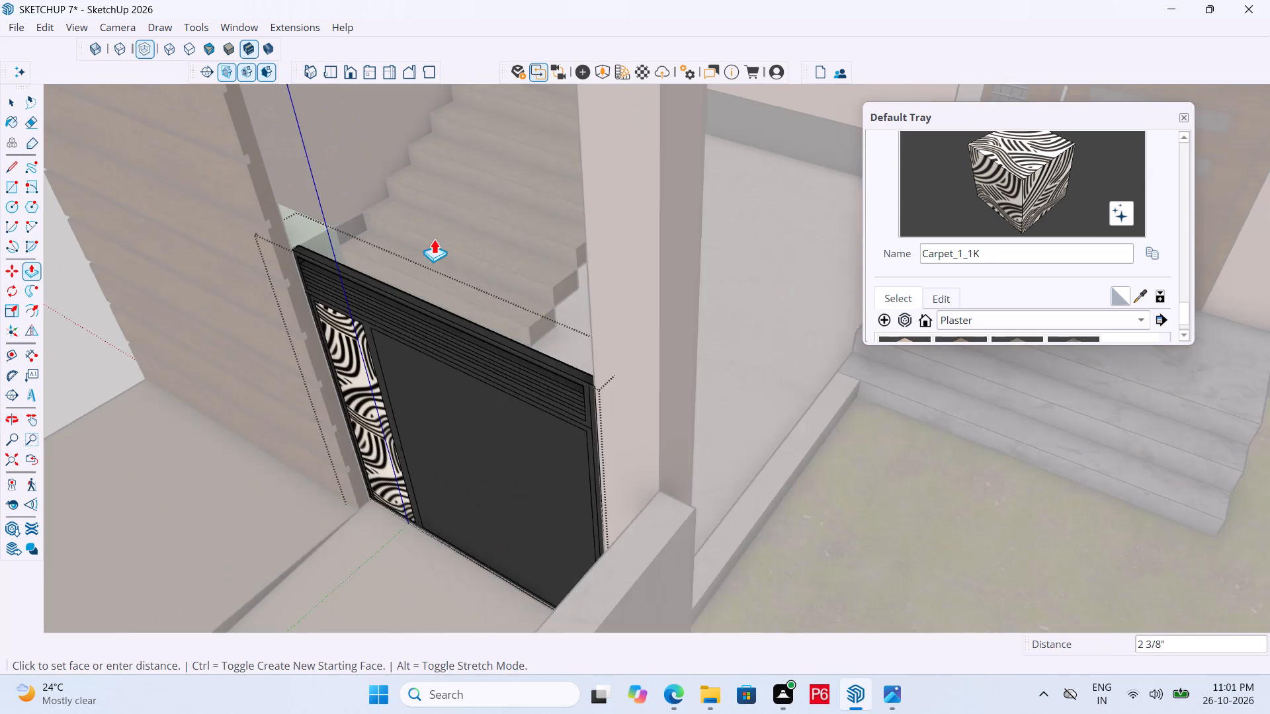
{"action": "scroll", "coordinate": [434, 239], "scroll_direction": "up", "scroll_amount": 4}
{"action": "middle_click_drag", "start_coordinate": [431, 250], "coordinate": [54, 272]}
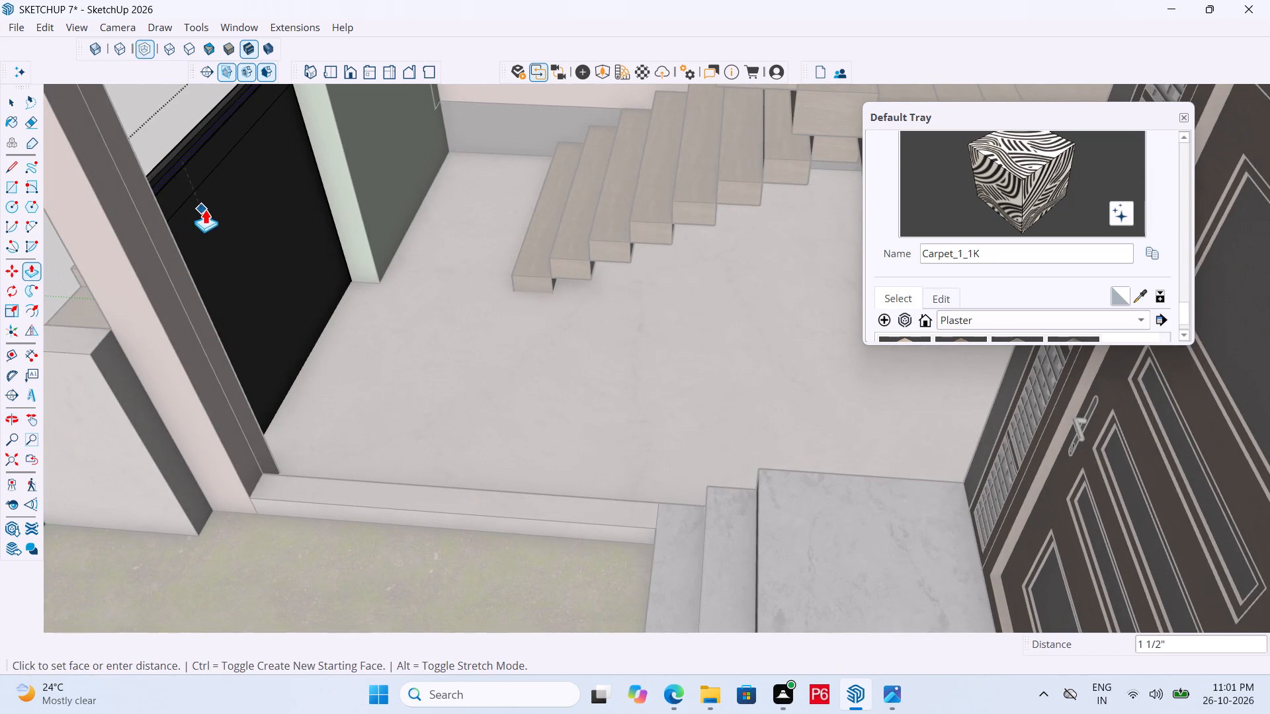
{"action": "left_click", "coordinate": [233, 208]}
Push the three remaining gaps in the side gate's top band through to leave openings between the slats.
{"action": "middle_click_drag", "start_coordinate": [176, 237], "coordinate": [222, 213]}
{"action": "scroll", "coordinate": [218, 201], "scroll_direction": "up", "scroll_amount": 10}
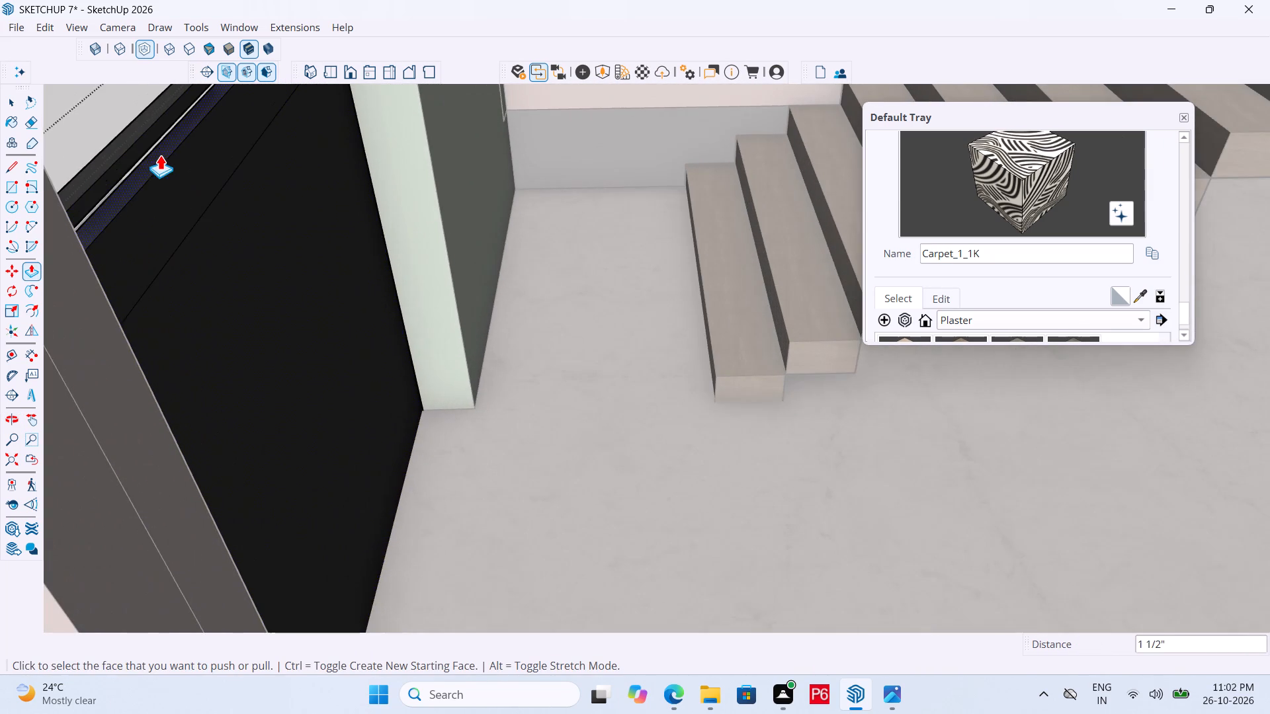
{"action": "middle_click_drag", "start_coordinate": [74, 227], "coordinate": [490, 184]}
{"action": "scroll", "coordinate": [614, 155], "scroll_direction": "down", "scroll_amount": 8}
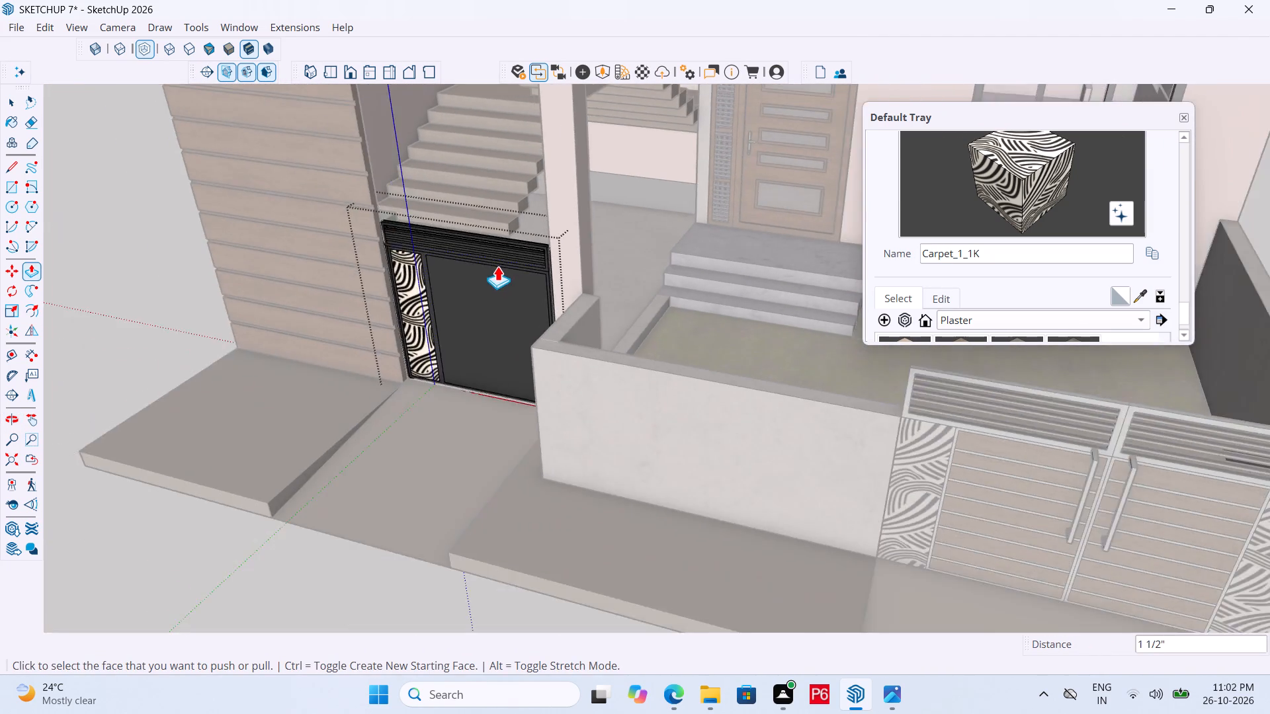
{"action": "scroll", "coordinate": [497, 266], "scroll_direction": "up", "scroll_amount": 17}
{"action": "double_click", "coordinate": [540, 239]}
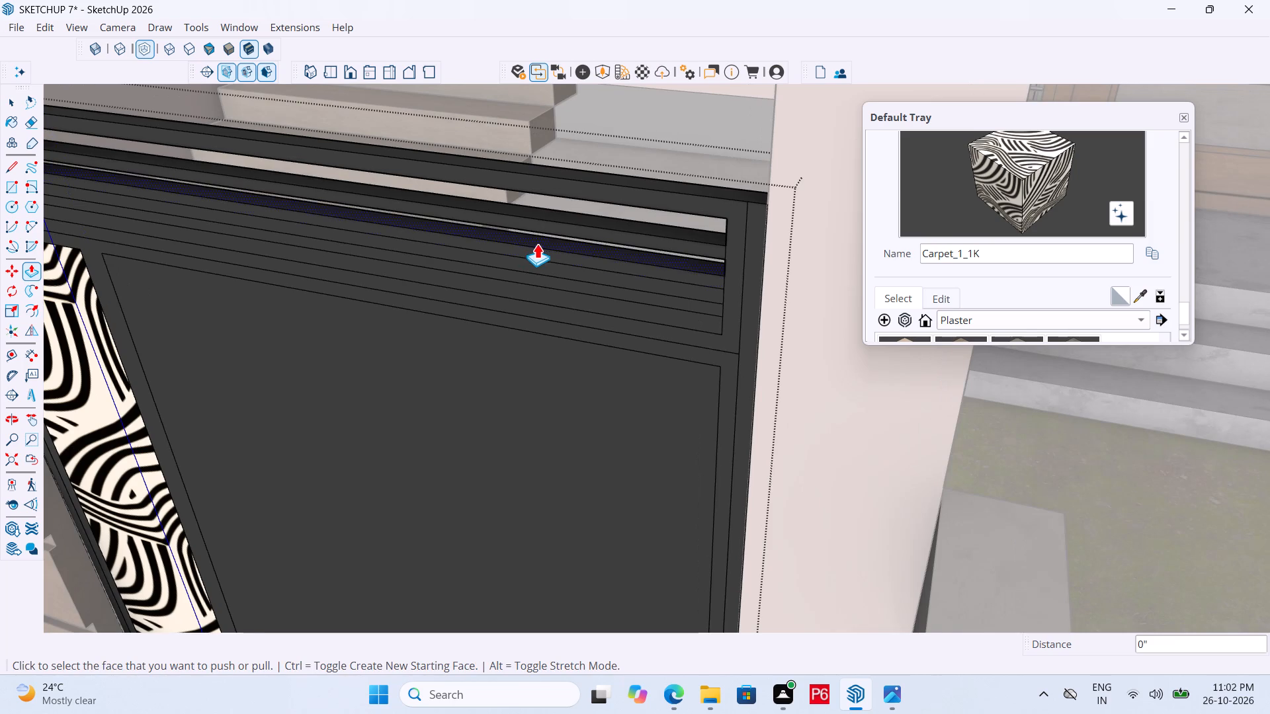
{"action": "double_click", "coordinate": [540, 270]}
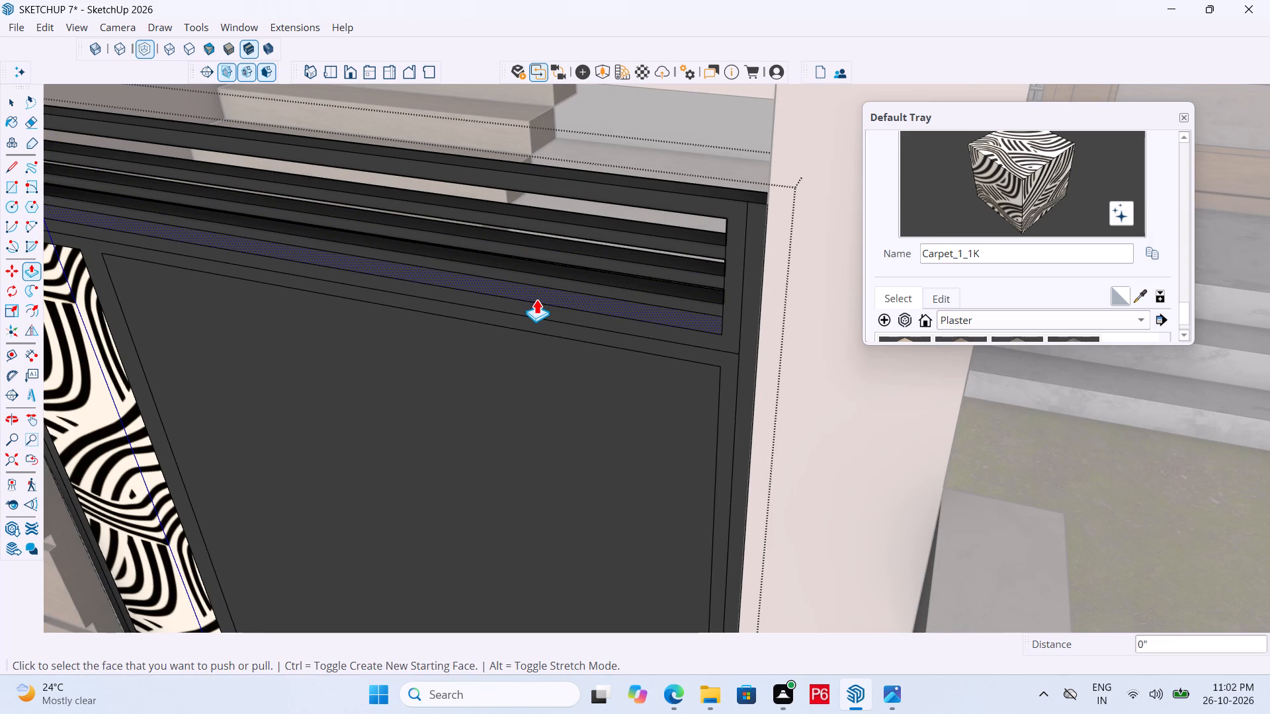
{"action": "triple_click", "coordinate": [539, 296]}
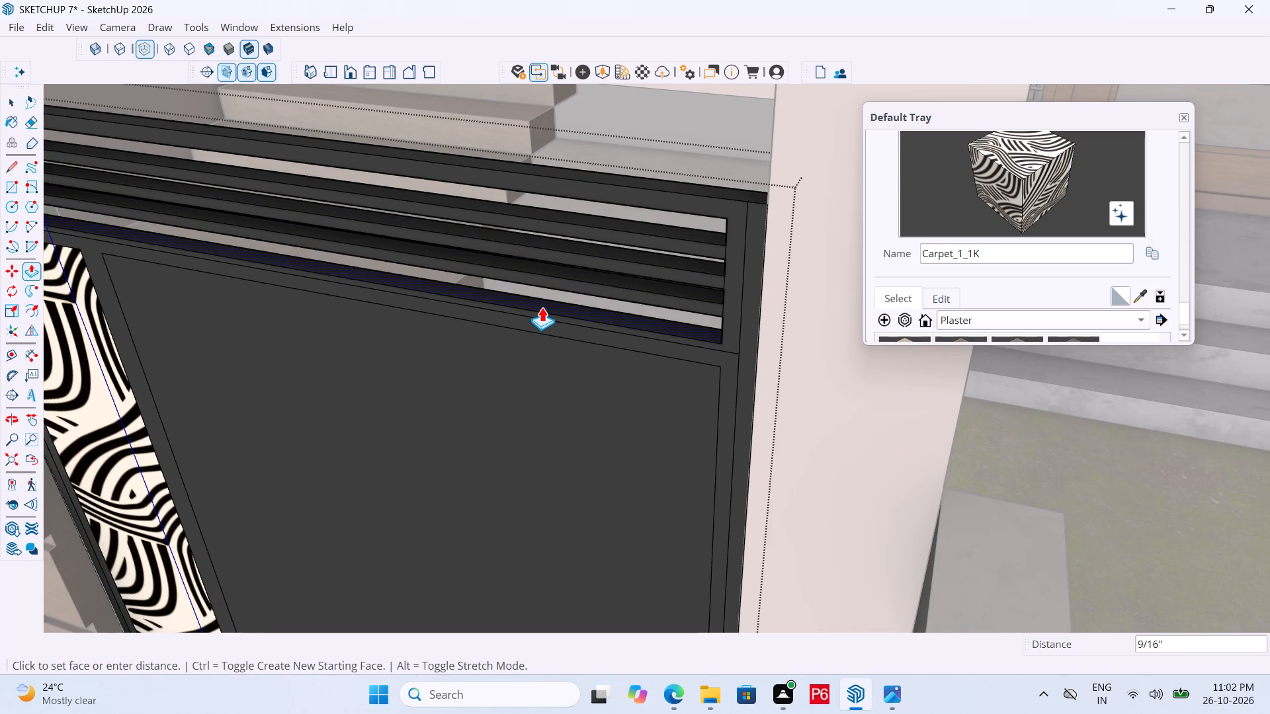
{"action": "key", "text": "grave"}
{"action": "key", "text": "Escape"}
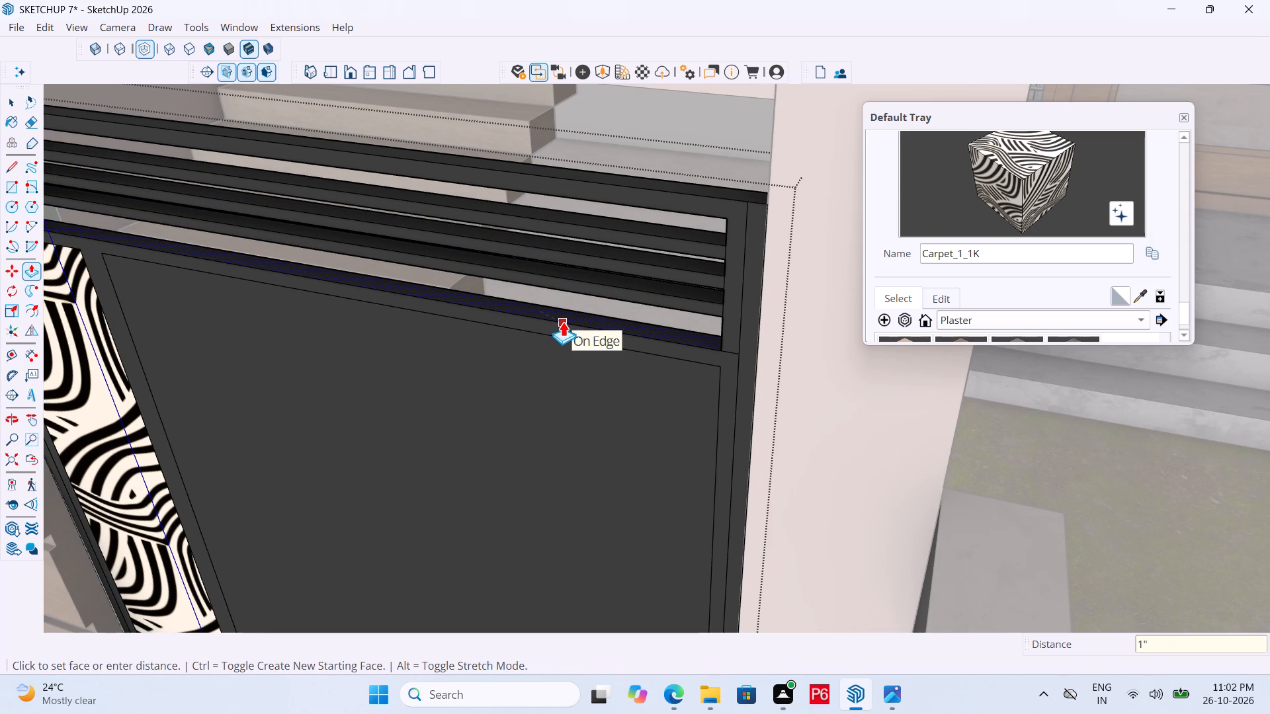
{"action": "key", "text": "Escape"}
Save the model with the side gate's slatted top band opened up.
{"action": "scroll", "coordinate": [669, 356], "scroll_direction": "up", "scroll_amount": 4}
{"action": "scroll", "coordinate": [657, 299], "scroll_direction": "down", "scroll_amount": 4}
{"action": "middle_click_drag", "start_coordinate": [656, 298], "coordinate": [700, 188]}
{"action": "scroll", "coordinate": [786, 216], "scroll_direction": "down", "scroll_amount": 4}
{"action": "middle_click_drag", "start_coordinate": [759, 247], "coordinate": [730, 260]}
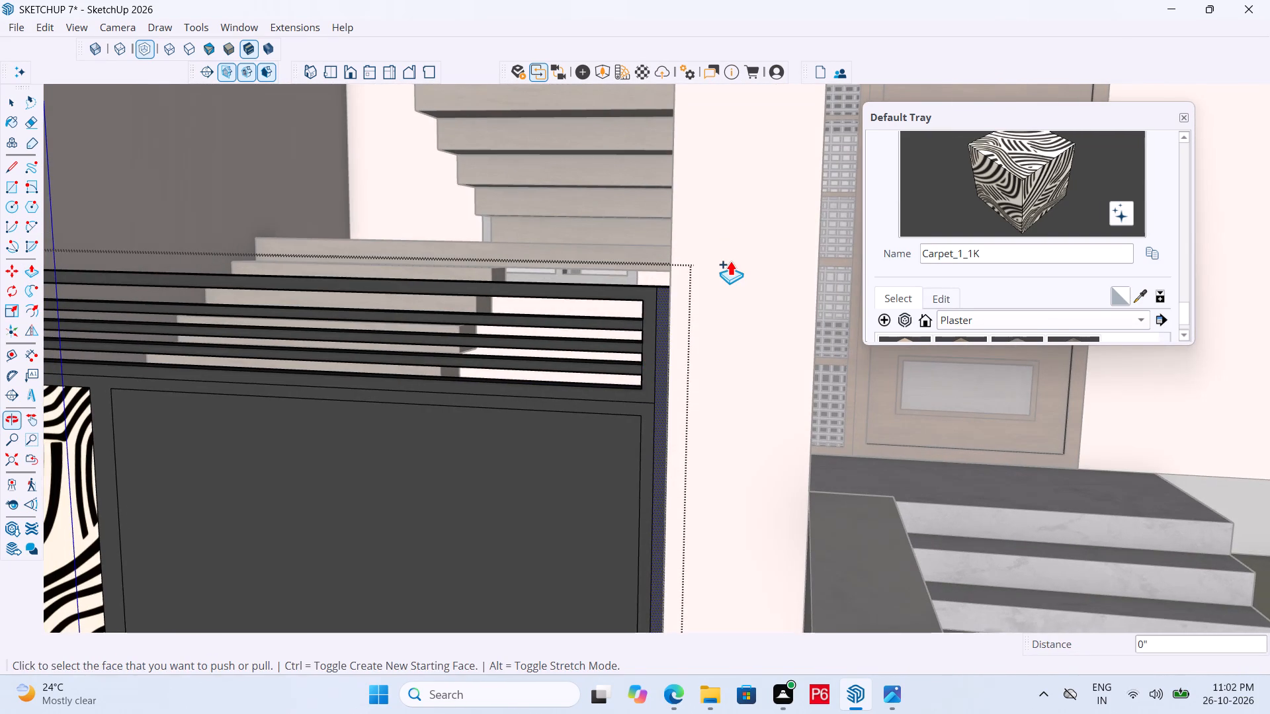
{"action": "key", "text": "ctrl+s"}
{"action": "key", "text": "ctrl+s"}
{"action": "key", "text": "ctrl+s"}
{"action": "key", "text": "ctrl+s"}
{"action": "key", "text": "ctrl+s"}
{"action": "key", "text": "ctrl+s"}
{"action": "key", "text": "ctrl+s"}
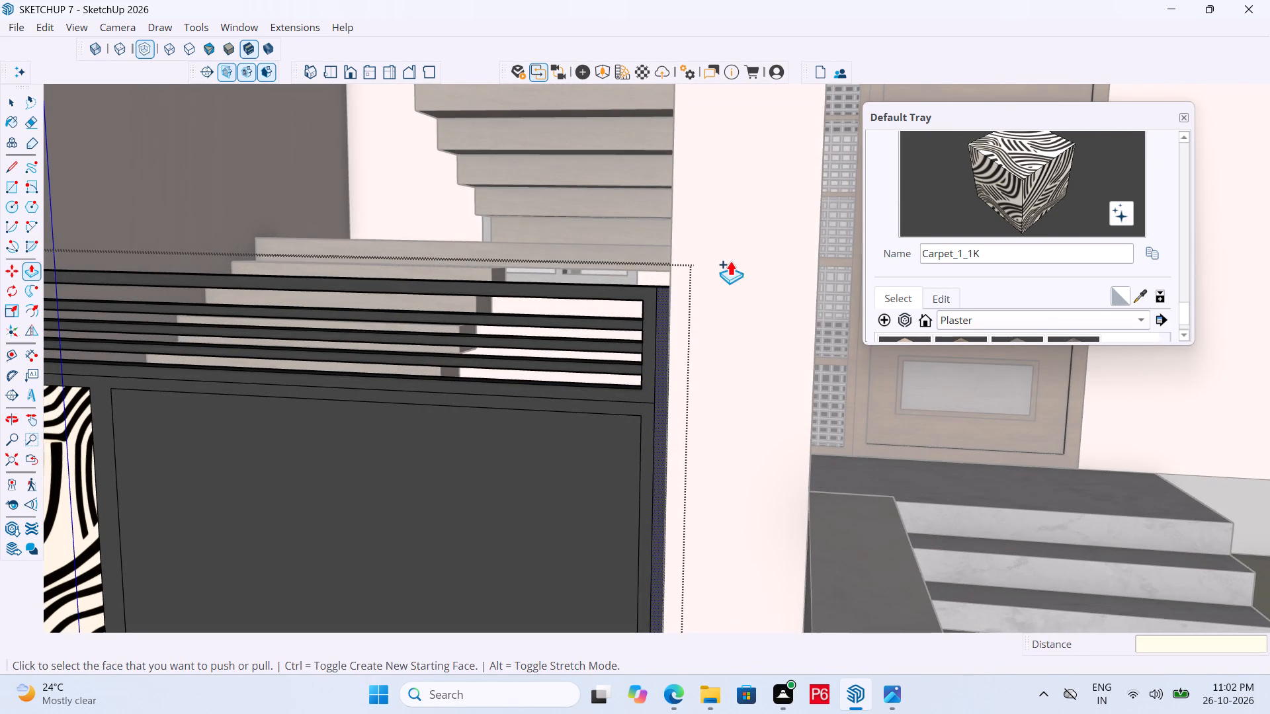
{"action": "key", "text": "ctrl+s"}
Choose Metal_06_1K from the Metal materials and paint it onto the side gate's large panel and surrounding frame front.
{"action": "scroll", "coordinate": [741, 234], "scroll_direction": "down", "scroll_amount": 3}
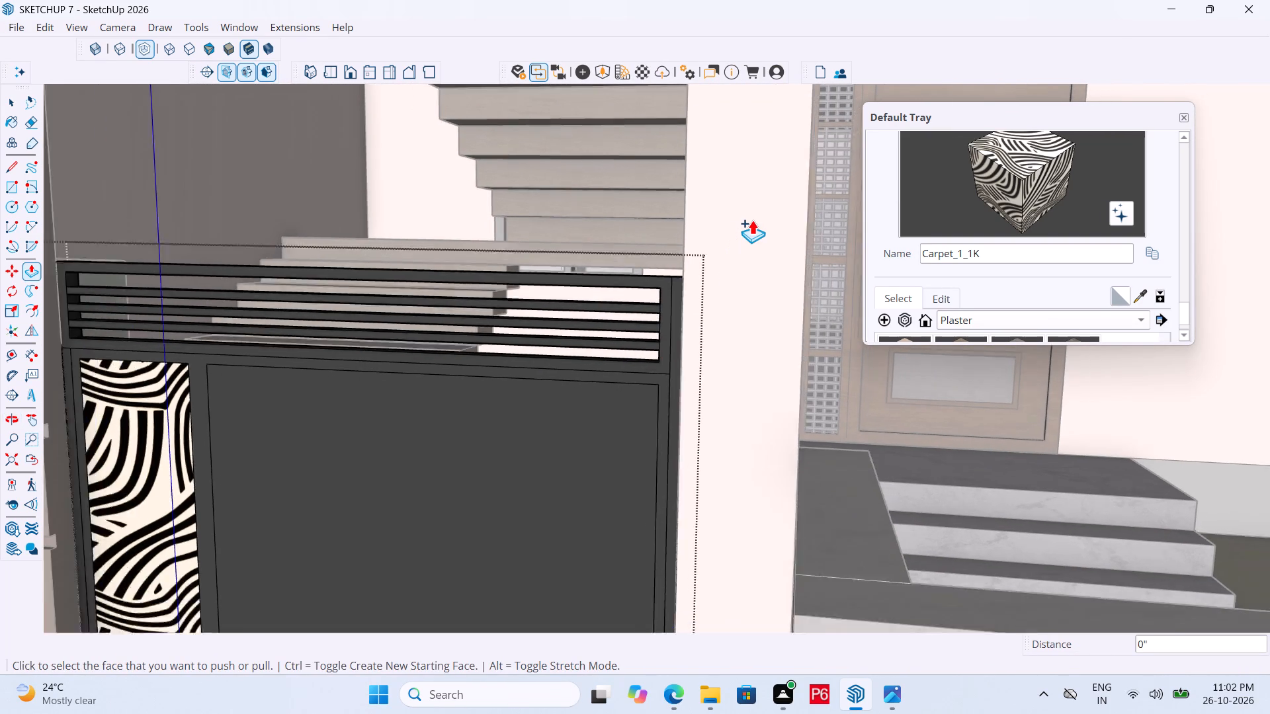
{"action": "scroll", "coordinate": [752, 219], "scroll_direction": "down", "scroll_amount": 4}
{"action": "middle_click_drag", "start_coordinate": [678, 255], "coordinate": [609, 268]}
{"action": "scroll", "coordinate": [561, 224], "scroll_direction": "down", "scroll_amount": 5}
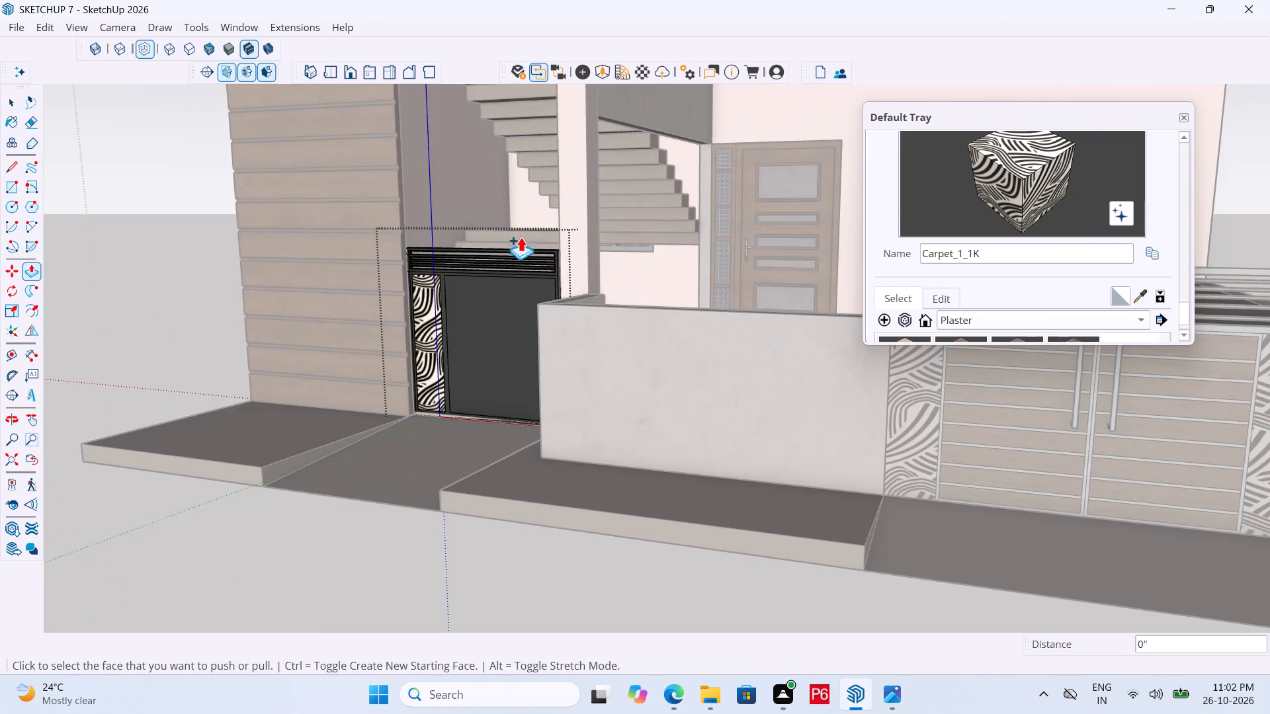
{"action": "scroll", "coordinate": [501, 253], "scroll_direction": "down", "scroll_amount": 4}
{"action": "middle_click_drag", "start_coordinate": [476, 267], "coordinate": [560, 283]}
{"action": "scroll", "coordinate": [650, 299], "scroll_direction": "up", "scroll_amount": 5}
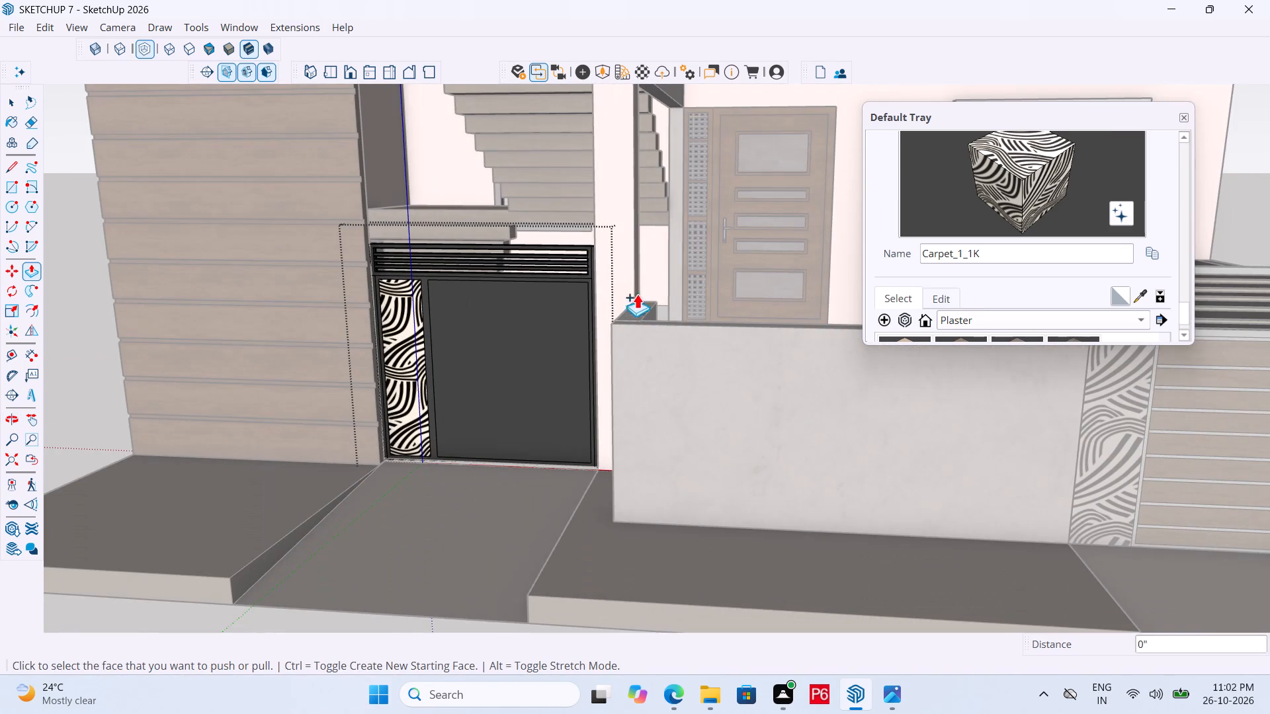
{"action": "scroll", "coordinate": [1022, 284], "scroll_direction": "down", "scroll_amount": 2}
{"action": "left_click", "coordinate": [997, 257]}
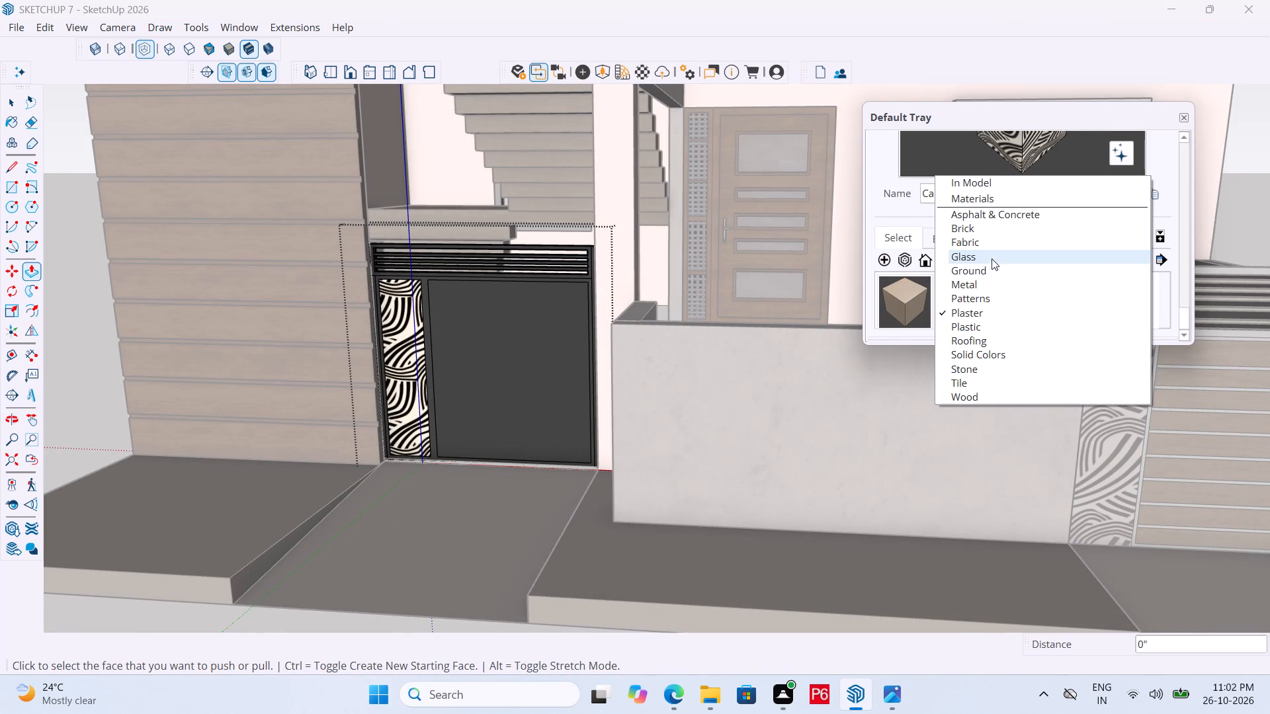
{"action": "left_click", "coordinate": [976, 284]}
{"action": "left_click", "coordinate": [911, 299]}
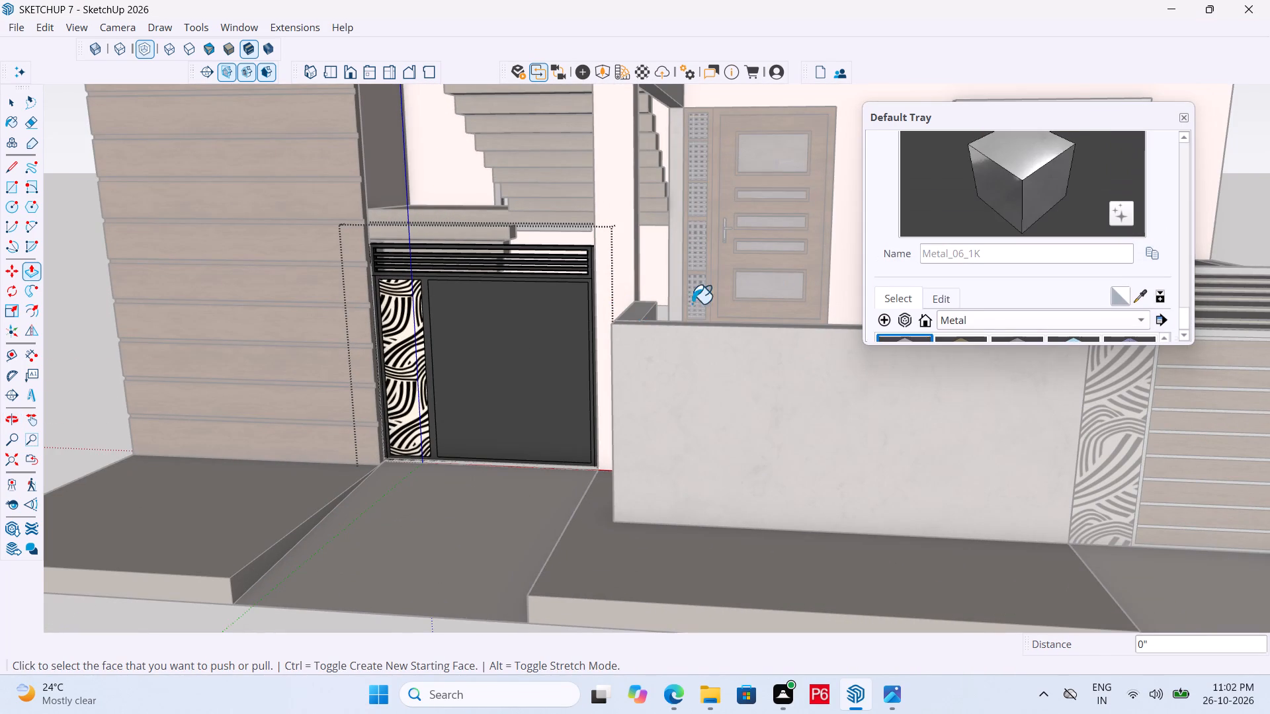
{"action": "left_click", "coordinate": [519, 346]}
{"action": "scroll", "coordinate": [445, 310], "scroll_direction": "up", "scroll_amount": 6}
{"action": "left_click", "coordinate": [411, 290]}
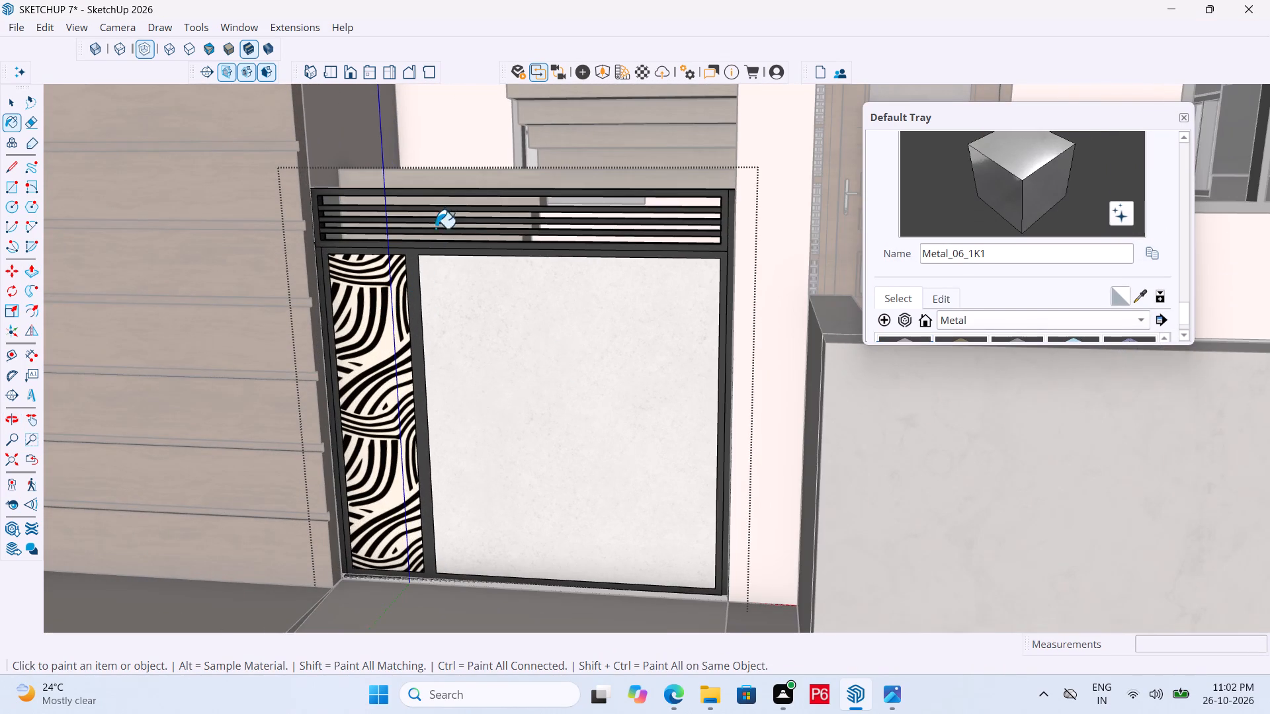
Paint the front faces of the side gate's top band frame and slats with Metal_06_1K.
{"action": "scroll", "coordinate": [461, 221], "scroll_direction": "up", "scroll_amount": 3}
{"action": "left_click", "coordinate": [470, 256]}
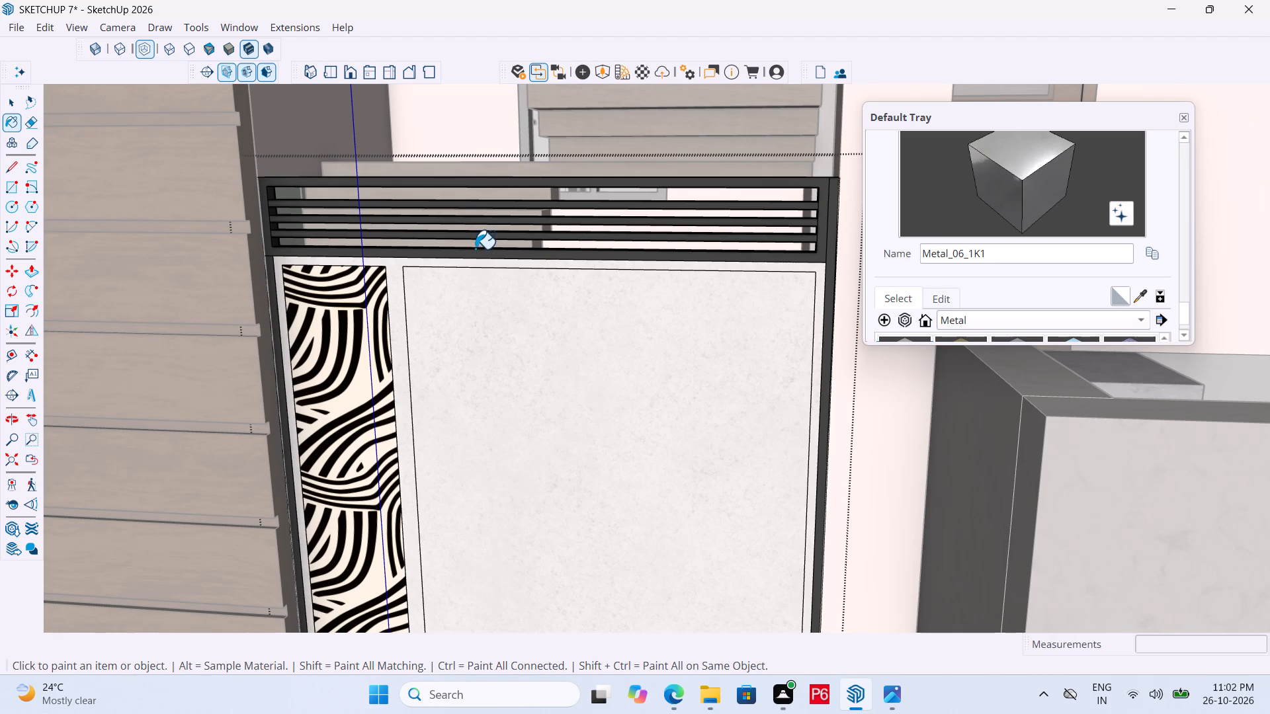
{"action": "left_click", "coordinate": [485, 238]}
{"action": "left_click_drag", "start_coordinate": [490, 227], "coordinate": [494, 221]}
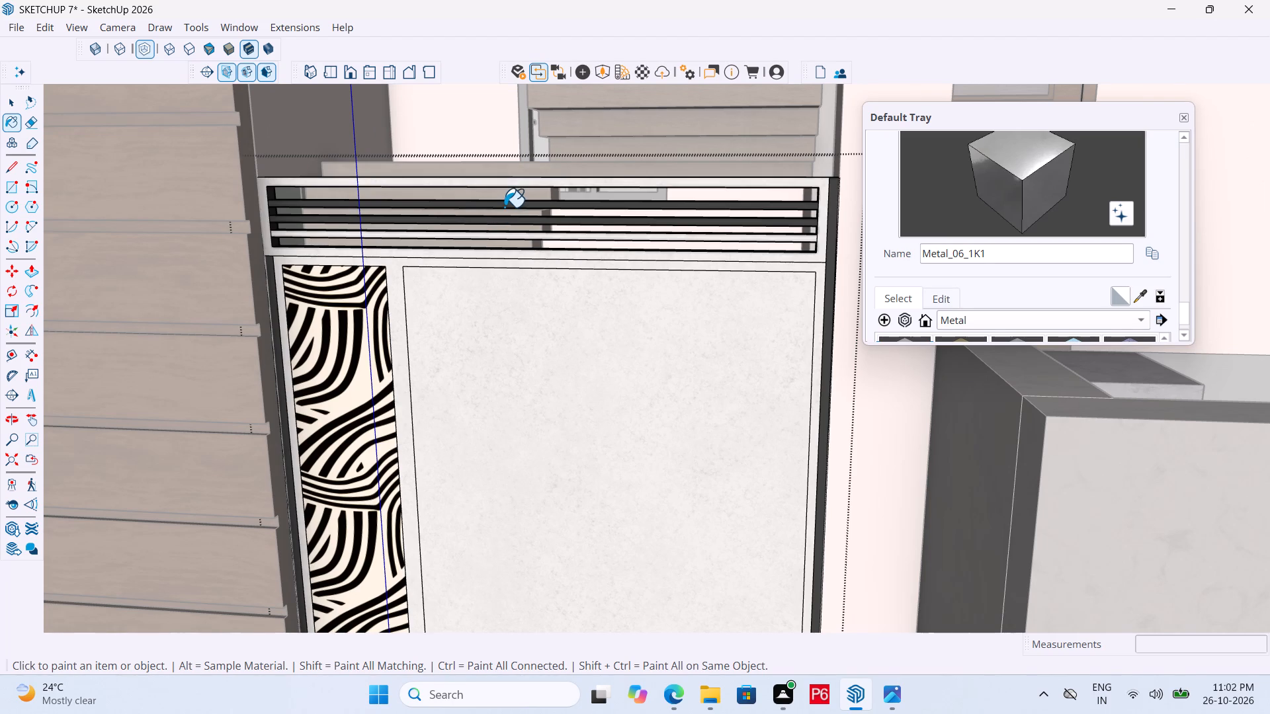
{"action": "left_click", "coordinate": [504, 208]}
Paint the side gate's rear panel face and the back and upper faces of its slats with Metal_06_1K.
{"action": "middle_click_drag", "start_coordinate": [605, 192], "coordinate": [498, 233]}
{"action": "scroll", "coordinate": [837, 191], "scroll_direction": "down", "scroll_amount": 6}
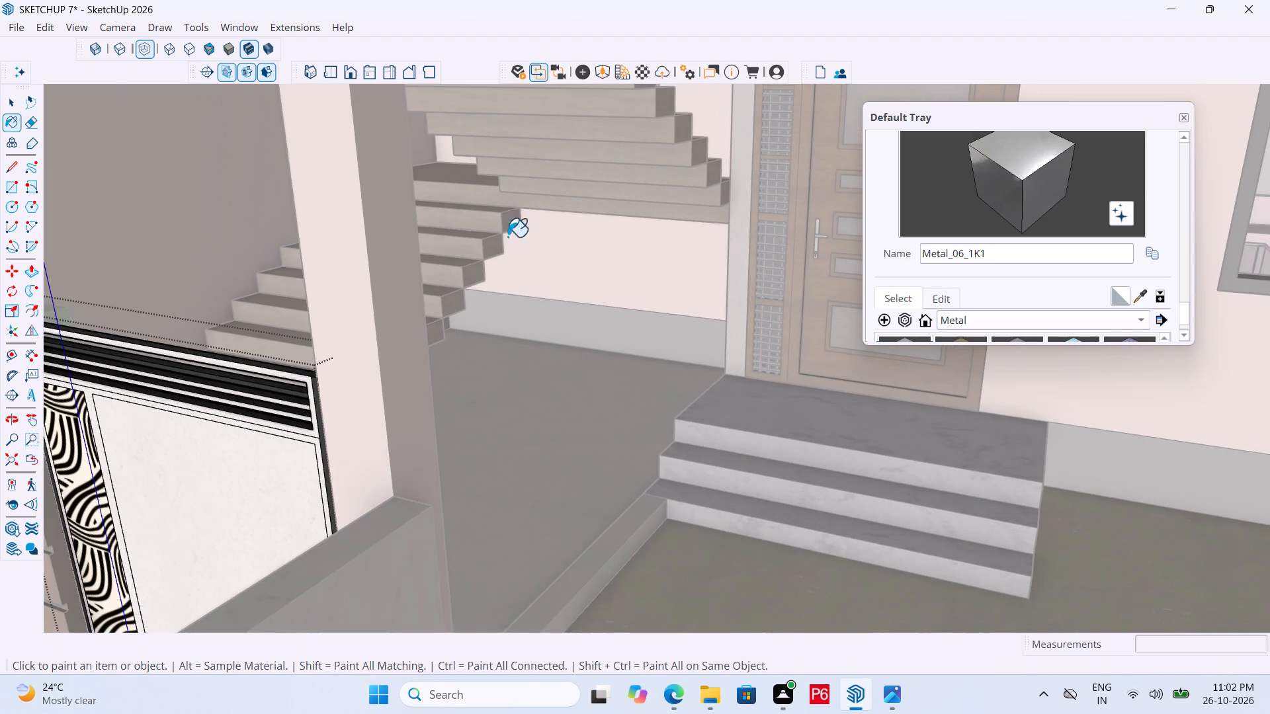
{"action": "middle_click_drag", "start_coordinate": [454, 248], "coordinate": [34, 268]}
{"action": "scroll", "coordinate": [310, 255], "scroll_direction": "up", "scroll_amount": 11}
{"action": "left_click", "coordinate": [335, 239]}
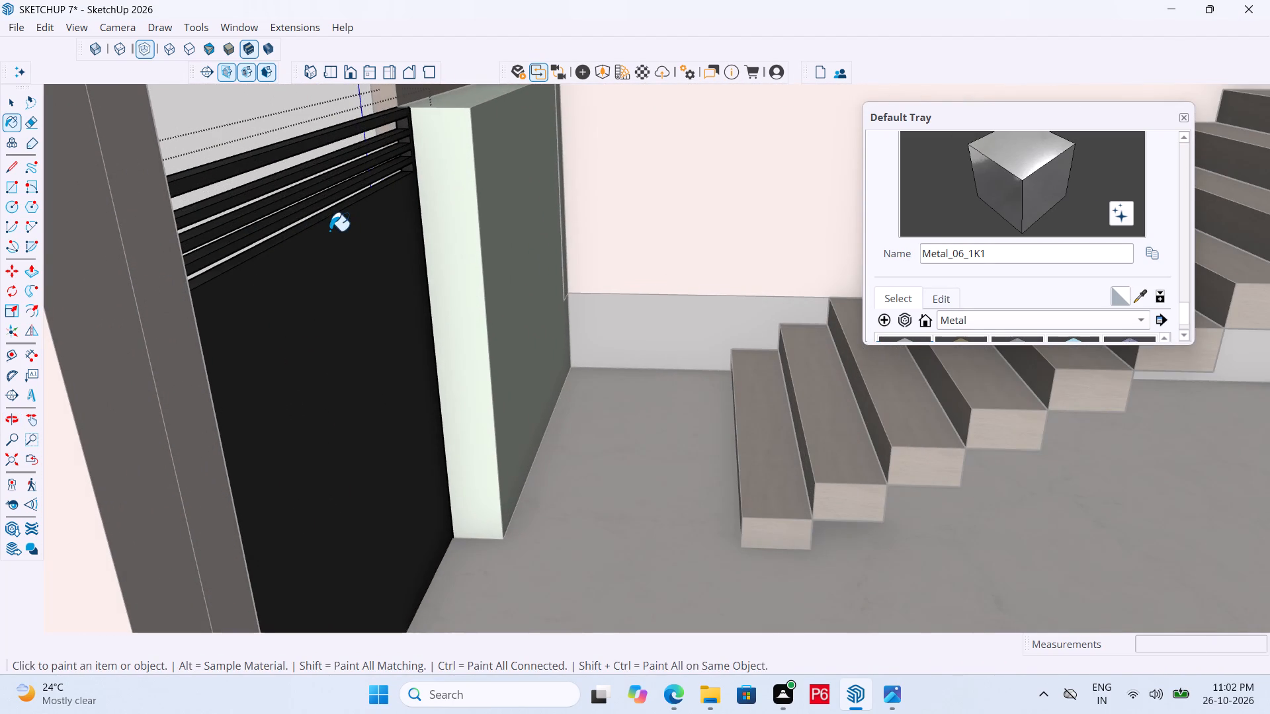
{"action": "scroll", "coordinate": [305, 229], "scroll_direction": "up", "scroll_amount": 12}
{"action": "left_click_drag", "start_coordinate": [300, 225], "coordinate": [301, 214]}
{"action": "double_click", "coordinate": [289, 185]}
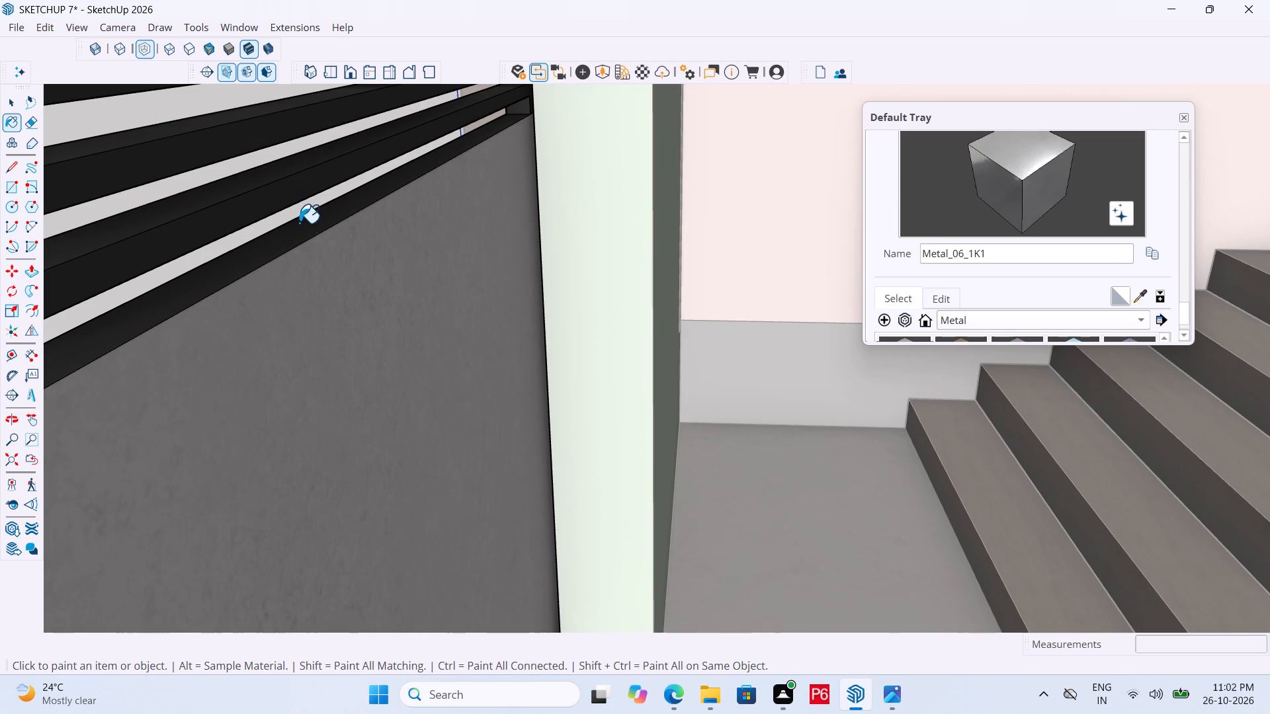
{"action": "left_click", "coordinate": [298, 223]}
{"action": "left_click", "coordinate": [282, 169]}
{"action": "left_click", "coordinate": [243, 116]}
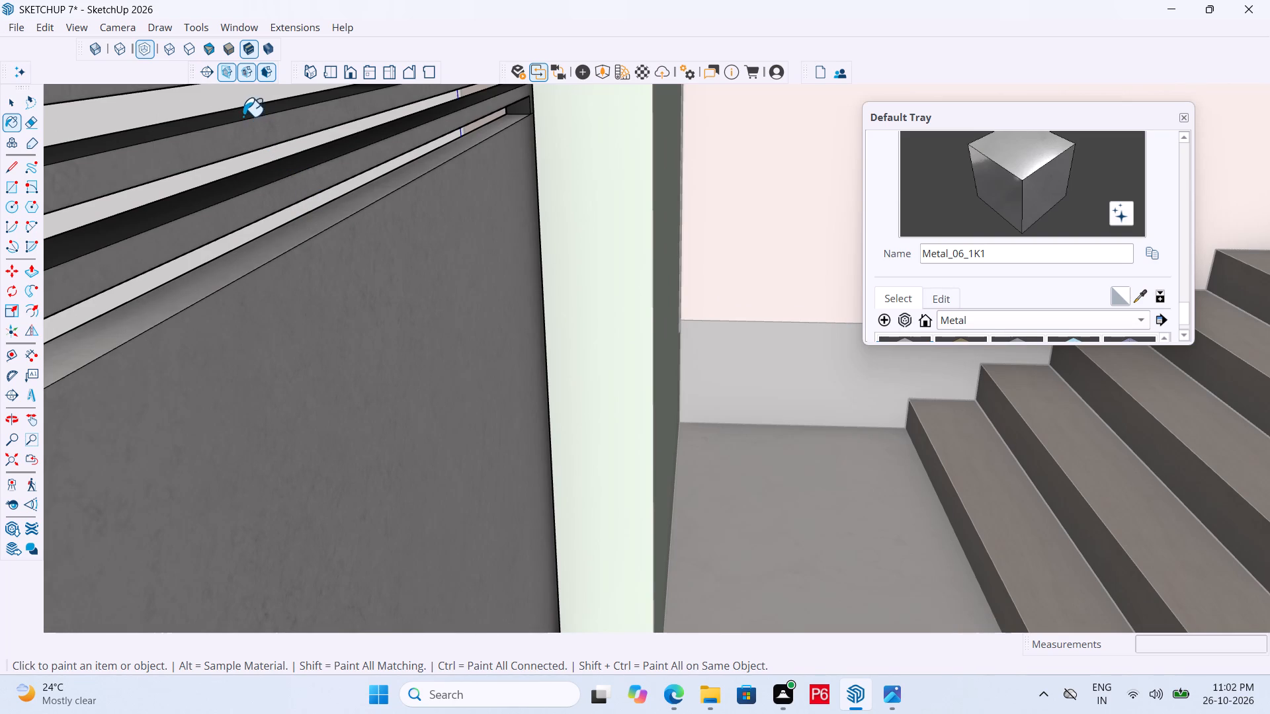
{"action": "scroll", "coordinate": [250, 326], "scroll_direction": "down", "scroll_amount": 5}
{"action": "left_click", "coordinate": [241, 151]}
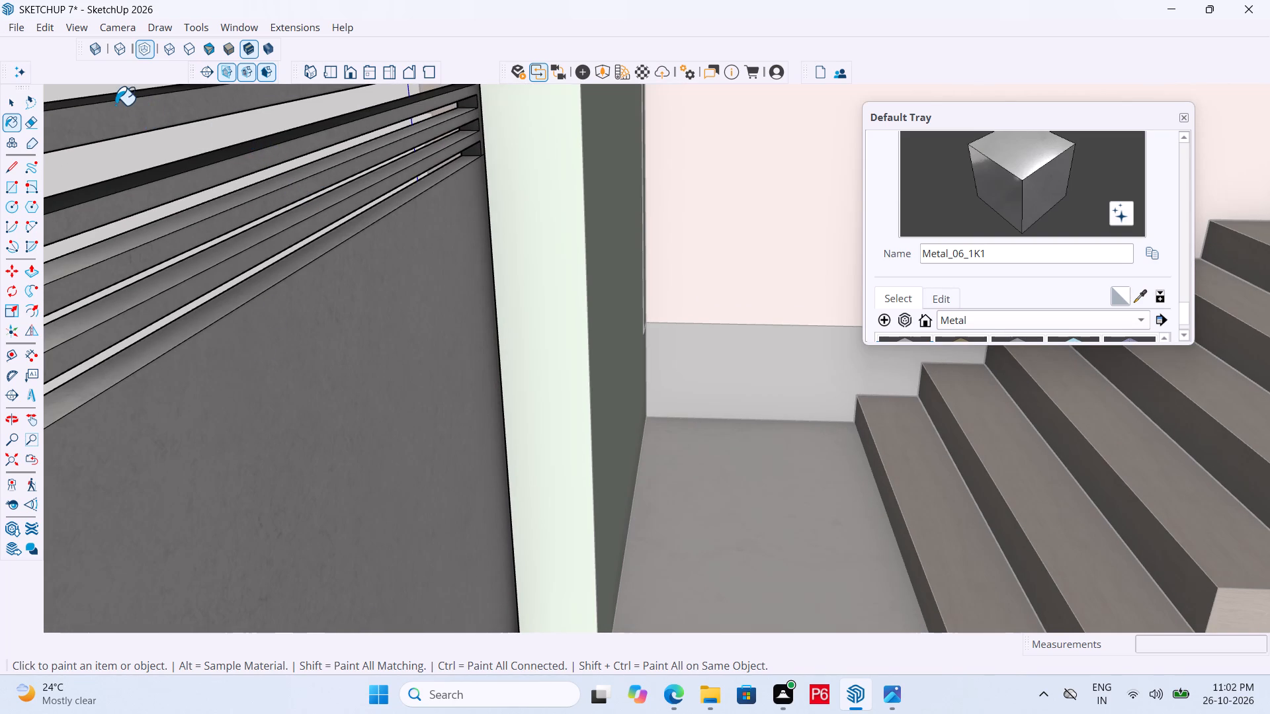
{"action": "left_click", "coordinate": [115, 103]}
{"action": "left_click", "coordinate": [118, 98]}
Paint the undersides of the side gate's top rail and slats with Metal_06_1K.
{"action": "middle_click_drag", "start_coordinate": [116, 191], "coordinate": [136, 82]}
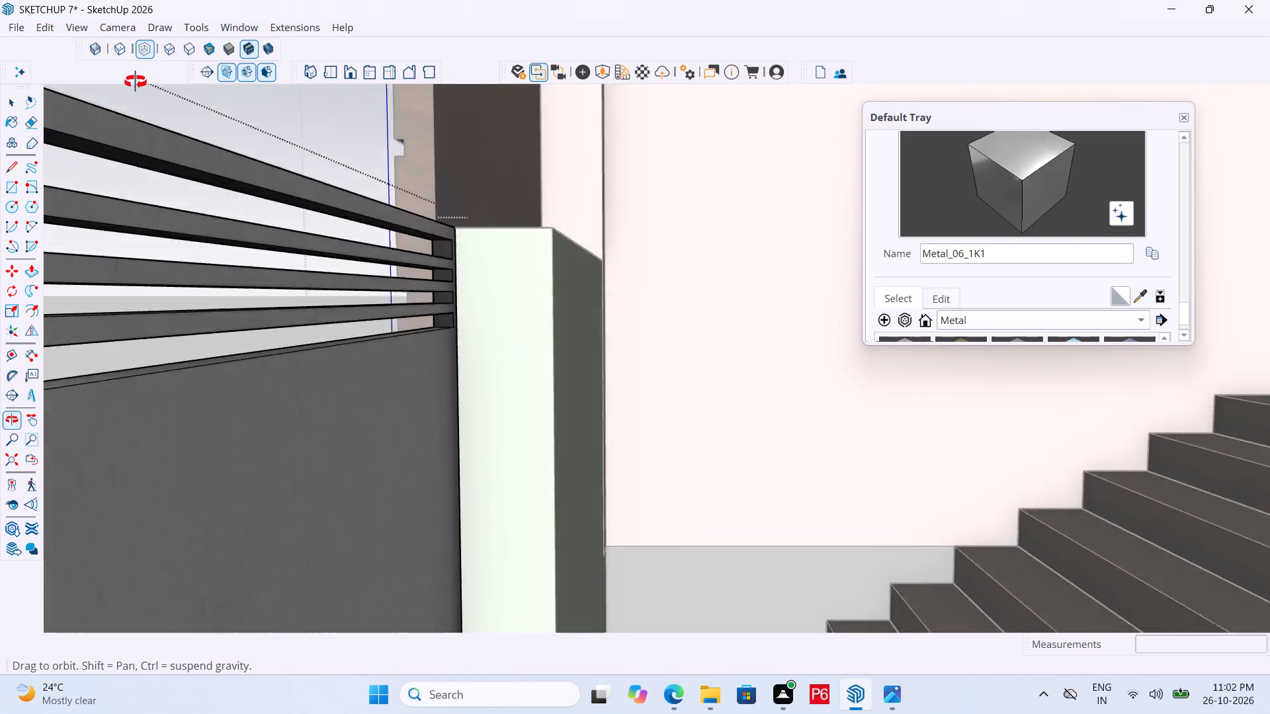
{"action": "middle_click_drag", "start_coordinate": [136, 82], "coordinate": [151, 48]}
{"action": "scroll", "coordinate": [202, 197], "scroll_direction": "up", "scroll_amount": 3}
{"action": "left_click", "coordinate": [203, 198]}
{"action": "left_click", "coordinate": [201, 276]}
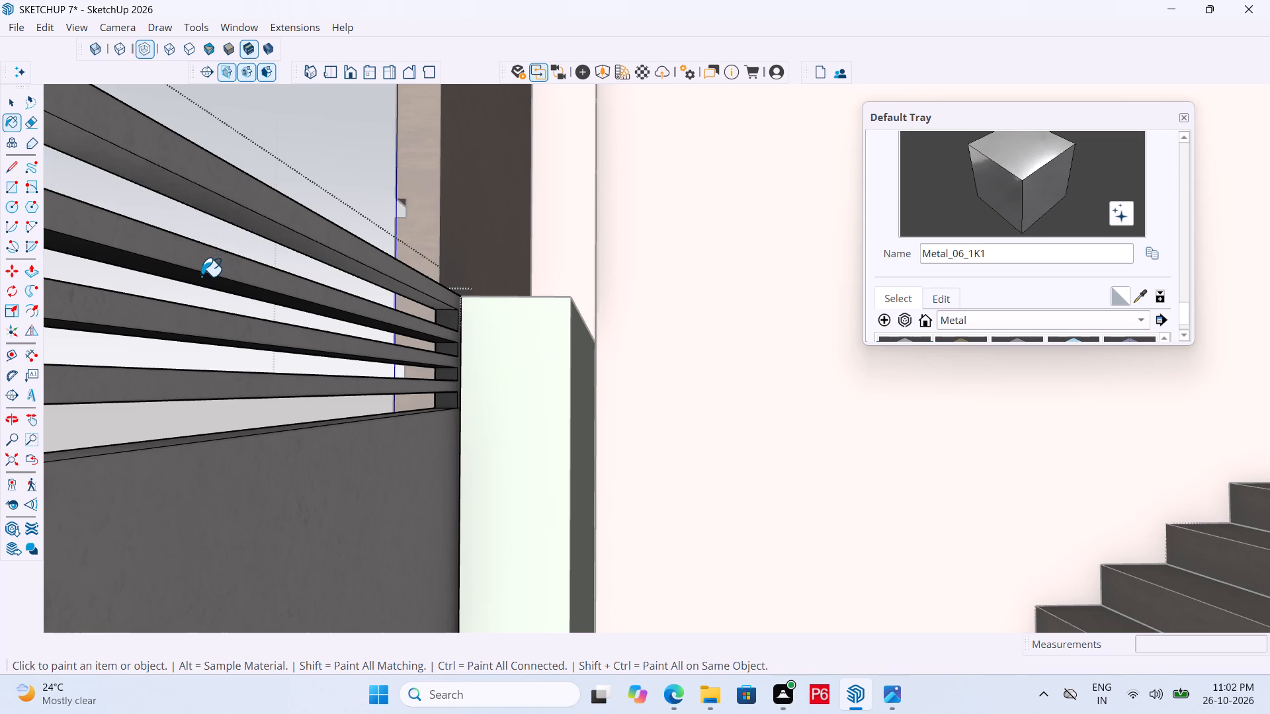
{"action": "left_click", "coordinate": [161, 335]}
{"action": "middle_click_drag", "start_coordinate": [150, 391], "coordinate": [184, 249]}
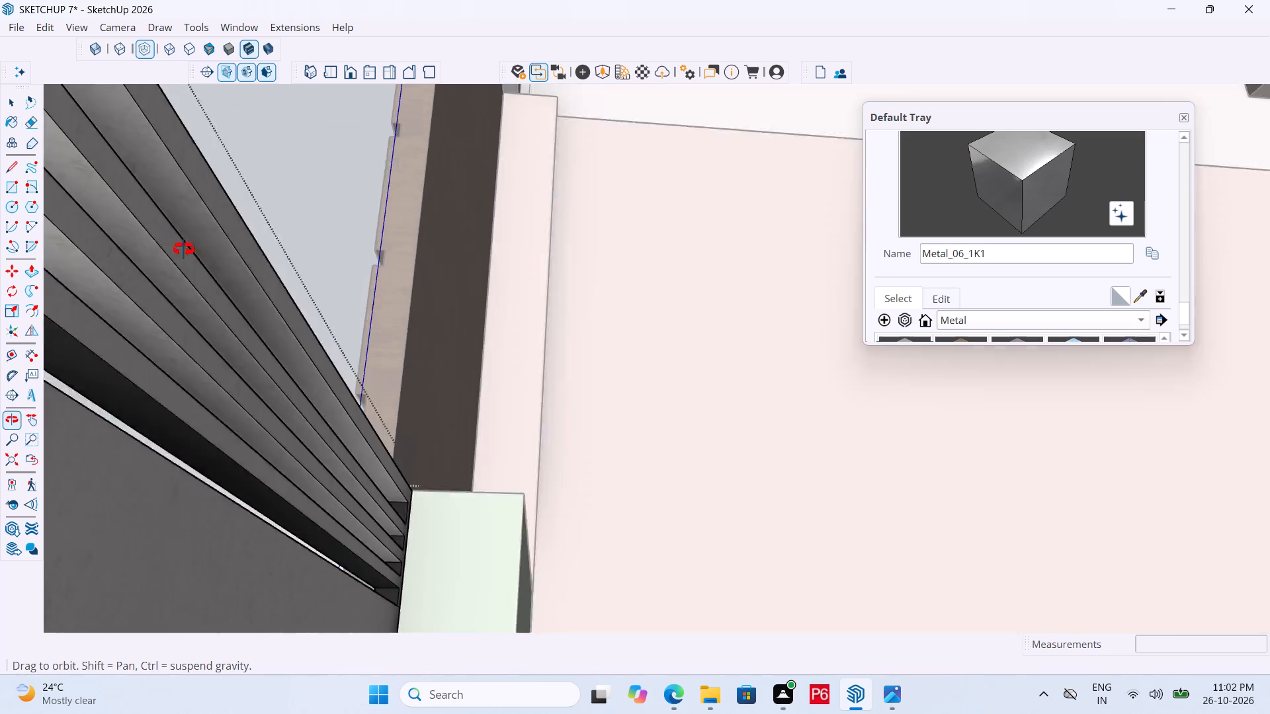
{"action": "middle_click_drag", "start_coordinate": [184, 249], "coordinate": [198, 218]}
{"action": "left_click", "coordinate": [122, 370]}
Paint the remaining dark front slat of the side gate's top band with Metal_06_1K.
{"action": "middle_click_drag", "start_coordinate": [167, 330], "coordinate": [94, 684]}
{"action": "scroll", "coordinate": [167, 330], "scroll_direction": "down", "scroll_amount": 1}
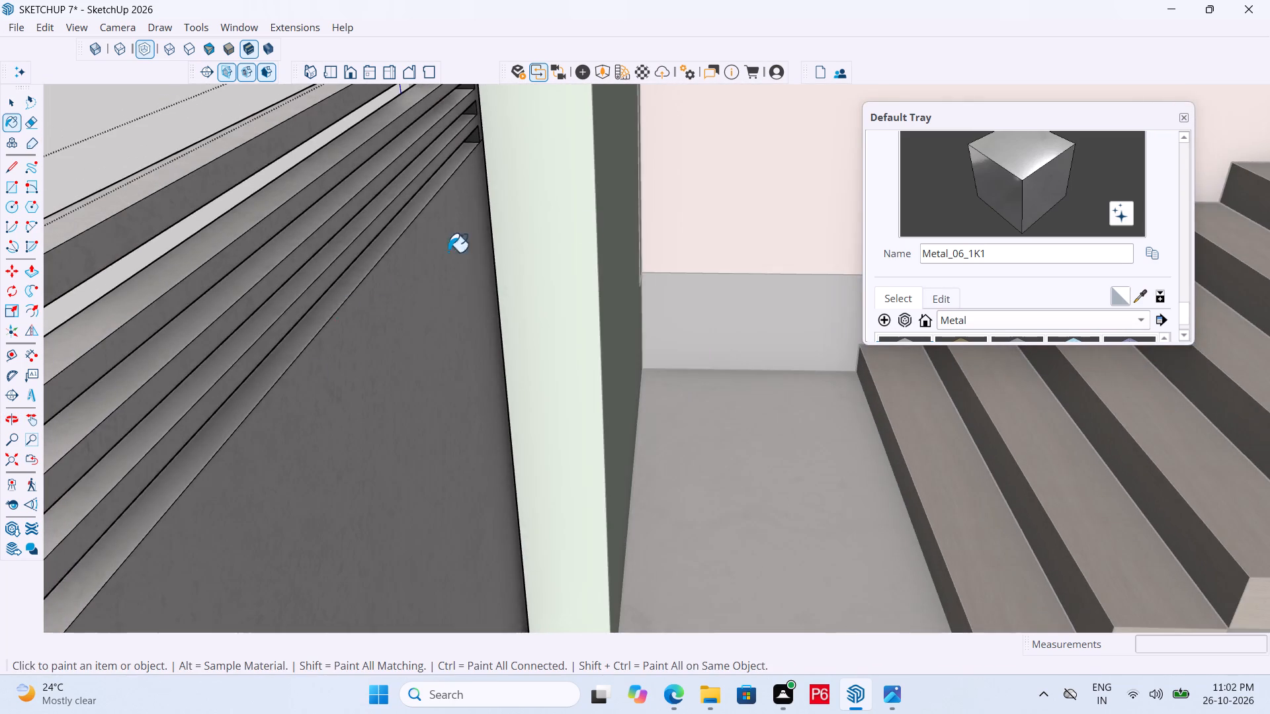
{"action": "scroll", "coordinate": [625, 234], "scroll_direction": "down", "scroll_amount": 7}
{"action": "middle_click_drag", "start_coordinate": [483, 305], "coordinate": [958, 338]}
{"action": "scroll", "coordinate": [314, 343], "scroll_direction": "down", "scroll_amount": 6}
{"action": "scroll", "coordinate": [740, 255], "scroll_direction": "up", "scroll_amount": 3}
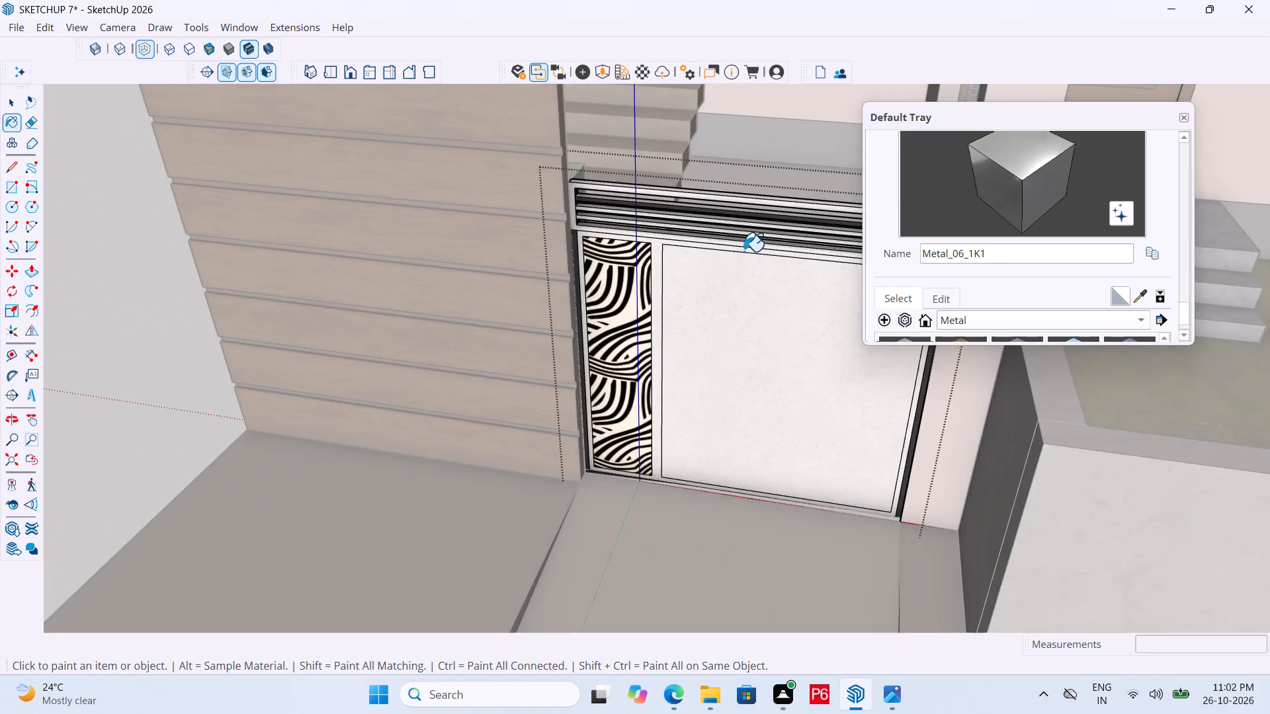
{"action": "scroll", "coordinate": [743, 251], "scroll_direction": "up", "scroll_amount": 14}
{"action": "scroll", "coordinate": [656, 250], "scroll_direction": "down", "scroll_amount": 5}
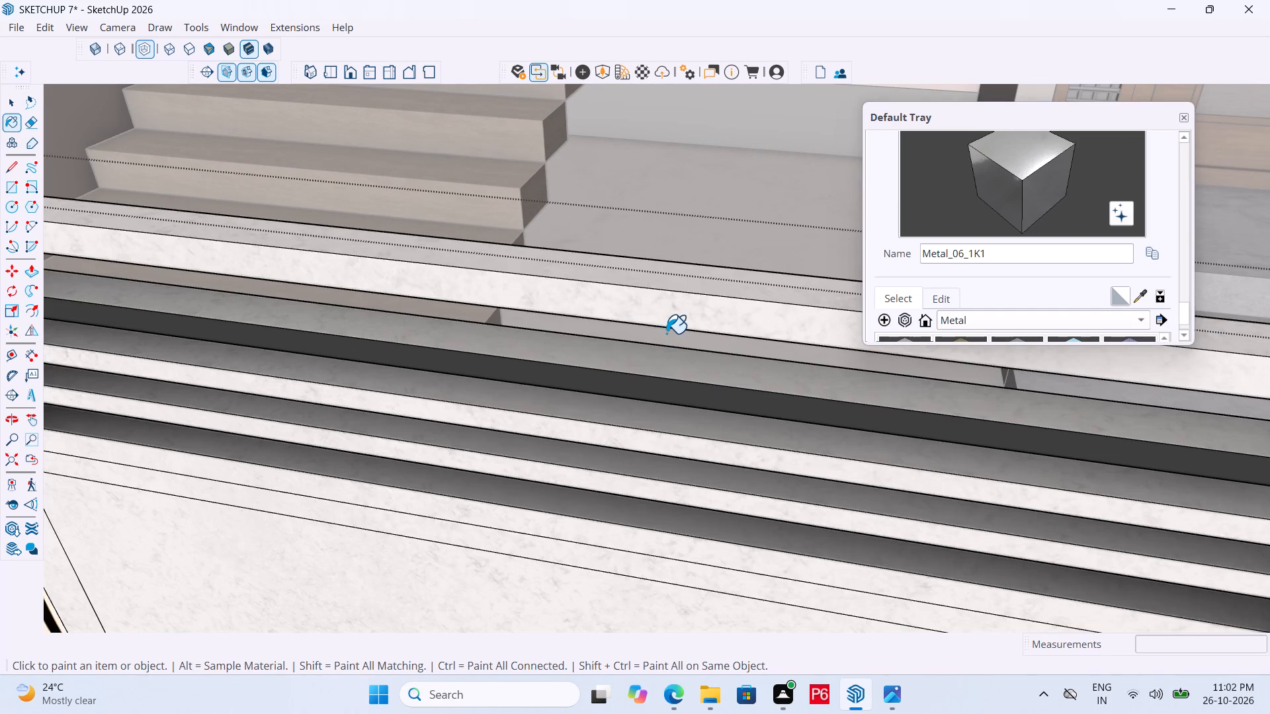
{"action": "left_click", "coordinate": [666, 333]}
{"action": "scroll", "coordinate": [546, 297], "scroll_direction": "down", "scroll_amount": 5}
Save the model with the metal finish on the side gate.
{"action": "key", "text": "ctrl+s"}
{"action": "key", "text": "ctrl+s"}
{"action": "key", "text": "ctrl+s"}
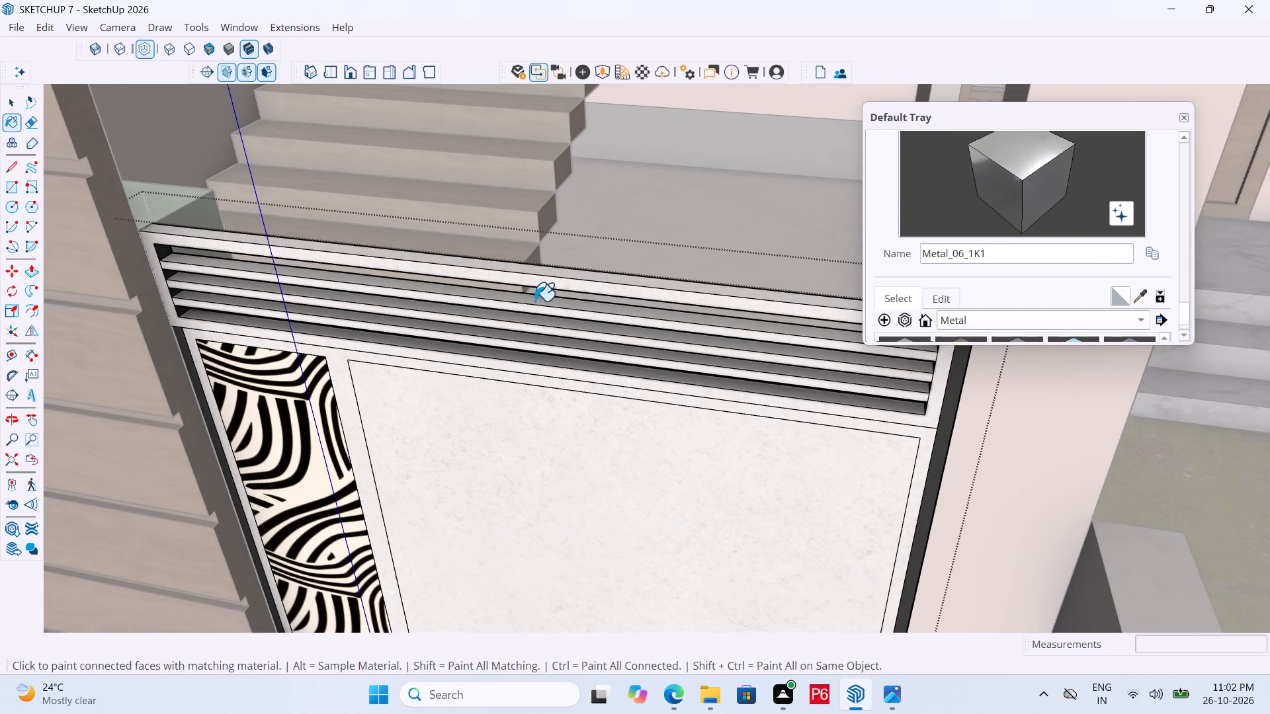
{"action": "key", "text": "ctrl+s"}
{"action": "key", "text": "ctrl+s"}
{"action": "key", "text": "ctrl+s"}
{"action": "key", "text": "ctrl+s"}
{"action": "key", "text": "ctrl+s"}
{"action": "key", "text": "ctrl+s"}
Paint the narrow outer border strip around the side gate's frame with Metal_06_1K.
{"action": "scroll", "coordinate": [525, 296], "scroll_direction": "down", "scroll_amount": 7}
{"action": "scroll", "coordinate": [270, 379], "scroll_direction": "up", "scroll_amount": 7}
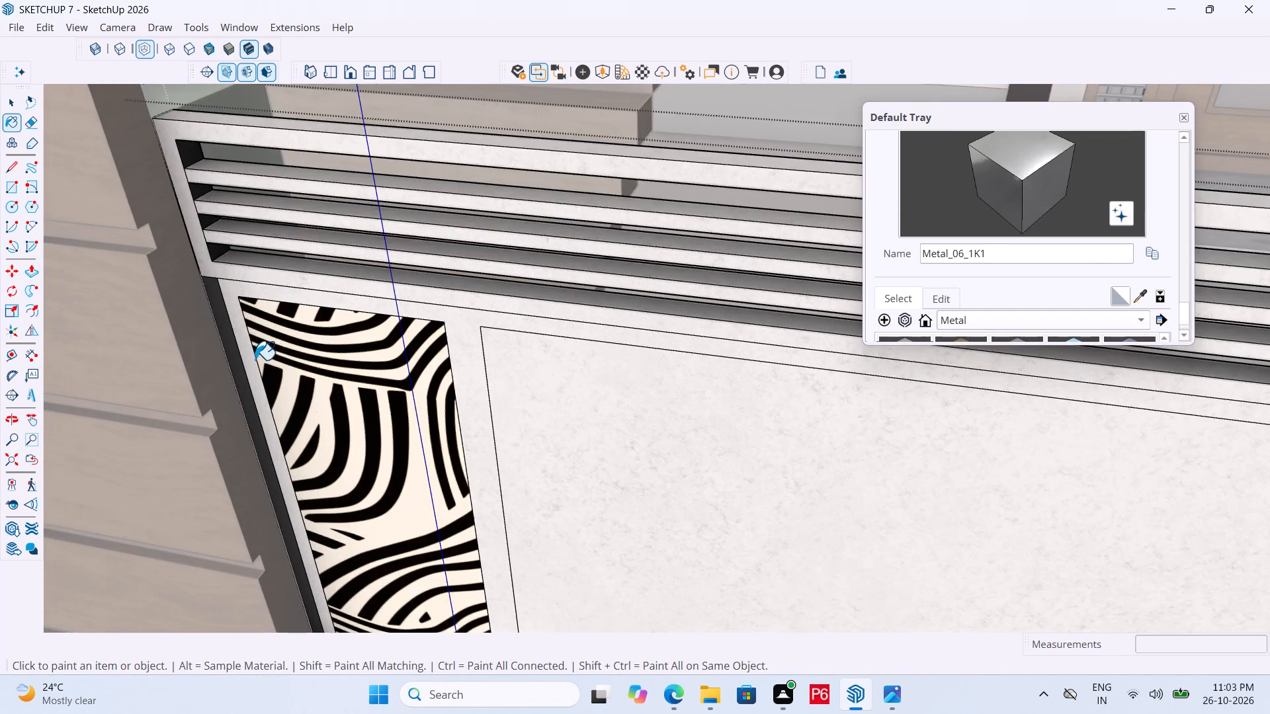
{"action": "scroll", "coordinate": [255, 360], "scroll_direction": "up", "scroll_amount": 4}
{"action": "left_click", "coordinate": [195, 285]}
Erase the vertical edge line separating the border strip from the frame beside the side gate's patterned panel.
{"action": "scroll", "coordinate": [196, 239], "scroll_direction": "down", "scroll_amount": 10}
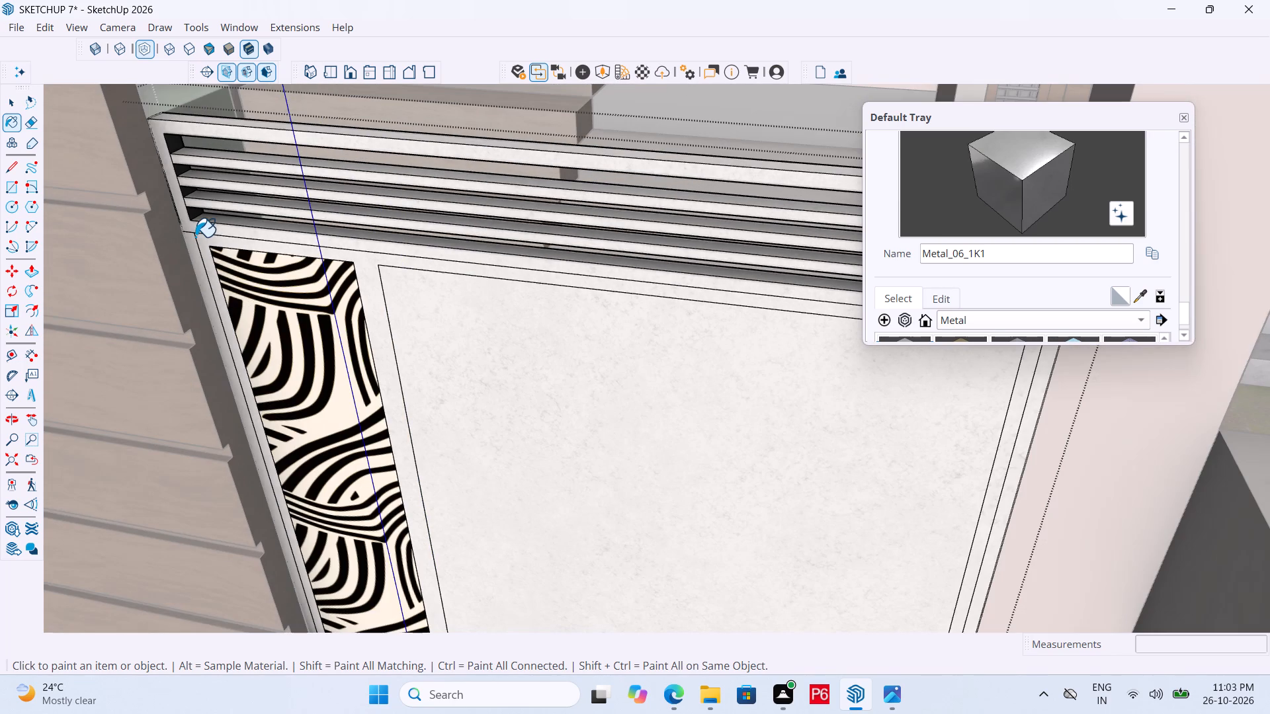
{"action": "middle_click_drag", "start_coordinate": [305, 225], "coordinate": [374, 204]}
{"action": "key", "text": "r"}
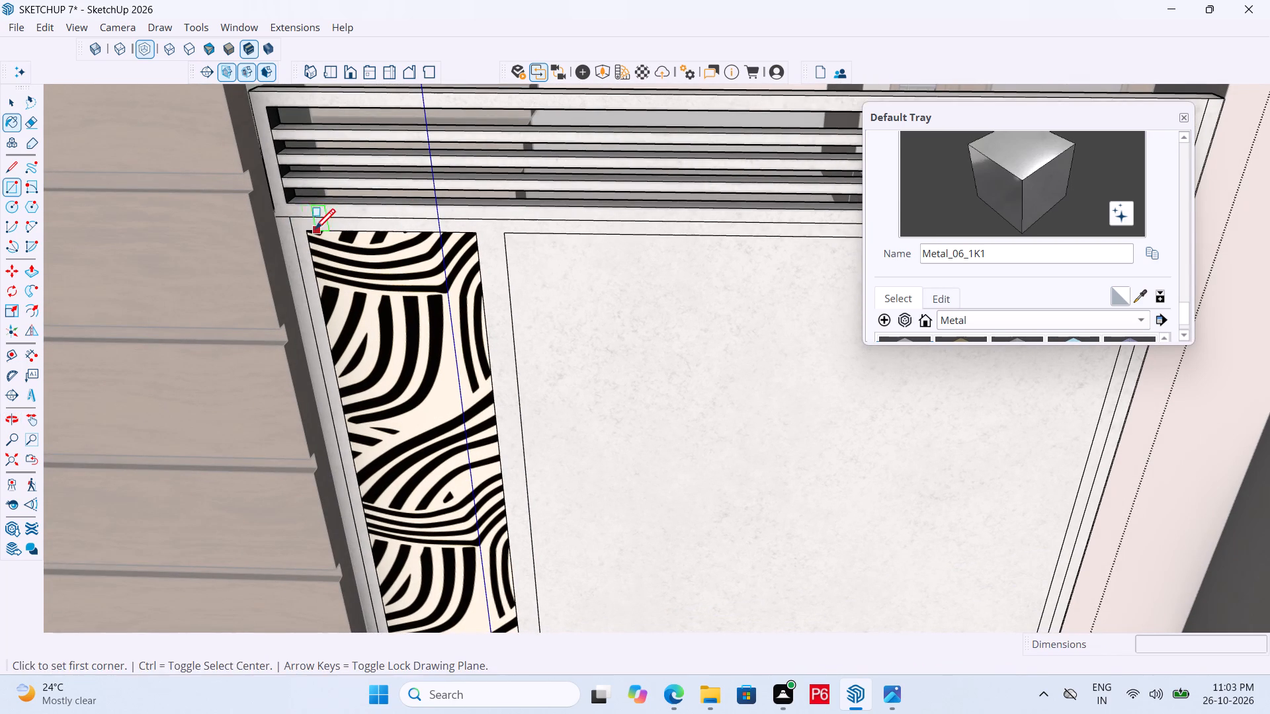
{"action": "key", "text": "e"}
{"action": "double_click", "coordinate": [296, 243]}
{"action": "scroll", "coordinate": [280, 239], "scroll_direction": "down", "scroll_amount": 6}
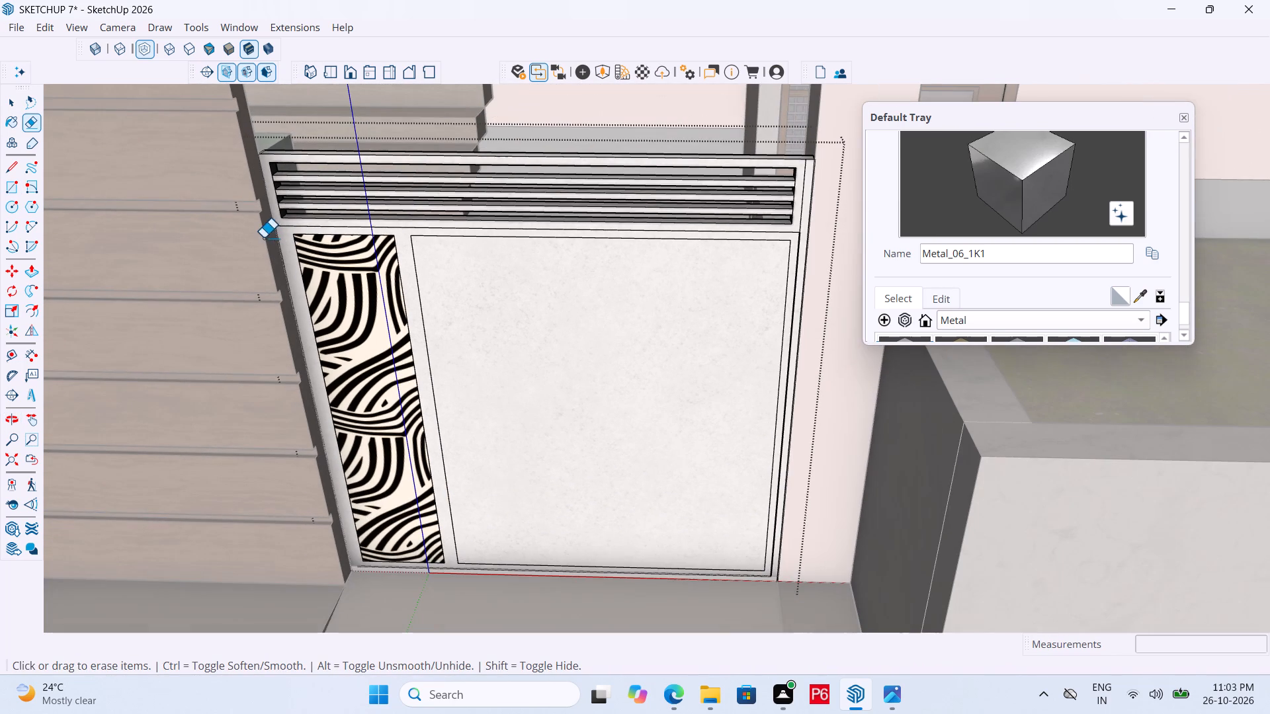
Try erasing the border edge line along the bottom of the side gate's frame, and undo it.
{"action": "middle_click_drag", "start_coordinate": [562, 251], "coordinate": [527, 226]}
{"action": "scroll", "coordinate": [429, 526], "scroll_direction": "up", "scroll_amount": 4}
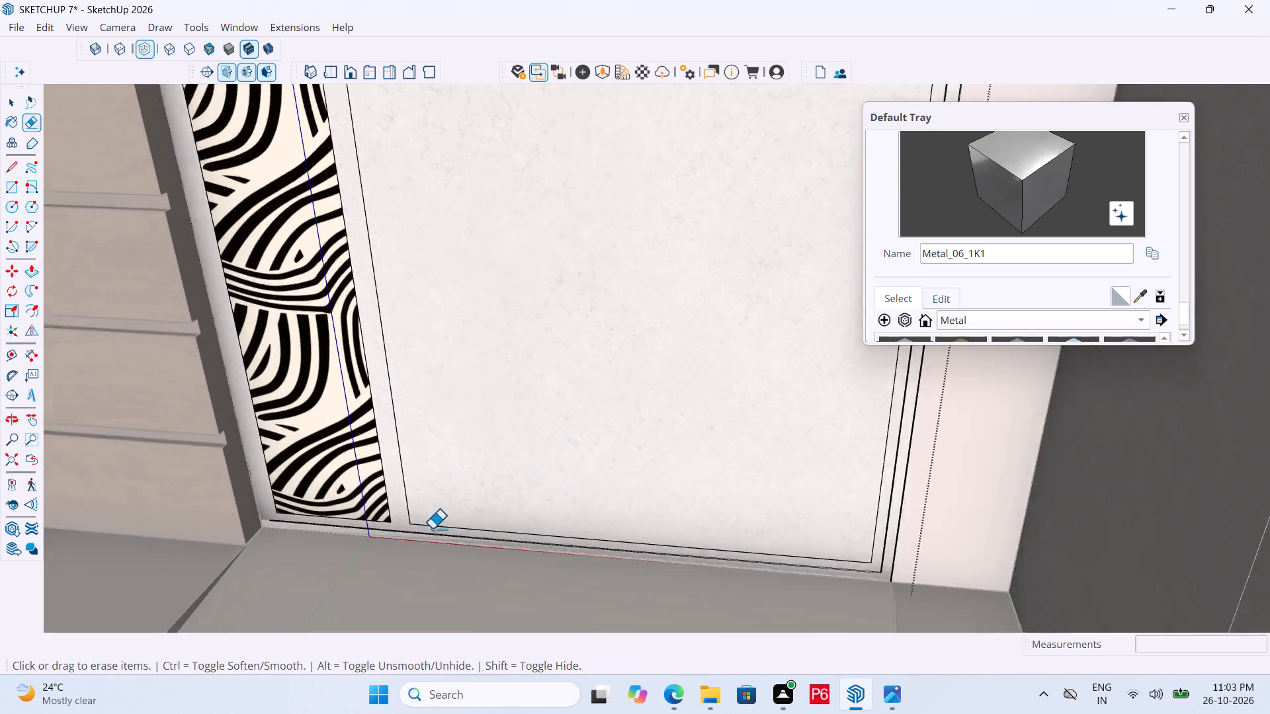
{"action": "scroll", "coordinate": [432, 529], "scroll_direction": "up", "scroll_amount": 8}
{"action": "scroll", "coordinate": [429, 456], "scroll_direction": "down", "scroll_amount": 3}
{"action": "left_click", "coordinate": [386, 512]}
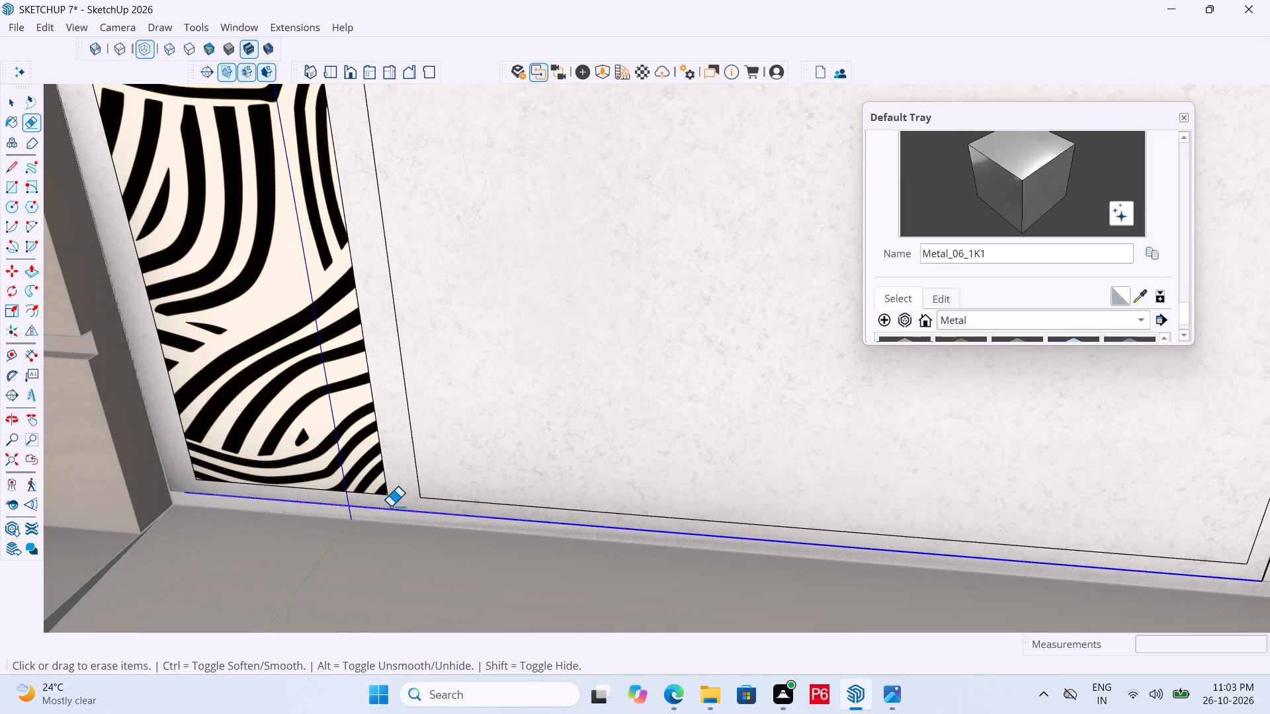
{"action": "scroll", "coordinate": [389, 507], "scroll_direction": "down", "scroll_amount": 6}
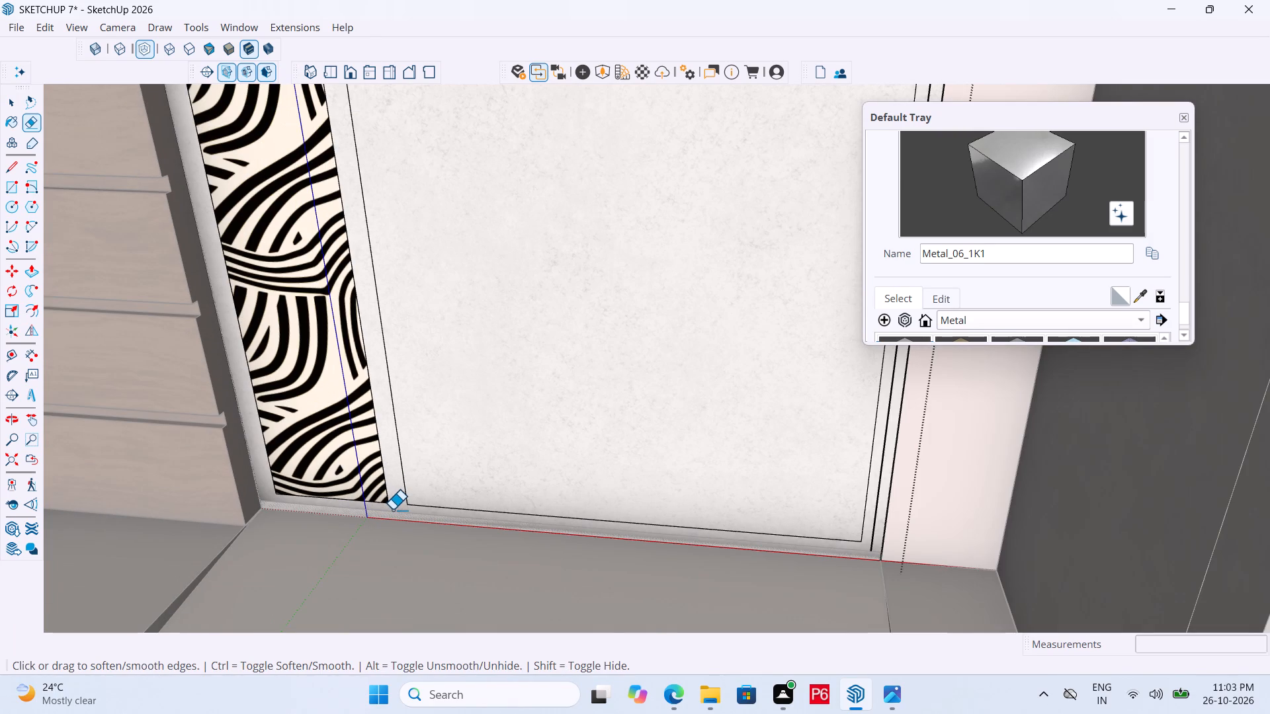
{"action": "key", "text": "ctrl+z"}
Draw a horizontal line about 3' 8 13/16" long across the upper part of the side gate's main panel.
{"action": "scroll", "coordinate": [376, 486], "scroll_direction": "down", "scroll_amount": 7}
{"action": "scroll", "coordinate": [468, 469], "scroll_direction": "down", "scroll_amount": 3}
{"action": "middle_click_drag", "start_coordinate": [480, 439], "coordinate": [466, 427]}
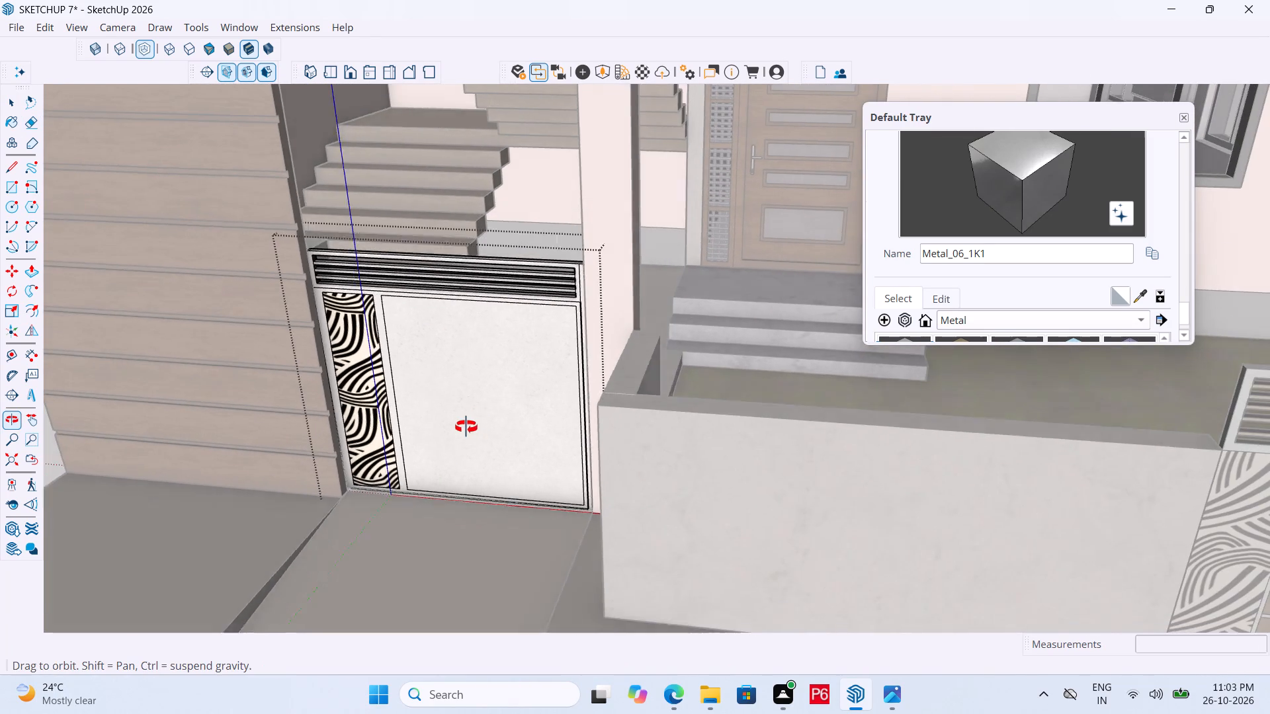
{"action": "middle_click_drag", "start_coordinate": [466, 427], "coordinate": [460, 403]}
{"action": "scroll", "coordinate": [425, 321], "scroll_direction": "up", "scroll_amount": 5}
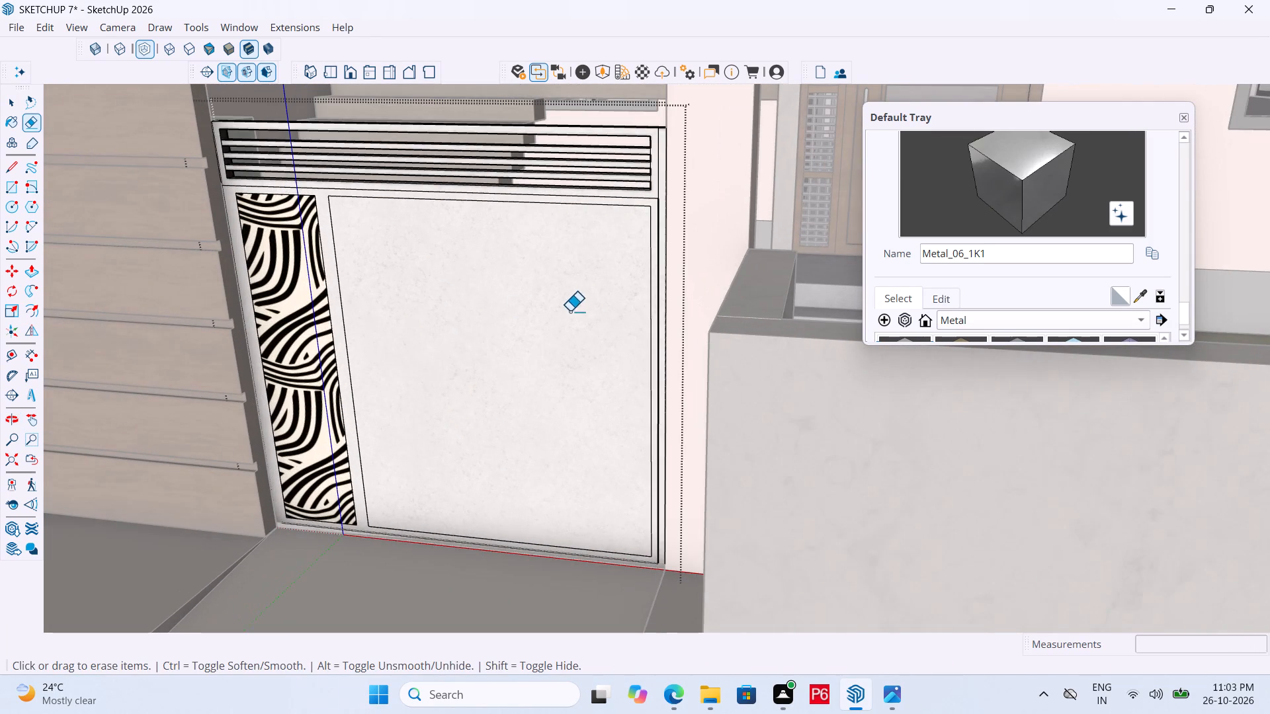
{"action": "key", "text": "space"}
{"action": "key", "text": "l"}
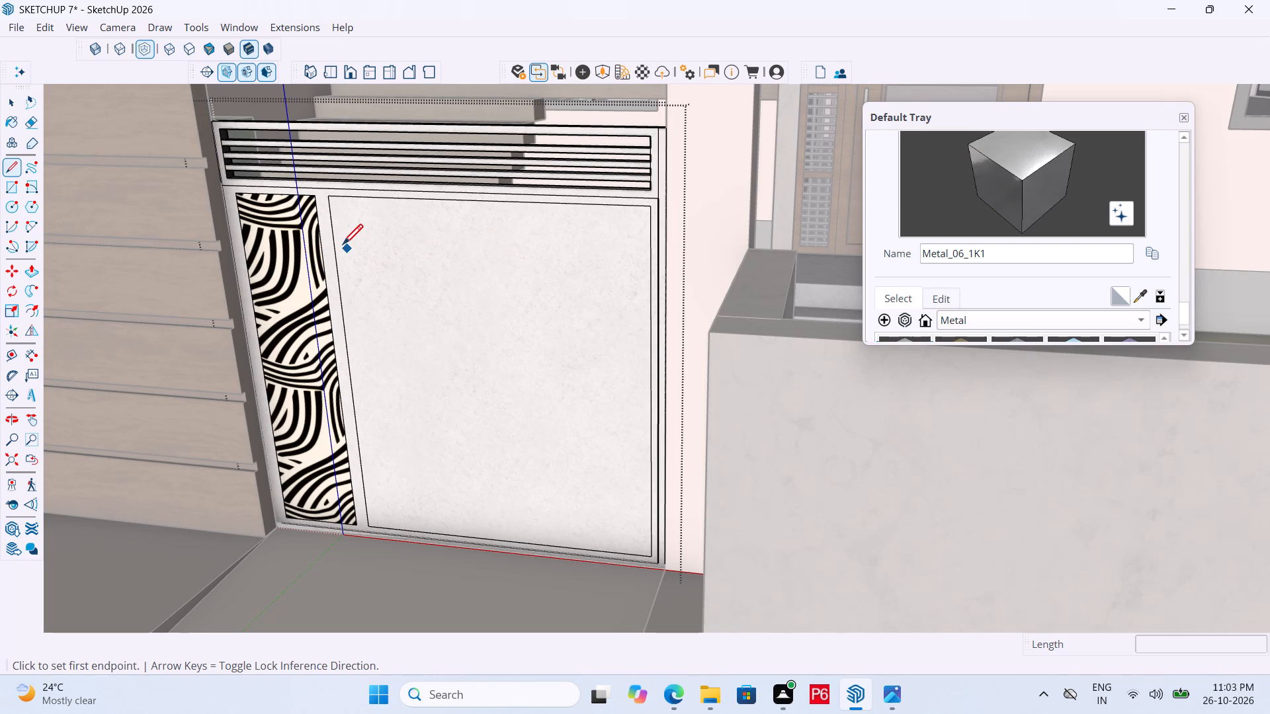
{"action": "scroll", "coordinate": [343, 247], "scroll_direction": "up", "scroll_amount": 1}
{"action": "left_click", "coordinate": [334, 253]}
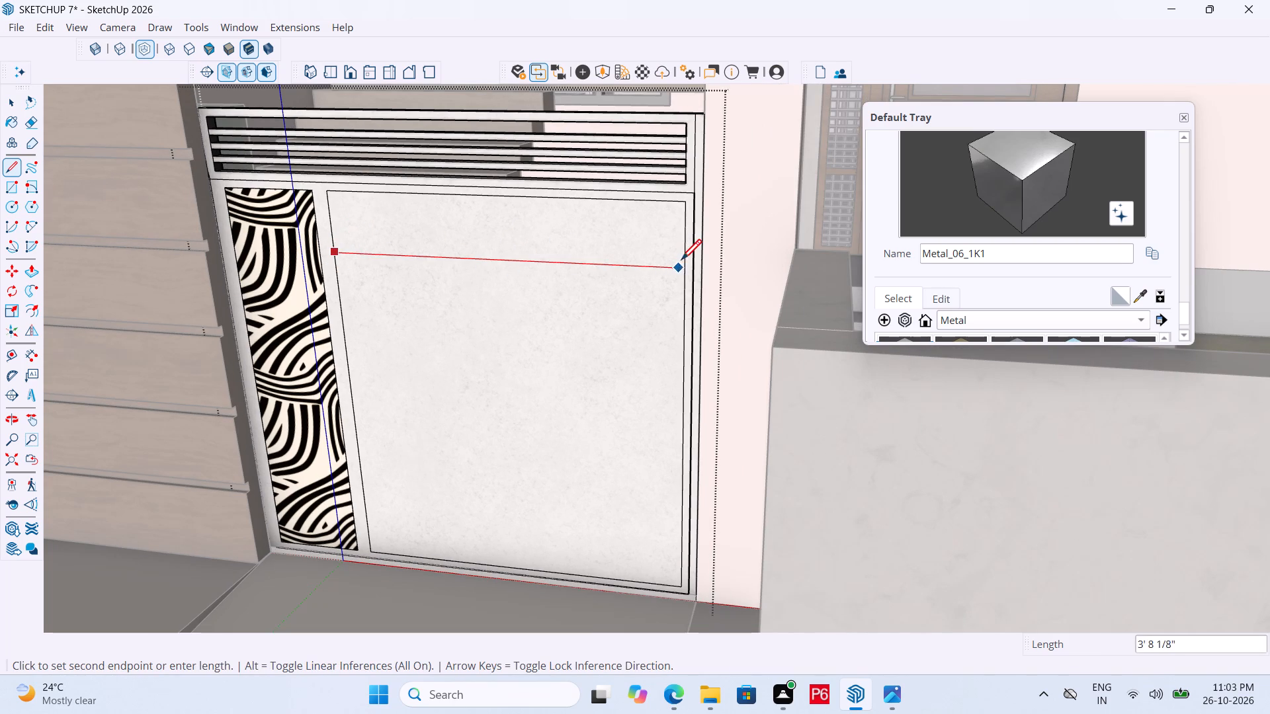
{"action": "left_click", "coordinate": [684, 260]}
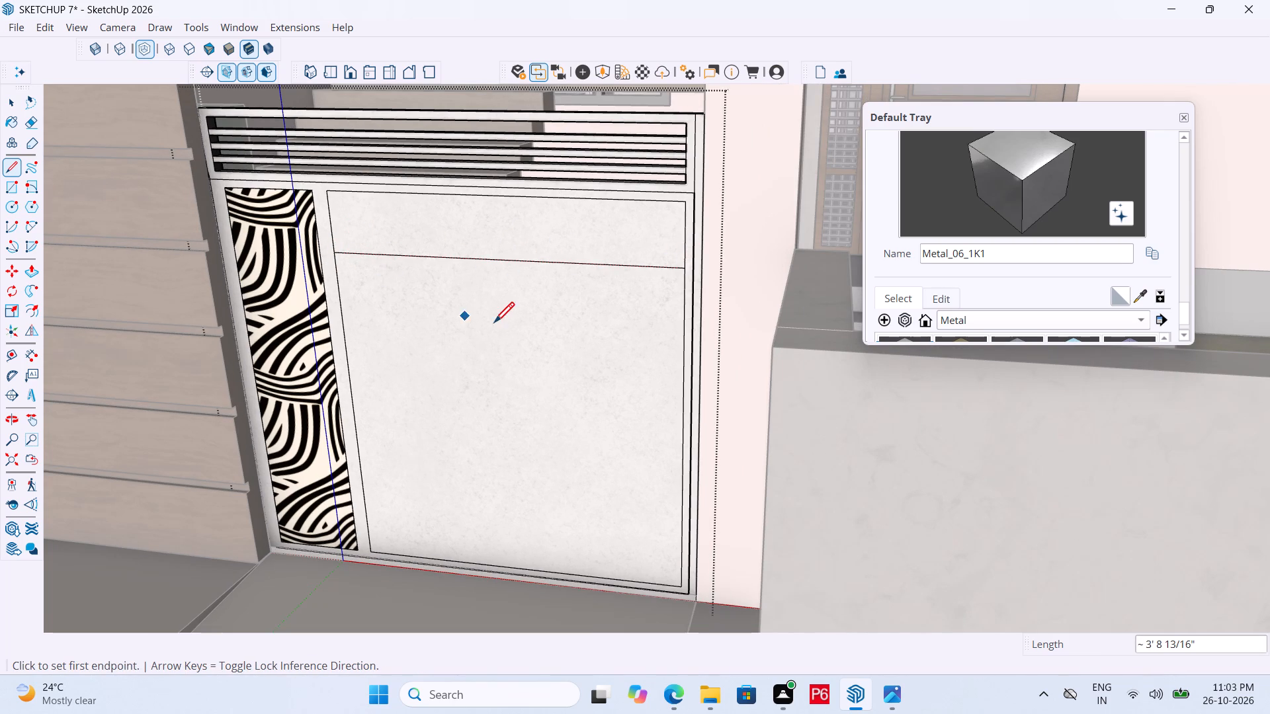
Draw a second parallel line about 3' 8 13/16" long just below the first, forming a narrow strip across the panel.
{"action": "scroll", "coordinate": [495, 323], "scroll_direction": "up", "scroll_amount": 4}
{"action": "key", "text": "l"}
{"action": "left_click_drag", "start_coordinate": [259, 233], "coordinate": [275, 233]}
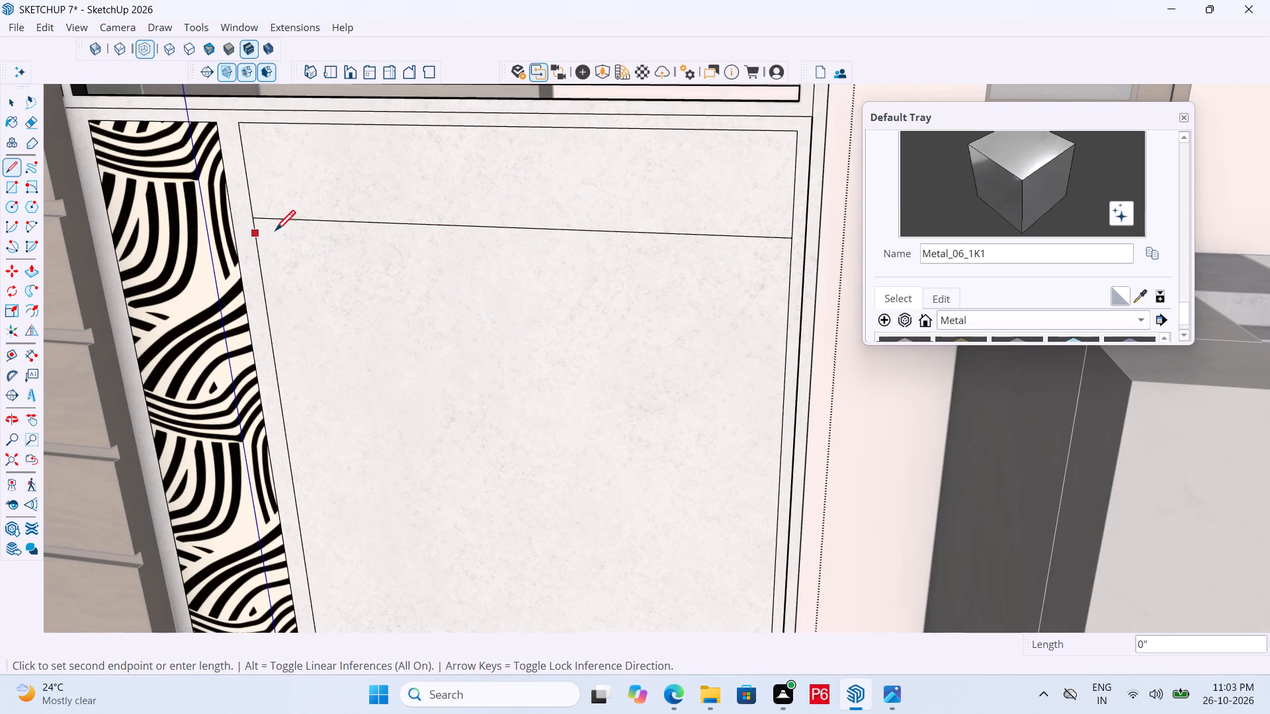
{"action": "left_click_drag", "start_coordinate": [275, 233], "coordinate": [267, 233]}
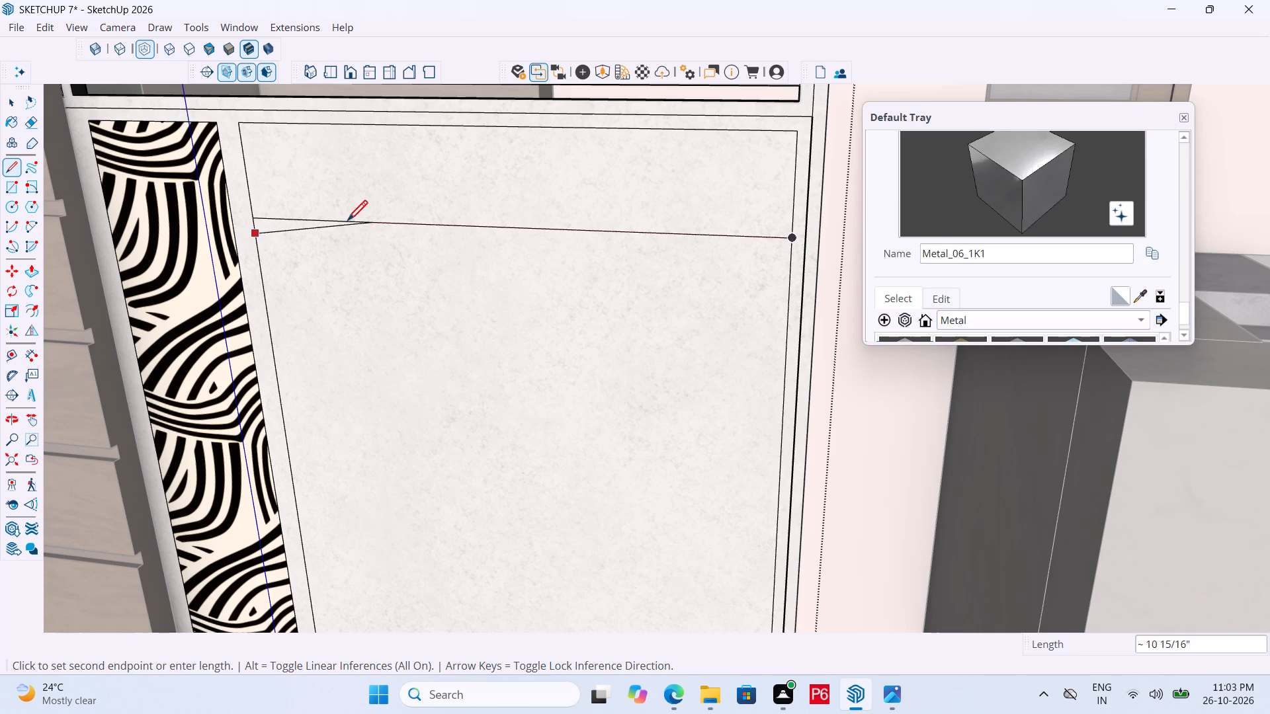
{"action": "key", "text": "space"}
{"action": "key", "text": "l"}
{"action": "scroll", "coordinate": [272, 233], "scroll_direction": "up", "scroll_amount": 3}
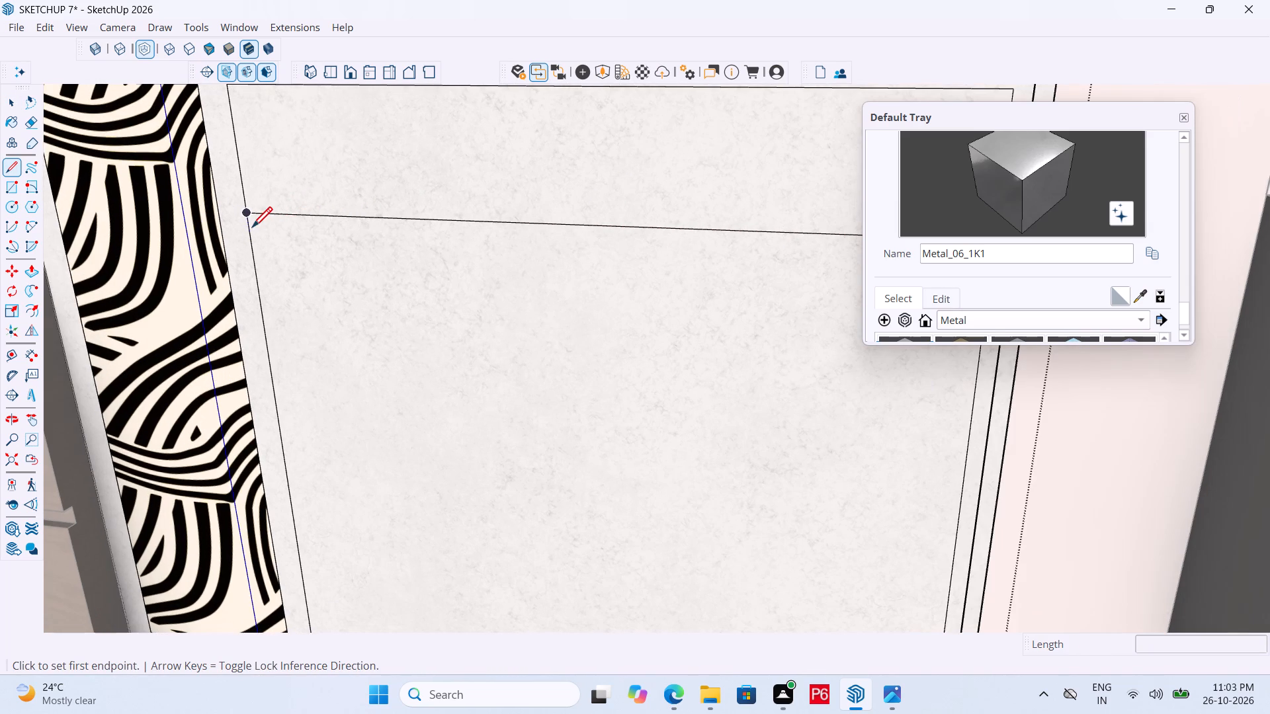
{"action": "left_click", "coordinate": [248, 229]}
{"action": "scroll", "coordinate": [327, 246], "scroll_direction": "down", "scroll_amount": 6}
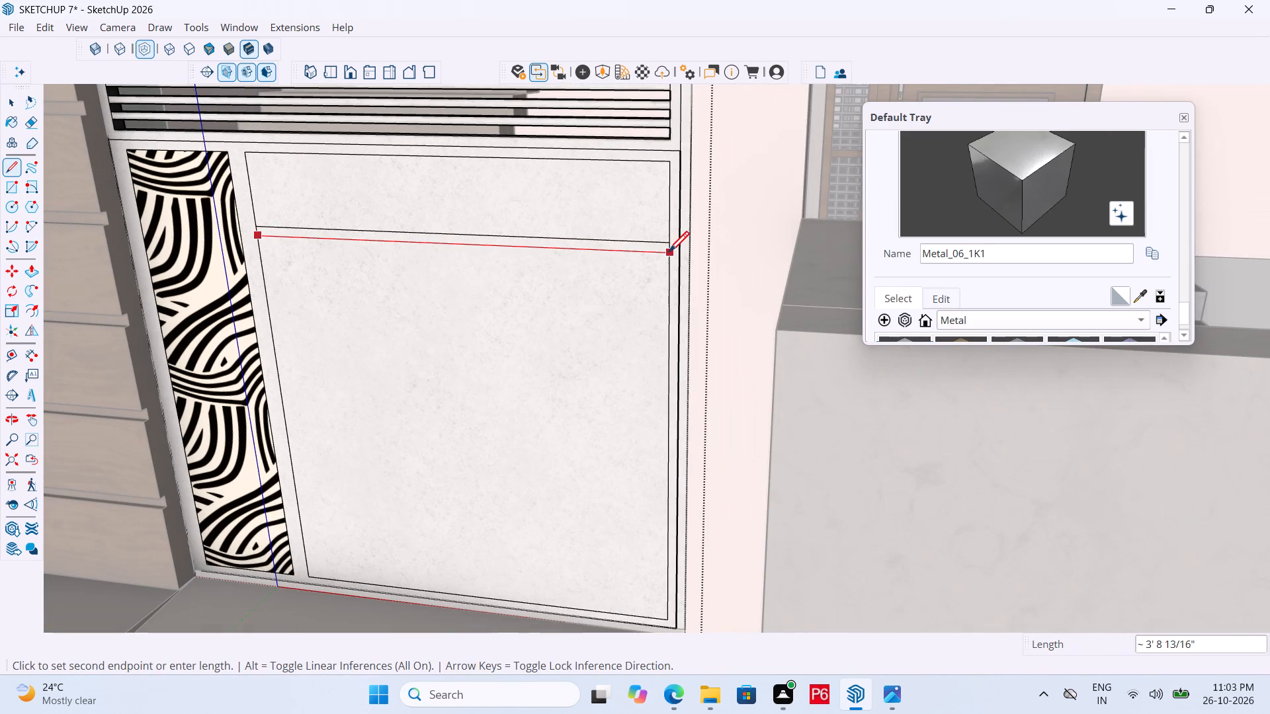
{"action": "left_click", "coordinate": [670, 254]}
{"action": "key", "text": "space"}
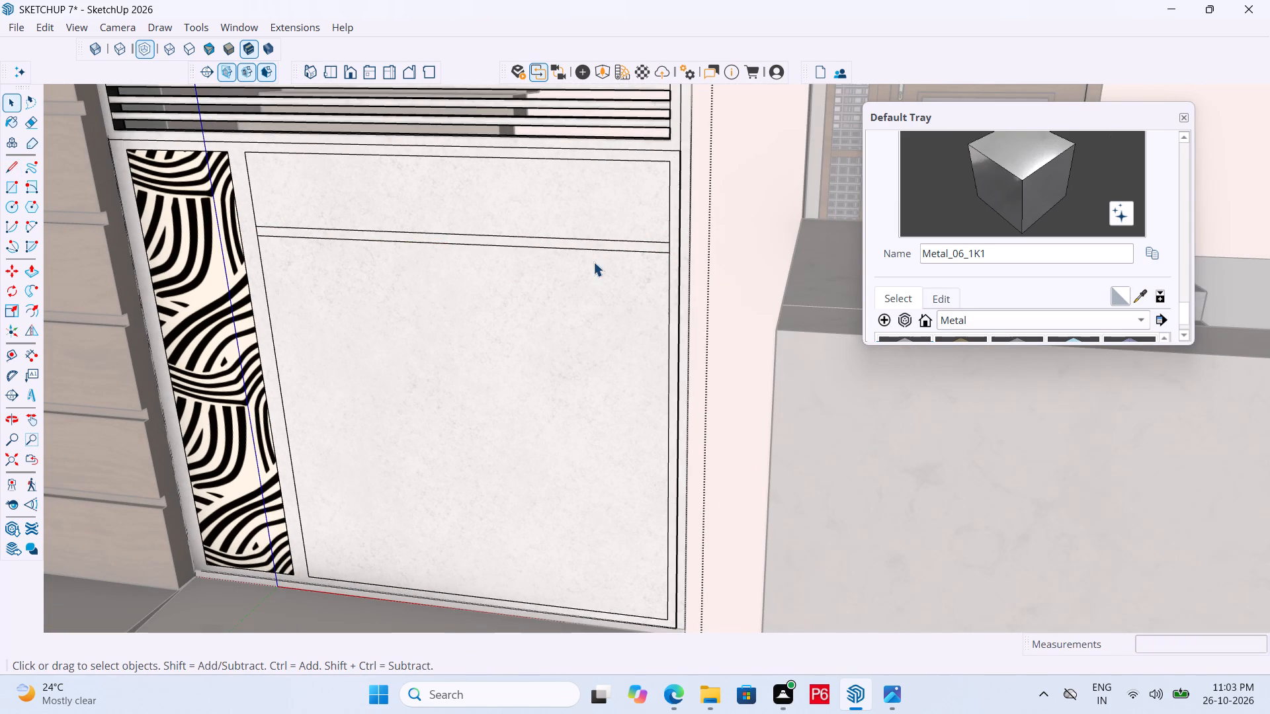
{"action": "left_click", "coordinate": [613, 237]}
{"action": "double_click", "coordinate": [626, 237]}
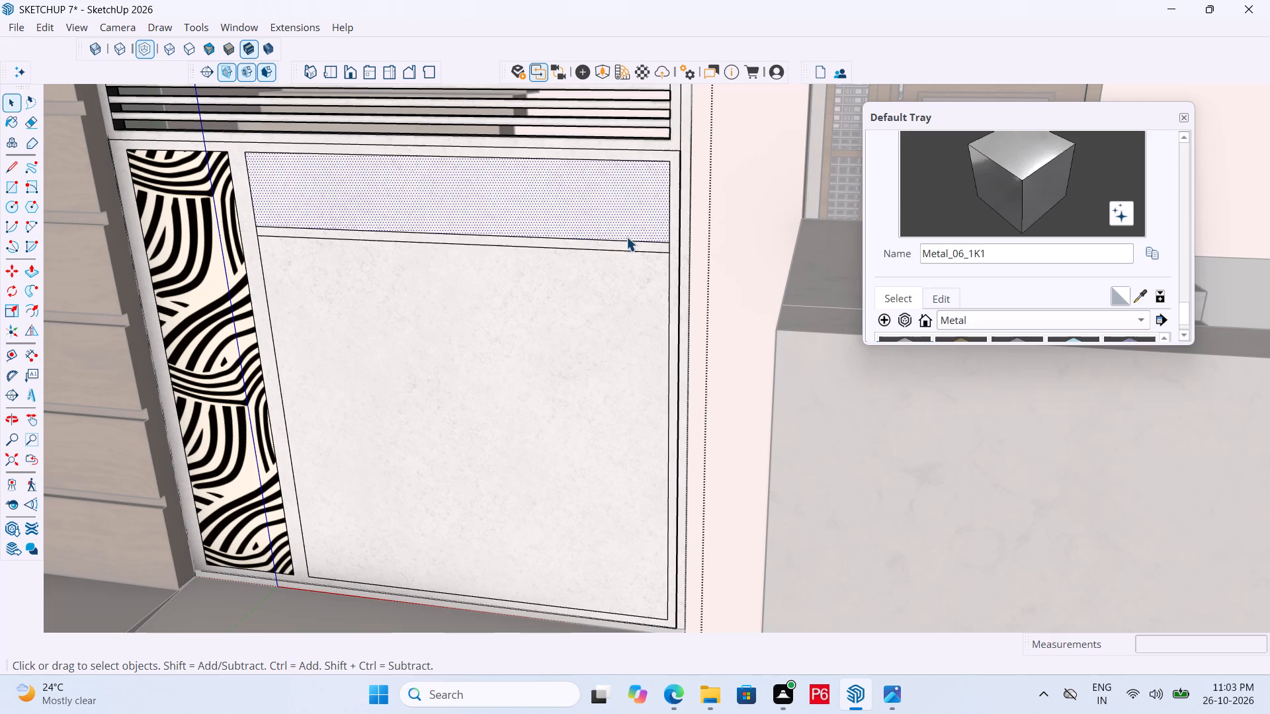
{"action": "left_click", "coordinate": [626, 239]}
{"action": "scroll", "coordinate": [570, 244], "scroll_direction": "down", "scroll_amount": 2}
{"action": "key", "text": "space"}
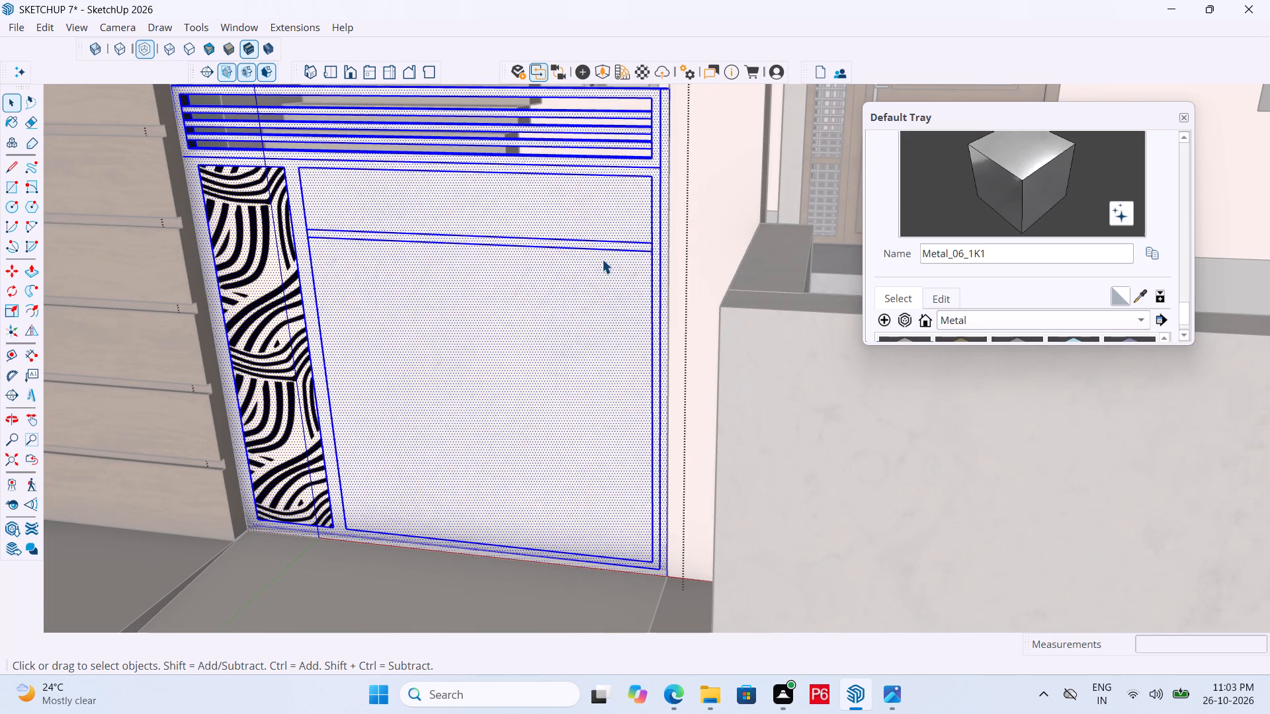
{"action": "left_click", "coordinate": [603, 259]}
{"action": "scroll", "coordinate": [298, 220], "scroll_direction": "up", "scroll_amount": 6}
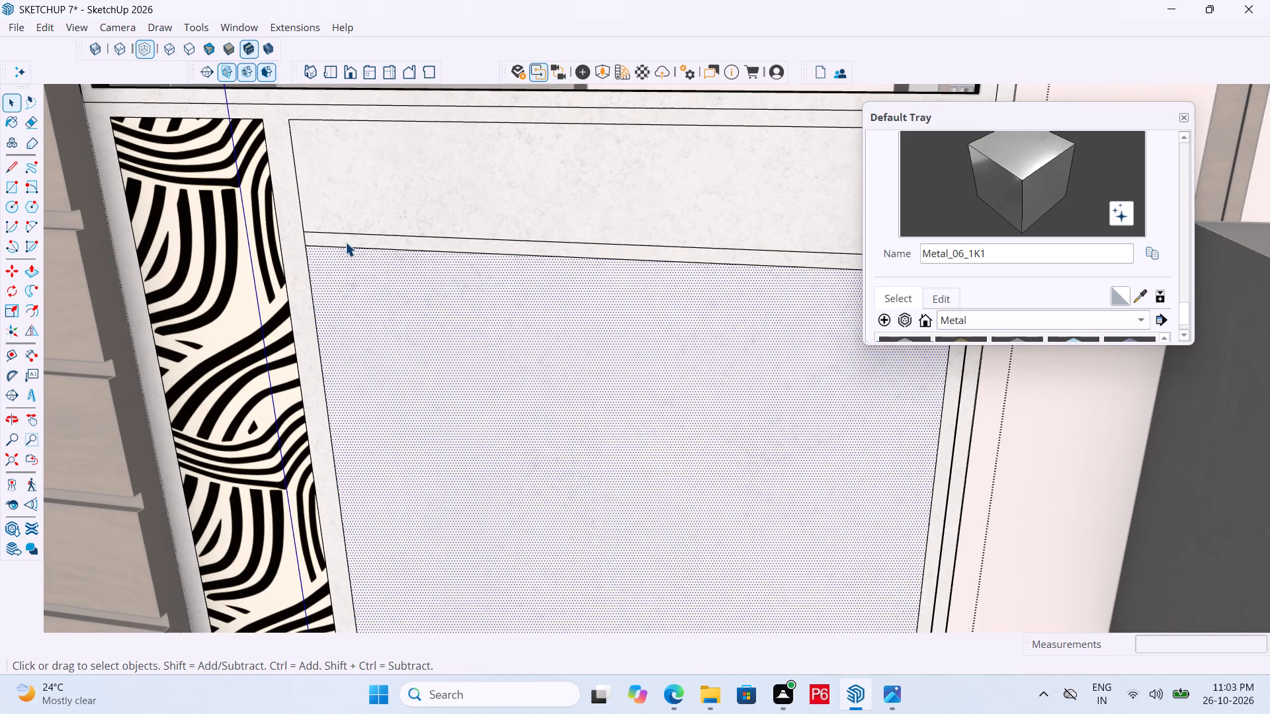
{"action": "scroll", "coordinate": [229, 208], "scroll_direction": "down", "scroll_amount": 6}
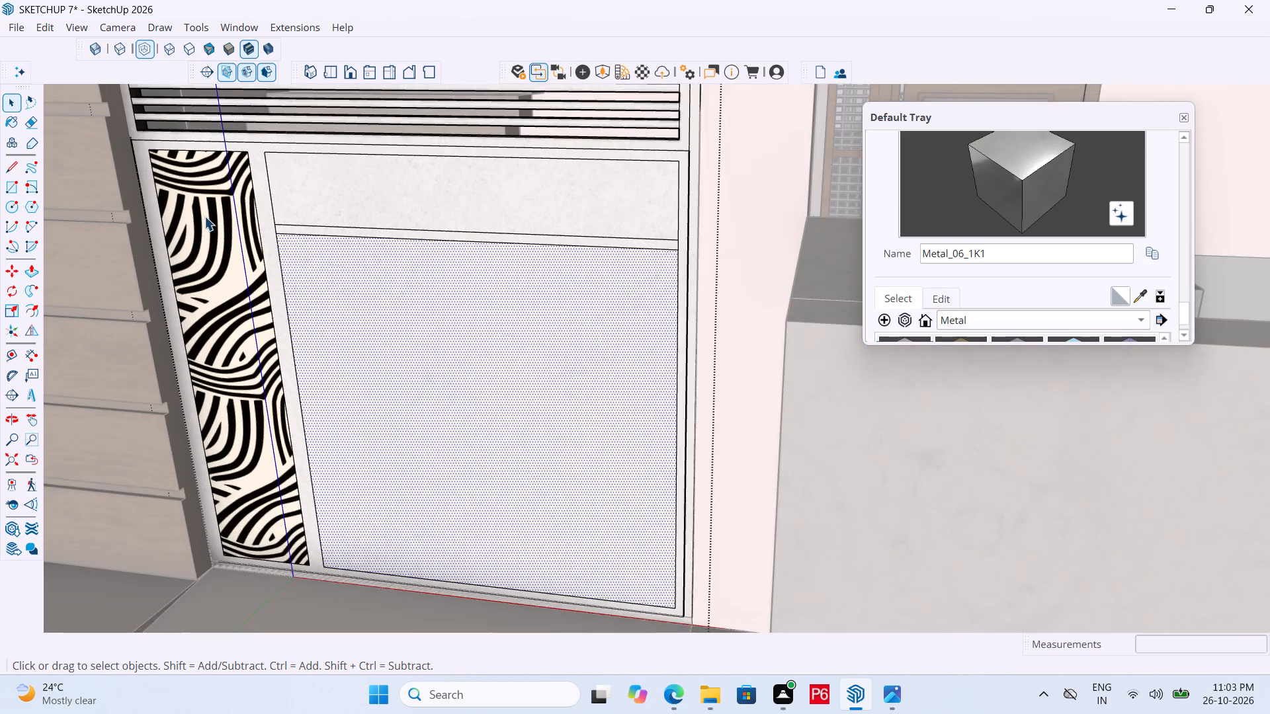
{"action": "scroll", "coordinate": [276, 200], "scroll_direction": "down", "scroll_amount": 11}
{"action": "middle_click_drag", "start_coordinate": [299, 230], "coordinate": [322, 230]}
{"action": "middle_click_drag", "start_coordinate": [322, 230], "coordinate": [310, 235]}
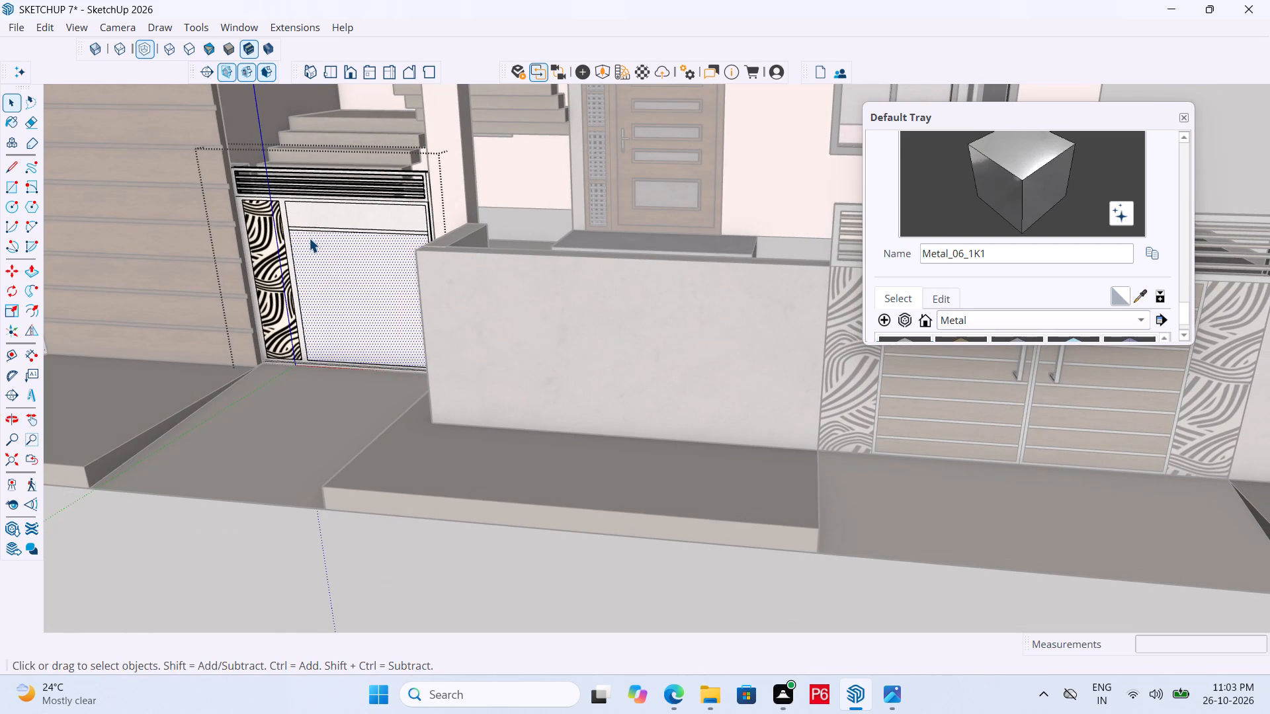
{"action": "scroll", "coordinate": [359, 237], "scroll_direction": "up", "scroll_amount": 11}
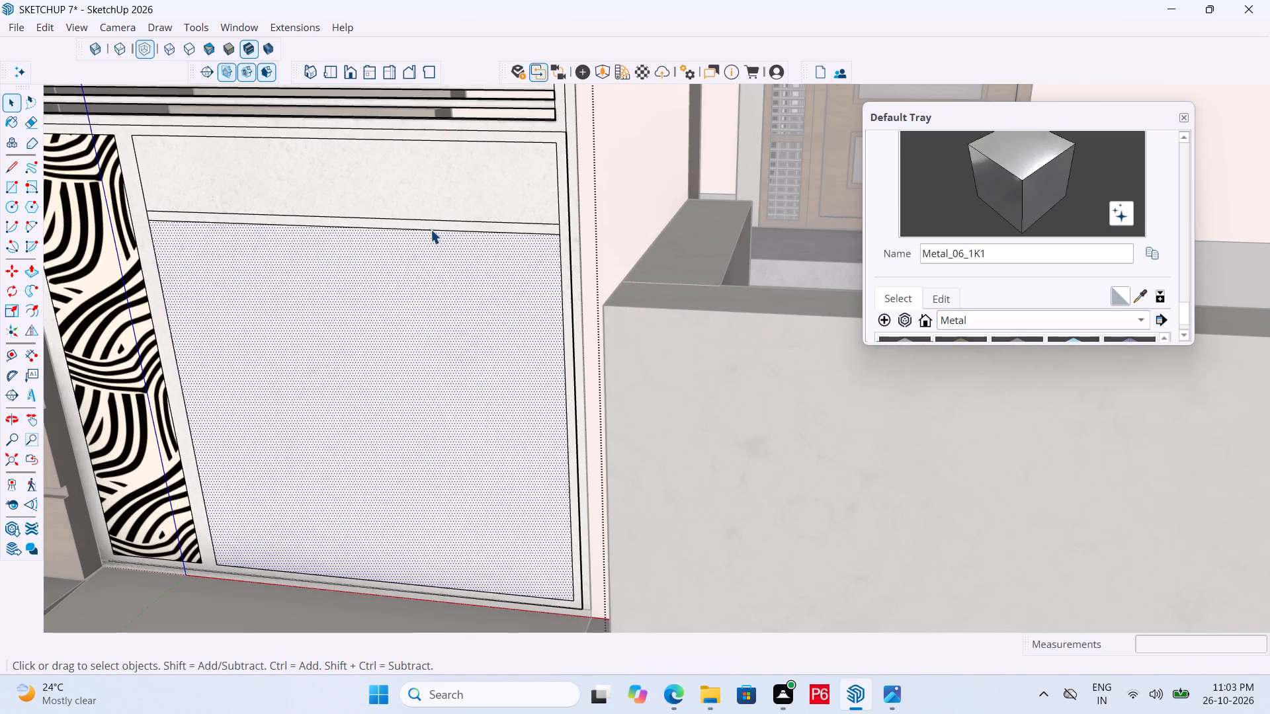
Copy the narrow strip 3' 2 3/16" down the side gate's main panel and divide the distance into 7 equal copies.
{"action": "key", "text": "space"}
{"action": "left_click", "coordinate": [447, 221]}
{"action": "double_click", "coordinate": [450, 228], "text": "ctrl"}
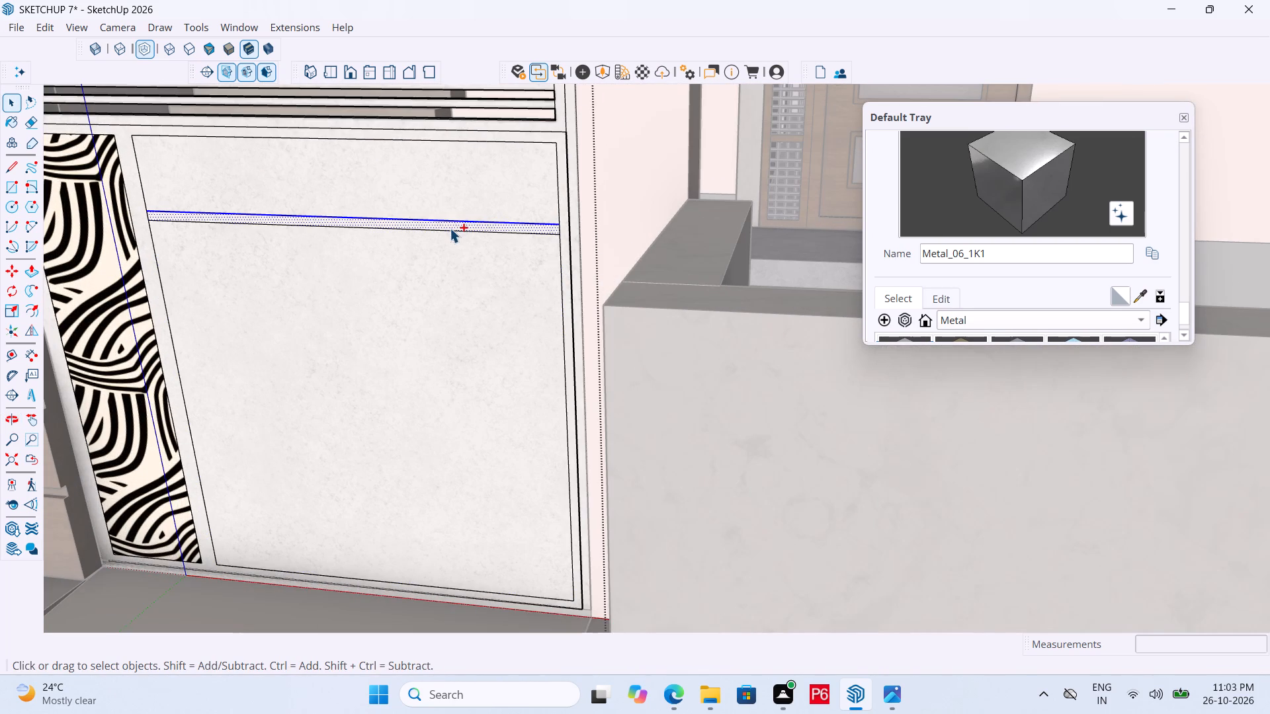
{"action": "key", "text": "m"}
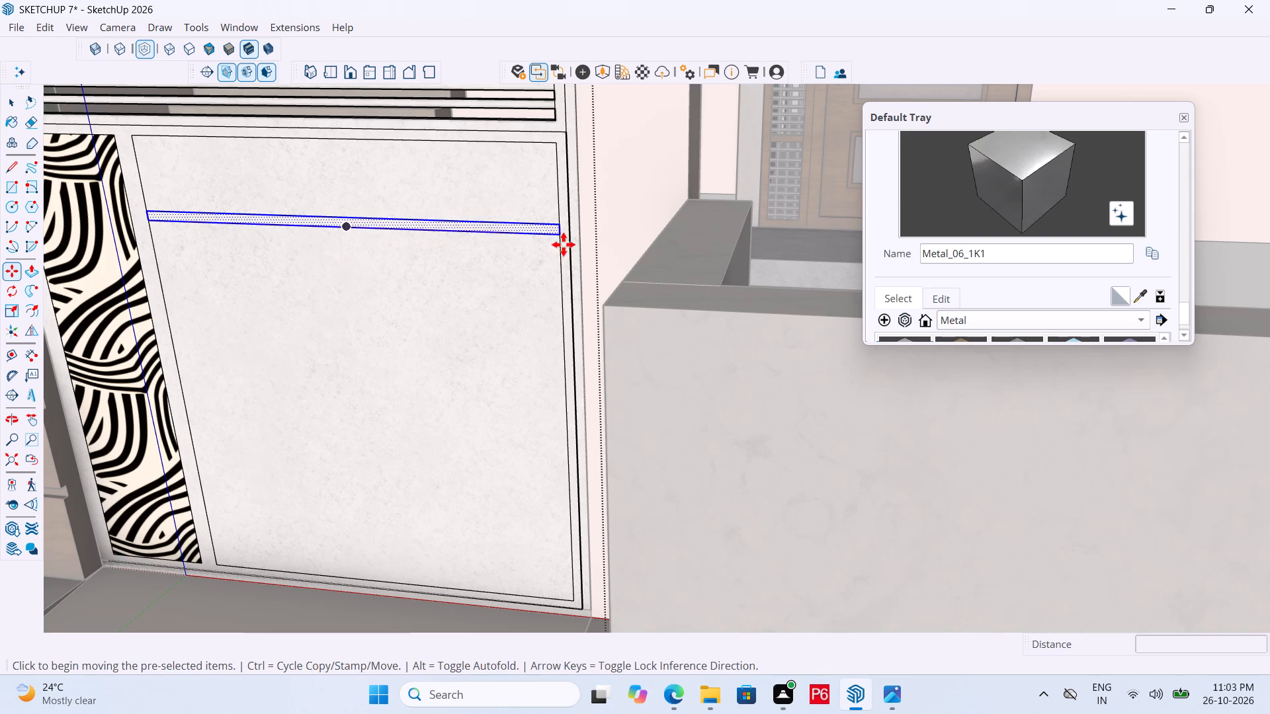
{"action": "left_click", "coordinate": [563, 218]}
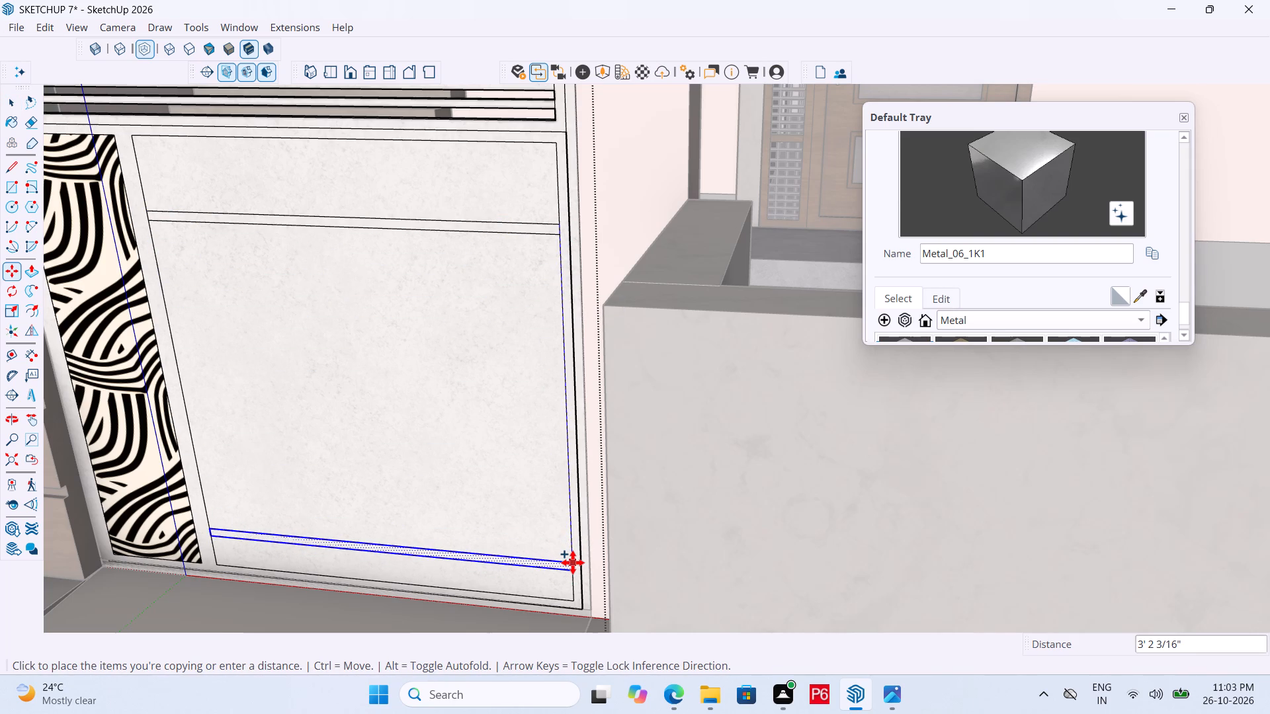
{"action": "left_click", "coordinate": [573, 563]}
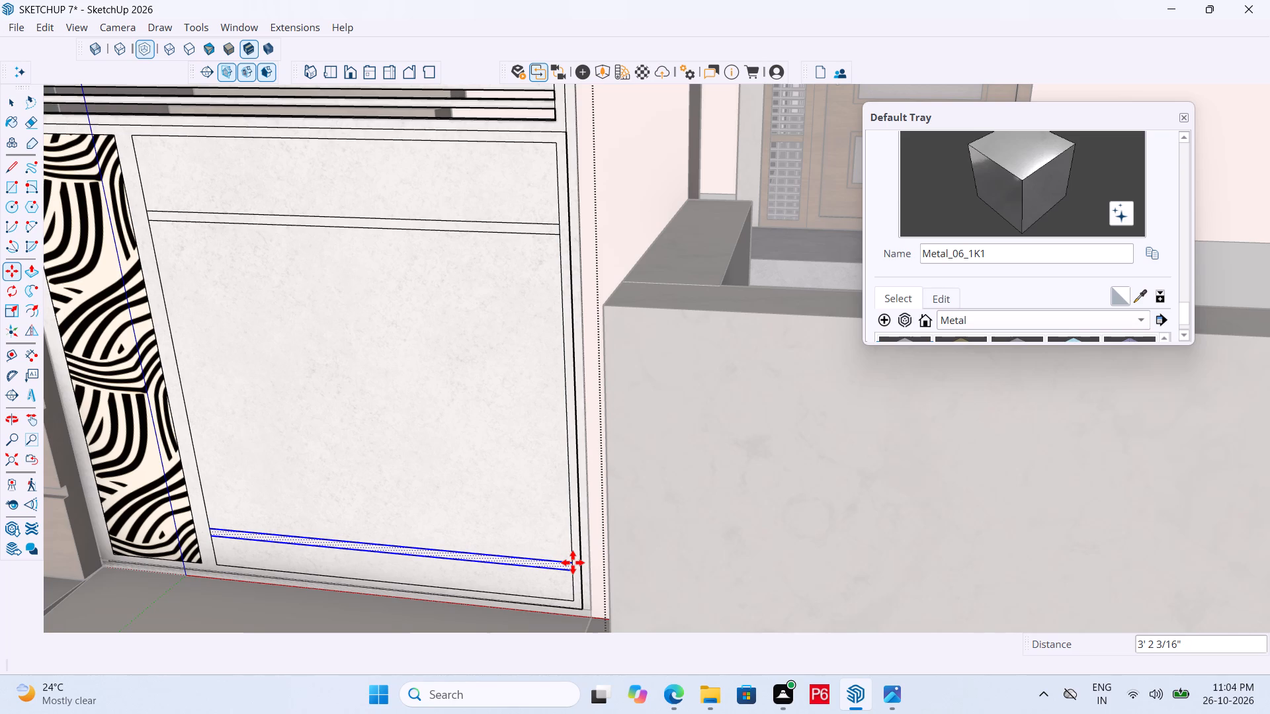
{"action": "key", "text": "slash"}
{"action": "key", "text": "7"}
{"action": "key", "text": "Return"}
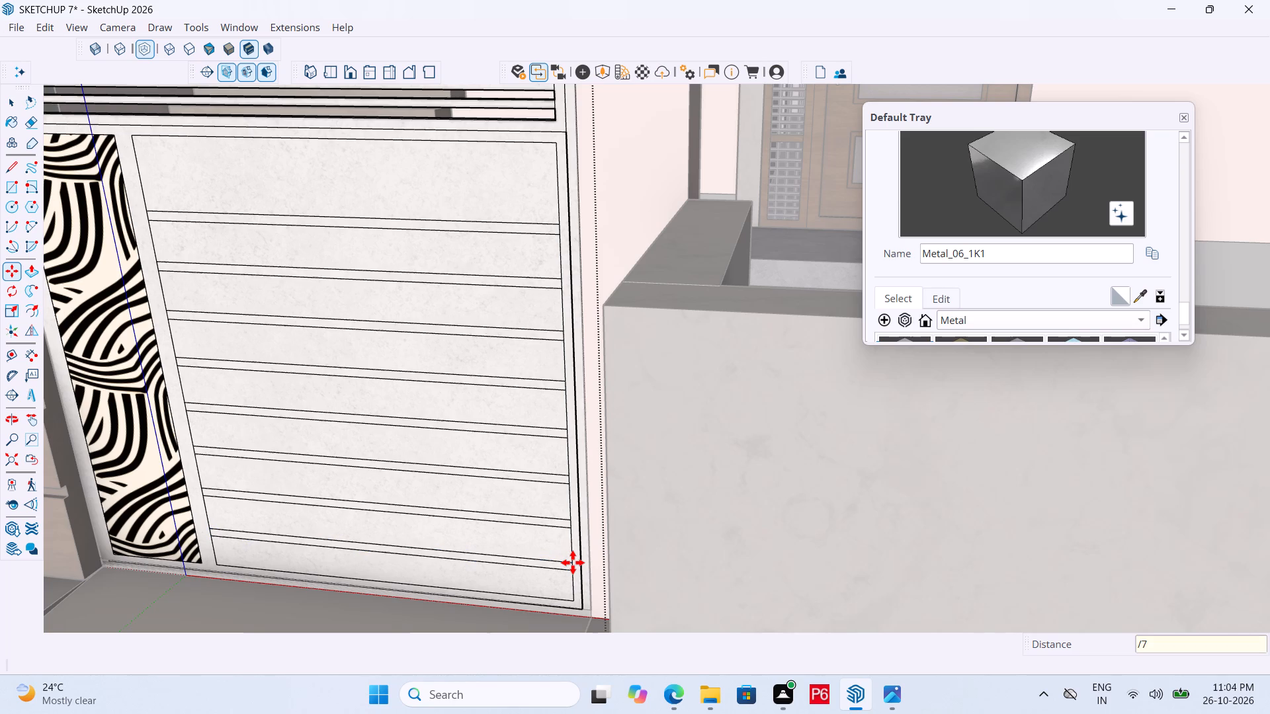
Save the model with the horizontal strips on the side gate's main panel.
{"action": "key", "text": "ctrl+s"}
{"action": "key", "text": "ctrl+s"}
{"action": "key", "text": "ctrl+s"}
{"action": "key", "text": "ctrl+s"}
{"action": "key", "text": "ctrl+s"}
{"action": "key", "text": "ctrl+s"}
{"action": "key", "text": "ctrl+s"}
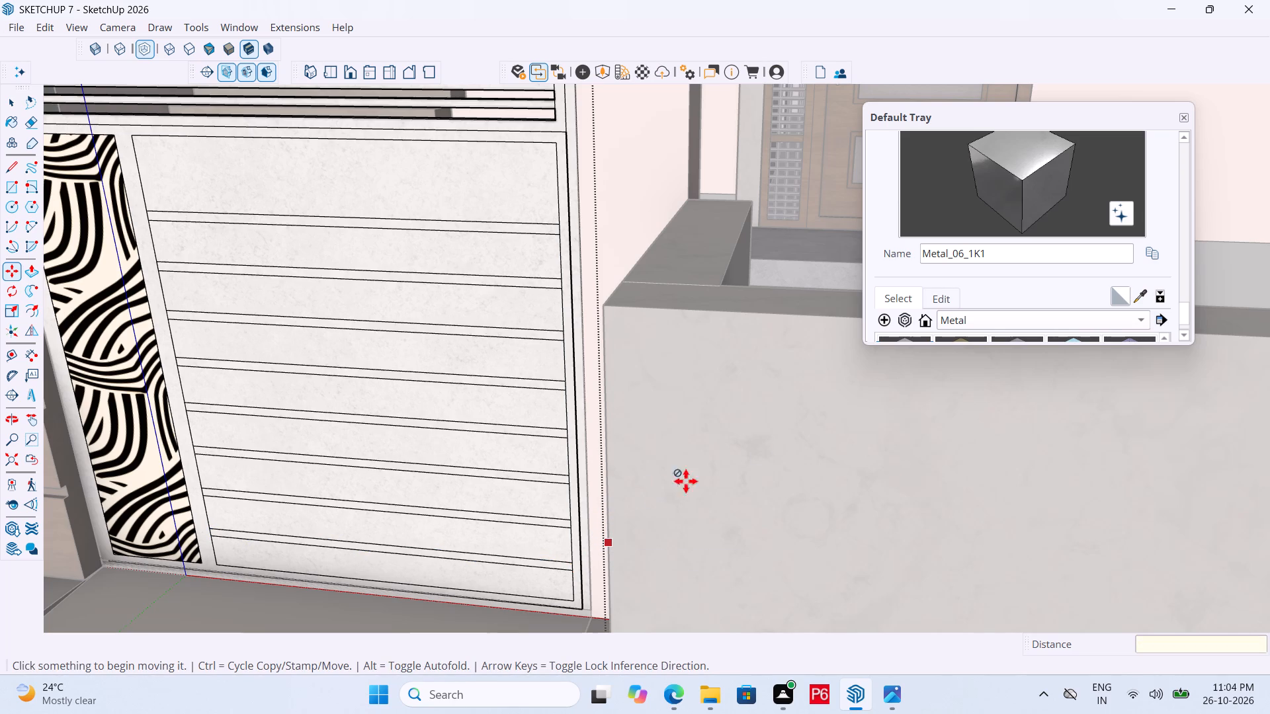
{"action": "key", "text": "ctrl+s"}
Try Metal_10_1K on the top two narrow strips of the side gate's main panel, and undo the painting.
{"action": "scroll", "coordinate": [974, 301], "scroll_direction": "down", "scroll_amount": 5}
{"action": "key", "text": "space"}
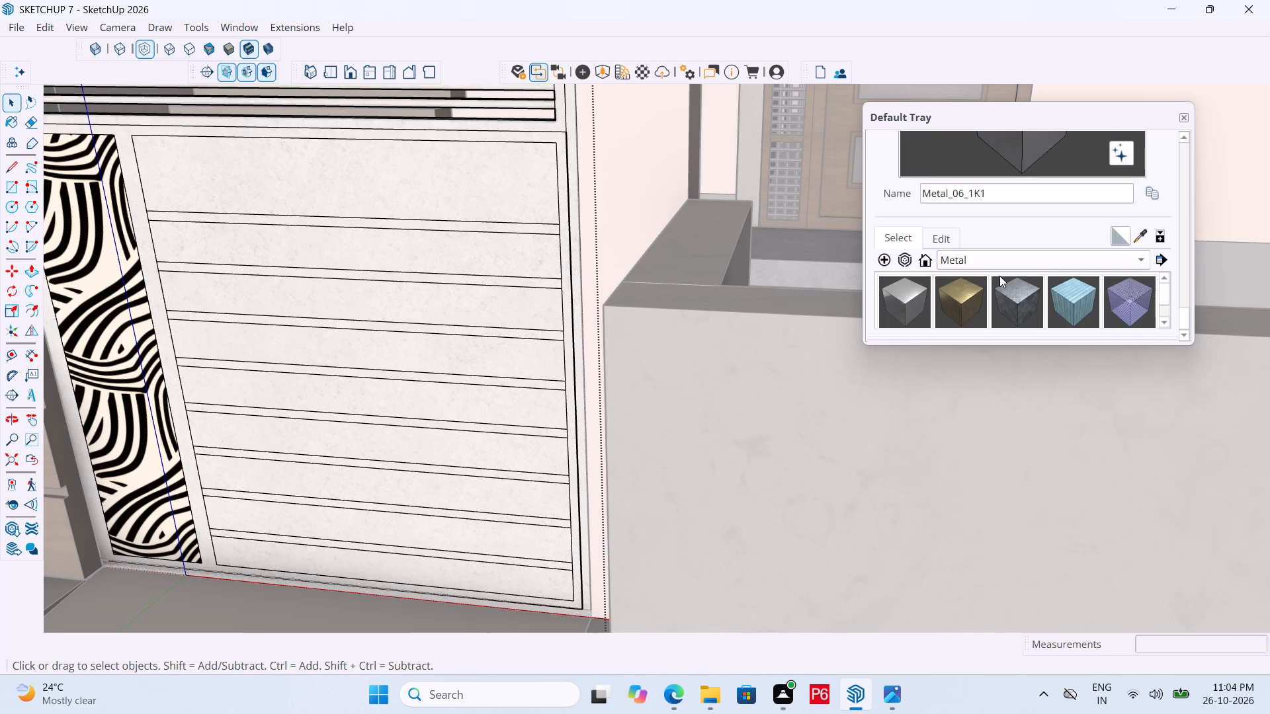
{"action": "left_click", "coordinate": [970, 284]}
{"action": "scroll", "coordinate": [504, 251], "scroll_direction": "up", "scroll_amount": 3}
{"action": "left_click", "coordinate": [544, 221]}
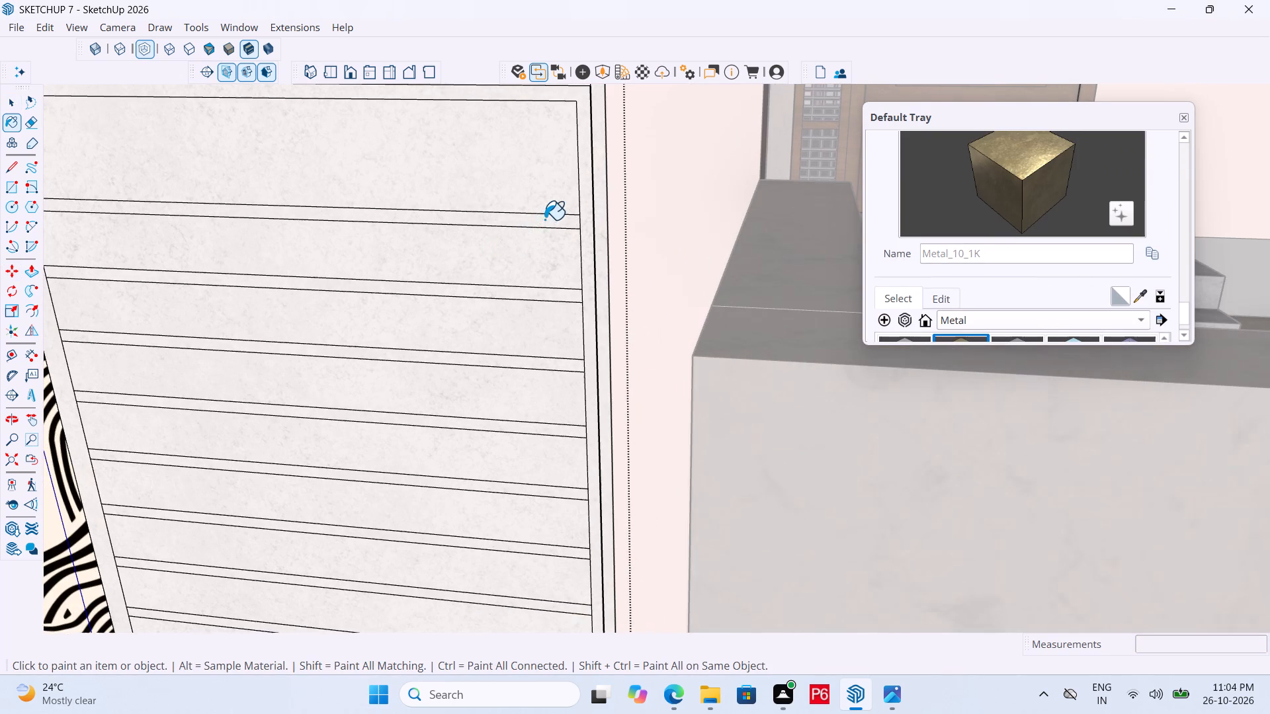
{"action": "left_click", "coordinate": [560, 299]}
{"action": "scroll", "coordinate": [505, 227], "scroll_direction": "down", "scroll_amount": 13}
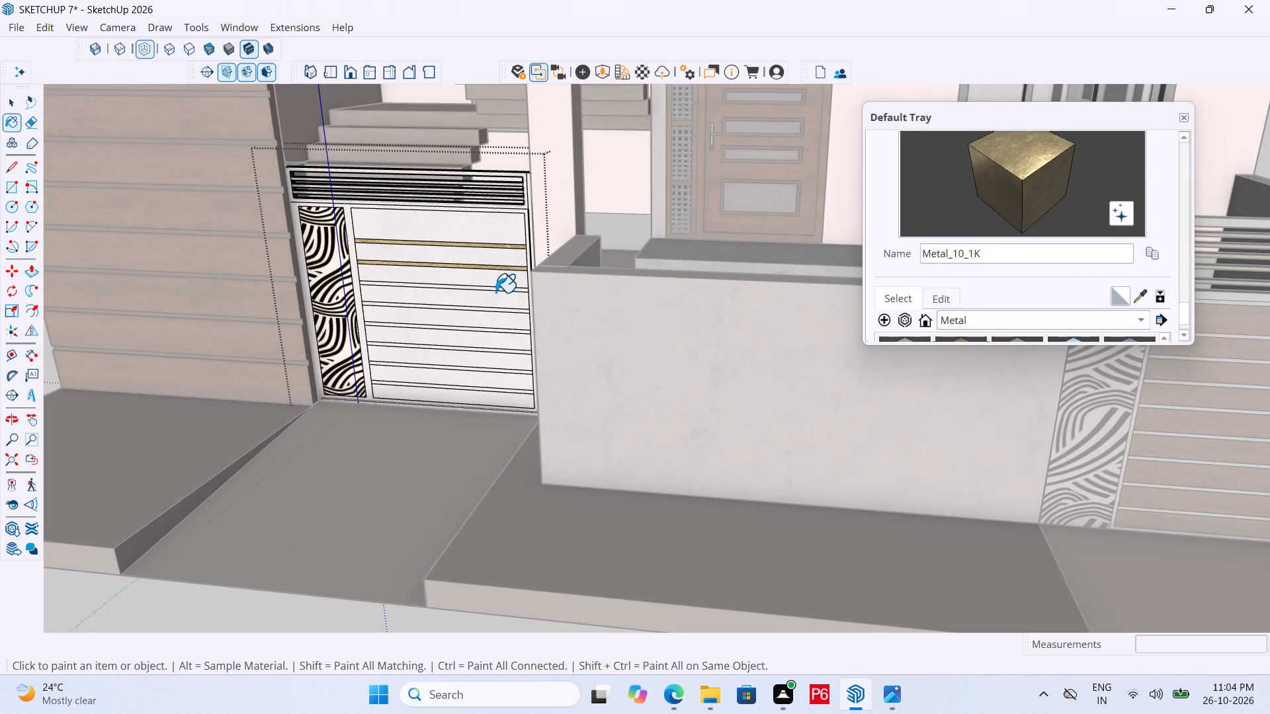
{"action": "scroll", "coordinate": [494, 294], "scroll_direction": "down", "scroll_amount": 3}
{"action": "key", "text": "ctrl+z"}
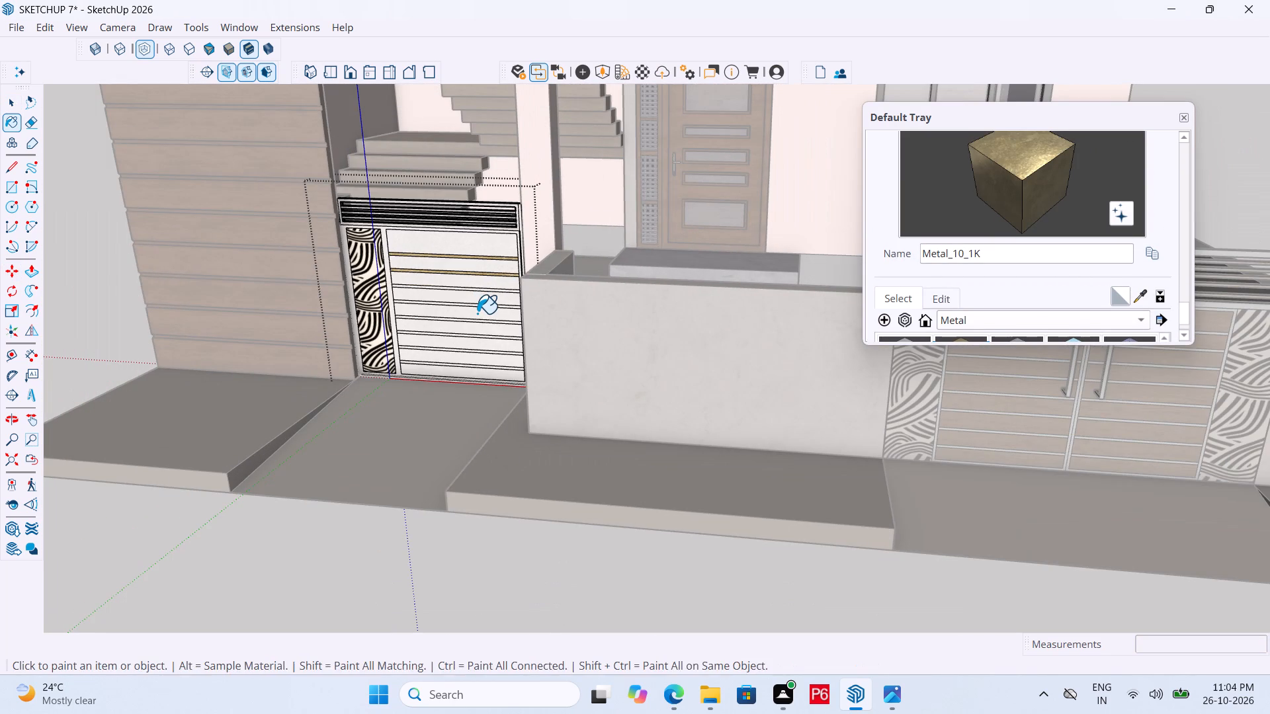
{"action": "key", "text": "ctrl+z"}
Sample the Plywood_01_1K material from the main gate's wood panels.
{"action": "scroll", "coordinate": [475, 258], "scroll_direction": "up", "scroll_amount": 12}
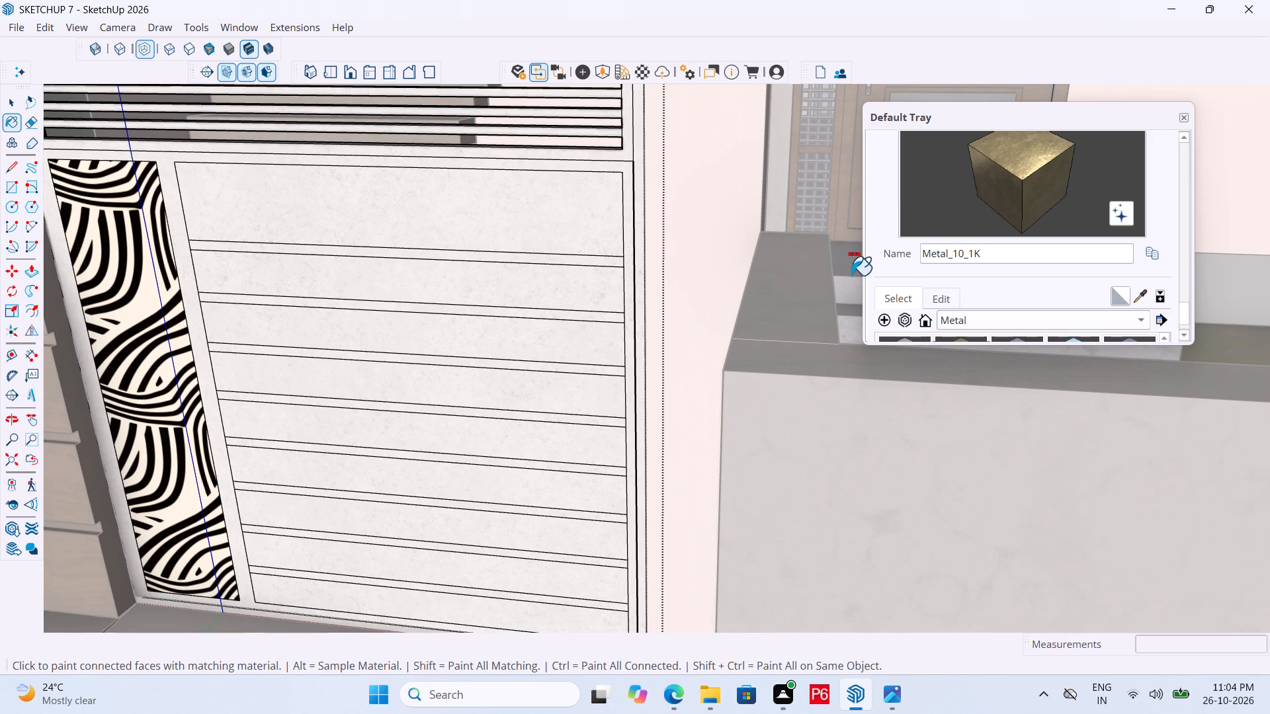
{"action": "scroll", "coordinate": [927, 268], "scroll_direction": "down", "scroll_amount": 5}
{"action": "left_click", "coordinate": [1140, 233]}
{"action": "scroll", "coordinate": [806, 224], "scroll_direction": "down", "scroll_amount": 2}
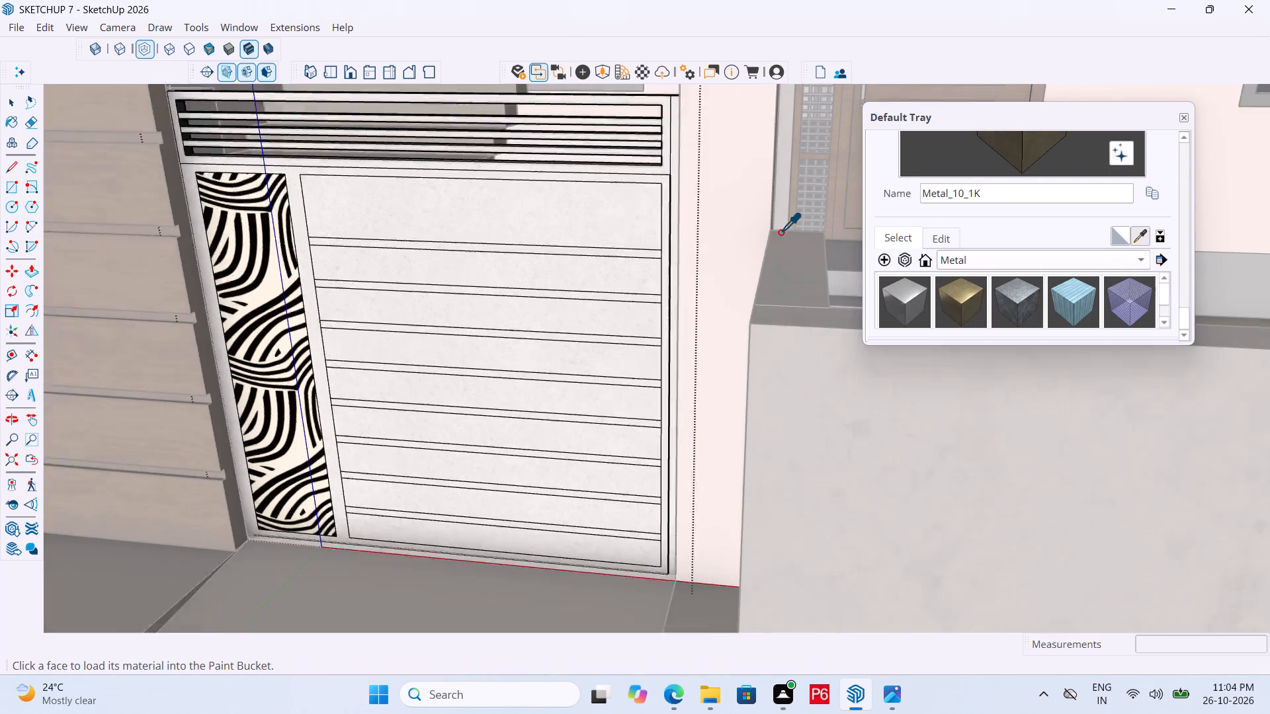
{"action": "scroll", "coordinate": [780, 232], "scroll_direction": "down", "scroll_amount": 12}
{"action": "left_click", "coordinate": [1191, 370]}
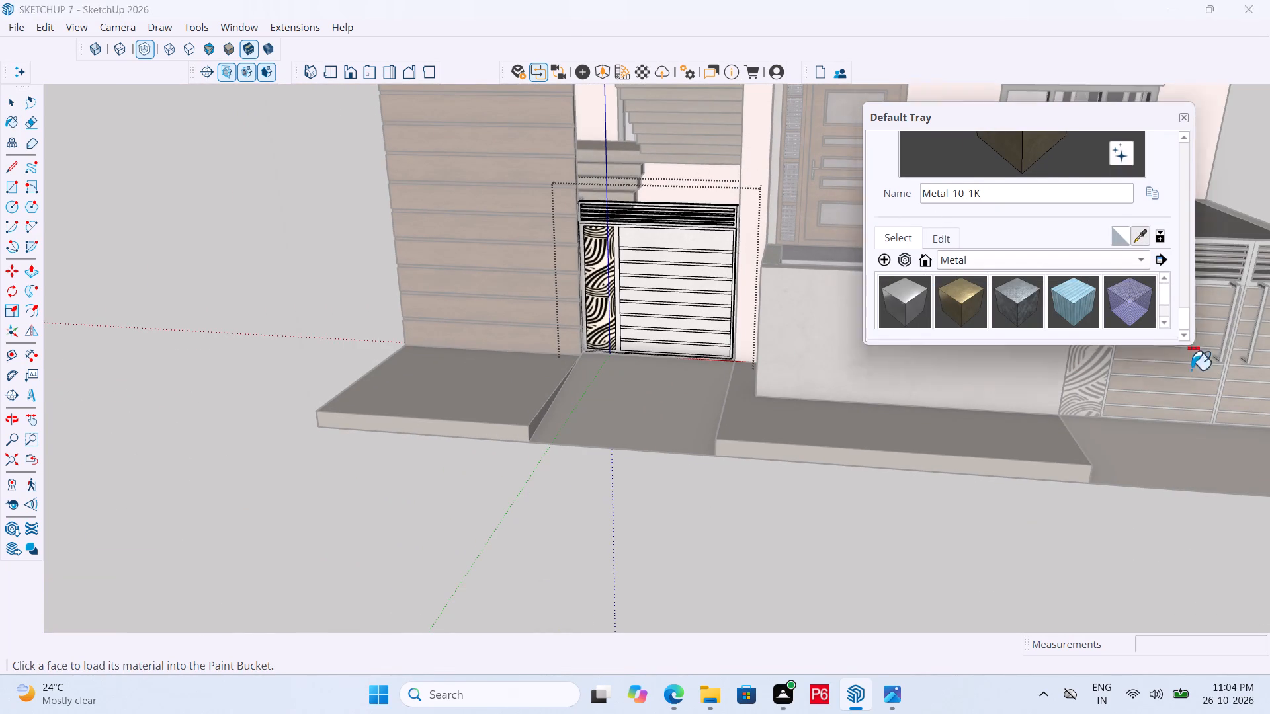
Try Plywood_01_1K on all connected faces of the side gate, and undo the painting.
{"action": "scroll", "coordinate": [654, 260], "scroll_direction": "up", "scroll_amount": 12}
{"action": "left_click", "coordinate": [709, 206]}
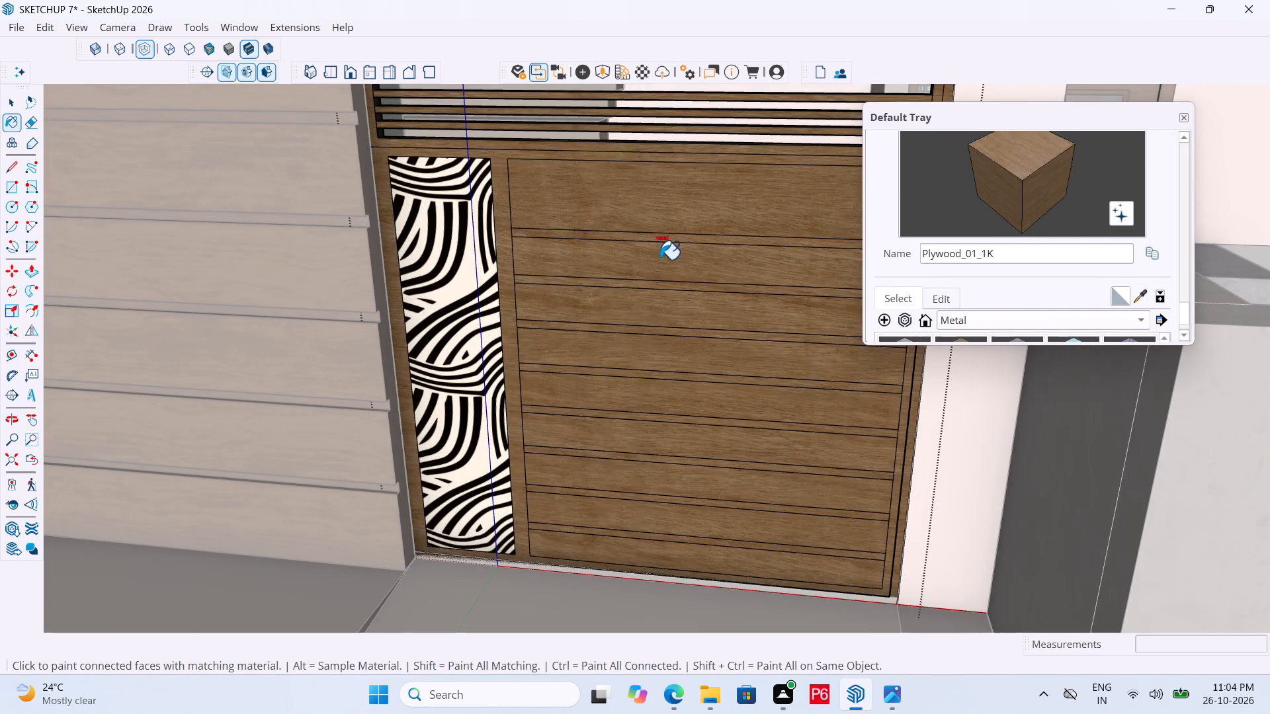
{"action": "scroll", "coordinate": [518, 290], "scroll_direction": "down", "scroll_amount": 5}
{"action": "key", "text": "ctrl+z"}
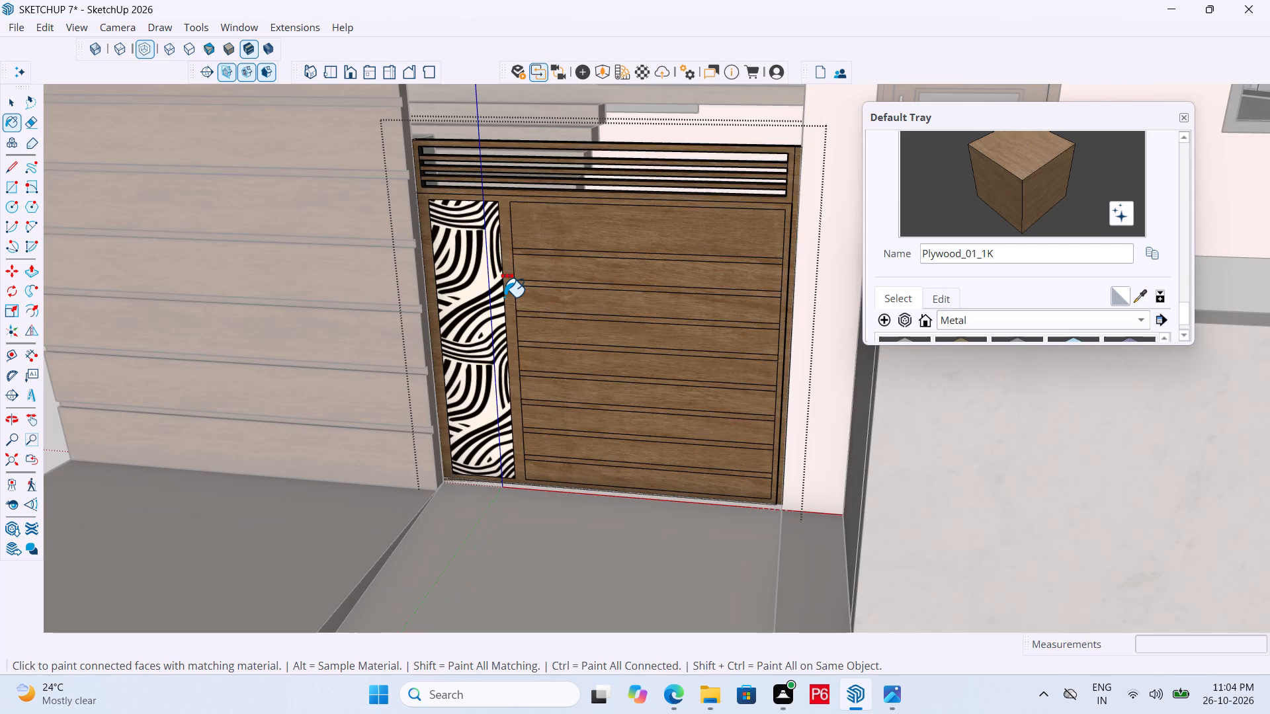
Paint each wide board of the side gate's main panel with Plywood_01_1K, skipping the narrow strips, and exit the gate group.
{"action": "scroll", "coordinate": [418, 324], "scroll_direction": "down", "scroll_amount": 13}
{"action": "scroll", "coordinate": [816, 465], "scroll_direction": "up", "scroll_amount": 14}
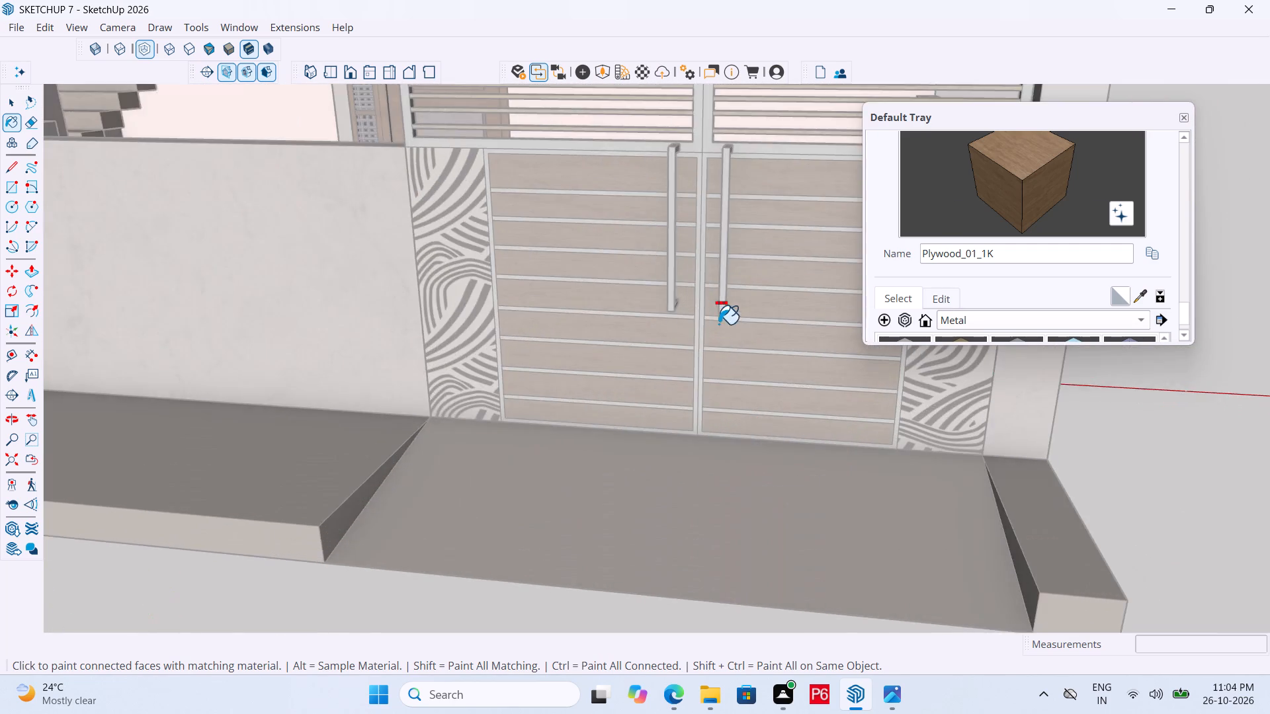
{"action": "scroll", "coordinate": [718, 324], "scroll_direction": "up", "scroll_amount": 6}
{"action": "scroll", "coordinate": [581, 320], "scroll_direction": "up", "scroll_amount": 3}
{"action": "scroll", "coordinate": [961, 491], "scroll_direction": "down", "scroll_amount": 7}
{"action": "scroll", "coordinate": [1076, 536], "scroll_direction": "down", "scroll_amount": 7}
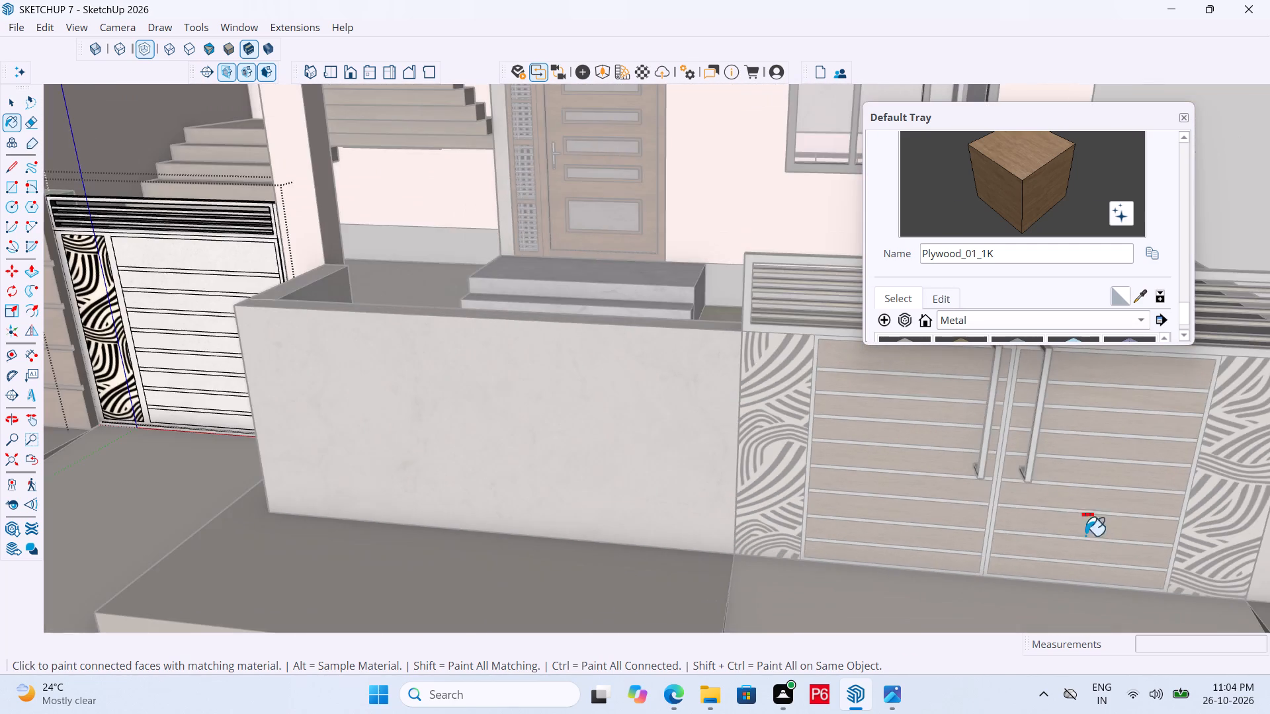
{"action": "scroll", "coordinate": [1130, 528], "scroll_direction": "down", "scroll_amount": 6}
{"action": "scroll", "coordinate": [573, 438], "scroll_direction": "up", "scroll_amount": 12}
{"action": "key", "text": "space"}
{"action": "double_click", "coordinate": [485, 226]}
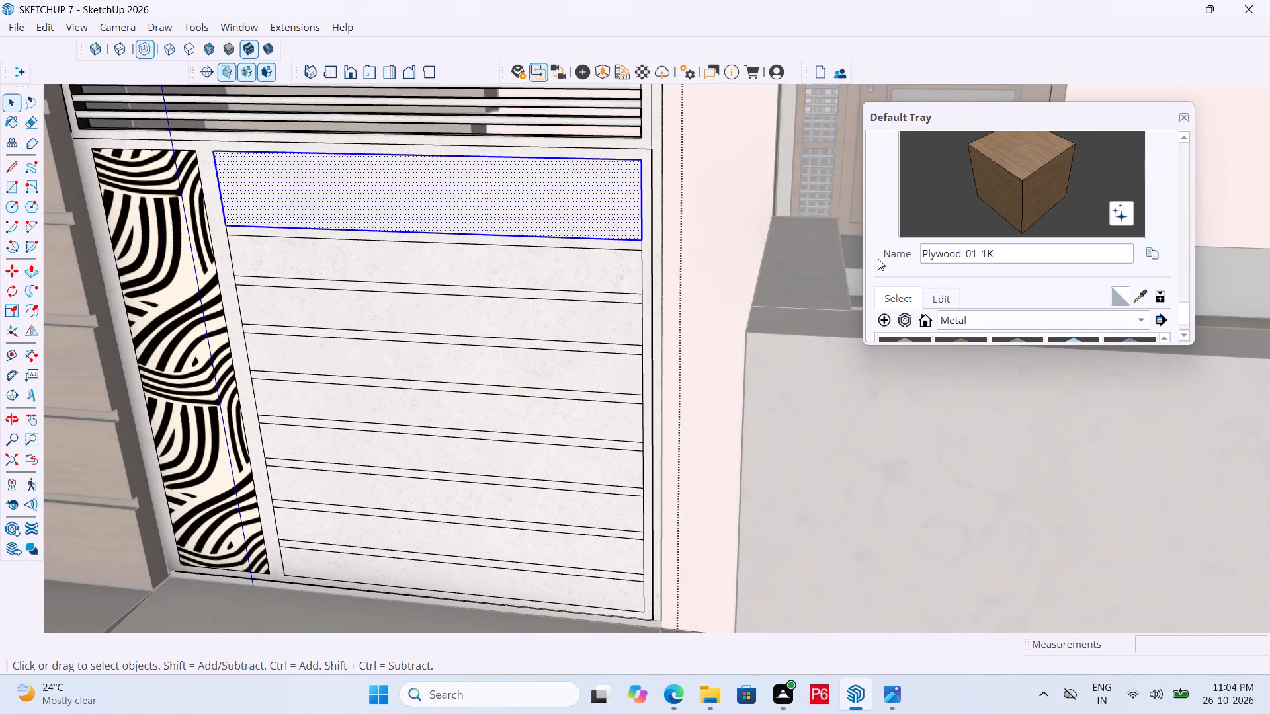
{"action": "key", "text": "b"}
{"action": "left_click", "coordinate": [571, 216]}
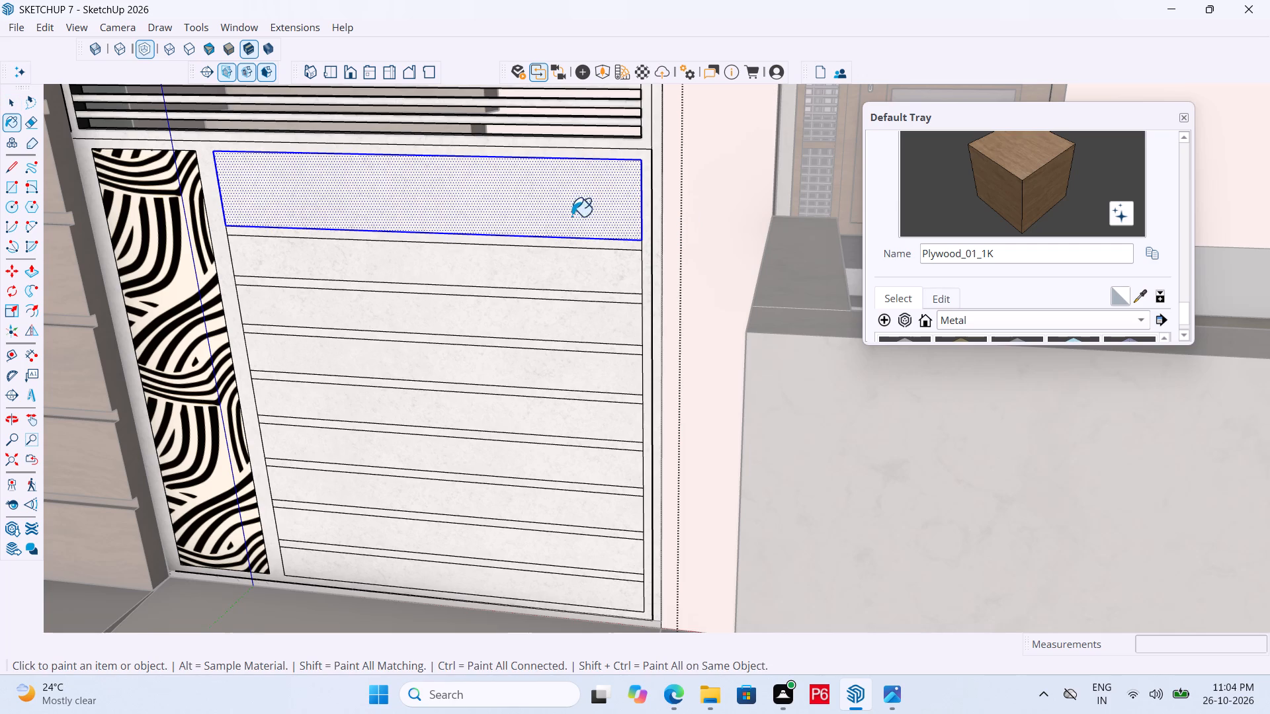
{"action": "left_click", "coordinate": [571, 265]}
{"action": "left_click", "coordinate": [546, 325]}
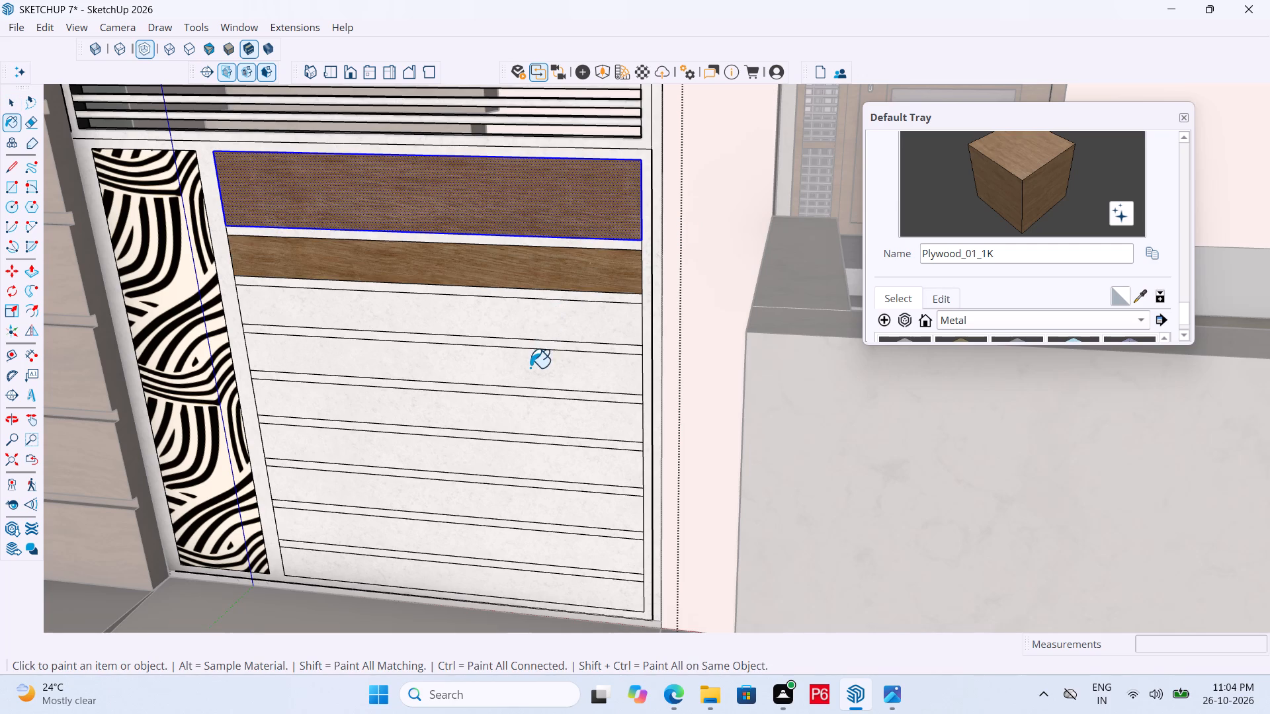
{"action": "left_click", "coordinate": [530, 368]}
{"action": "left_click", "coordinate": [507, 416]}
{"action": "left_click", "coordinate": [486, 456]}
{"action": "left_click", "coordinate": [457, 502]}
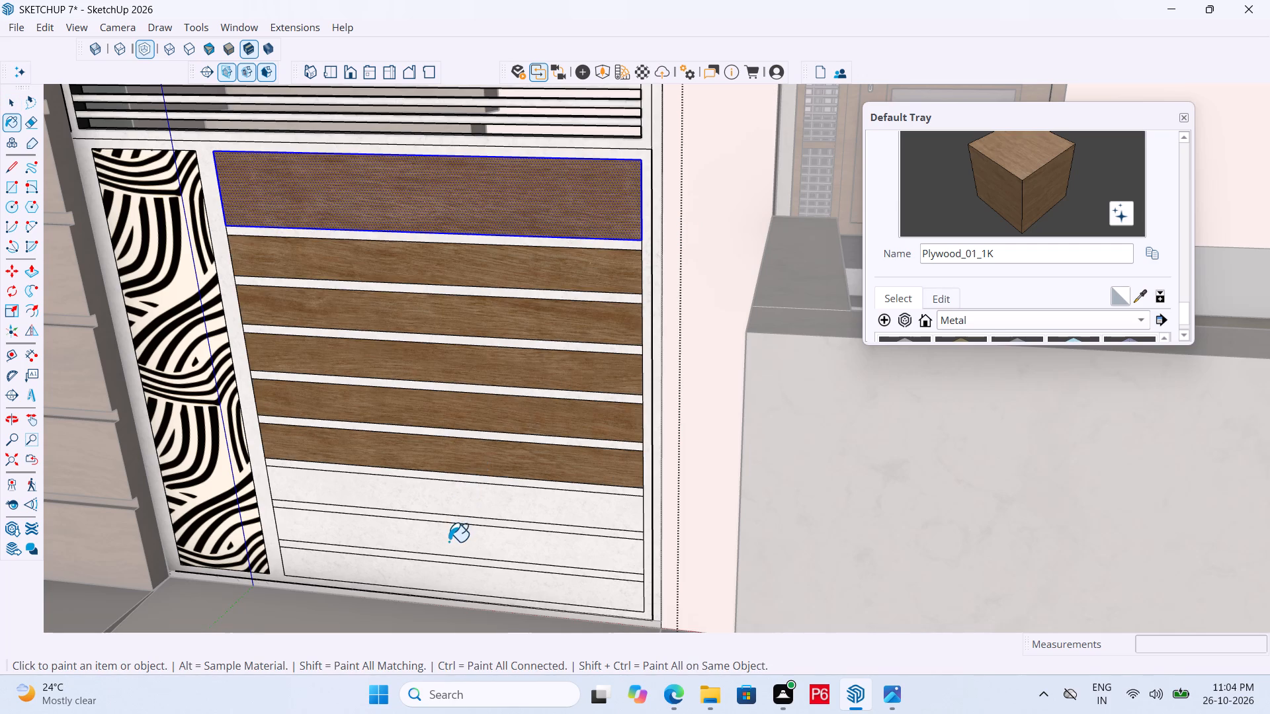
{"action": "left_click", "coordinate": [448, 541]}
{"action": "left_click", "coordinate": [434, 583]}
{"action": "scroll", "coordinate": [388, 401], "scroll_direction": "down", "scroll_amount": 13}
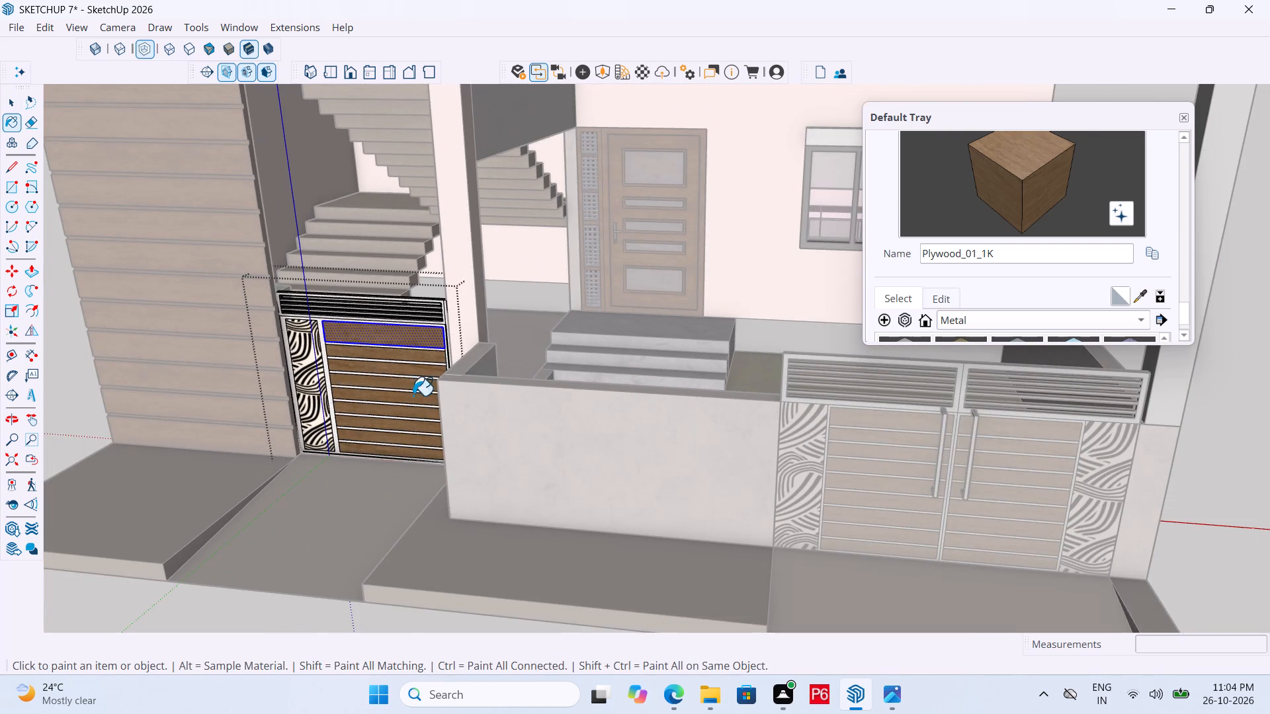
{"action": "scroll", "coordinate": [467, 354], "scroll_direction": "down", "scroll_amount": 6}
{"action": "key", "text": "space"}
{"action": "left_click", "coordinate": [431, 539]}
Save the model with the side gate's plywood boards.
{"action": "middle_click_drag", "start_coordinate": [505, 479], "coordinate": [570, 465]}
{"action": "key", "text": "ctrl+s"}
{"action": "key", "text": "ctrl+s"}
{"action": "key", "text": "ctrl+s"}
{"action": "key", "text": "ctrl+s"}
{"action": "key", "text": "ctrl+s"}
{"action": "key", "text": "ctrl+s"}
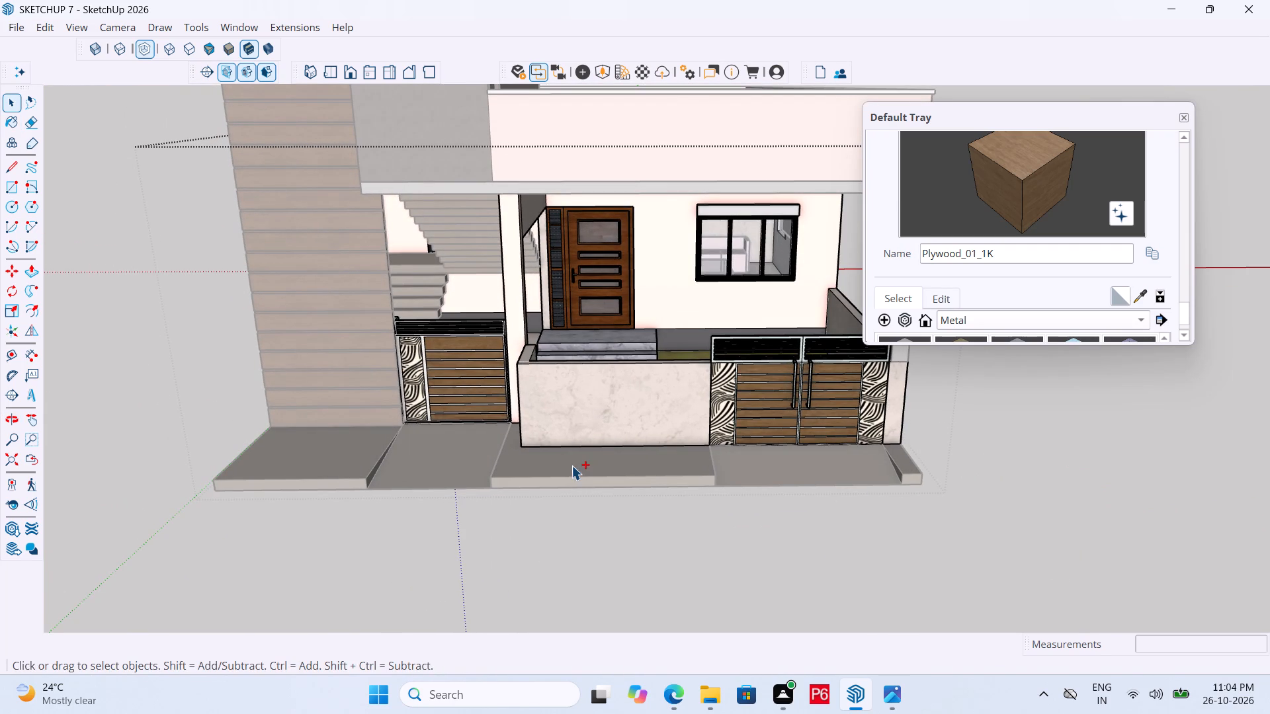
{"action": "key", "text": "ctrl+s"}
{"action": "key", "text": "ctrl+s"}
{"action": "key", "text": "ctrl+s"}
{"action": "key", "text": "ctrl+s"}
{"action": "key", "text": "ctrl+s"}
{"action": "key", "text": "ctrl+s"}
{"action": "key", "text": "ctrl+s"}
{"action": "key", "text": "ctrl+s"}
{"action": "key", "text": "ctrl+s"}
{"action": "key", "text": "ctrl+s"}
{"action": "key", "text": "ctrl+s"}
{"action": "key", "text": "ctrl+s"}
Examine the side gate's finish from several angles and compare it with the main gate.
{"action": "middle_click_drag", "start_coordinate": [446, 327], "coordinate": [530, 298]}
{"action": "scroll", "coordinate": [520, 311], "scroll_direction": "up", "scroll_amount": 1}
{"action": "middle_click_drag", "start_coordinate": [530, 298], "coordinate": [572, 265]}
{"action": "scroll", "coordinate": [446, 350], "scroll_direction": "up", "scroll_amount": 5}
{"action": "middle_click_drag", "start_coordinate": [648, 259], "coordinate": [603, 262]}
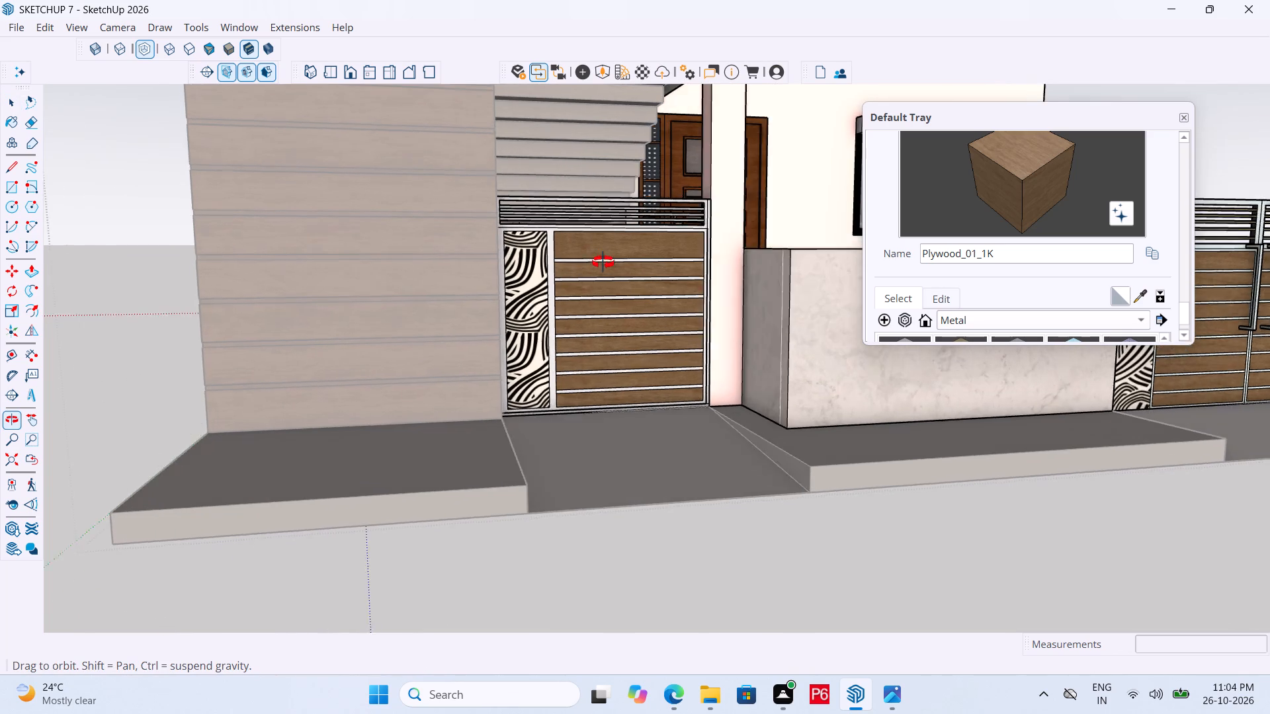
{"action": "middle_click_drag", "start_coordinate": [603, 262], "coordinate": [460, 348]}
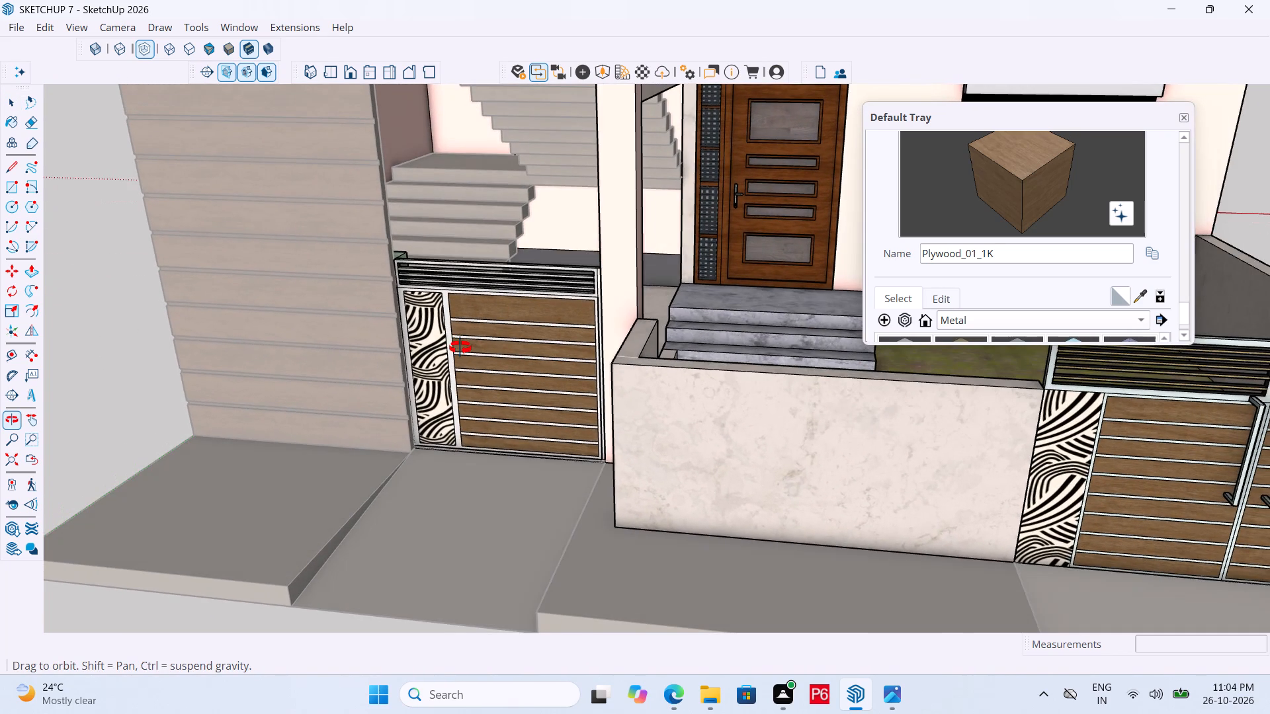
{"action": "middle_click_drag", "start_coordinate": [460, 348], "coordinate": [460, 356]}
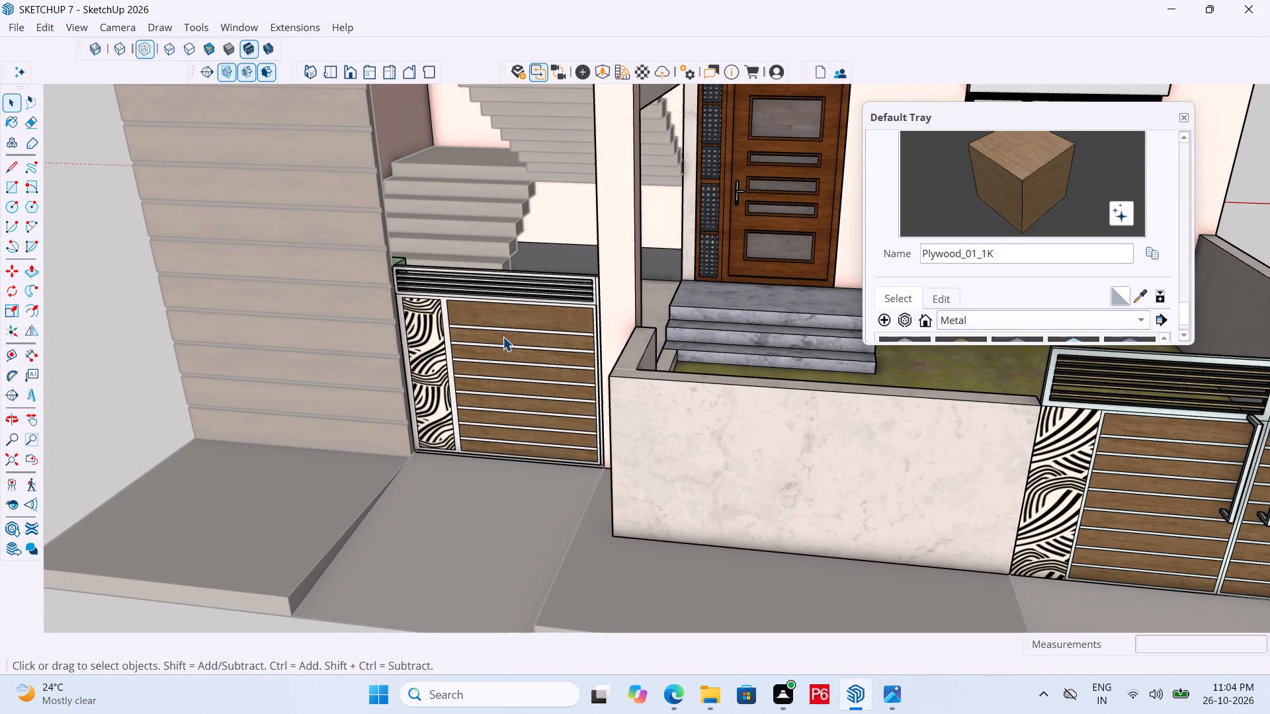
{"action": "scroll", "coordinate": [446, 281], "scroll_direction": "down", "scroll_amount": 5}
{"action": "scroll", "coordinate": [893, 404], "scroll_direction": "up", "scroll_amount": 5}
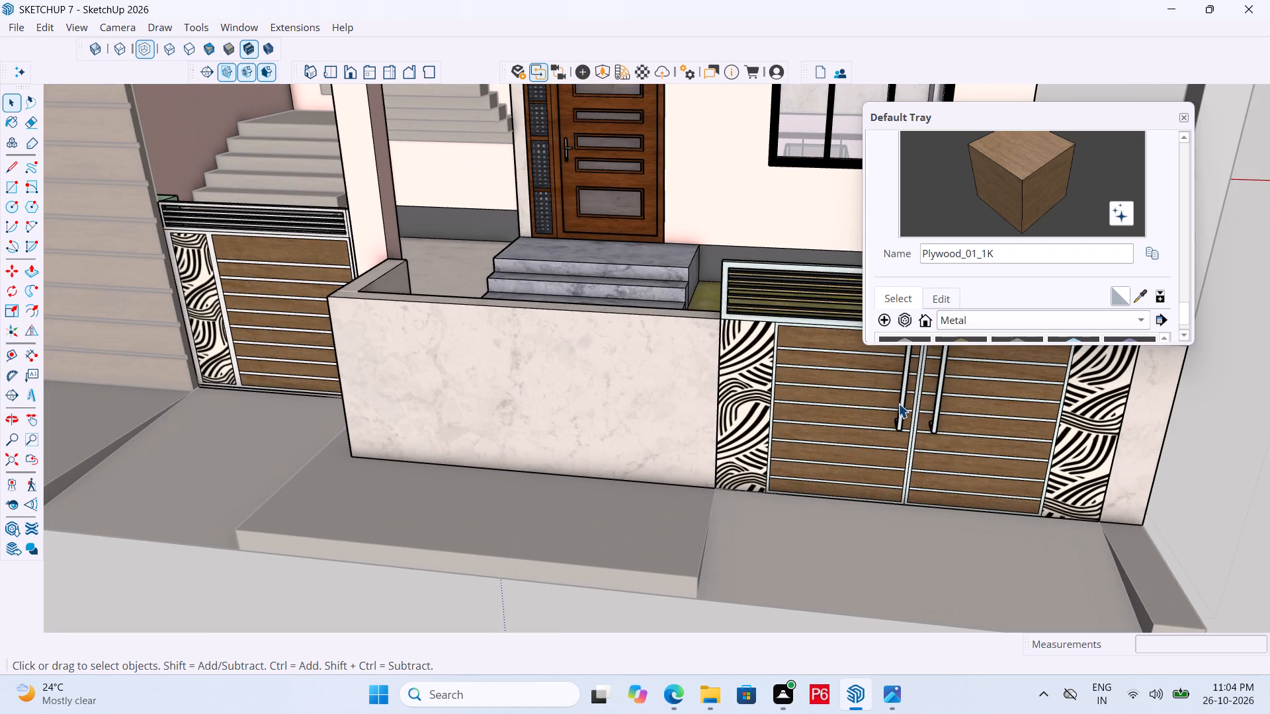
Copy the main gate's left-leaf handle about 17' 2 5/8" onto the side gate's wood panel, beside the patterned strip.
{"action": "left_click", "coordinate": [902, 403]}
{"action": "scroll", "coordinate": [895, 408], "scroll_direction": "up", "scroll_amount": 5}
{"action": "triple_click", "coordinate": [904, 413]}
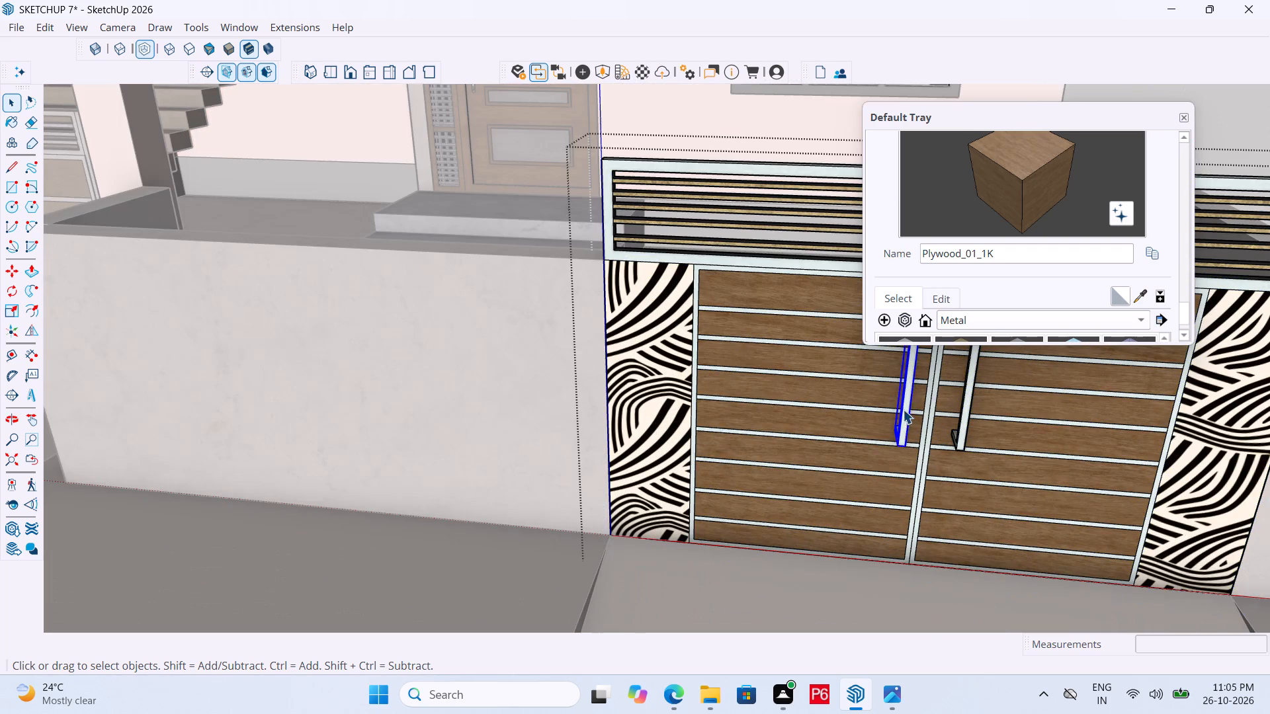
{"action": "middle_click_drag", "start_coordinate": [929, 404], "coordinate": [702, 383]}
{"action": "scroll", "coordinate": [602, 379], "scroll_direction": "up", "scroll_amount": 2}
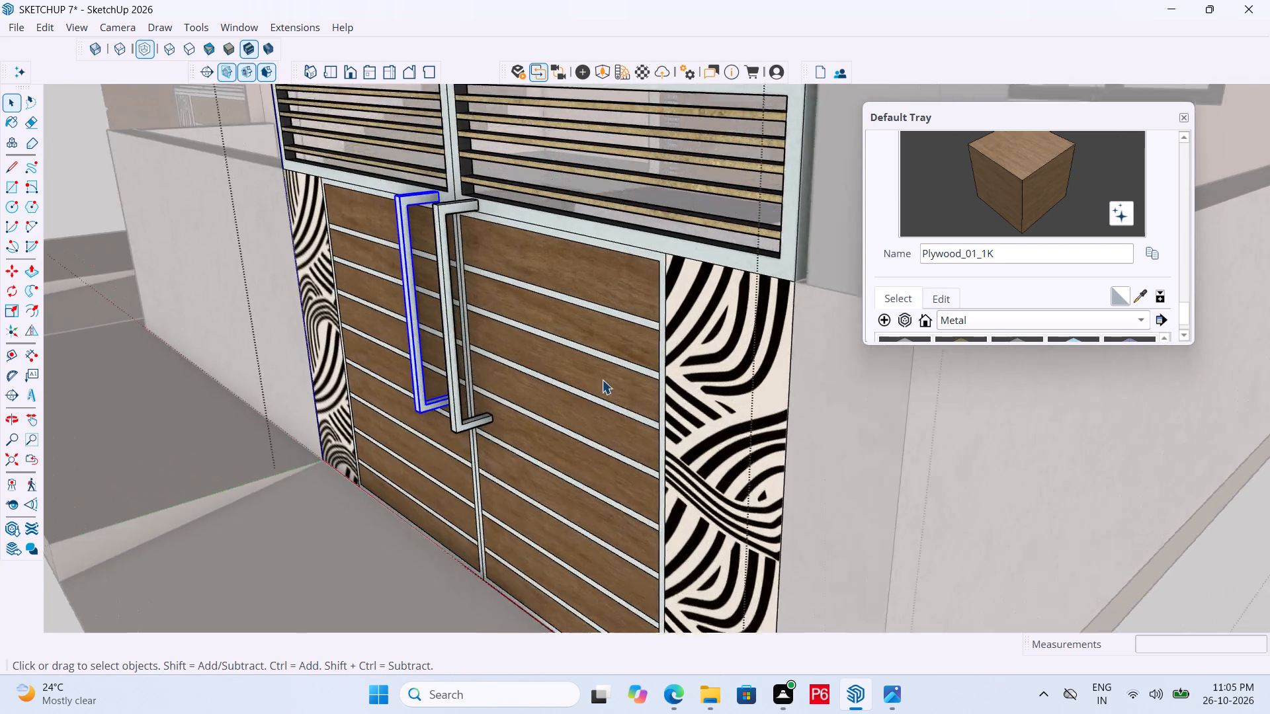
{"action": "scroll", "coordinate": [602, 379], "scroll_direction": "up", "scroll_amount": 17}
{"action": "key", "text": "m"}
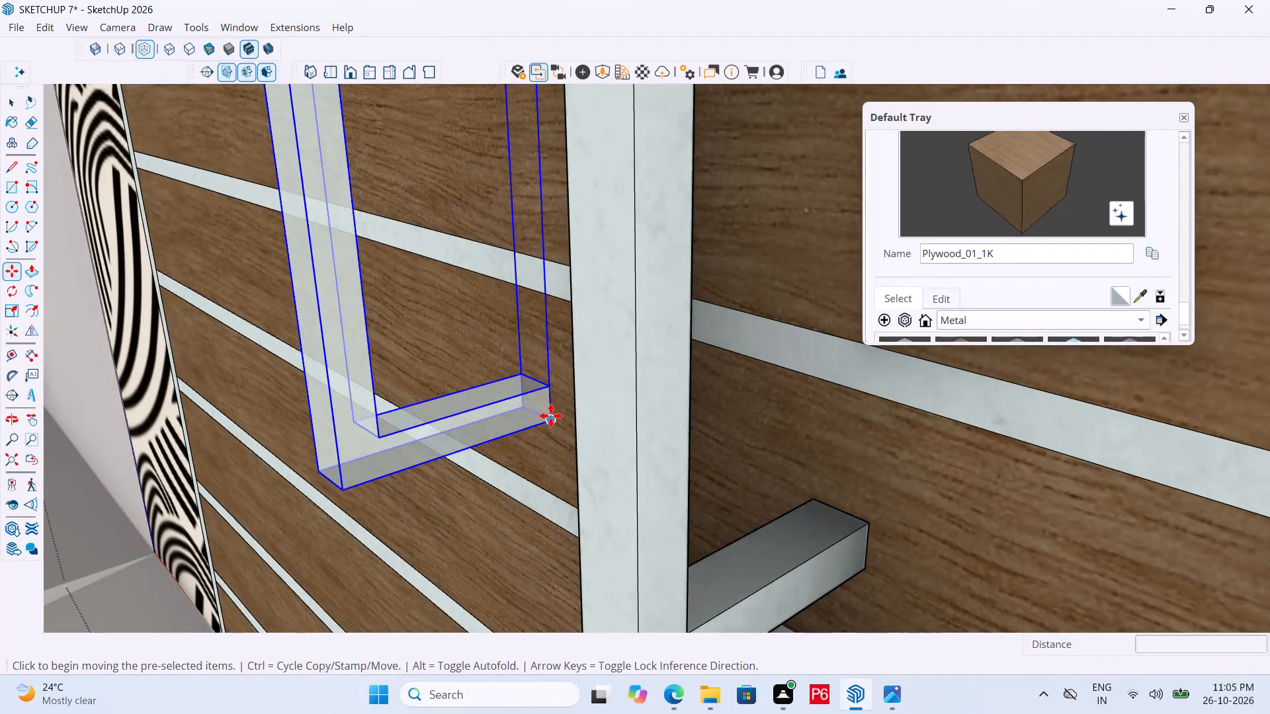
{"action": "left_click", "coordinate": [551, 416]}
{"action": "scroll", "coordinate": [605, 374], "scroll_direction": "down", "scroll_amount": 15}
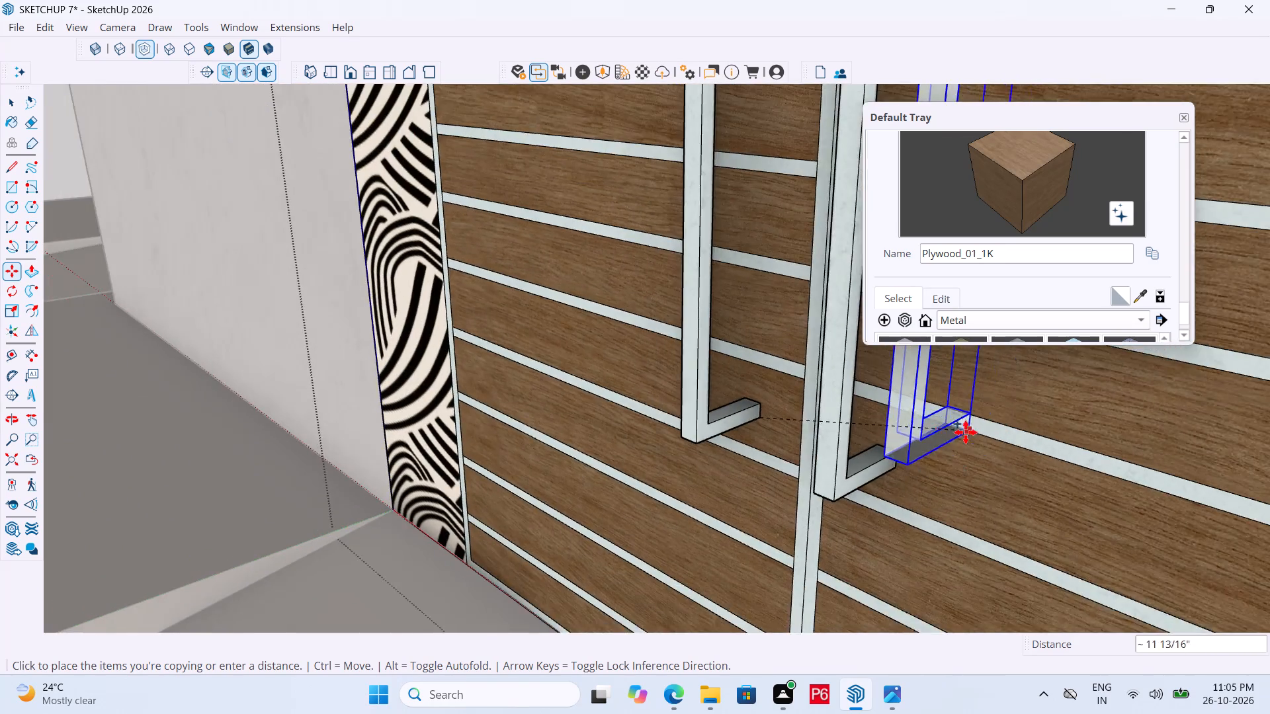
{"action": "scroll", "coordinate": [966, 432], "scroll_direction": "down", "scroll_amount": 5}
{"action": "scroll", "coordinate": [525, 409], "scroll_direction": "down", "scroll_amount": 7}
{"action": "middle_click_drag", "start_coordinate": [448, 390], "coordinate": [659, 400]}
{"action": "scroll", "coordinate": [398, 315], "scroll_direction": "up", "scroll_amount": 2}
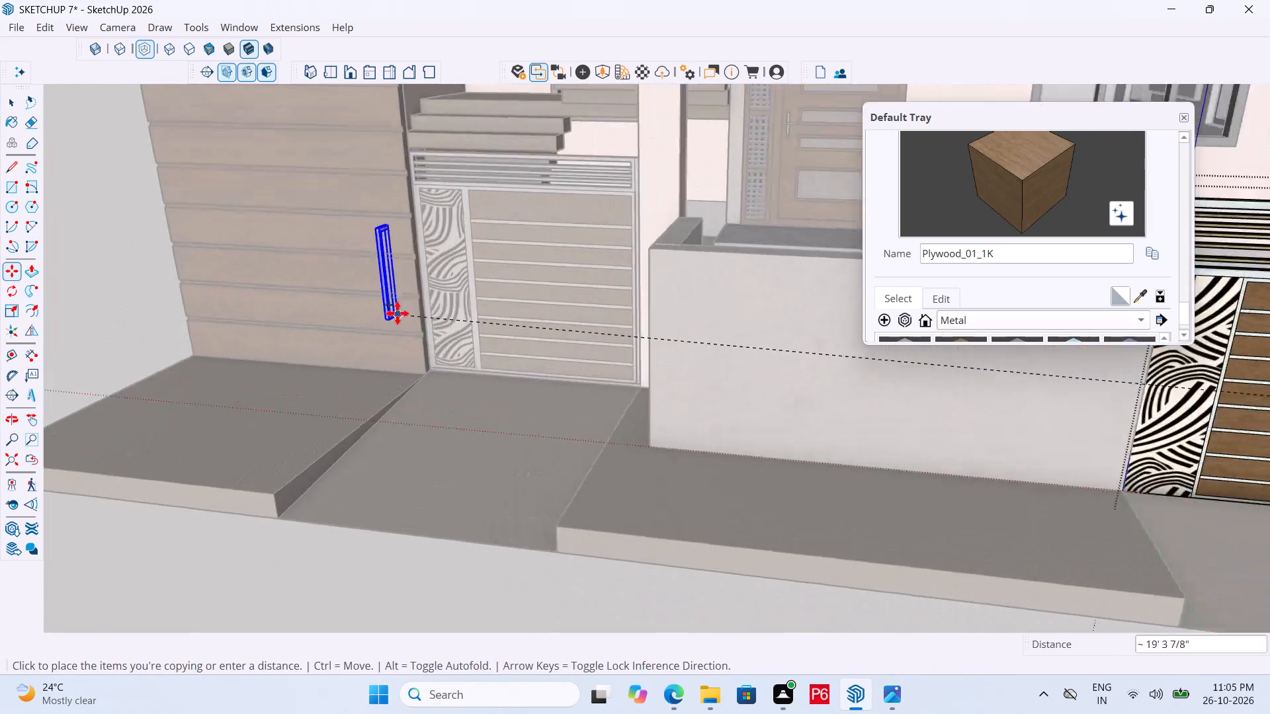
{"action": "scroll", "coordinate": [398, 313], "scroll_direction": "up", "scroll_amount": 4}
{"action": "middle_click_drag", "start_coordinate": [528, 286], "coordinate": [575, 298]}
{"action": "scroll", "coordinate": [446, 294], "scroll_direction": "down", "scroll_amount": 8}
{"action": "scroll", "coordinate": [515, 286], "scroll_direction": "up", "scroll_amount": 4}
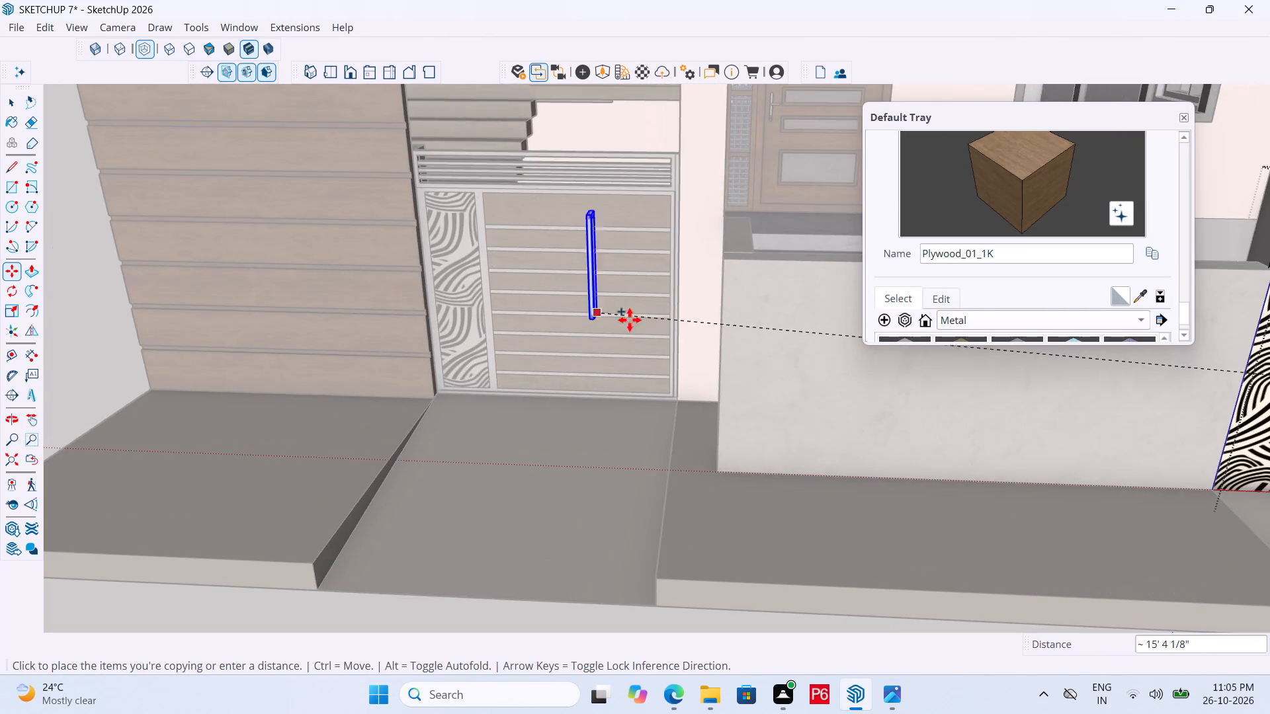
{"action": "scroll", "coordinate": [633, 321], "scroll_direction": "up", "scroll_amount": 9}
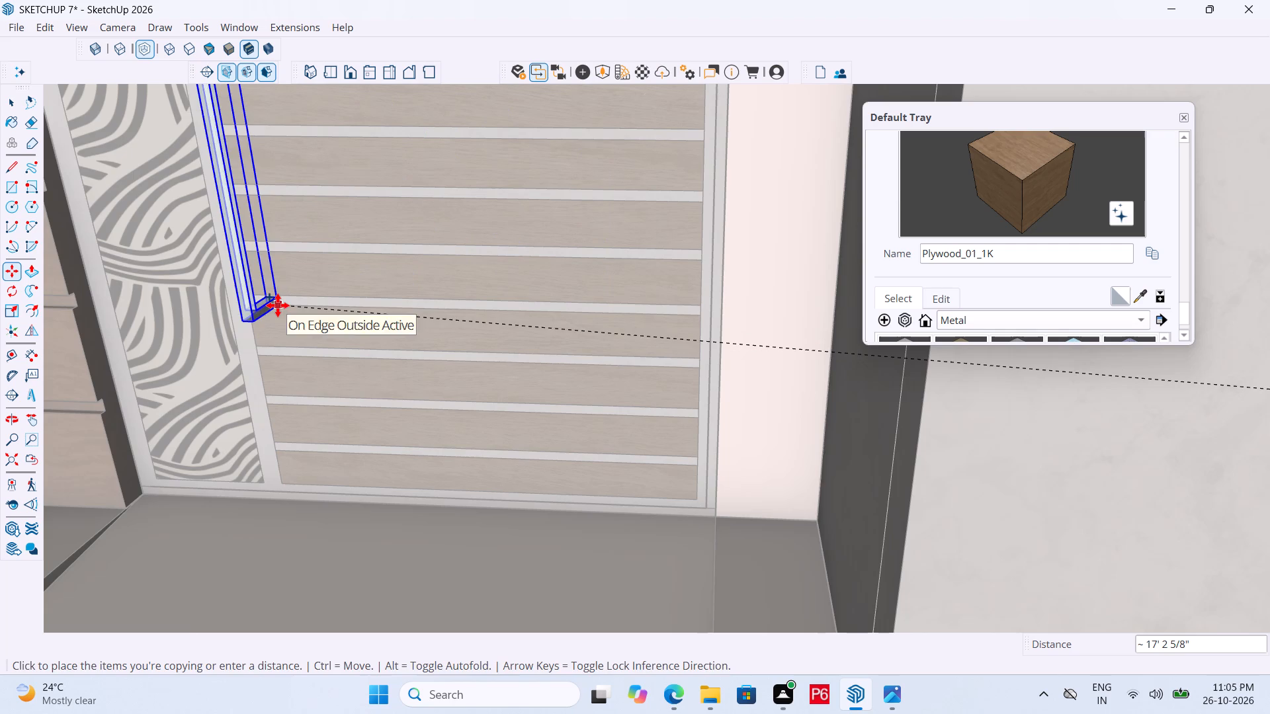
{"action": "left_click", "coordinate": [278, 305]}
{"action": "scroll", "coordinate": [448, 329], "scroll_direction": "down", "scroll_amount": 5}
Save the model with the side gate's handle, and exit the main gate group.
{"action": "key", "text": "ctrl+s"}
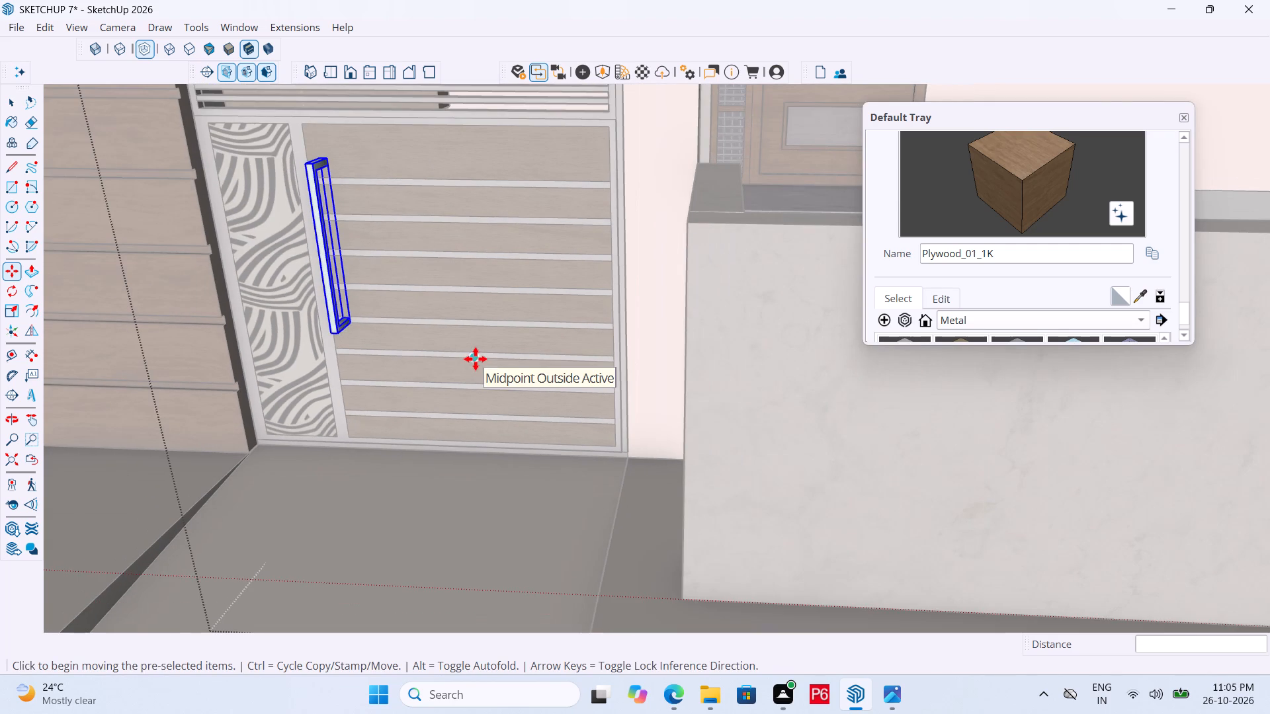
{"action": "key", "text": "ctrl+s"}
{"action": "key", "text": "ctrl+s"}
{"action": "key", "text": "ctrl+s"}
{"action": "key", "text": "ctrl+s"}
{"action": "key", "text": "ctrl+s"}
{"action": "key", "text": "ctrl+s"}
{"action": "key", "text": "ctrl+s"}
{"action": "key", "text": "ctrl+s"}
{"action": "key", "text": "ctrl+s"}
{"action": "scroll", "coordinate": [391, 354], "scroll_direction": "down", "scroll_amount": 10}
{"action": "scroll", "coordinate": [451, 317], "scroll_direction": "down", "scroll_amount": 2}
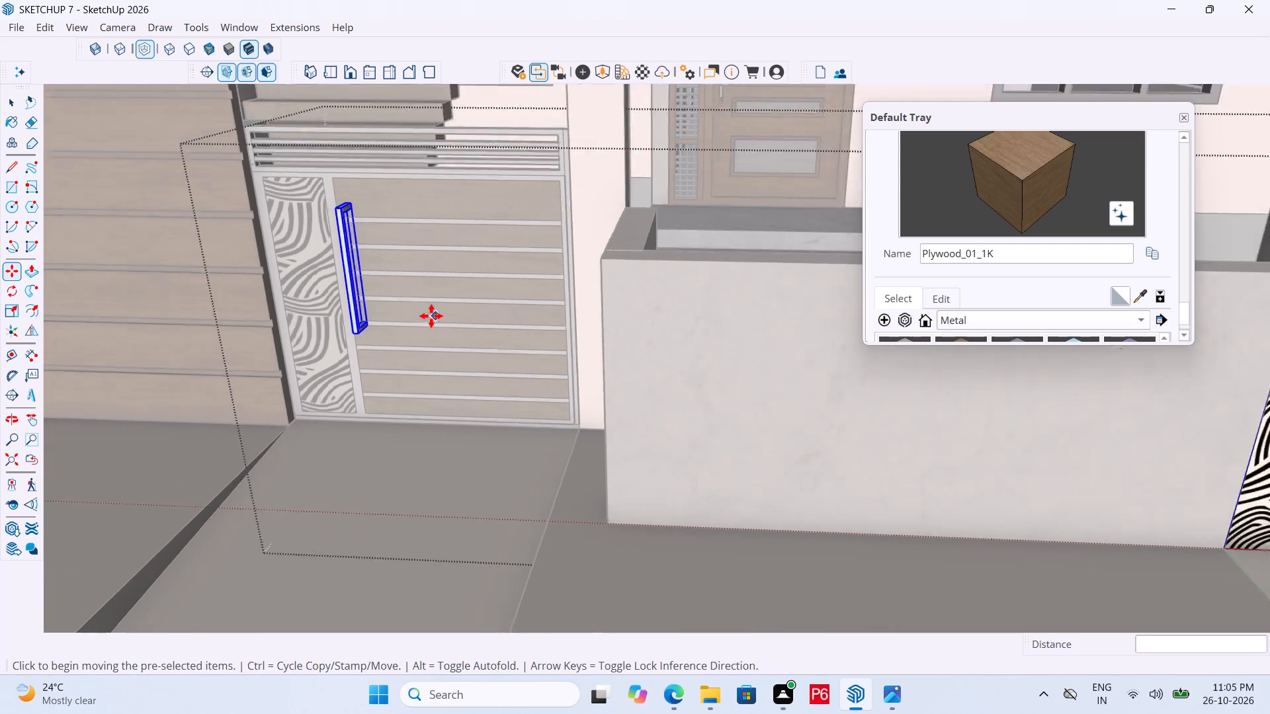
{"action": "scroll", "coordinate": [431, 316], "scroll_direction": "down", "scroll_amount": 8}
{"action": "key", "text": "space"}
{"action": "left_click", "coordinate": [487, 493]}
{"action": "middle_click_drag", "start_coordinate": [422, 416], "coordinate": [448, 422]}
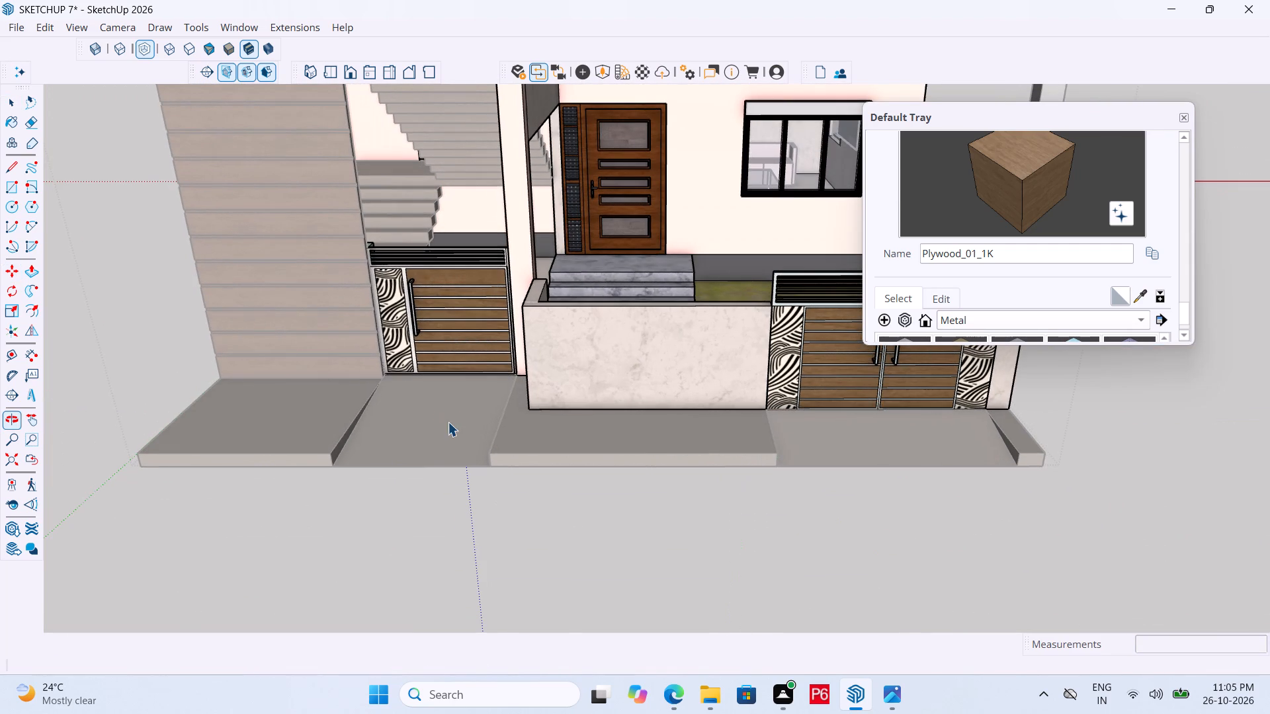
{"action": "key", "text": "ctrl+s"}
{"action": "key", "text": "ctrl+s"}
{"action": "key", "text": "ctrl+s"}
{"action": "key", "text": "ctrl+s"}
{"action": "key", "text": "ctrl+s"}
{"action": "key", "text": "ctrl+s"}
{"action": "key", "text": "ctrl+s"}
Examine the whole house front, including both gates, the porch and the roof terrace.
{"action": "scroll", "coordinate": [355, 428], "scroll_direction": "down", "scroll_amount": 1}
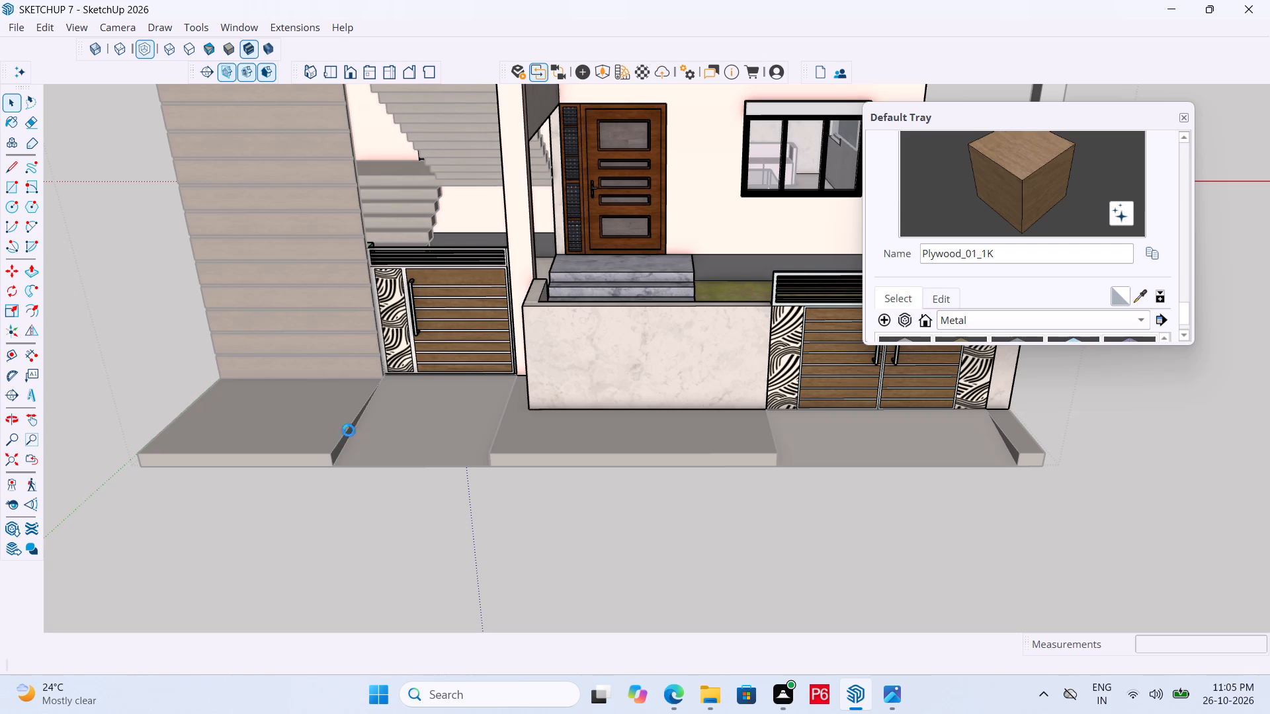
{"action": "scroll", "coordinate": [349, 430], "scroll_direction": "down", "scroll_amount": 9}
{"action": "scroll", "coordinate": [312, 481], "scroll_direction": "down", "scroll_amount": 6}
{"action": "middle_click_drag", "start_coordinate": [767, 268], "coordinate": [724, 268]}
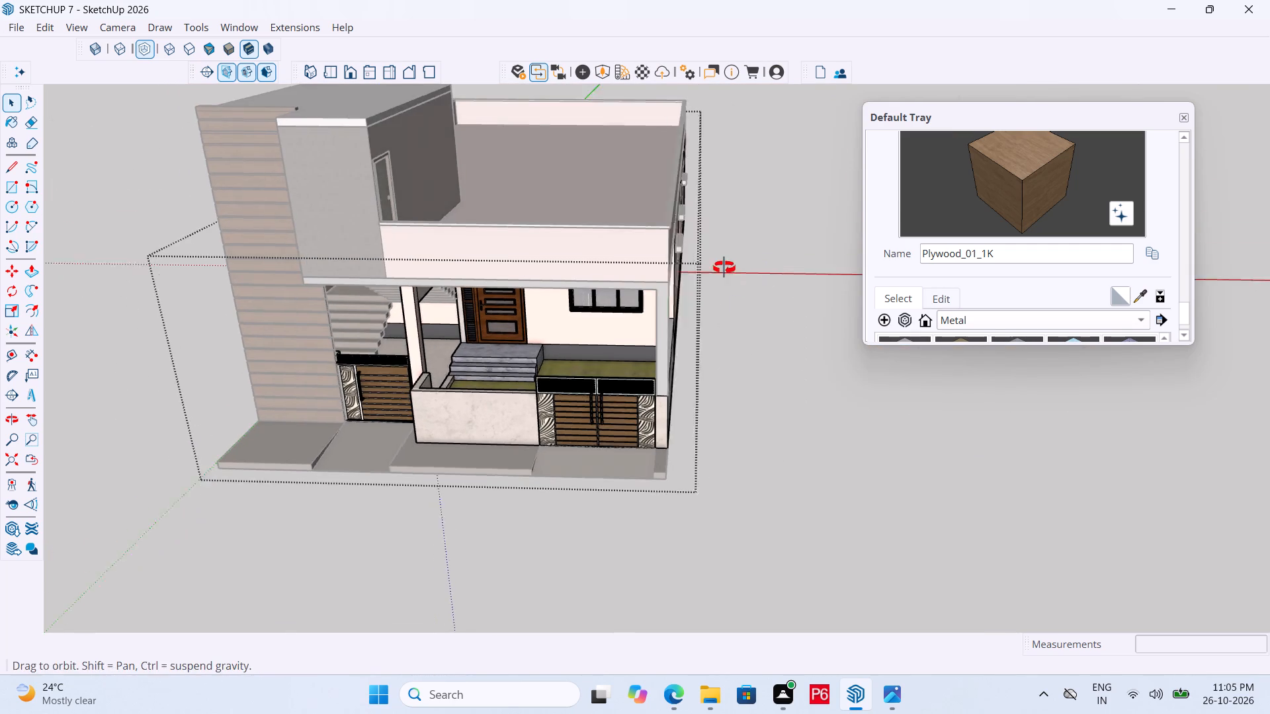
{"action": "middle_click_drag", "start_coordinate": [724, 268], "coordinate": [718, 266]}
{"action": "left_click", "coordinate": [761, 358]}
{"action": "middle_click_drag", "start_coordinate": [619, 269], "coordinate": [626, 255]}
{"action": "scroll", "coordinate": [708, 356], "scroll_direction": "down", "scroll_amount": 3}
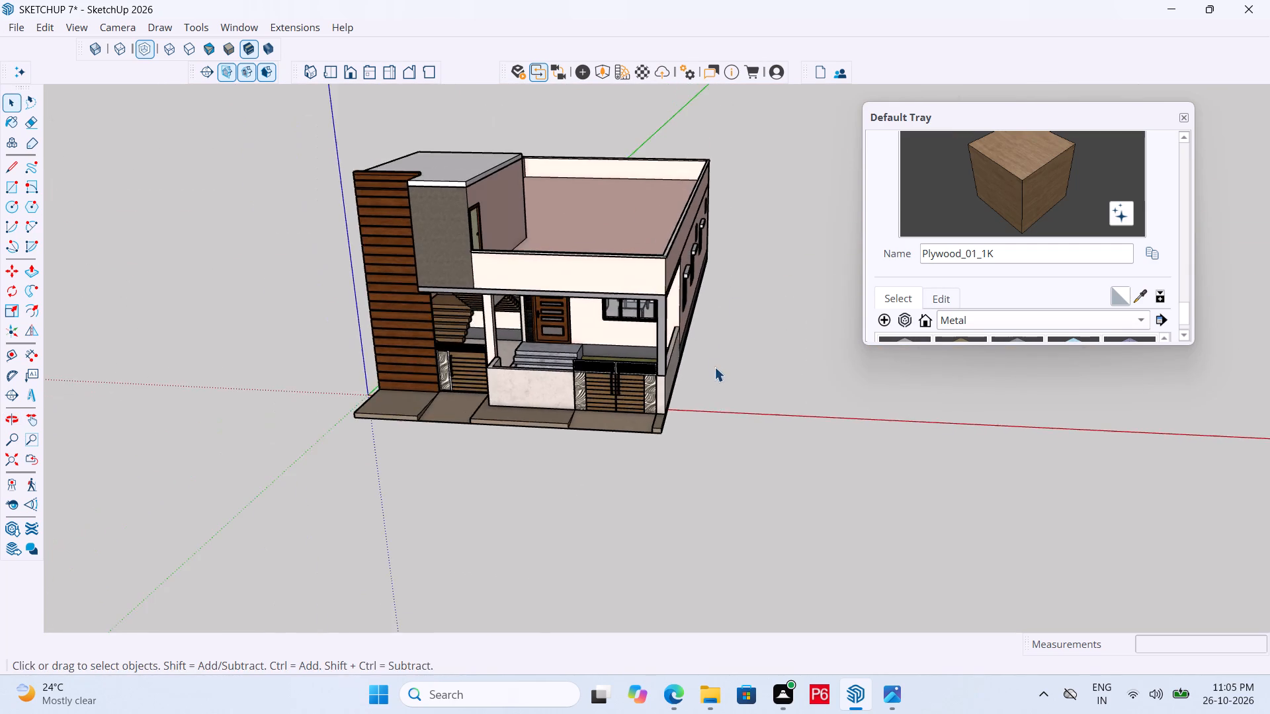
{"action": "middle_click_drag", "start_coordinate": [654, 317], "coordinate": [653, 304]}
{"action": "scroll", "coordinate": [634, 283], "scroll_direction": "up", "scroll_amount": 4}
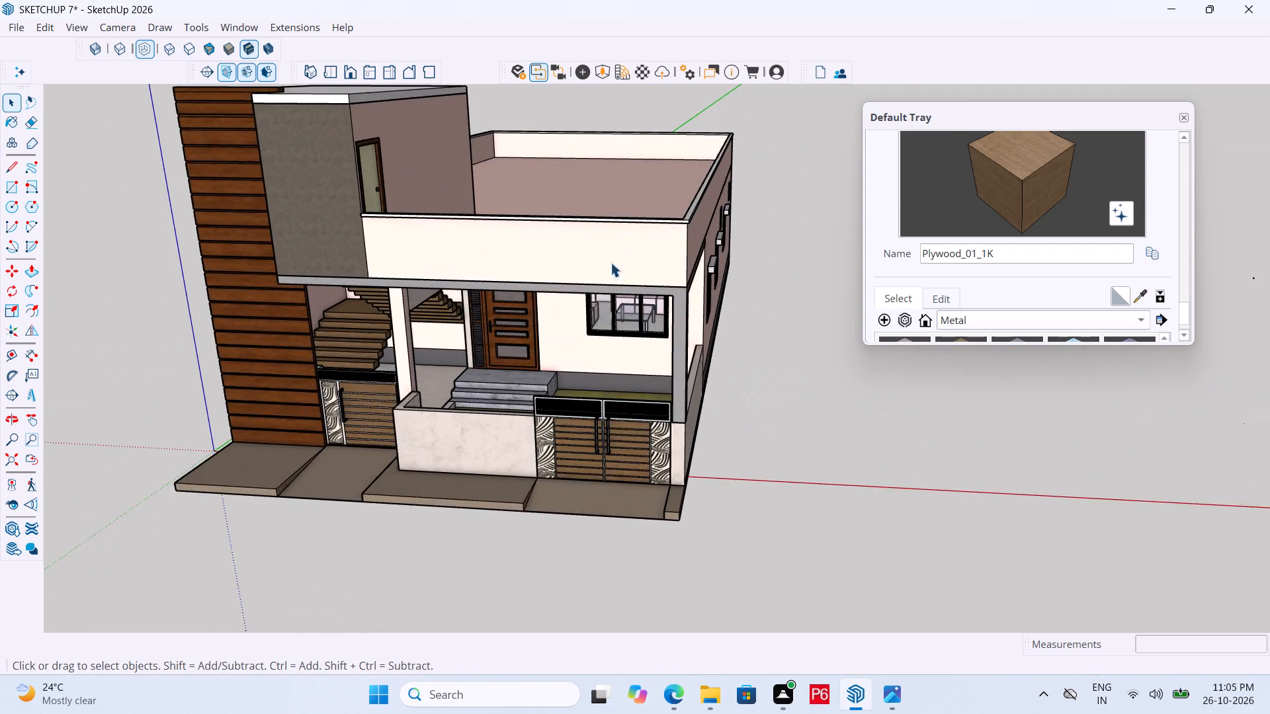
{"action": "scroll", "coordinate": [611, 262], "scroll_direction": "up", "scroll_amount": 7}
{"action": "middle_click_drag", "start_coordinate": [549, 239], "coordinate": [514, 246]}
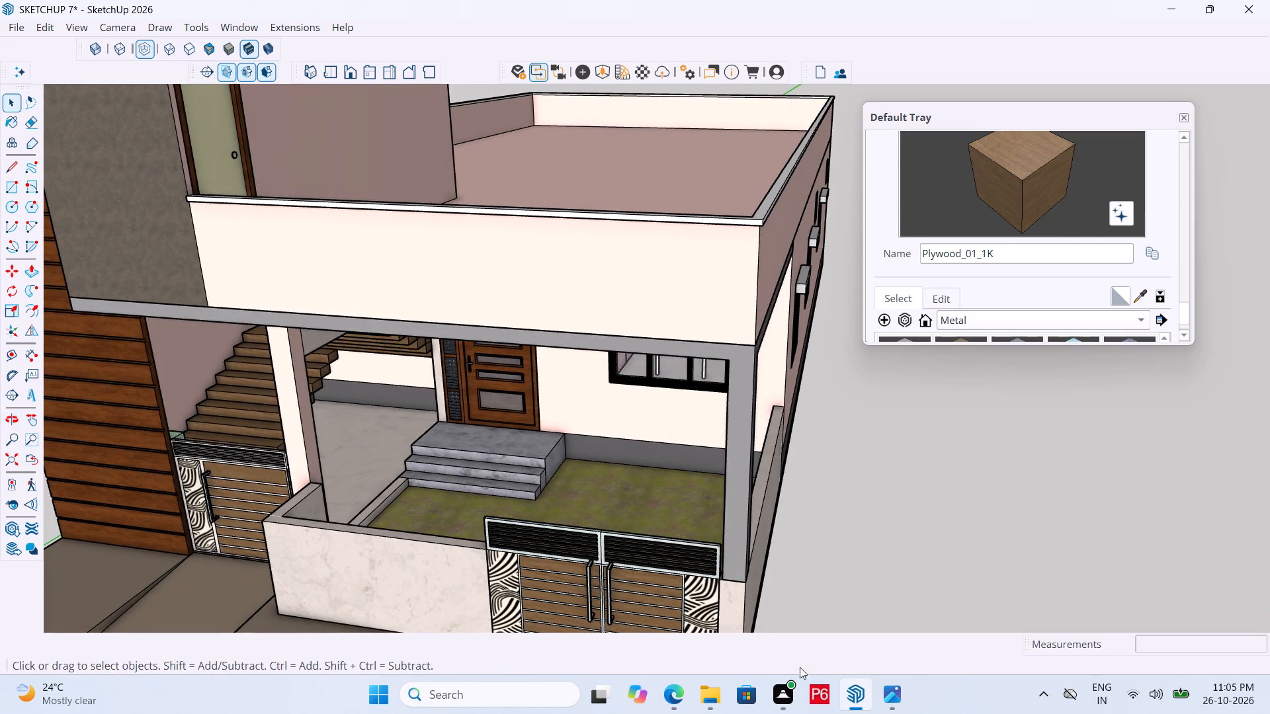
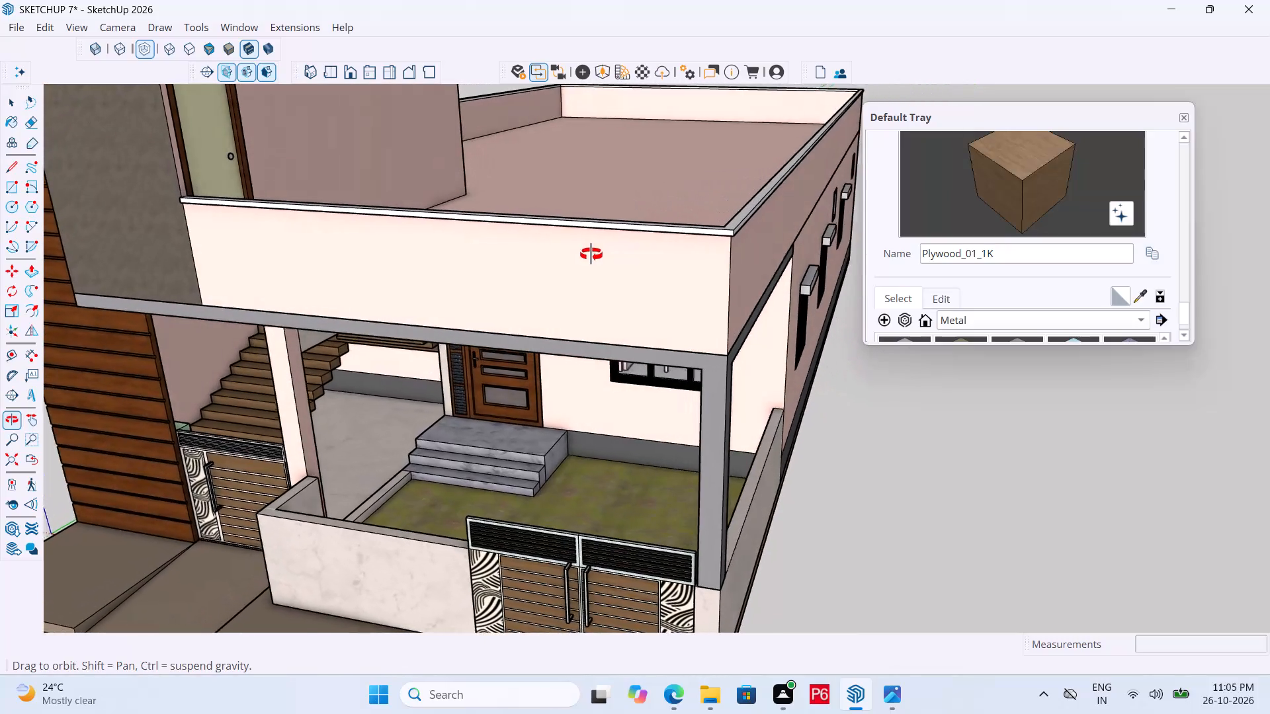
Draw a thin horizontal rectangle about 10' 9 3/4" by 4 5/16" on the front face of the parapet.
{"action": "scroll", "coordinate": [694, 242], "scroll_direction": "down", "scroll_amount": 3}
{"action": "middle_click_drag", "start_coordinate": [671, 254], "coordinate": [649, 263]}
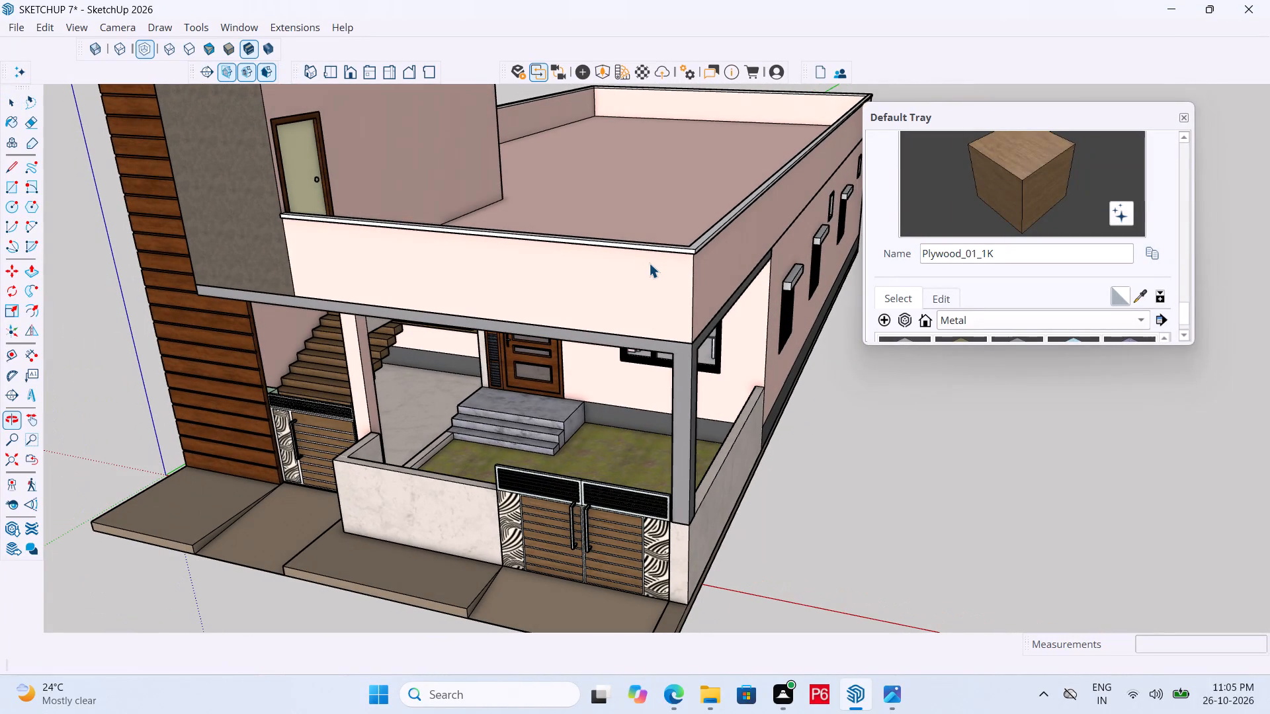
{"action": "key", "text": "r"}
{"action": "left_click_drag", "start_coordinate": [430, 249], "coordinate": [438, 249]}
{"action": "left_click", "coordinate": [687, 283]}
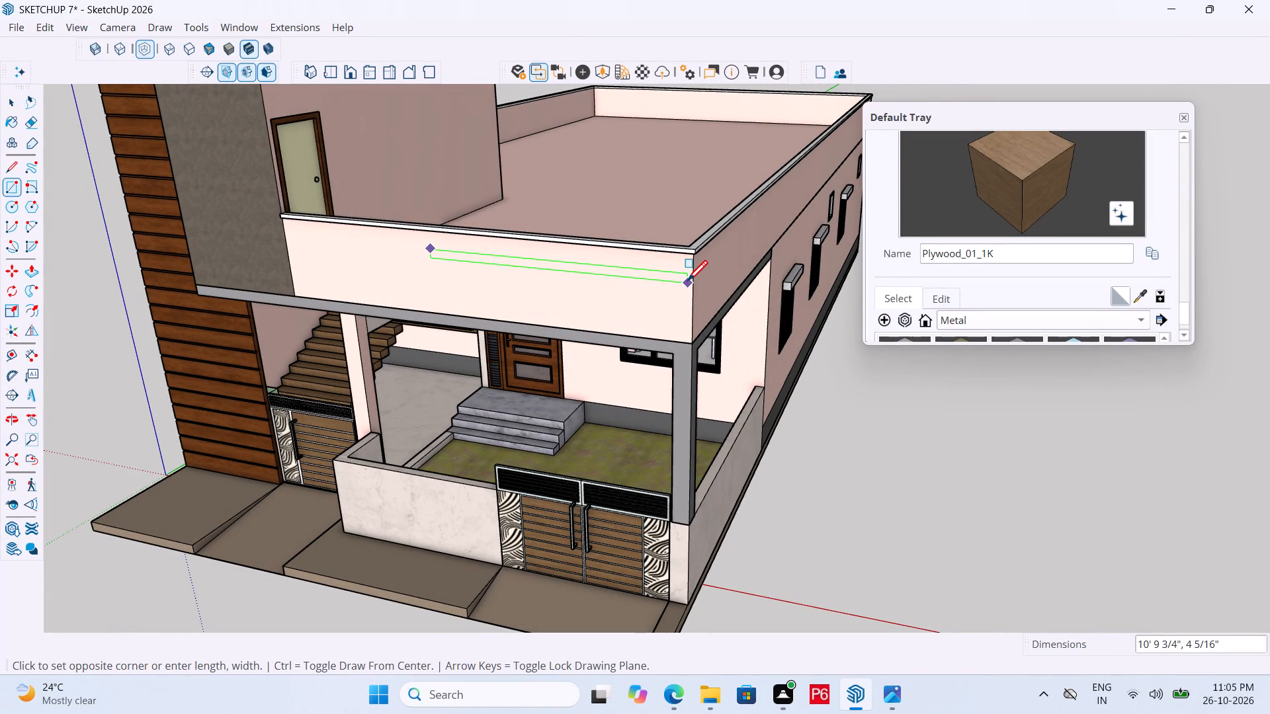
Make the thin rectangle on the parapet, with its edges, into a group.
{"action": "key", "text": "space"}
{"action": "triple_click", "coordinate": [589, 269]}
{"action": "right_click", "coordinate": [594, 269]}
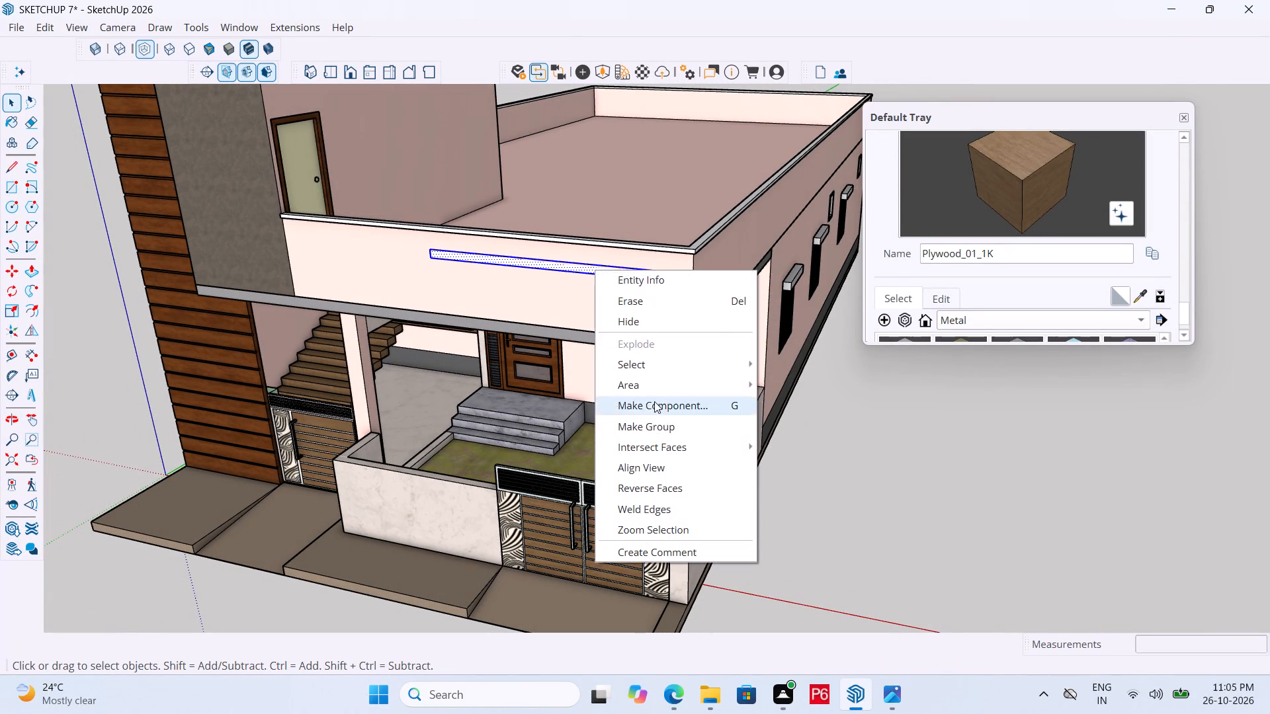
{"action": "left_click", "coordinate": [664, 422]}
{"action": "left_click", "coordinate": [670, 278]}
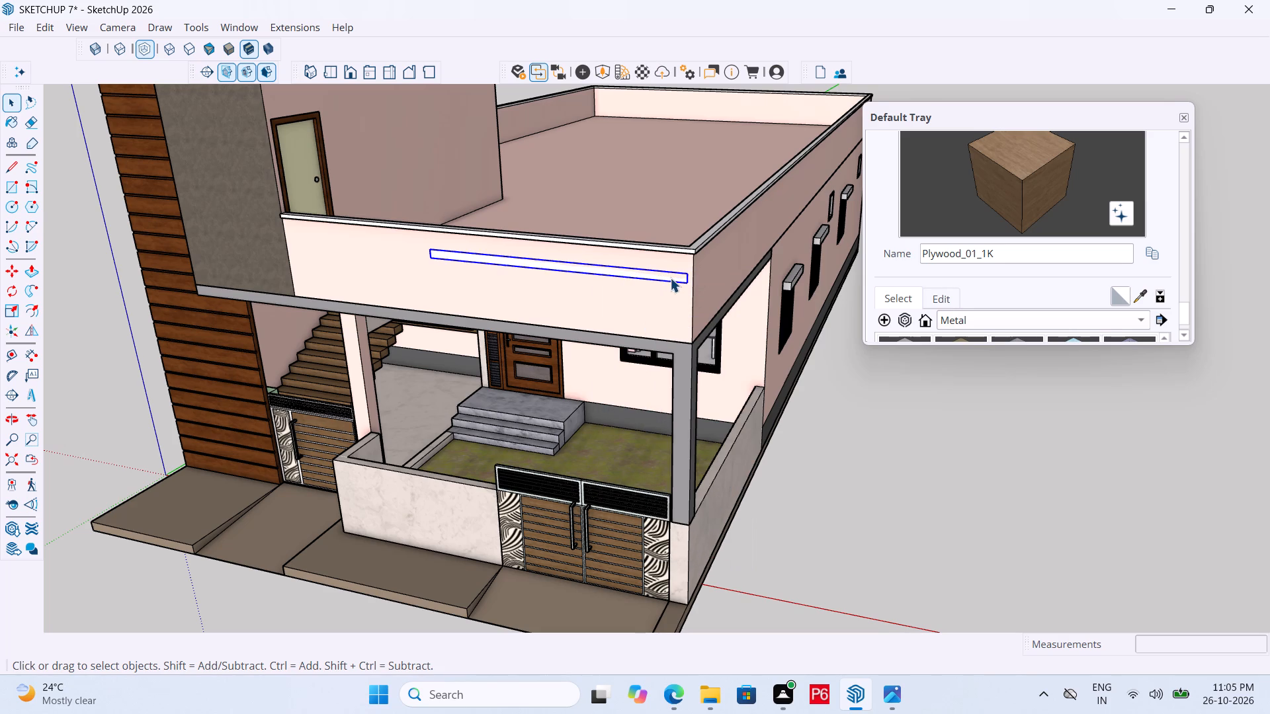
{"action": "left_click", "coordinate": [670, 278]}
{"action": "left_click", "coordinate": [663, 273]}
{"action": "double_click", "coordinate": [661, 275]}
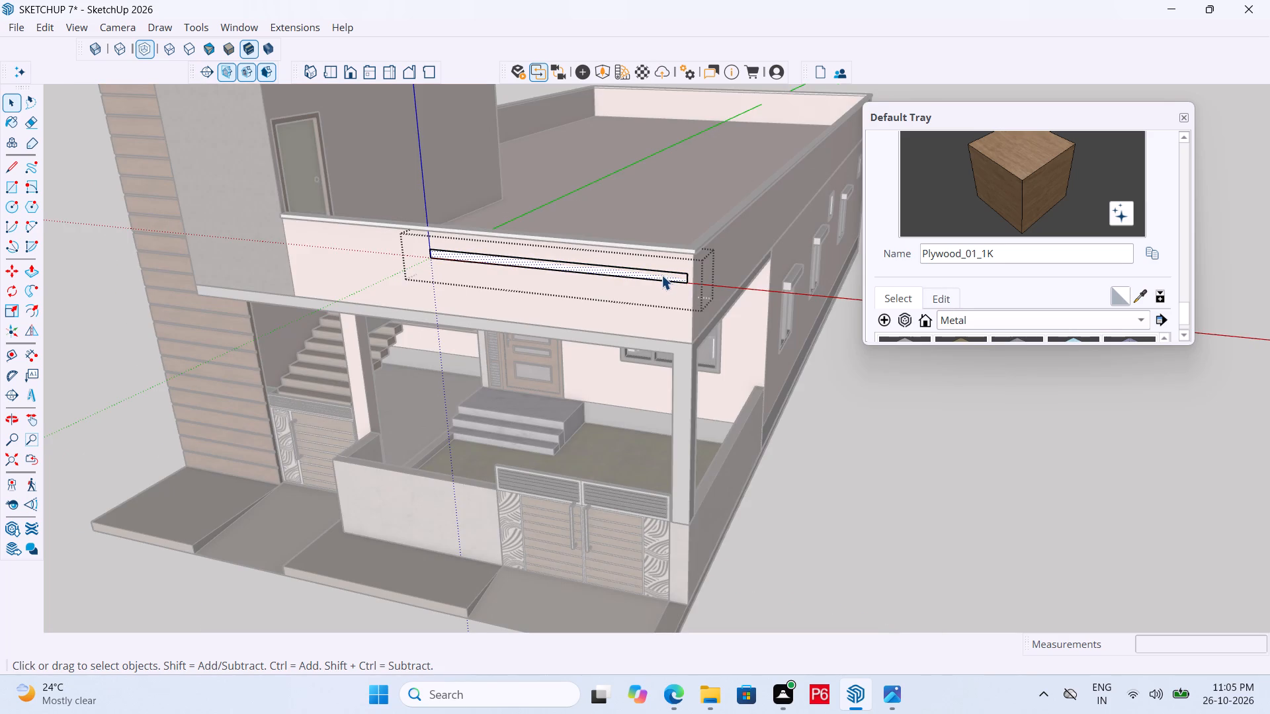
{"action": "left_click_drag", "start_coordinate": [862, 388], "coordinate": [859, 381]}
{"action": "left_click_drag", "start_coordinate": [929, 430], "coordinate": [924, 424]}
{"action": "left_click", "coordinate": [924, 424]}
{"action": "left_click", "coordinate": [897, 415]}
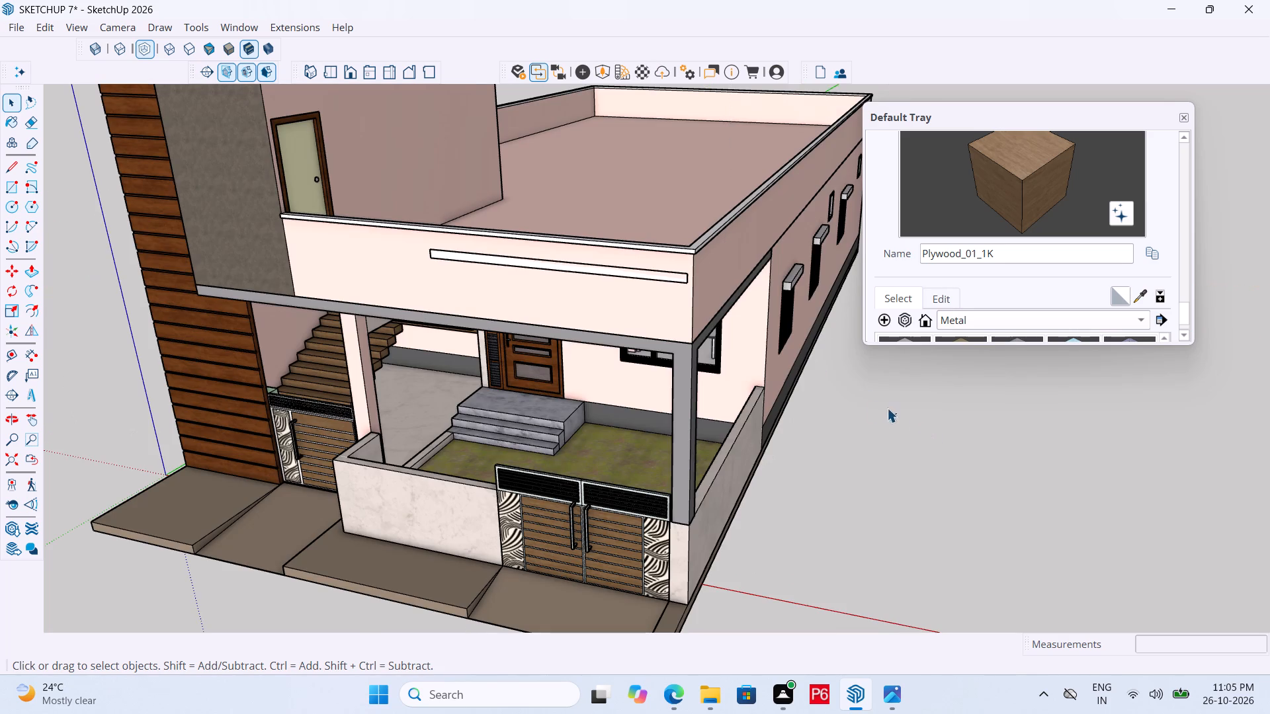
Extrude the grouped rectangle's face about 2 11/16" outward from the parapet to form a solid strip.
{"action": "left_click", "coordinate": [681, 282]}
{"action": "scroll", "coordinate": [678, 275], "scroll_direction": "up", "scroll_amount": 5}
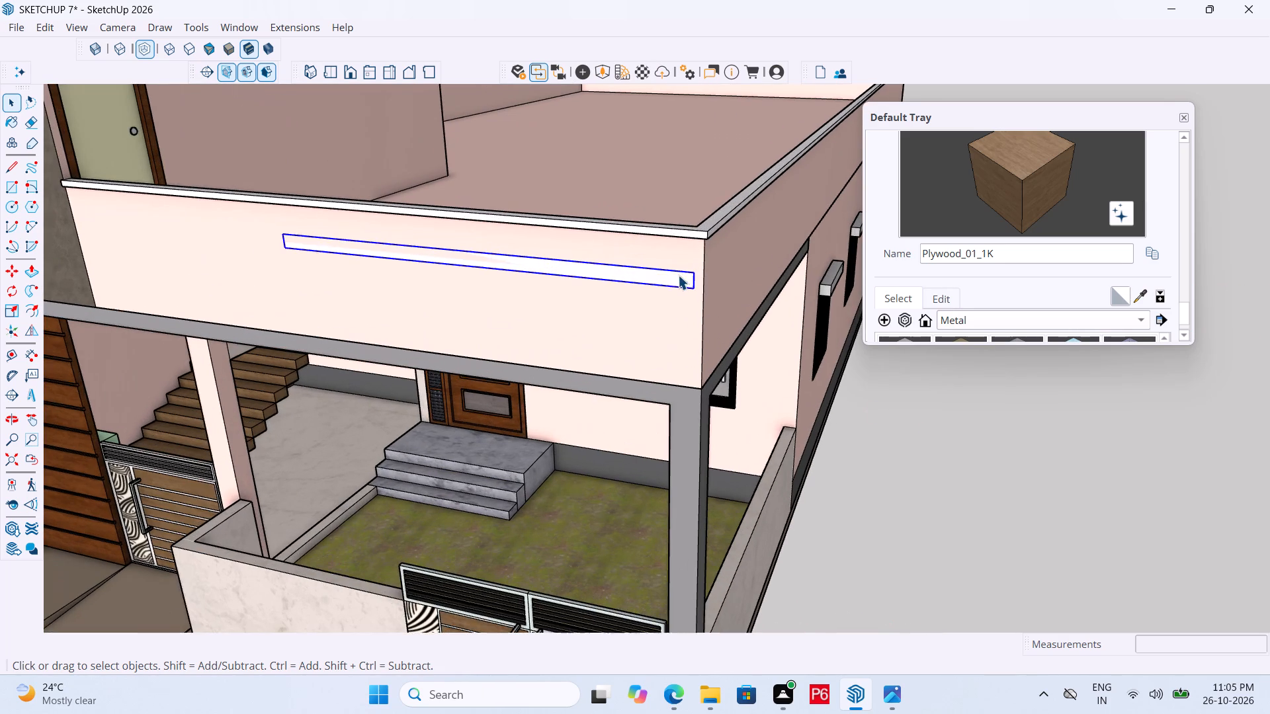
{"action": "double_click", "coordinate": [669, 281]}
{"action": "left_click", "coordinate": [671, 278]}
{"action": "key", "text": "p"}
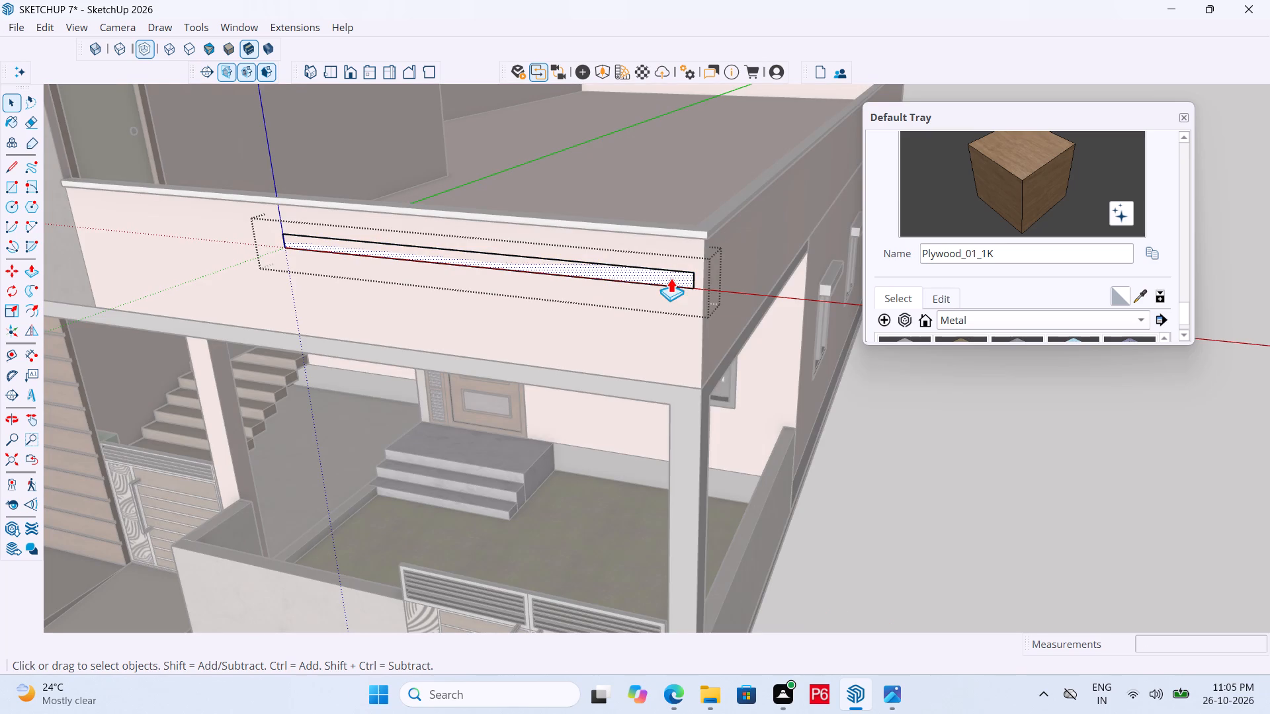
{"action": "left_click", "coordinate": [671, 278]}
{"action": "middle_click_drag", "start_coordinate": [681, 305], "coordinate": [509, 301]}
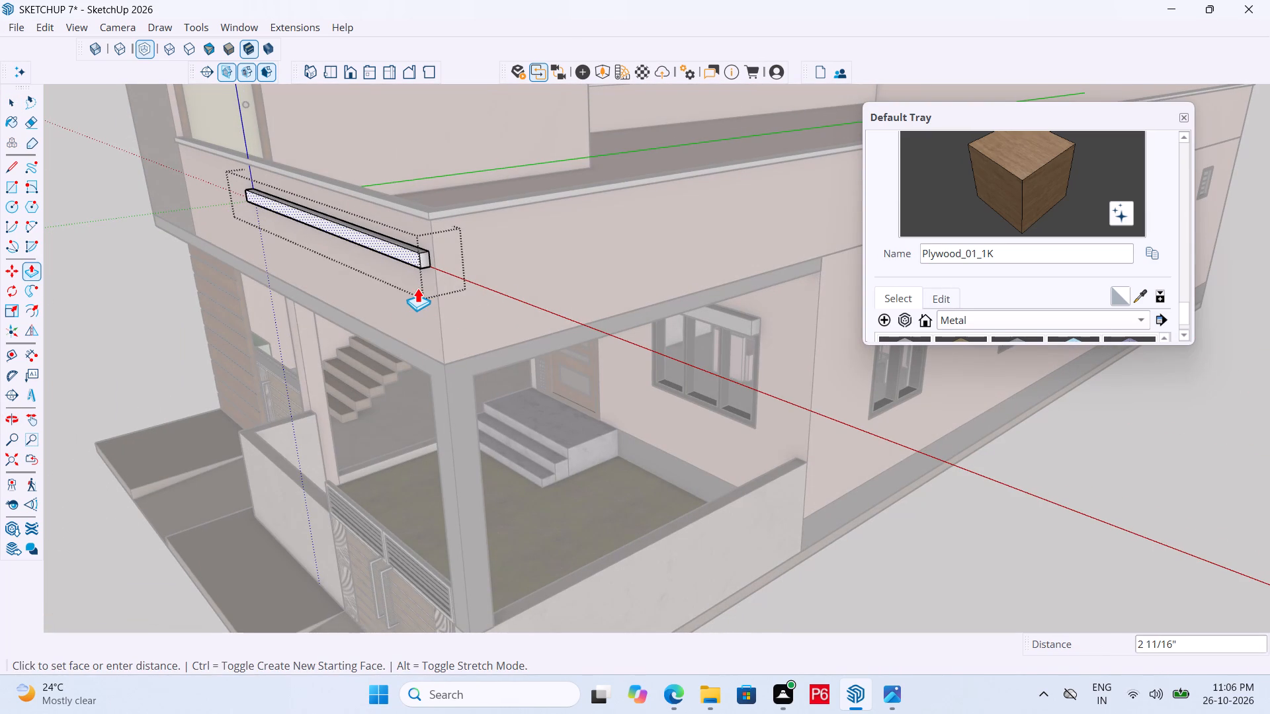
{"action": "left_click", "coordinate": [419, 286]}
{"action": "key", "text": "space"}
{"action": "left_click", "coordinate": [1054, 510]}
Save the model with the new parapet strip.
{"action": "middle_click_drag", "start_coordinate": [702, 403], "coordinate": [769, 392]}
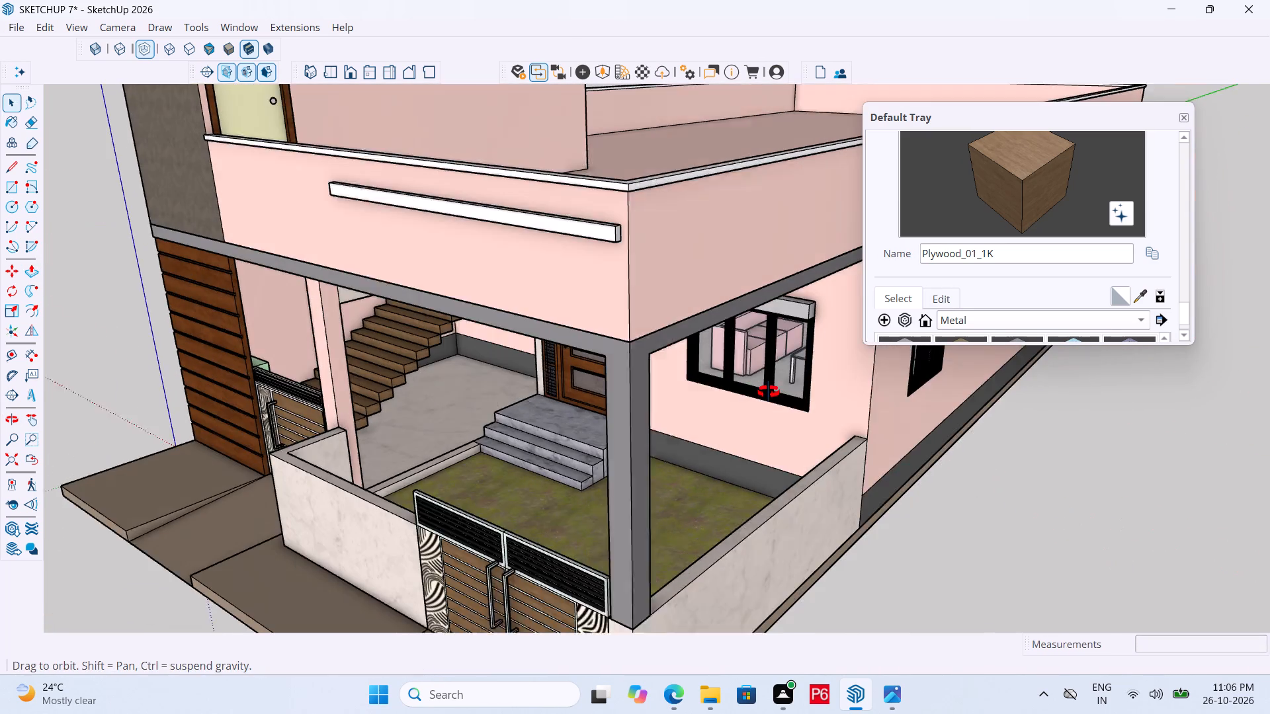
{"action": "middle_click_drag", "start_coordinate": [769, 392], "coordinate": [777, 390]}
{"action": "key", "text": "ctrl+s"}
{"action": "key", "text": "ctrl+s"}
{"action": "key", "text": "ctrl+s"}
{"action": "key", "text": "ctrl+s"}
{"action": "key", "text": "ctrl+s"}
{"action": "key", "text": "ctrl+s"}
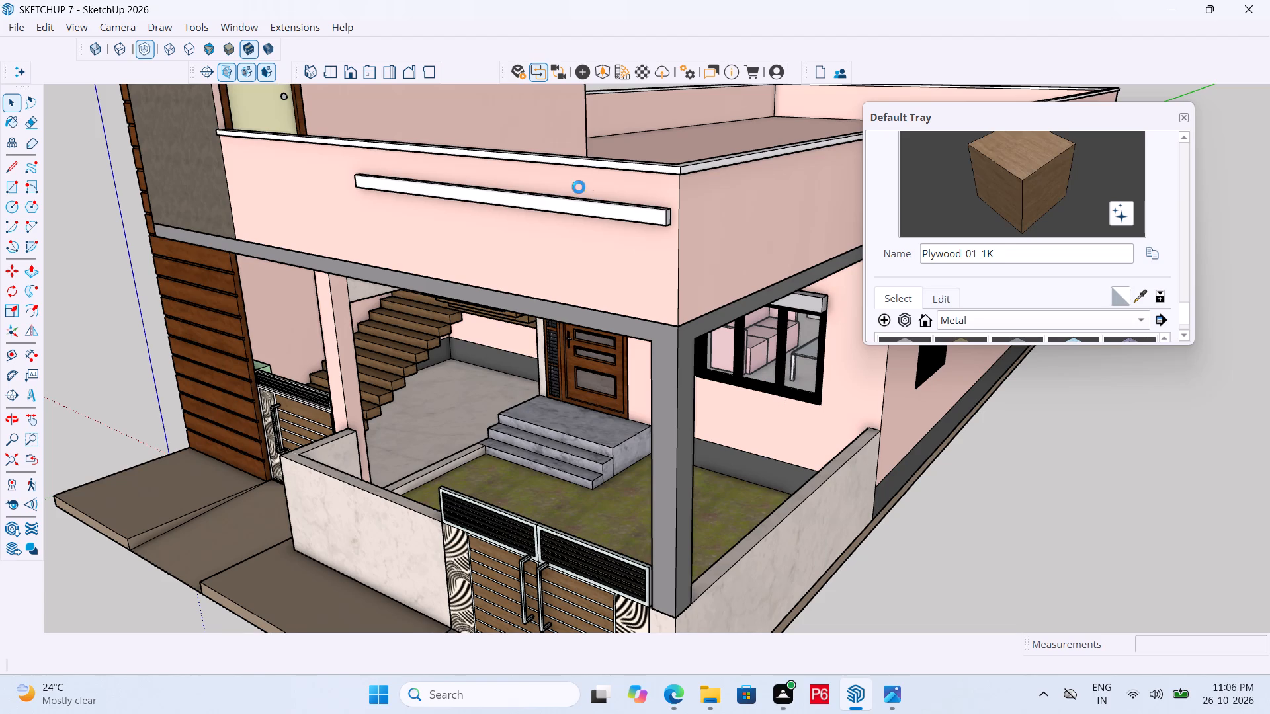
{"action": "key", "text": "ctrl+s"}
{"action": "key", "text": "ctrl+s"}
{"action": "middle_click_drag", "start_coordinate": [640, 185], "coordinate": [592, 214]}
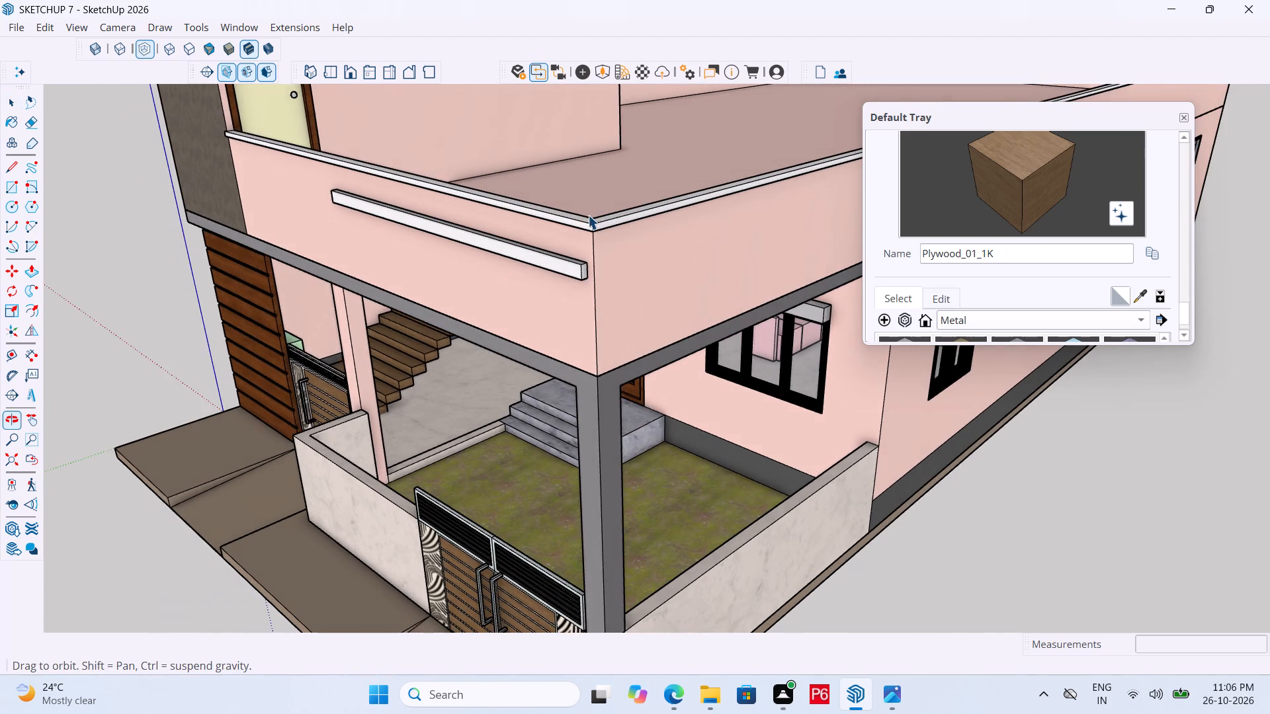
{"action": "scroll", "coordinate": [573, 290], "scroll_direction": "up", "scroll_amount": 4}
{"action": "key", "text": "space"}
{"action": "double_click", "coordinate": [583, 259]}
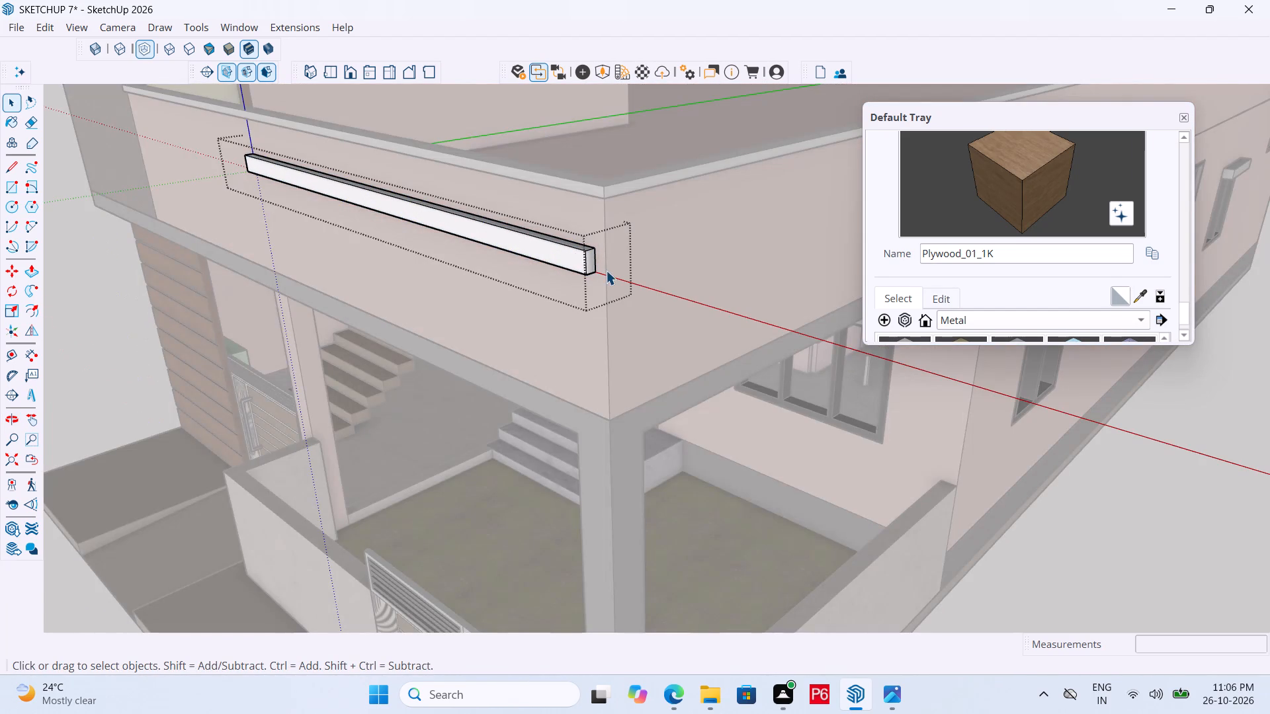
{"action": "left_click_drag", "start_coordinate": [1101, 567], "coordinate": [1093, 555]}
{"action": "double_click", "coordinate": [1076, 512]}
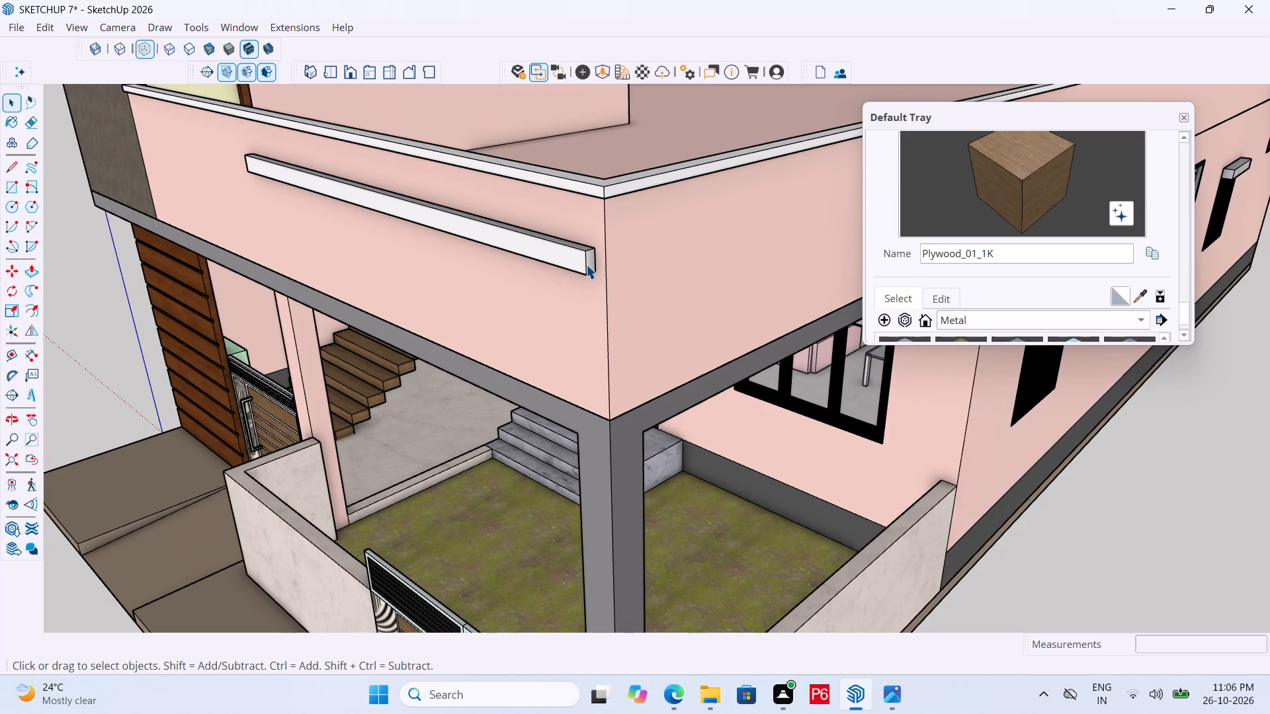
Copy the parapet strip straight down twice, spacing the three strips about 9" apart.
{"action": "left_click", "coordinate": [585, 264]}
{"action": "scroll", "coordinate": [587, 258], "scroll_direction": "up", "scroll_amount": 5}
{"action": "key", "text": "m"}
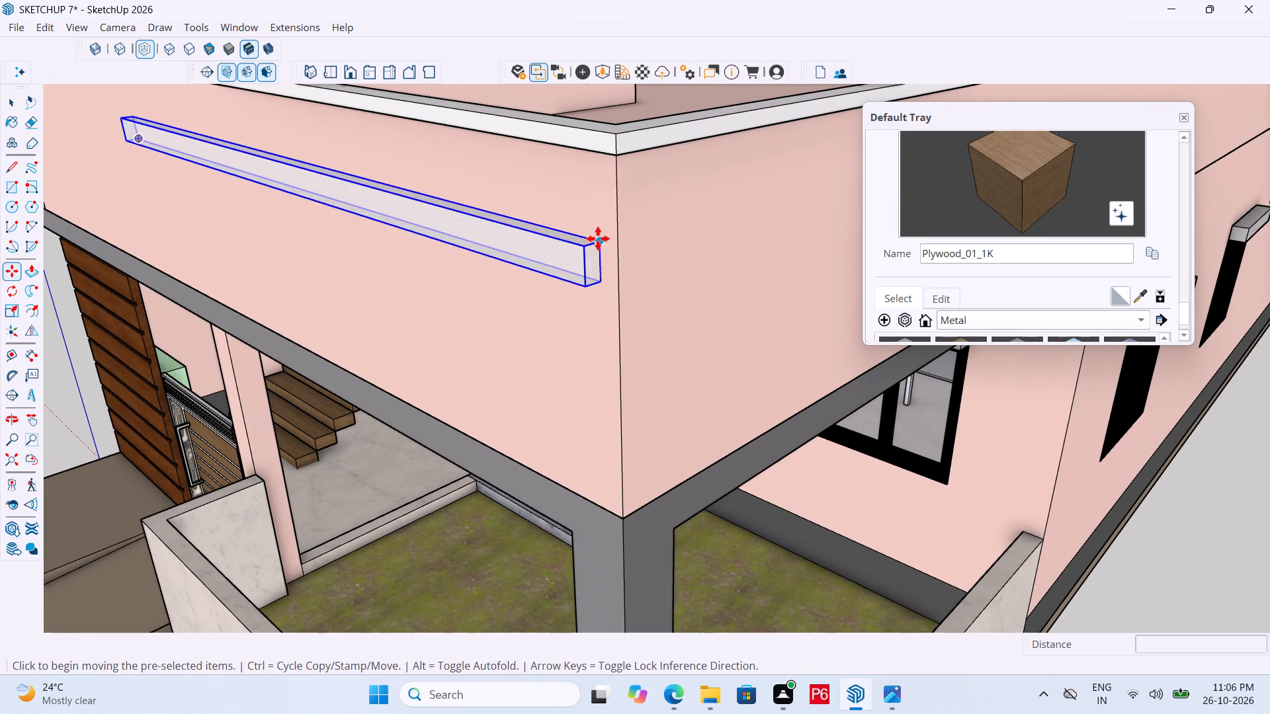
{"action": "left_click", "coordinate": [598, 239]}
{"action": "left_click", "coordinate": [606, 333]}
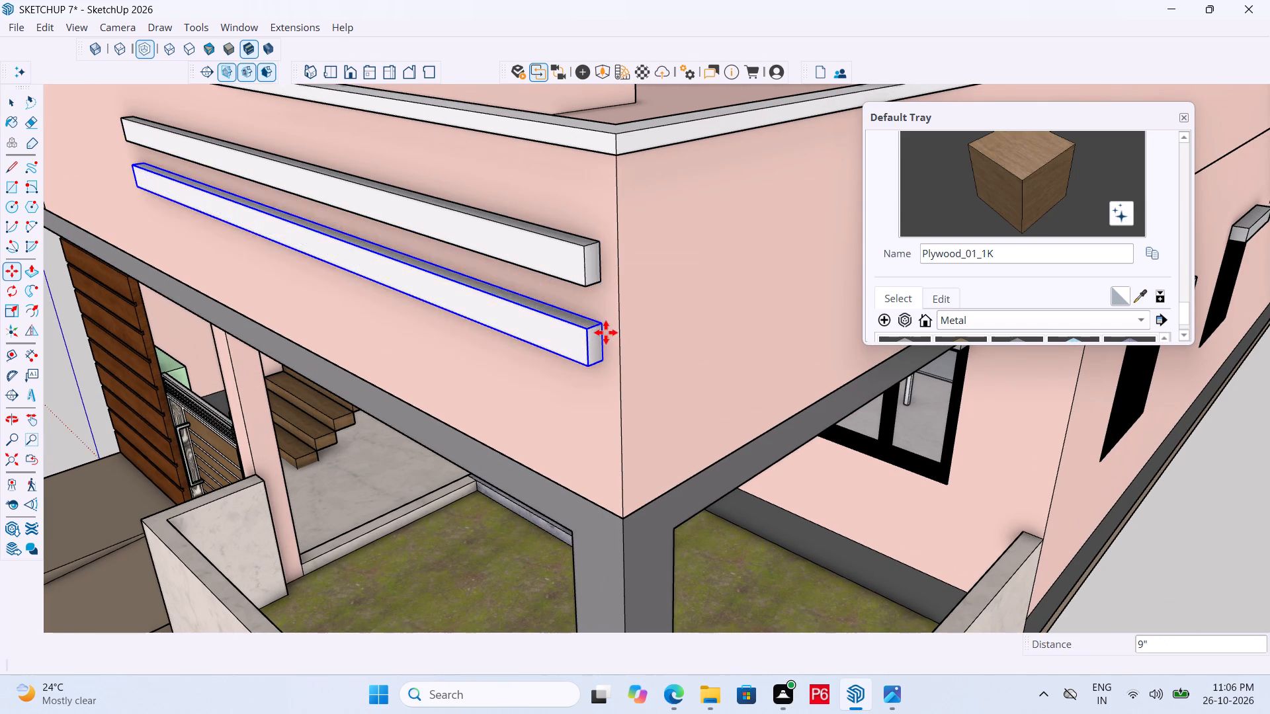
{"action": "left_click", "coordinate": [603, 329]}
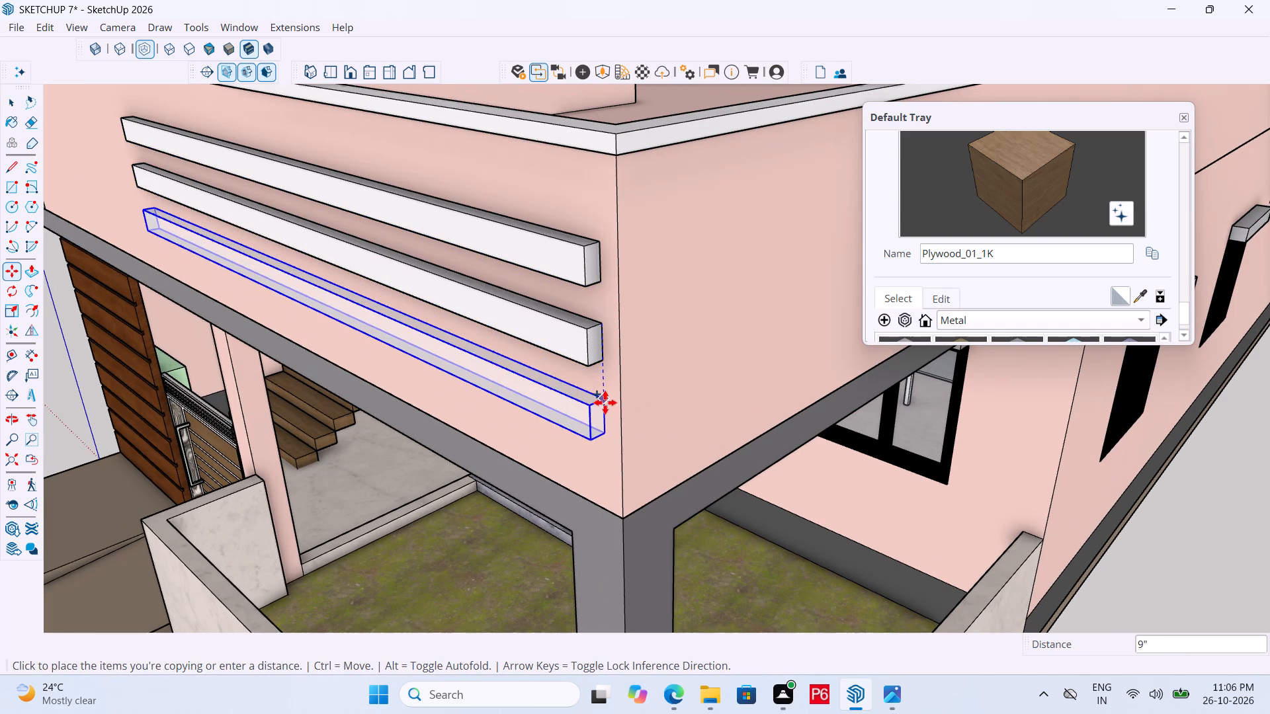
{"action": "left_click", "coordinate": [605, 412]}
Save the model with the three parapet strips.
{"action": "scroll", "coordinate": [497, 142], "scroll_direction": "down", "scroll_amount": 10}
{"action": "middle_click_drag", "start_coordinate": [518, 212], "coordinate": [523, 213]}
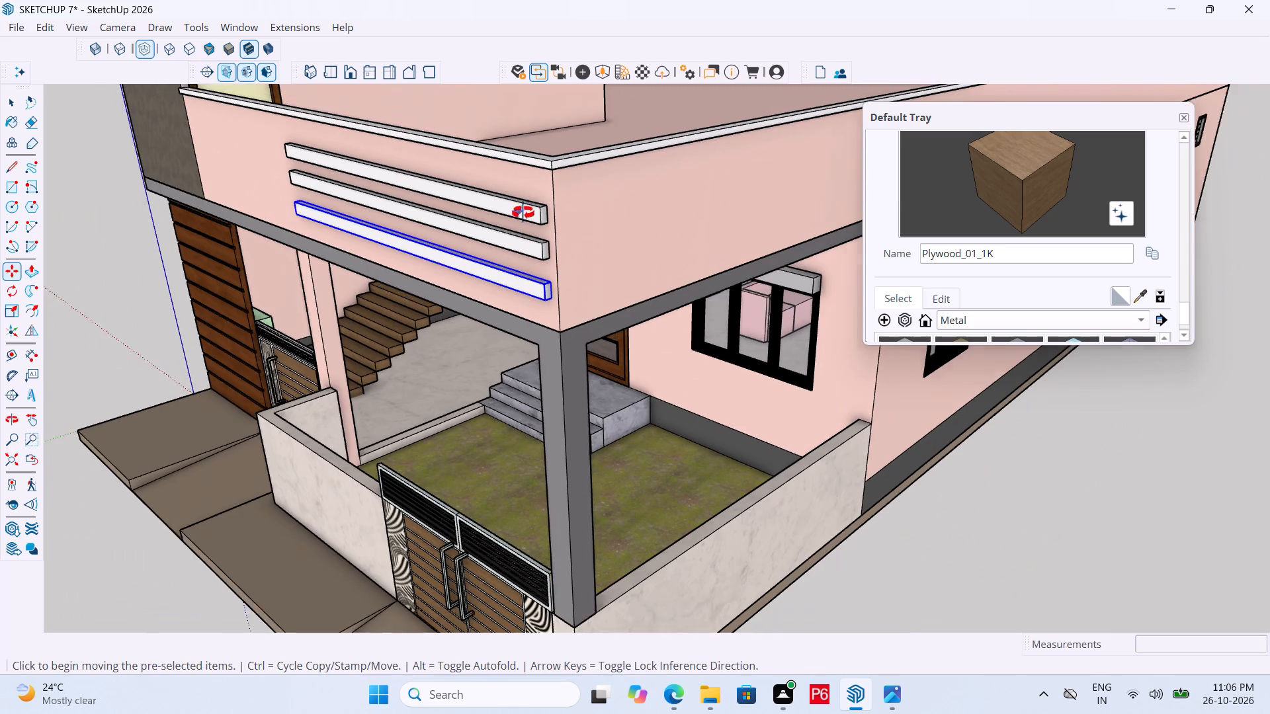
{"action": "middle_click_drag", "start_coordinate": [523, 213], "coordinate": [582, 214]}
{"action": "key", "text": "ctrl+s"}
{"action": "key", "text": "ctrl+s"}
{"action": "key", "text": "ctrl+s"}
{"action": "key", "text": "ctrl+s"}
{"action": "key", "text": "ctrl+s"}
{"action": "key", "text": "ctrl+s"}
{"action": "key", "text": "ctrl+s"}
{"action": "key", "text": "ctrl+s"}
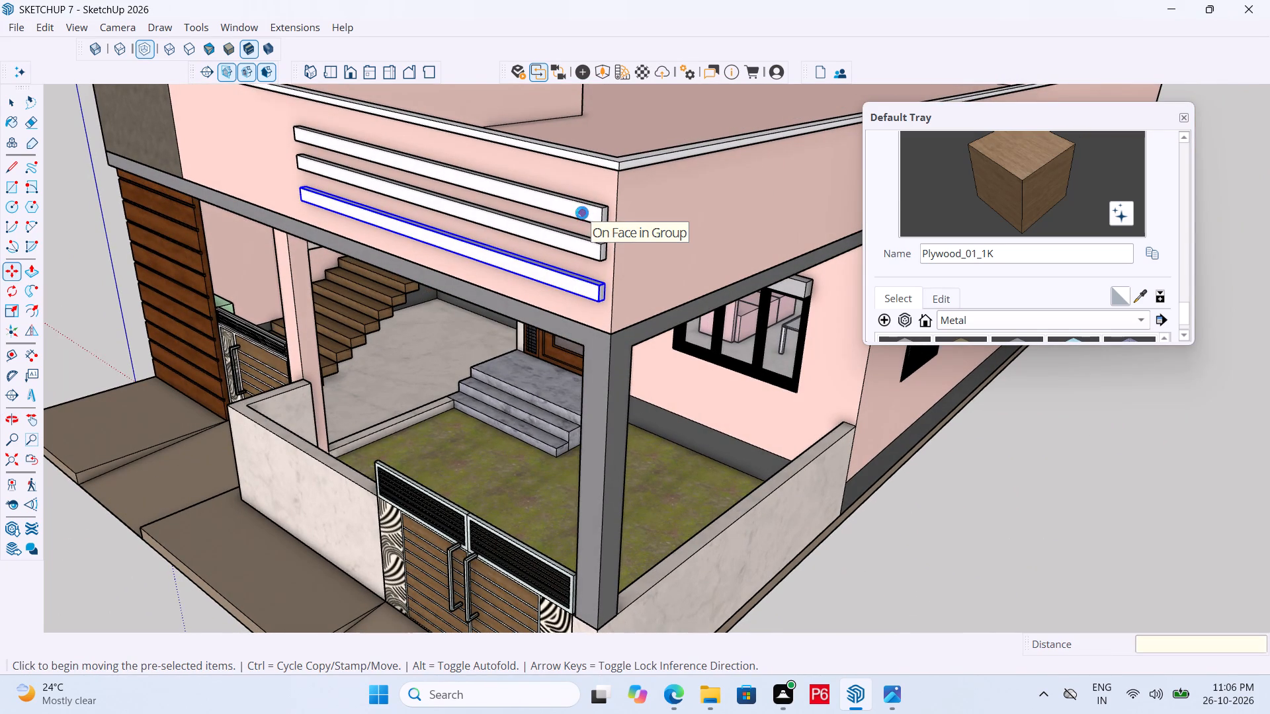
Raise the top face of the front boundary wall about 2" as a new cap layer, keeping the original edge.
{"action": "scroll", "coordinate": [552, 233], "scroll_direction": "down", "scroll_amount": 10}
{"action": "middle_click_drag", "start_coordinate": [509, 327], "coordinate": [630, 295]}
{"action": "key", "text": "space"}
{"action": "left_click", "coordinate": [847, 427]}
{"action": "middle_click_drag", "start_coordinate": [654, 327], "coordinate": [631, 325]}
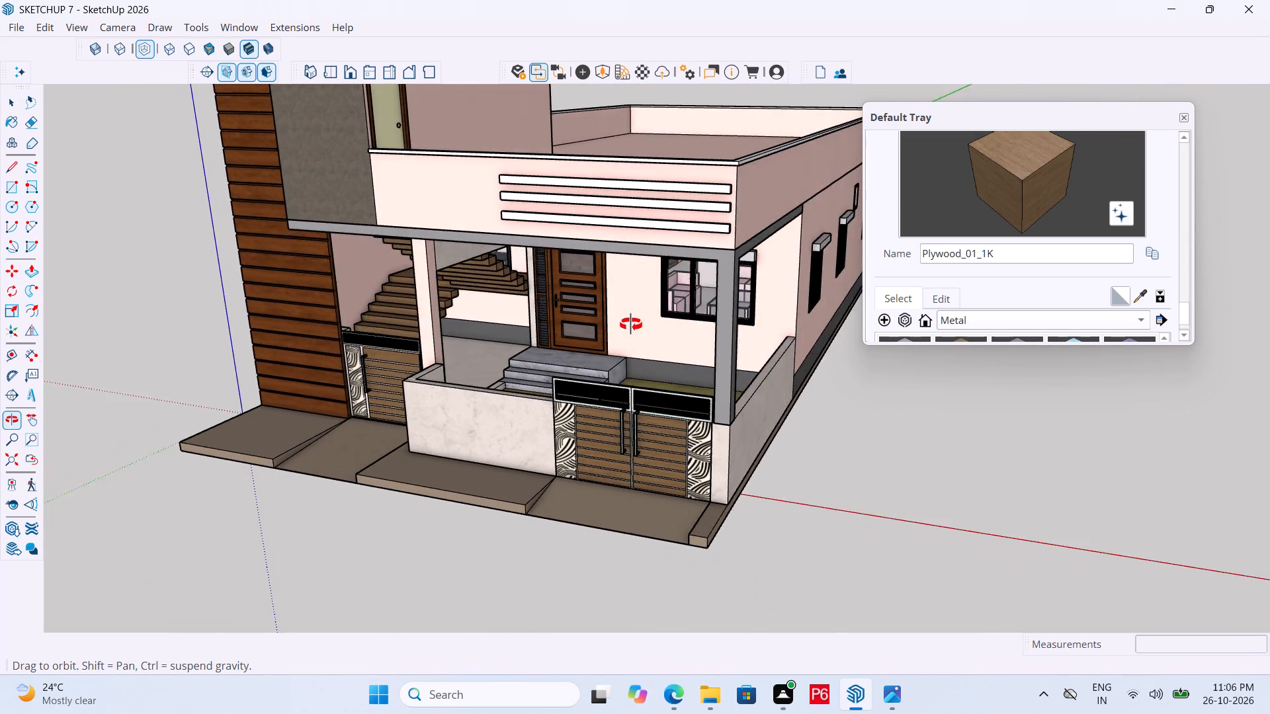
{"action": "middle_click_drag", "start_coordinate": [631, 325], "coordinate": [640, 347]}
{"action": "middle_click_drag", "start_coordinate": [559, 299], "coordinate": [560, 263]}
{"action": "scroll", "coordinate": [496, 456], "scroll_direction": "up", "scroll_amount": 11}
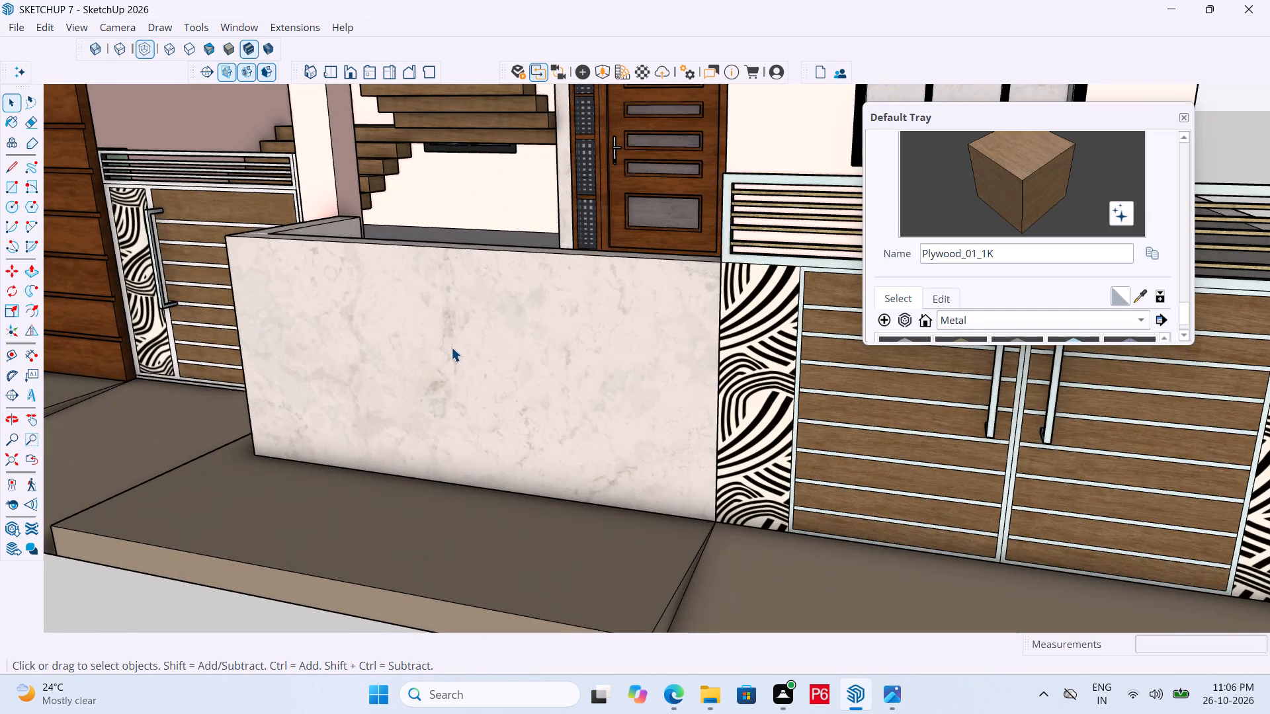
{"action": "scroll", "coordinate": [358, 383], "scroll_direction": "down", "scroll_amount": 5}
{"action": "middle_click_drag", "start_coordinate": [395, 377], "coordinate": [420, 469]}
{"action": "scroll", "coordinate": [420, 469], "scroll_direction": "up", "scroll_amount": 4}
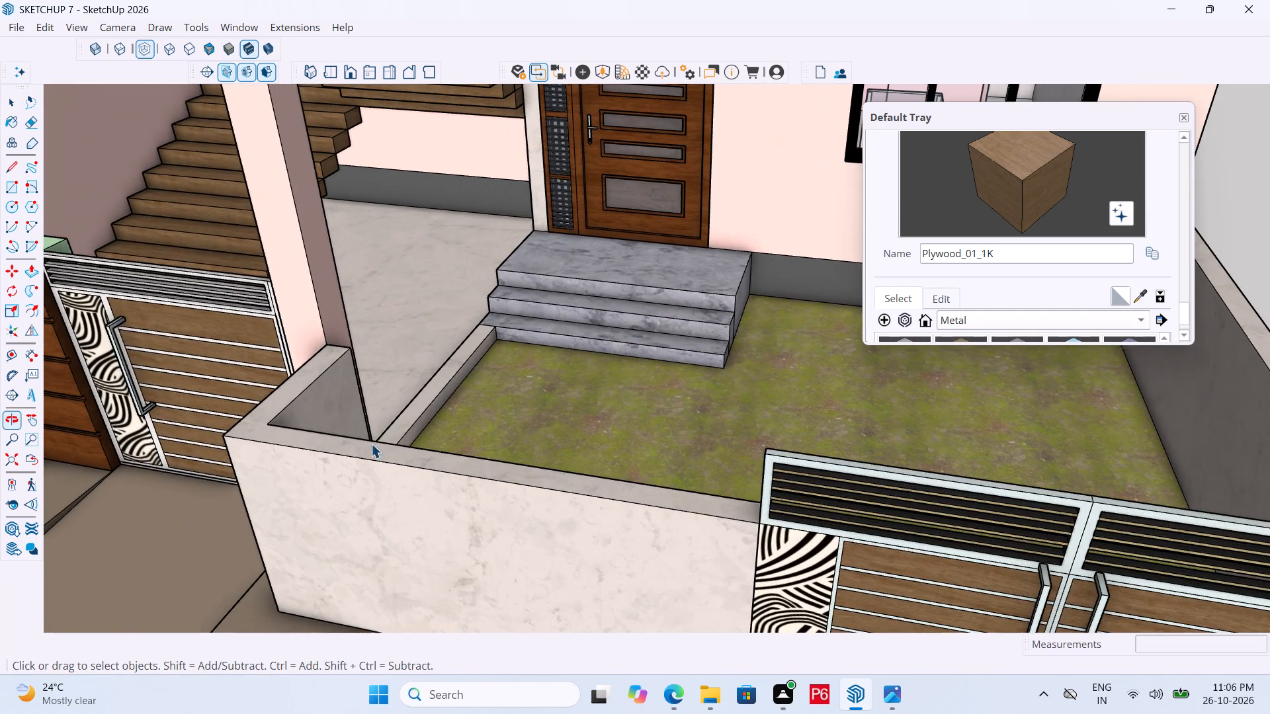
{"action": "scroll", "coordinate": [371, 444], "scroll_direction": "up", "scroll_amount": 1}
{"action": "left_click", "coordinate": [308, 438]}
{"action": "double_click", "coordinate": [286, 432]}
{"action": "double_click", "coordinate": [260, 432]}
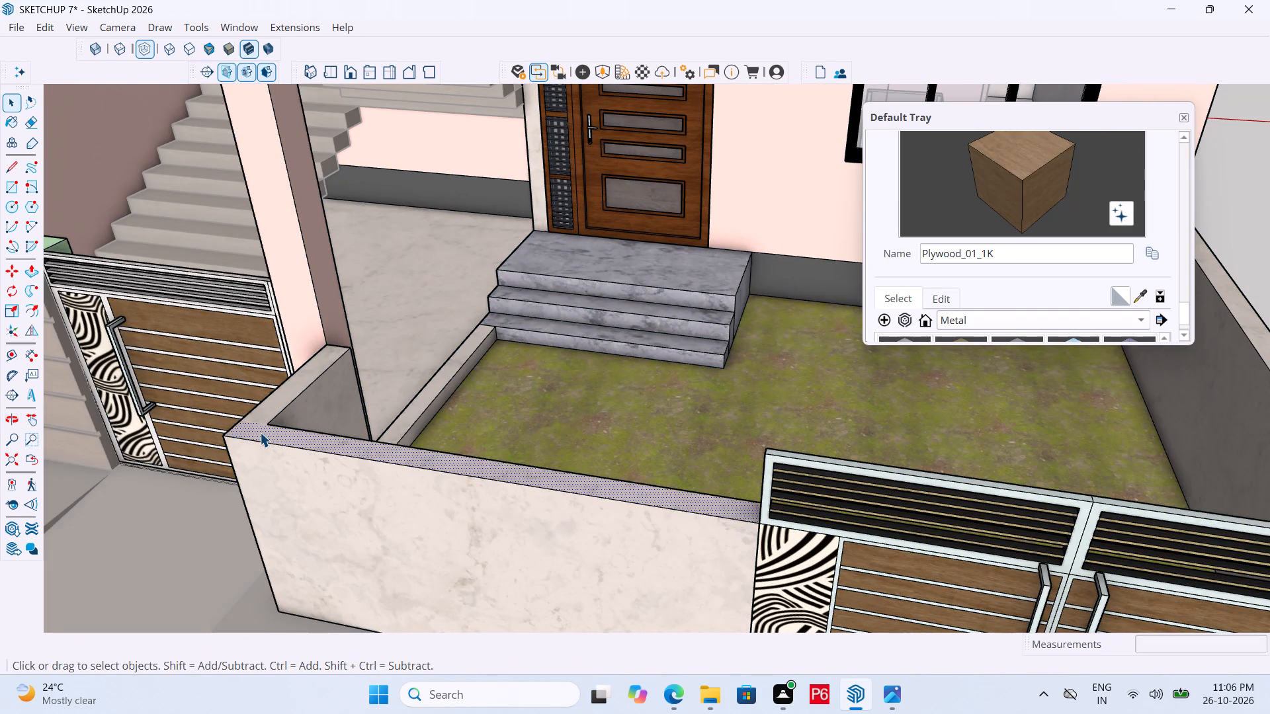
{"action": "double_click", "coordinate": [267, 409]}
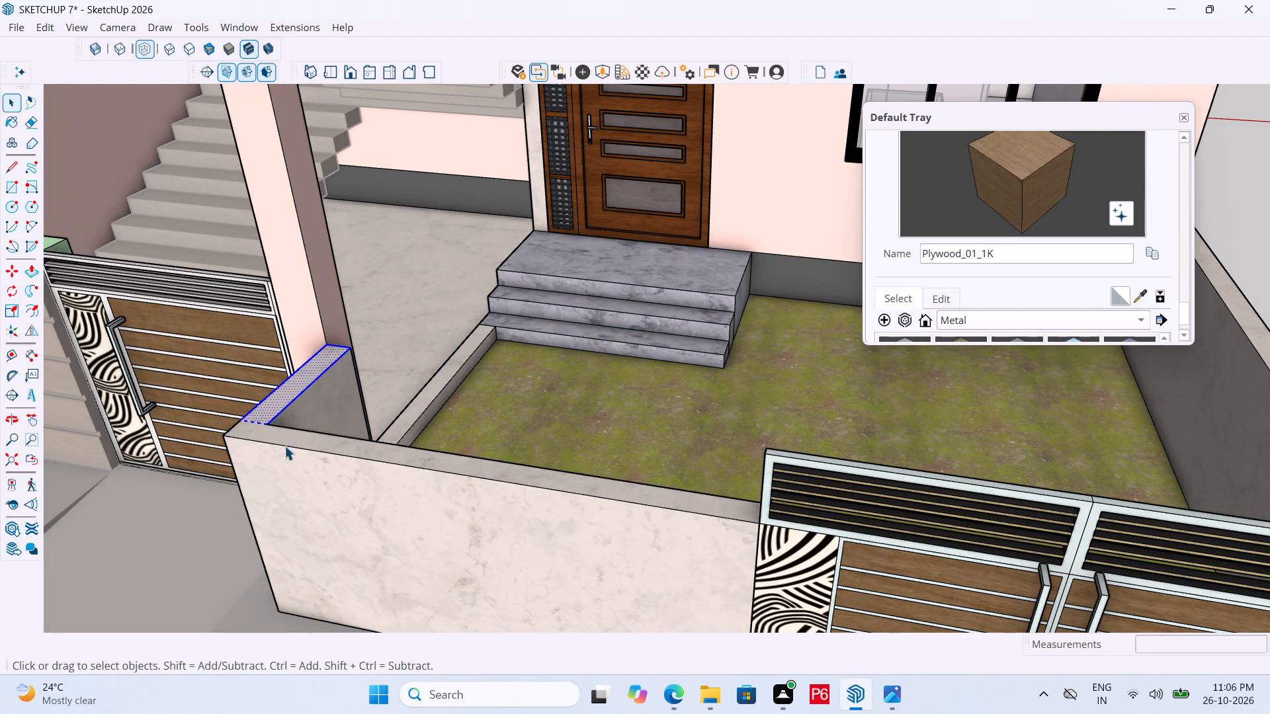
{"action": "scroll", "coordinate": [315, 459], "scroll_direction": "up", "scroll_amount": 2}
{"action": "double_click", "coordinate": [329, 447]}
{"action": "key", "text": "p"}
{"action": "left_click", "coordinate": [329, 444]}
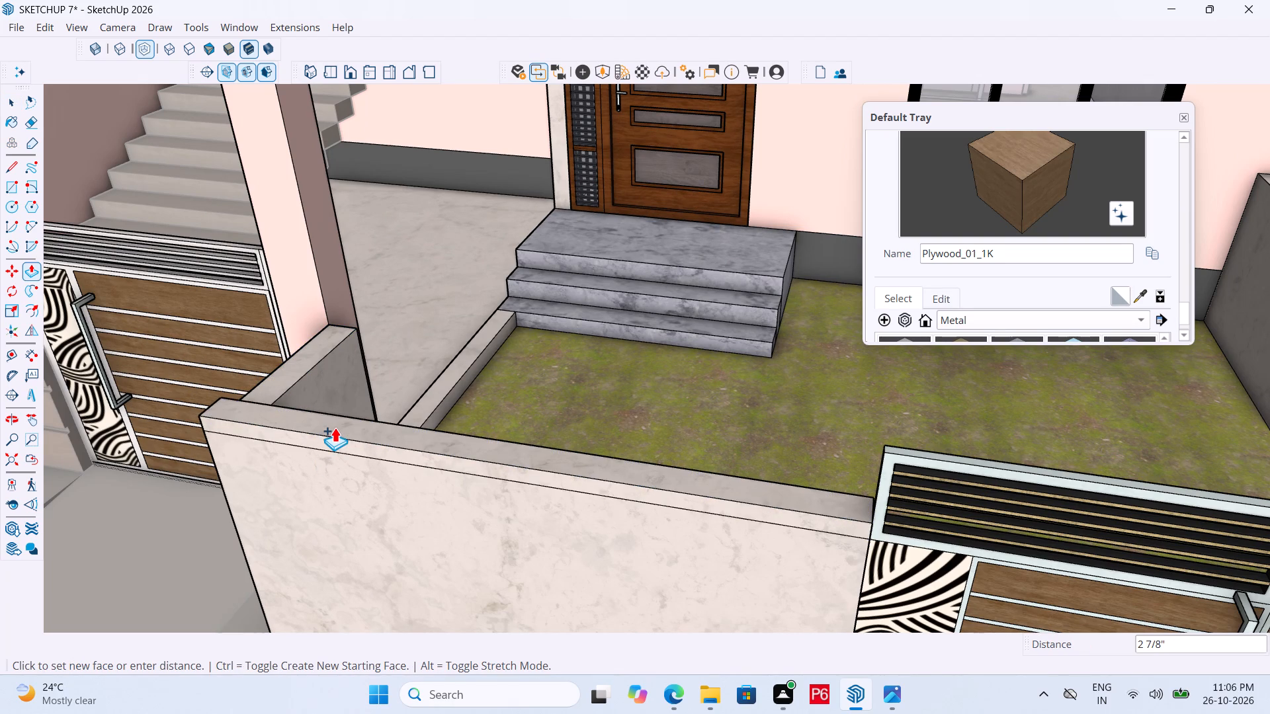
{"action": "left_click", "coordinate": [335, 432]}
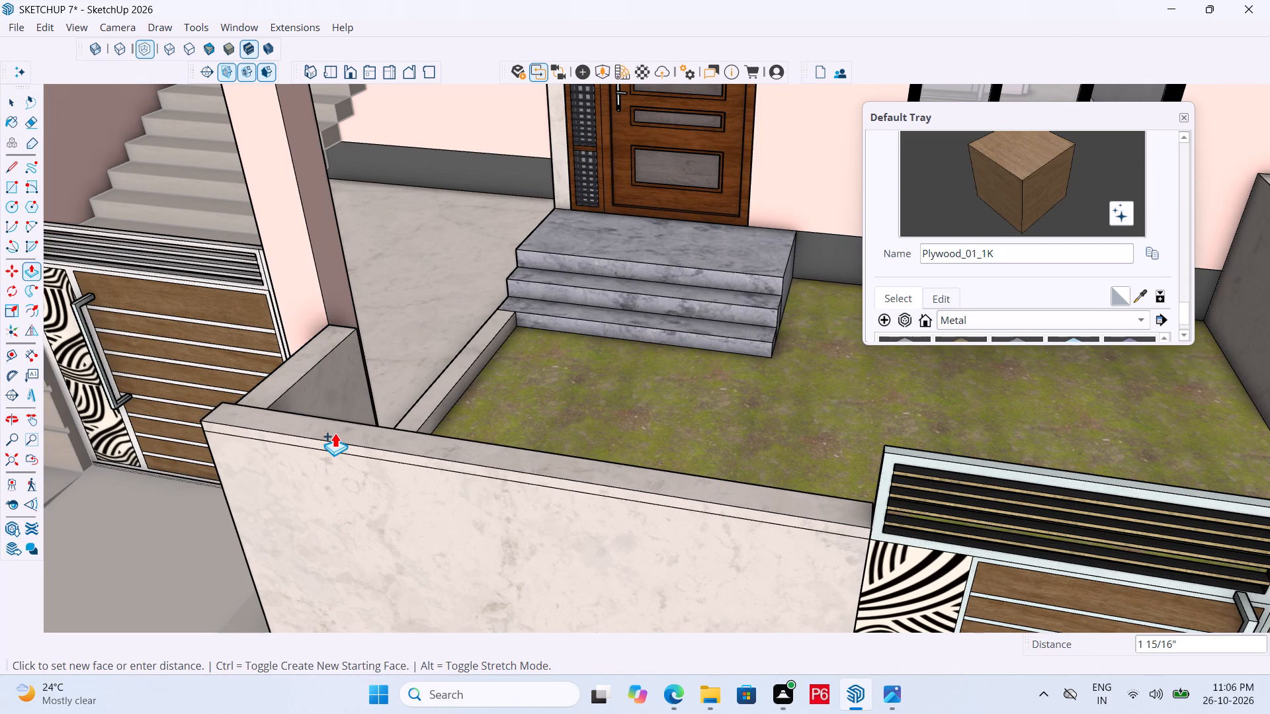
Raise the top face of the short return wall as a new cap layer, level with the front wall's cap.
{"action": "double_click", "coordinate": [301, 370]}
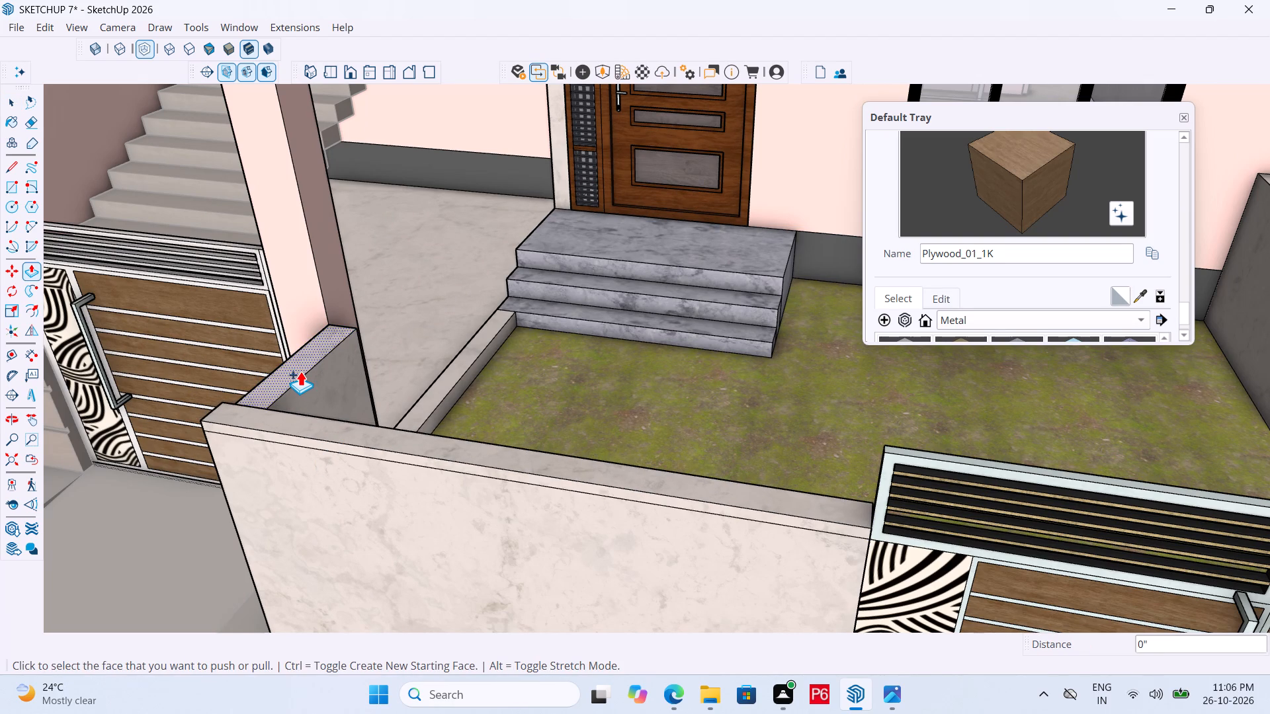
{"action": "key", "text": "ctrl+z"}
{"action": "left_click", "coordinate": [300, 362]}
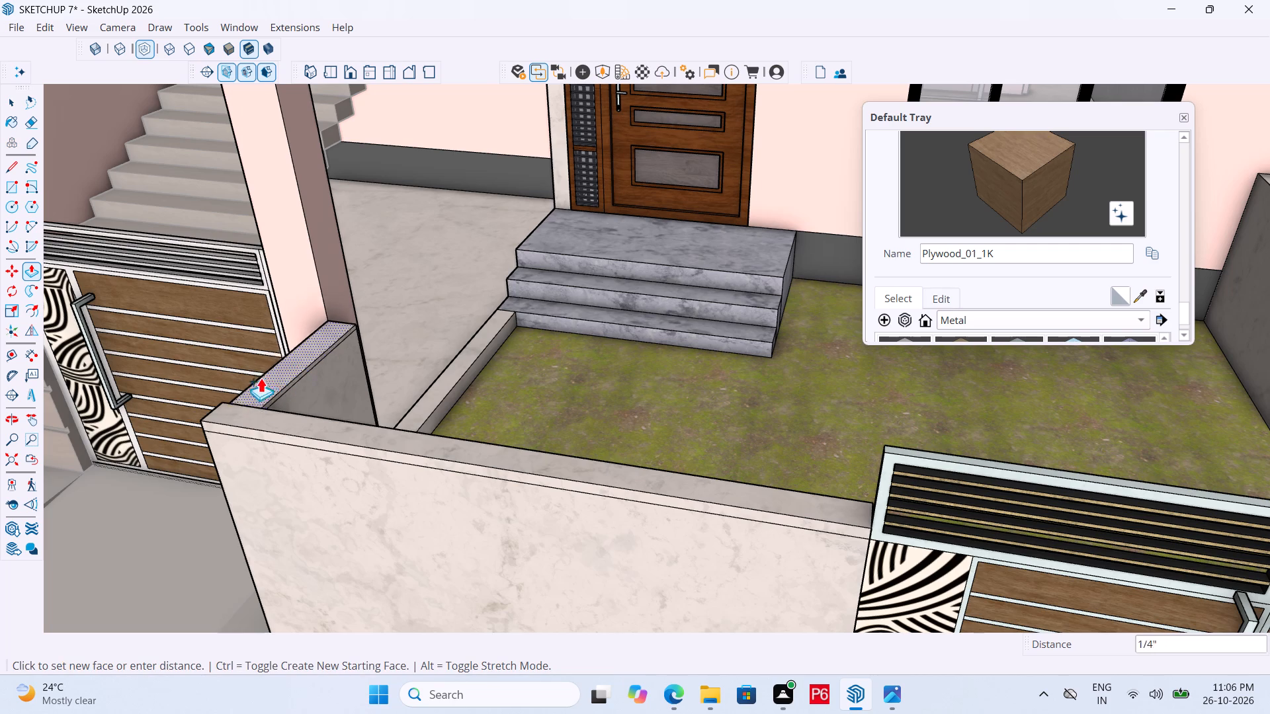
{"action": "left_click", "coordinate": [281, 424]}
Pull the front face of the boundary wall's cap outward by 2" to form an overhang.
{"action": "scroll", "coordinate": [276, 361], "scroll_direction": "down", "scroll_amount": 3}
{"action": "scroll", "coordinate": [634, 518], "scroll_direction": "up", "scroll_amount": 6}
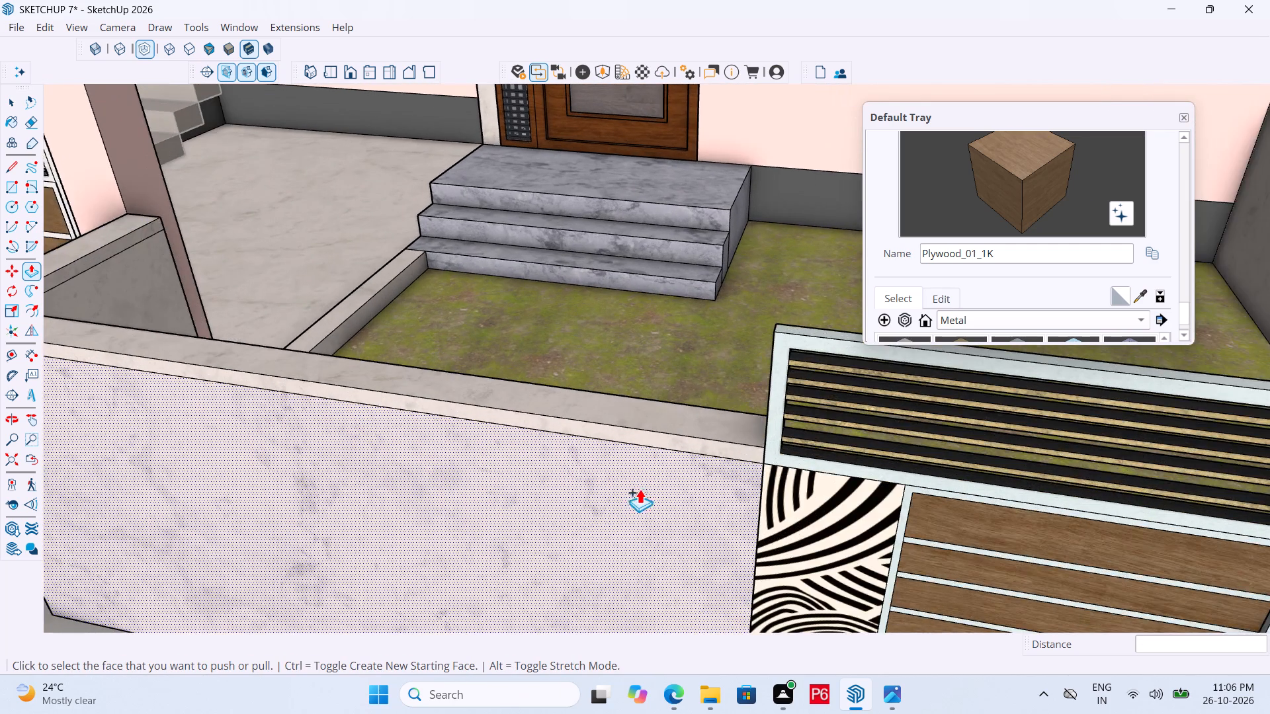
{"action": "scroll", "coordinate": [640, 489], "scroll_direction": "up", "scroll_amount": 4}
{"action": "left_click", "coordinate": [704, 433]}
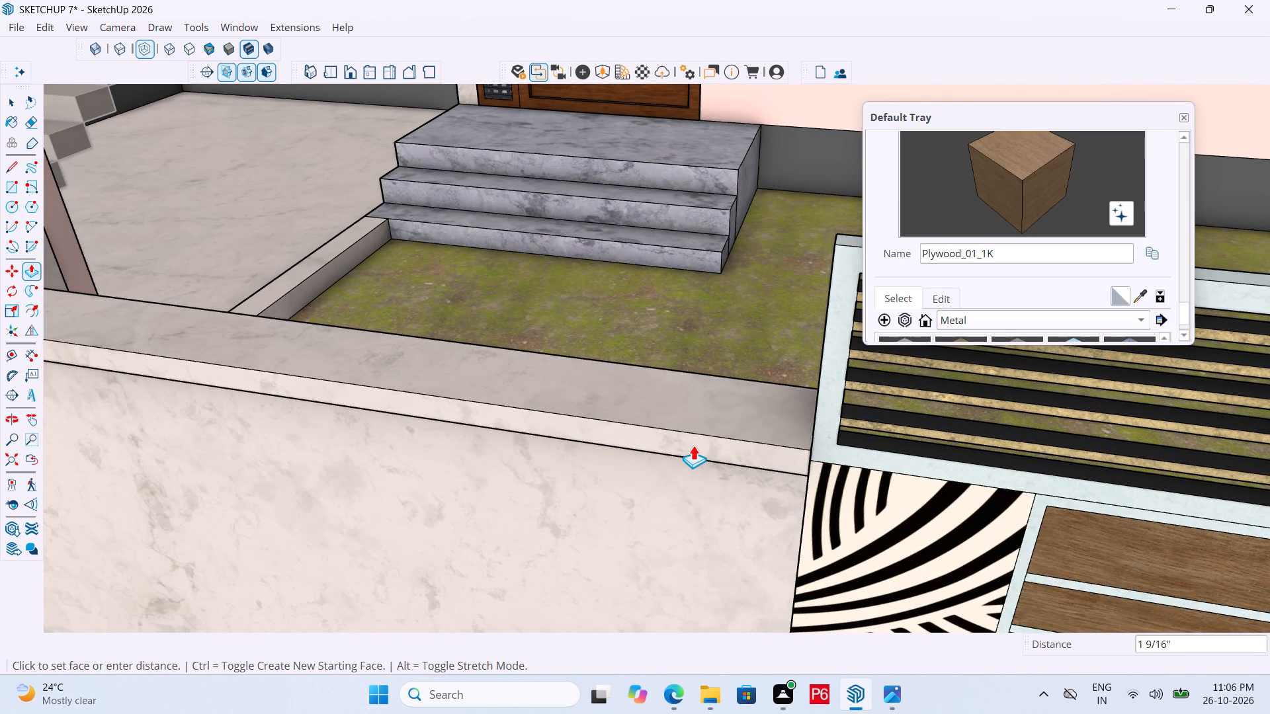
{"action": "type", "text": "2\""}
{"action": "key", "text": "Return"}
{"action": "scroll", "coordinate": [715, 412], "scroll_direction": "down", "scroll_amount": 6}
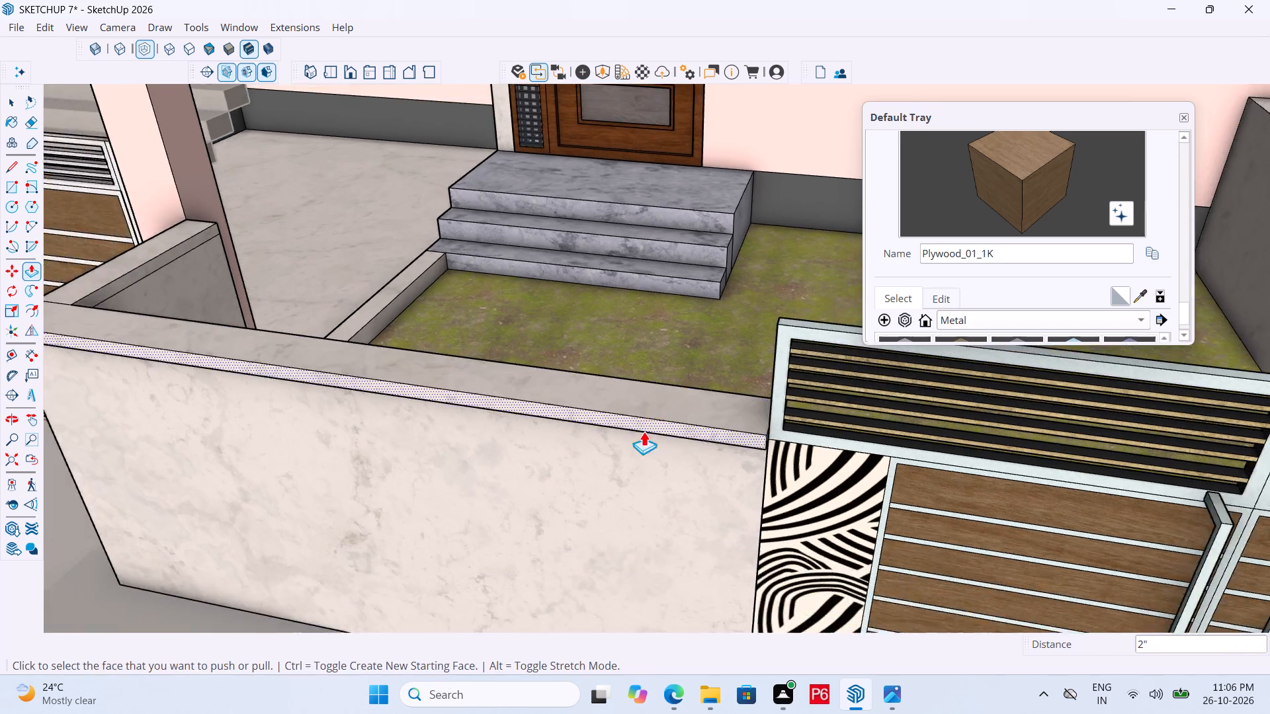
Pull both outer side faces of the cap along the short return wall outward by the same 2".
{"action": "middle_click_drag", "start_coordinate": [642, 427], "coordinate": [996, 315]}
{"action": "scroll", "coordinate": [644, 425], "scroll_direction": "up", "scroll_amount": 1}
{"action": "scroll", "coordinate": [1099, 309], "scroll_direction": "down", "scroll_amount": 10}
{"action": "scroll", "coordinate": [629, 483], "scroll_direction": "up", "scroll_amount": 7}
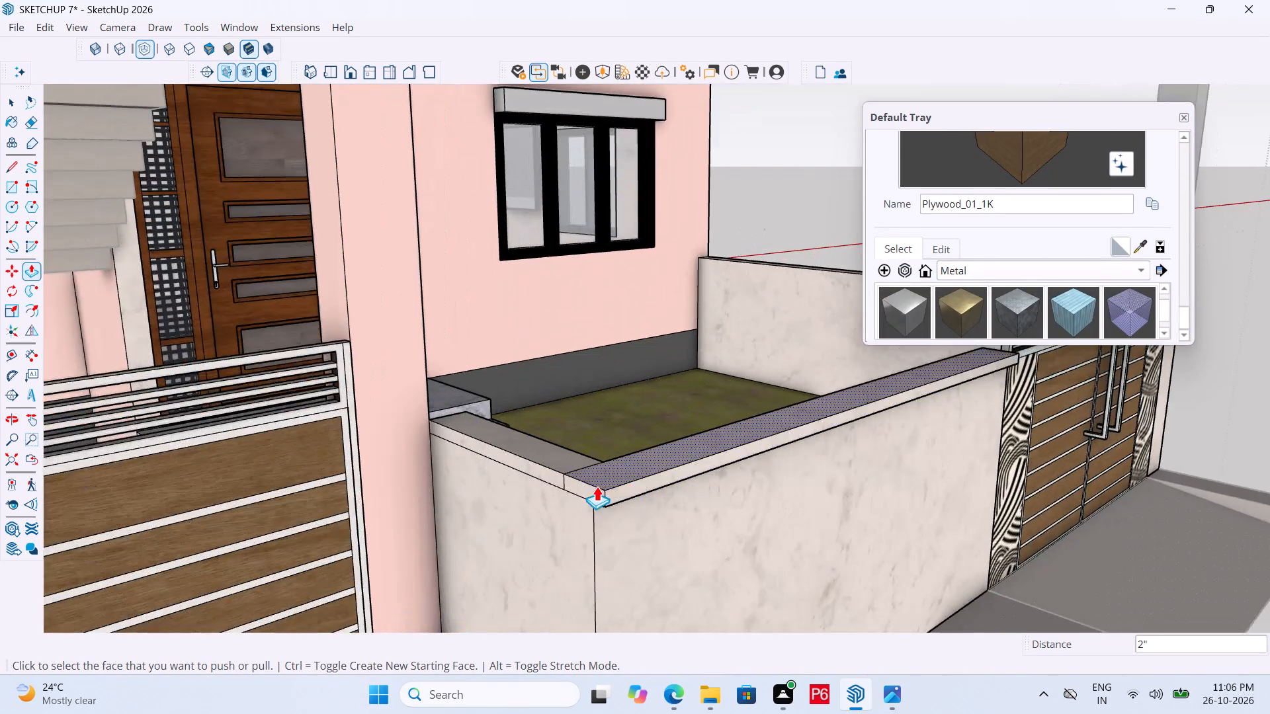
{"action": "scroll", "coordinate": [597, 486], "scroll_direction": "up", "scroll_amount": 4}
{"action": "double_click", "coordinate": [586, 495]}
{"action": "double_click", "coordinate": [501, 461]}
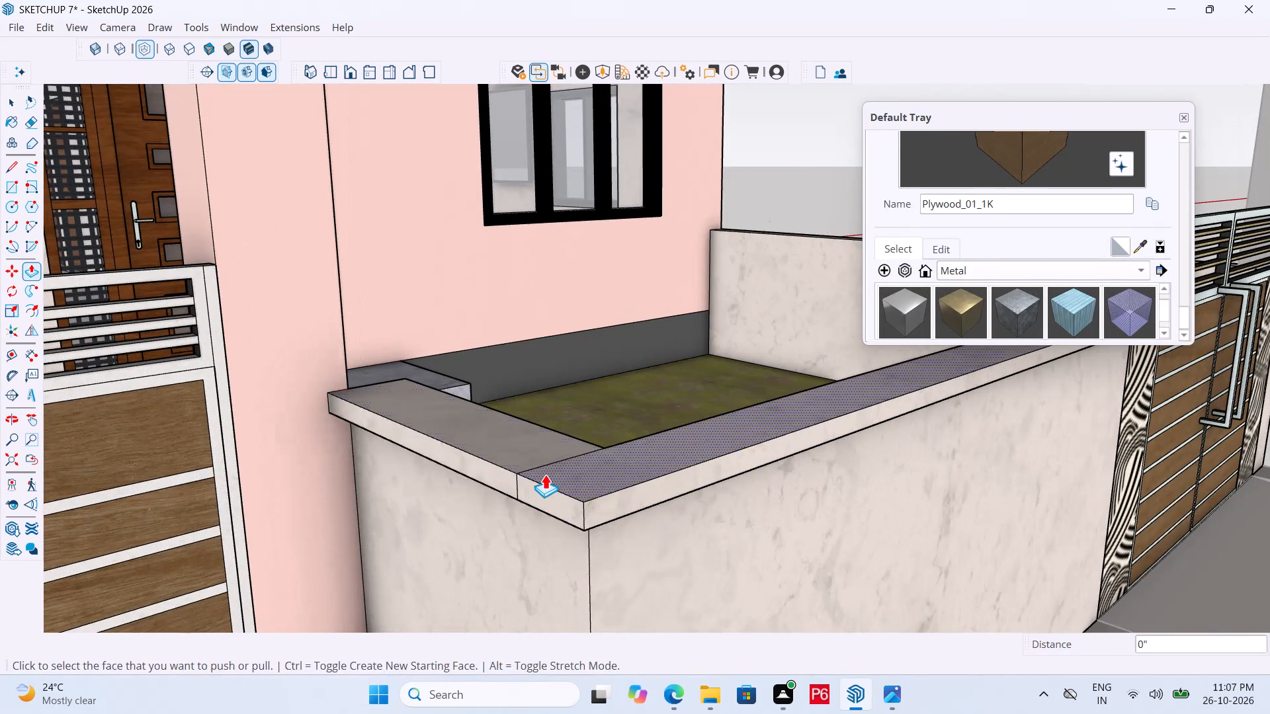
Erase the leftover seam lines at the cap's corner between the front wall and the short return wall.
{"action": "scroll", "coordinate": [545, 474], "scroll_direction": "up", "scroll_amount": 3}
{"action": "key", "text": "e"}
{"action": "left_click_drag", "start_coordinate": [501, 486], "coordinate": [519, 486]}
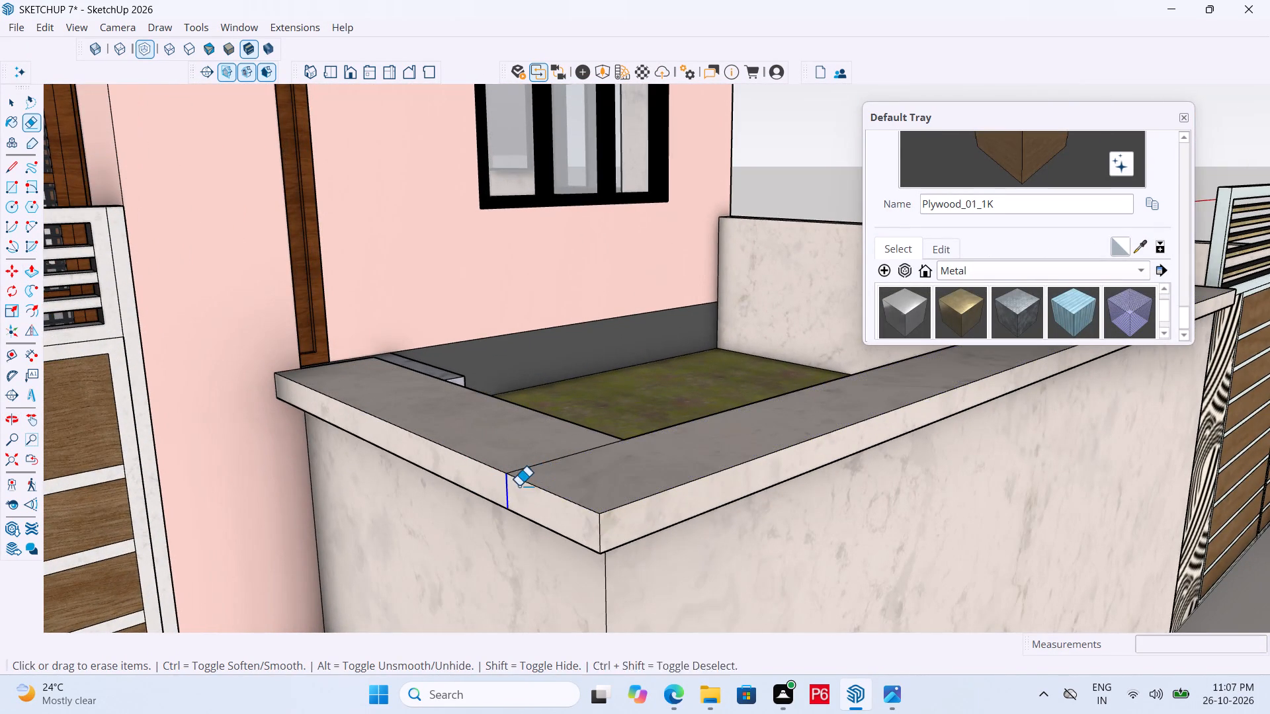
{"action": "left_click_drag", "start_coordinate": [519, 486], "coordinate": [521, 486]}
{"action": "left_click_drag", "start_coordinate": [532, 456], "coordinate": [540, 477]}
{"action": "left_click", "coordinate": [542, 479]}
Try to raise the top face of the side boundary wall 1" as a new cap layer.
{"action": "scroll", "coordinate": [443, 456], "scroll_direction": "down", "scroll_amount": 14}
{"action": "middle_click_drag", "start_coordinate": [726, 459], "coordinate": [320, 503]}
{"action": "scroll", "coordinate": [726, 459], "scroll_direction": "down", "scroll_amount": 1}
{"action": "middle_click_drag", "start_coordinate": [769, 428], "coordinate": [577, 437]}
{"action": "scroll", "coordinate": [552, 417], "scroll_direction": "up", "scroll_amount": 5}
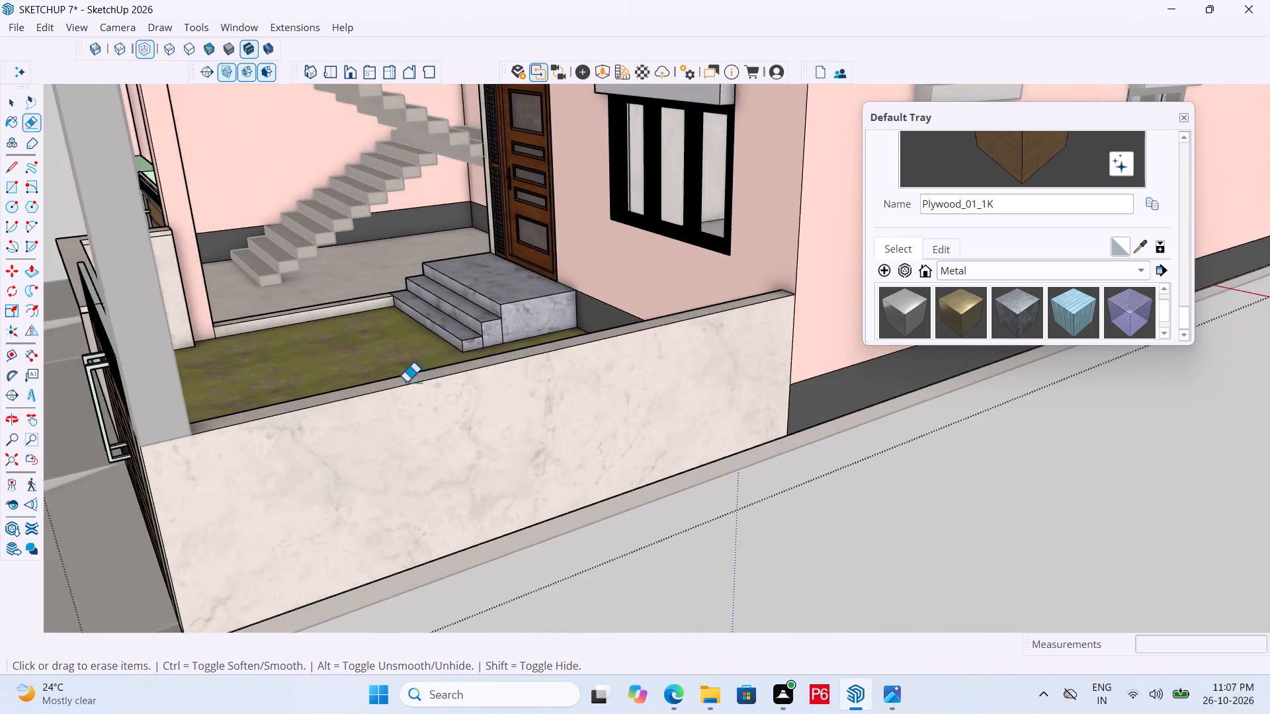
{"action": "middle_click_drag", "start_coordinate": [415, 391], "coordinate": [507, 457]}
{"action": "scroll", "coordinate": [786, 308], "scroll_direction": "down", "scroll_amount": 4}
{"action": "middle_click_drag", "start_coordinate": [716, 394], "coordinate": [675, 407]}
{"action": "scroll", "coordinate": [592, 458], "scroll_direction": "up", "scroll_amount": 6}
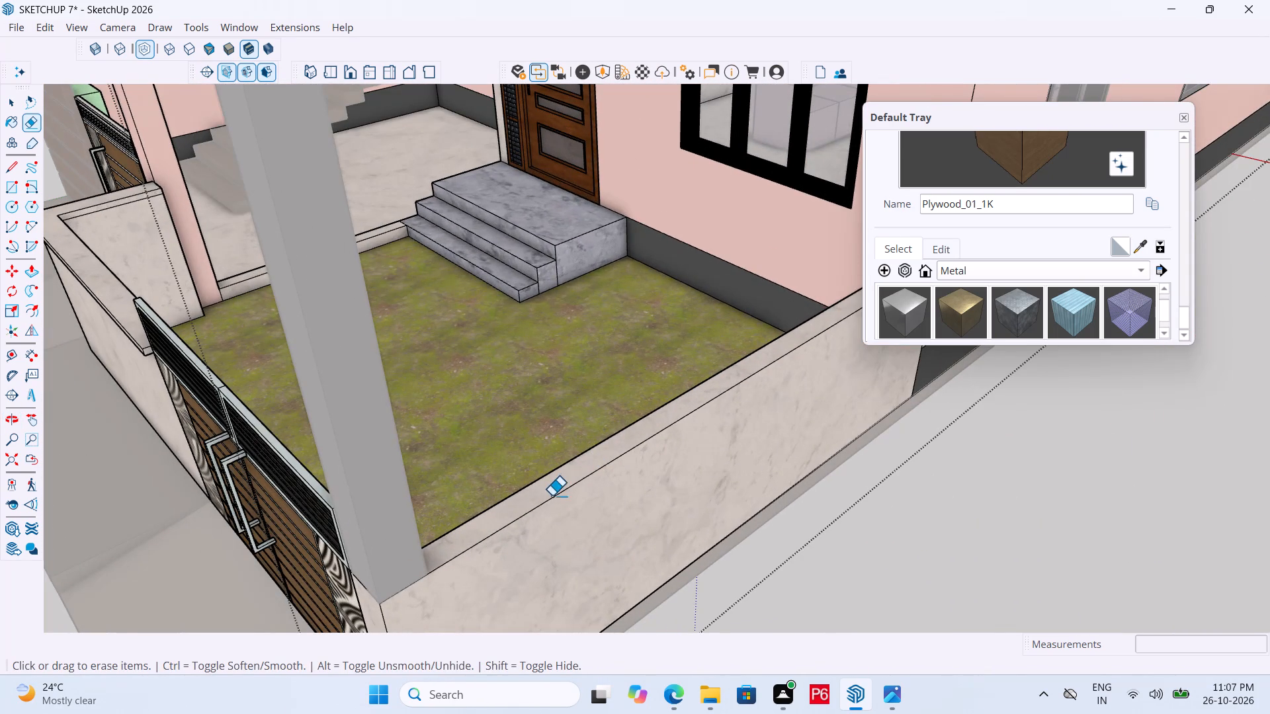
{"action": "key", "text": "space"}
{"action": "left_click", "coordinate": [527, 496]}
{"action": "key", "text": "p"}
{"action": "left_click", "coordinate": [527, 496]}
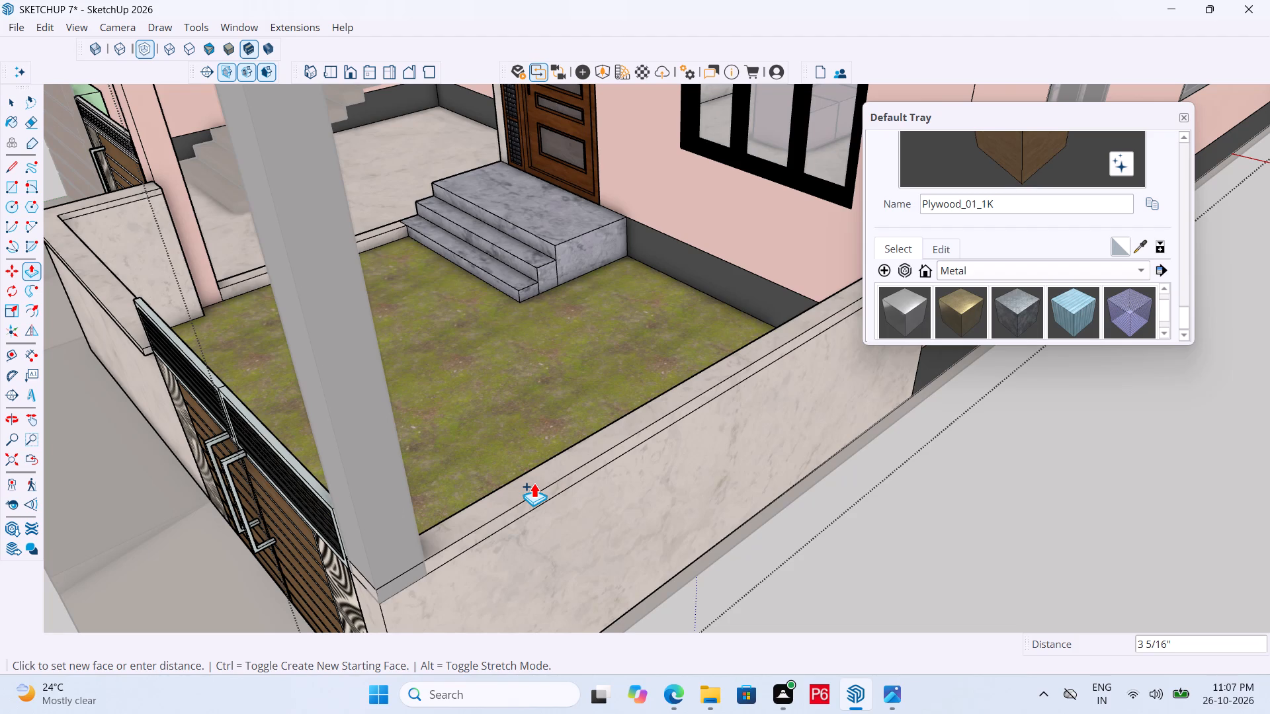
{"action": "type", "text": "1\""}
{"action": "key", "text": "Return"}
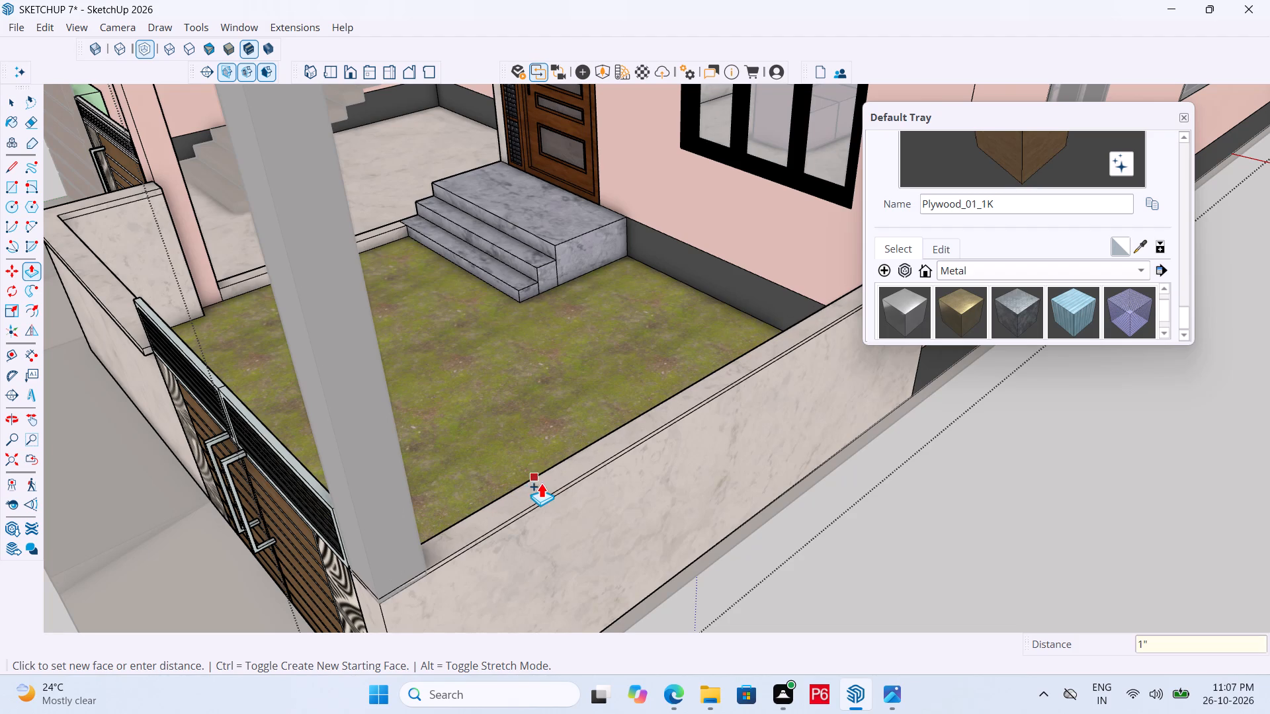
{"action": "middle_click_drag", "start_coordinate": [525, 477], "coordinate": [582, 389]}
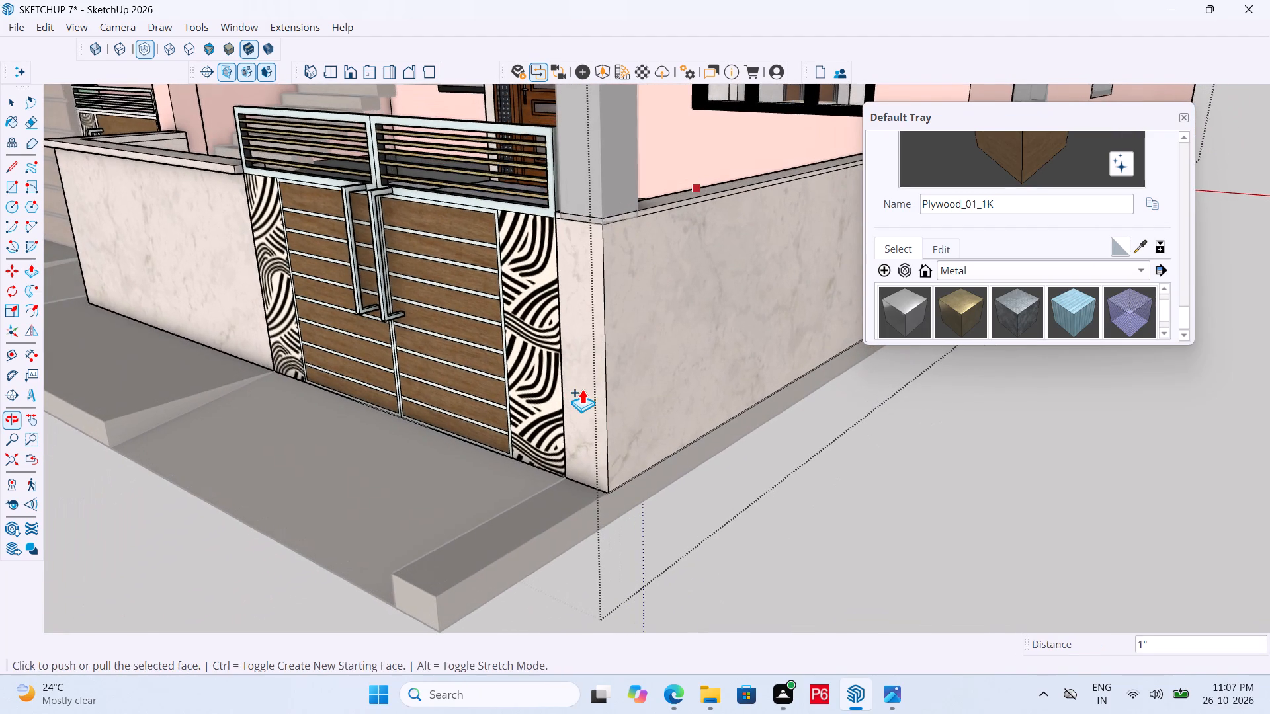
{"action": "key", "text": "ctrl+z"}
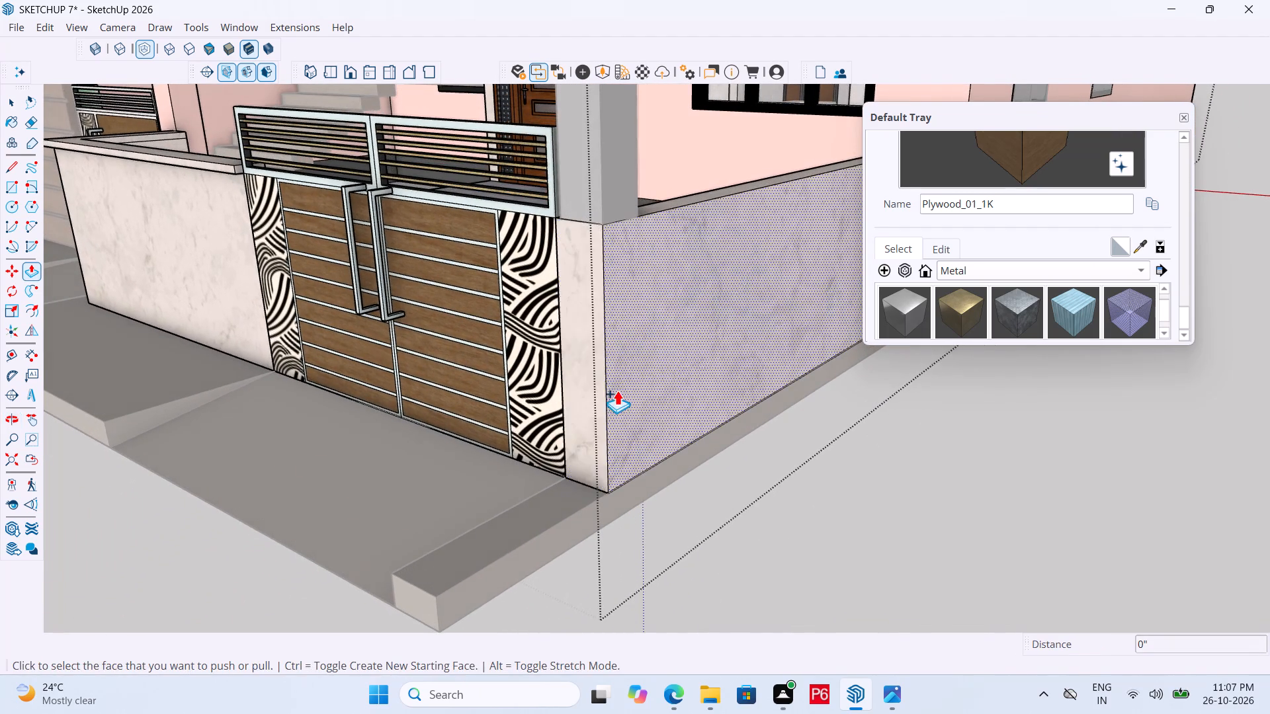
Draw a line across the top face of the side boundary wall just beside the corner pillar.
{"action": "middle_click_drag", "start_coordinate": [617, 390], "coordinate": [269, 469]}
{"action": "scroll", "coordinate": [747, 210], "scroll_direction": "up", "scroll_amount": 1}
{"action": "middle_click_drag", "start_coordinate": [741, 215], "coordinate": [509, 278]}
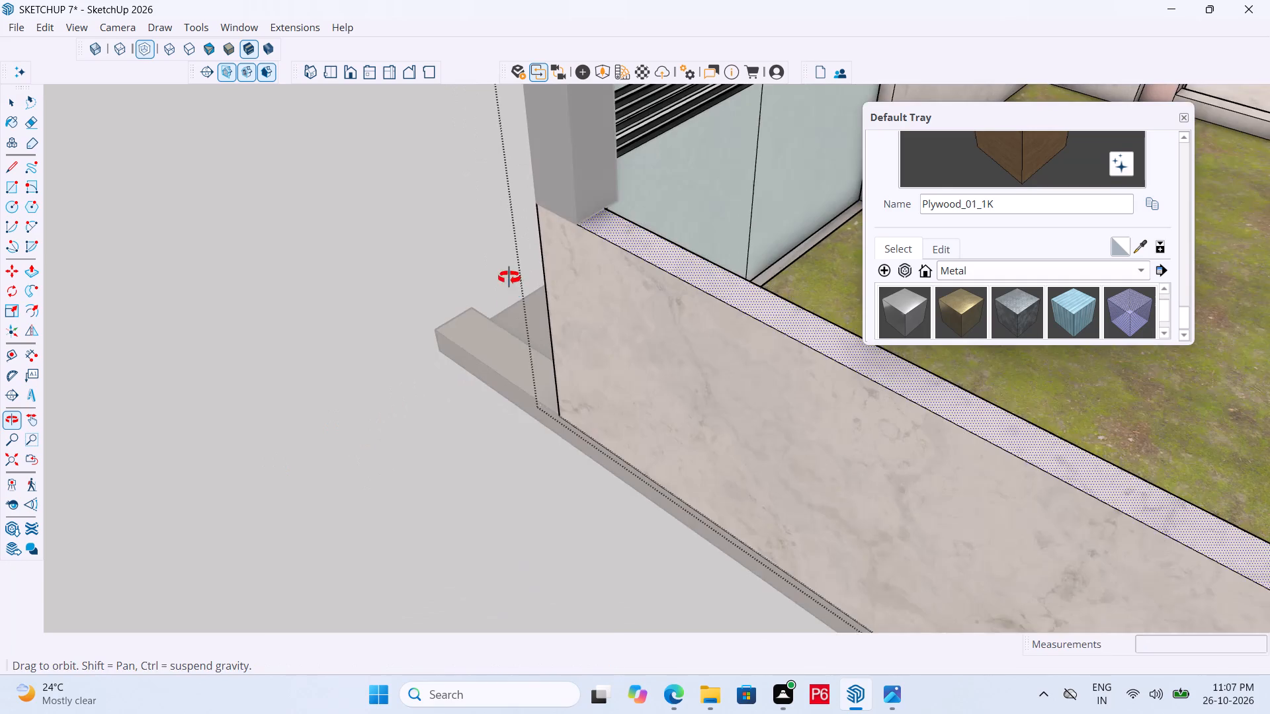
{"action": "middle_click_drag", "start_coordinate": [509, 278], "coordinate": [508, 278]}
{"action": "scroll", "coordinate": [647, 200], "scroll_direction": "up", "scroll_amount": 15}
{"action": "key", "text": "l"}
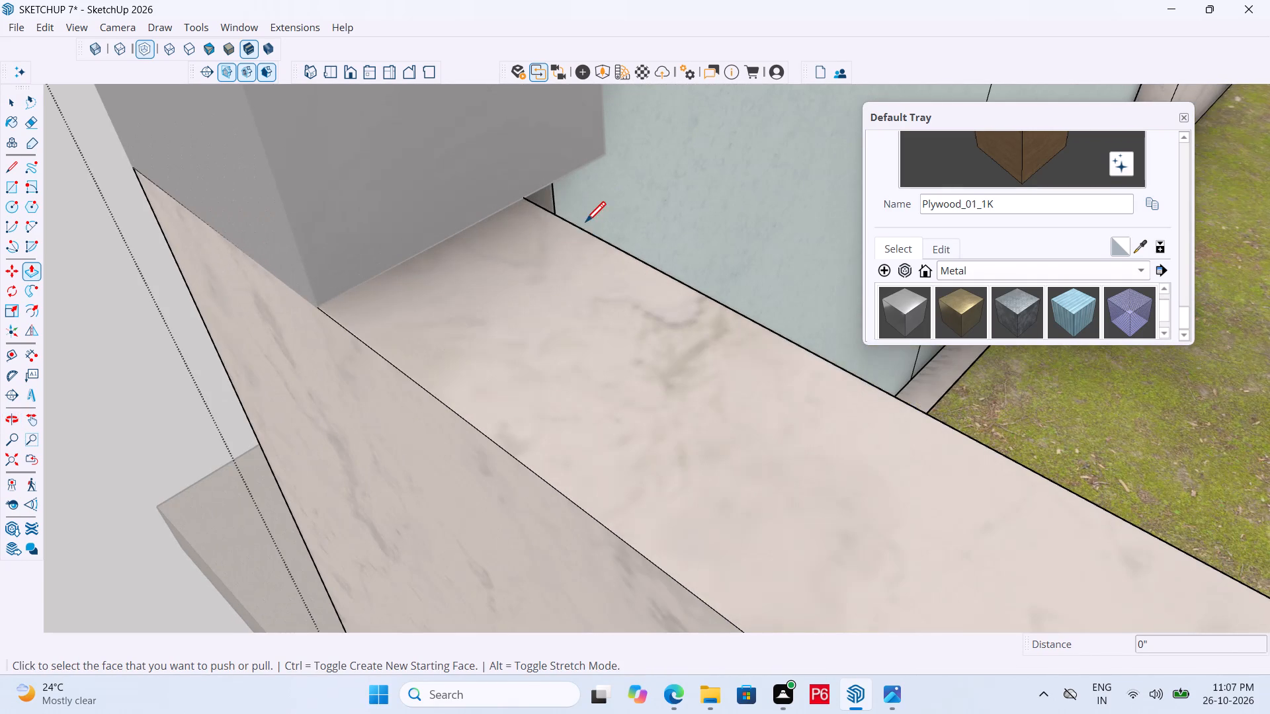
{"action": "left_click", "coordinate": [565, 224]}
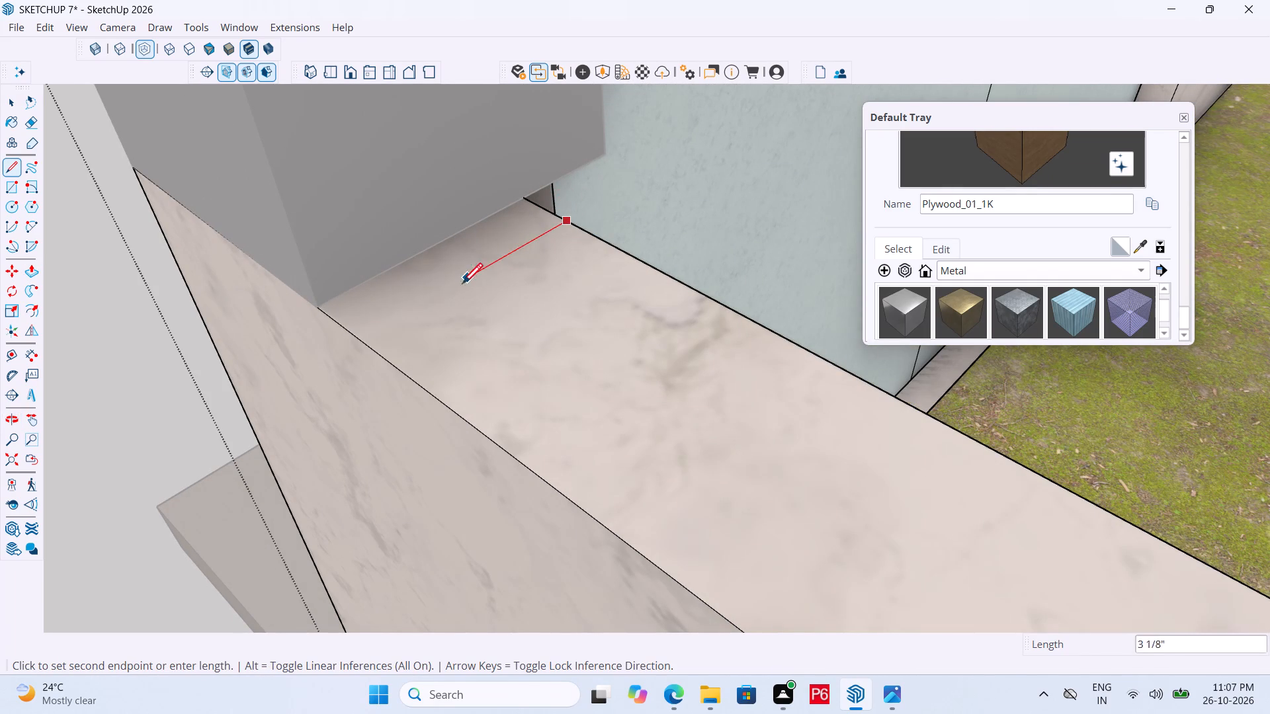
{"action": "left_click", "coordinate": [360, 338]}
{"action": "key", "text": "space"}
Raise the divided top face of the side boundary wall by 2" as its cap.
{"action": "scroll", "coordinate": [430, 233], "scroll_direction": "down", "scroll_amount": 14}
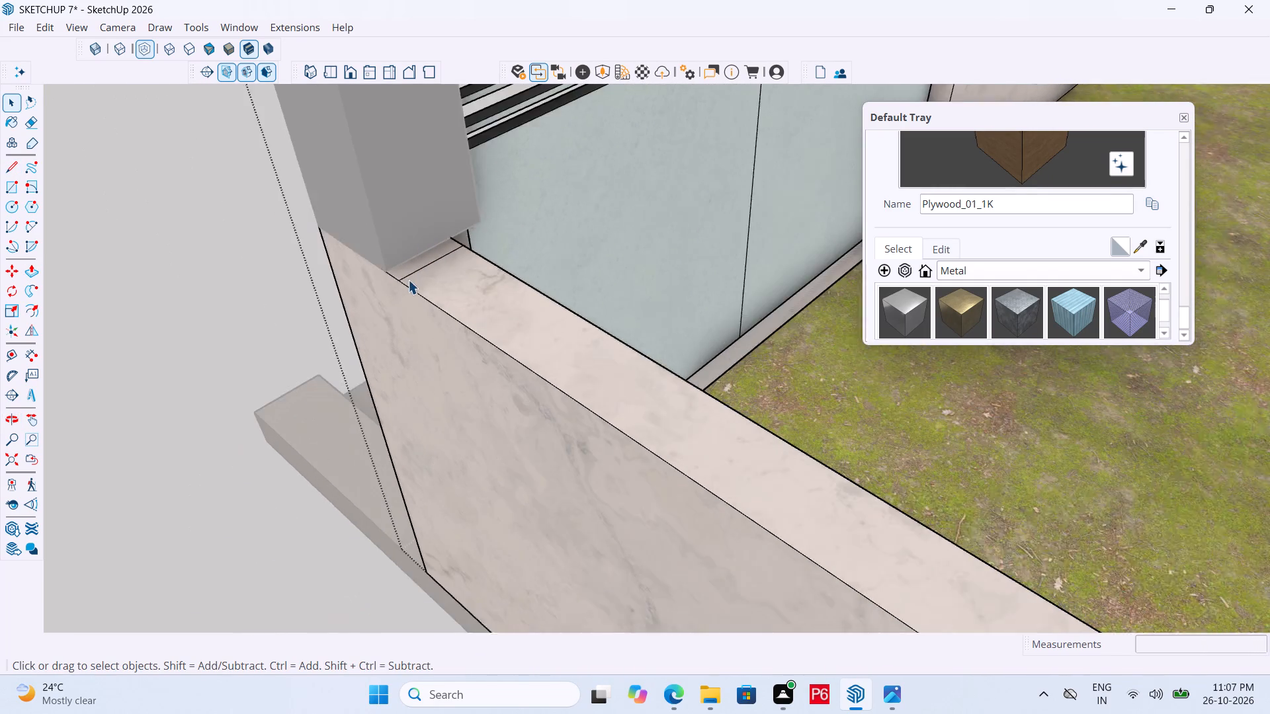
{"action": "scroll", "coordinate": [408, 280], "scroll_direction": "down", "scroll_amount": 1}
{"action": "middle_click_drag", "start_coordinate": [533, 393], "coordinate": [707, 380]}
{"action": "scroll", "coordinate": [674, 306], "scroll_direction": "up", "scroll_amount": 2}
{"action": "double_click", "coordinate": [674, 309]}
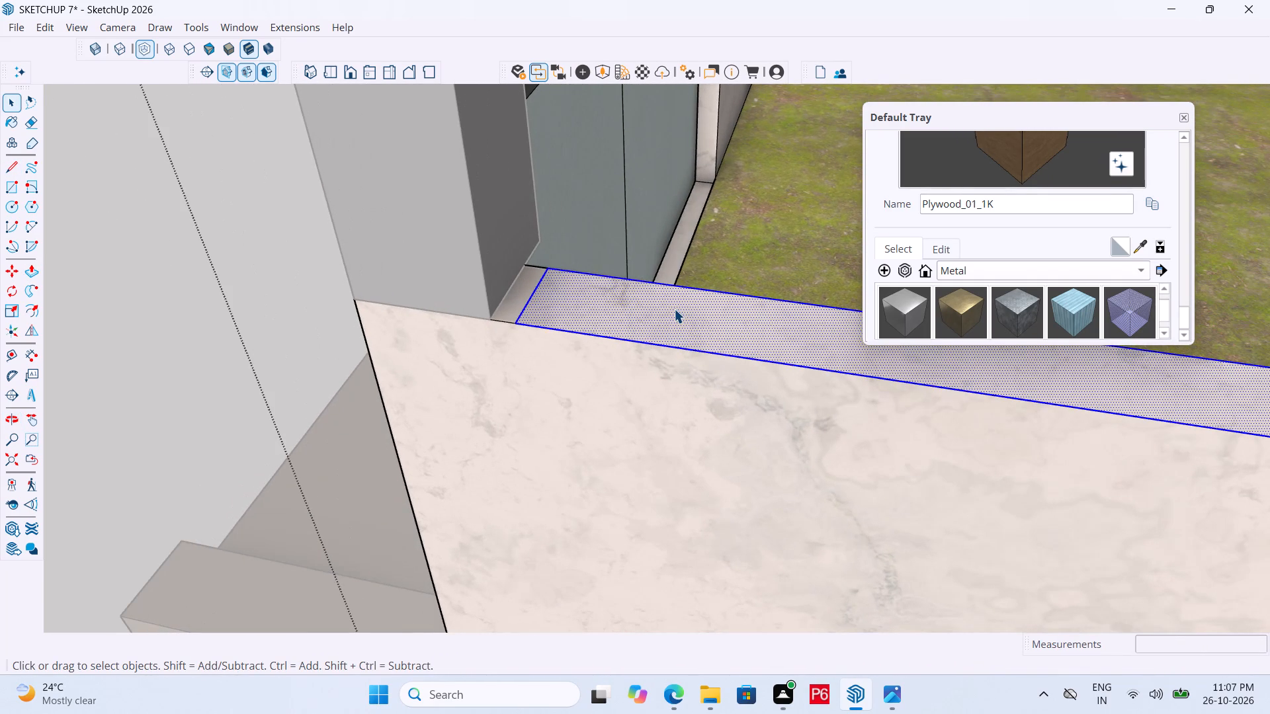
{"action": "key", "text": "p"}
{"action": "left_click", "coordinate": [674, 309]}
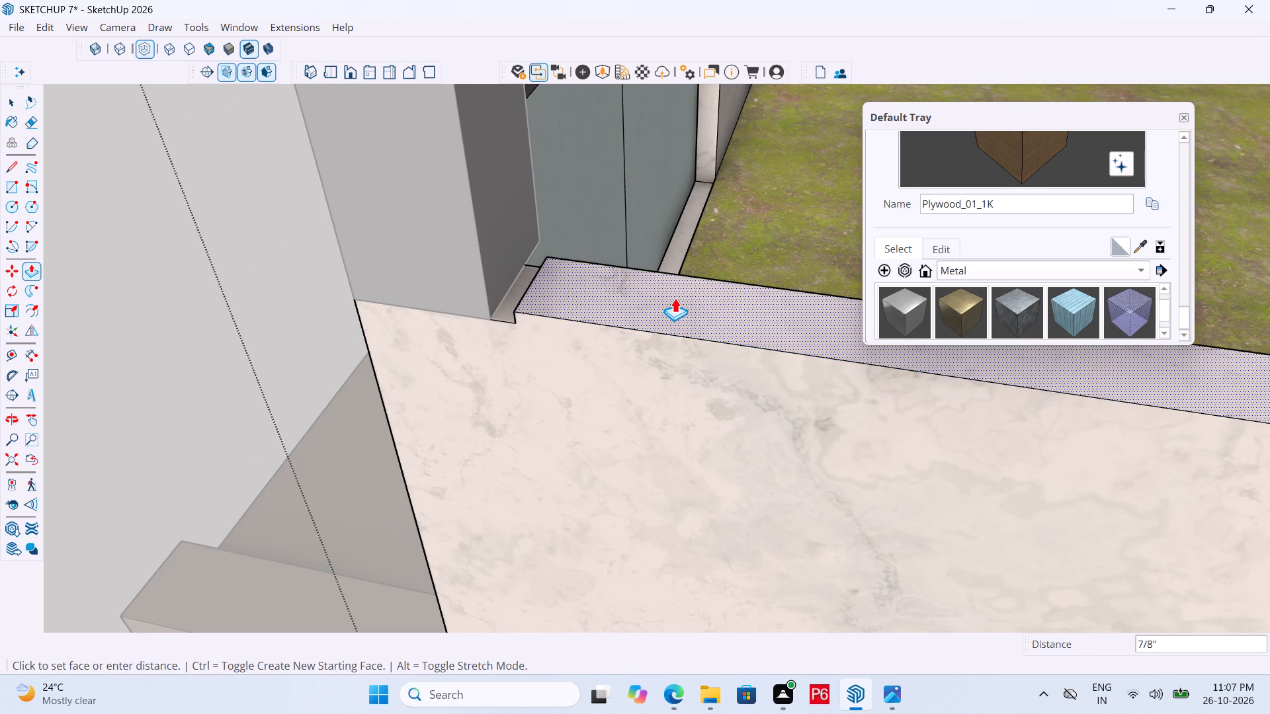
{"action": "type", "text": "2\""}
{"action": "key", "text": "Return"}
Extend the end face of the side wall's cap about 1 5/8" to meet the corner pillar.
{"action": "scroll", "coordinate": [589, 263], "scroll_direction": "down", "scroll_amount": 7}
{"action": "middle_click_drag", "start_coordinate": [585, 301], "coordinate": [812, 358]}
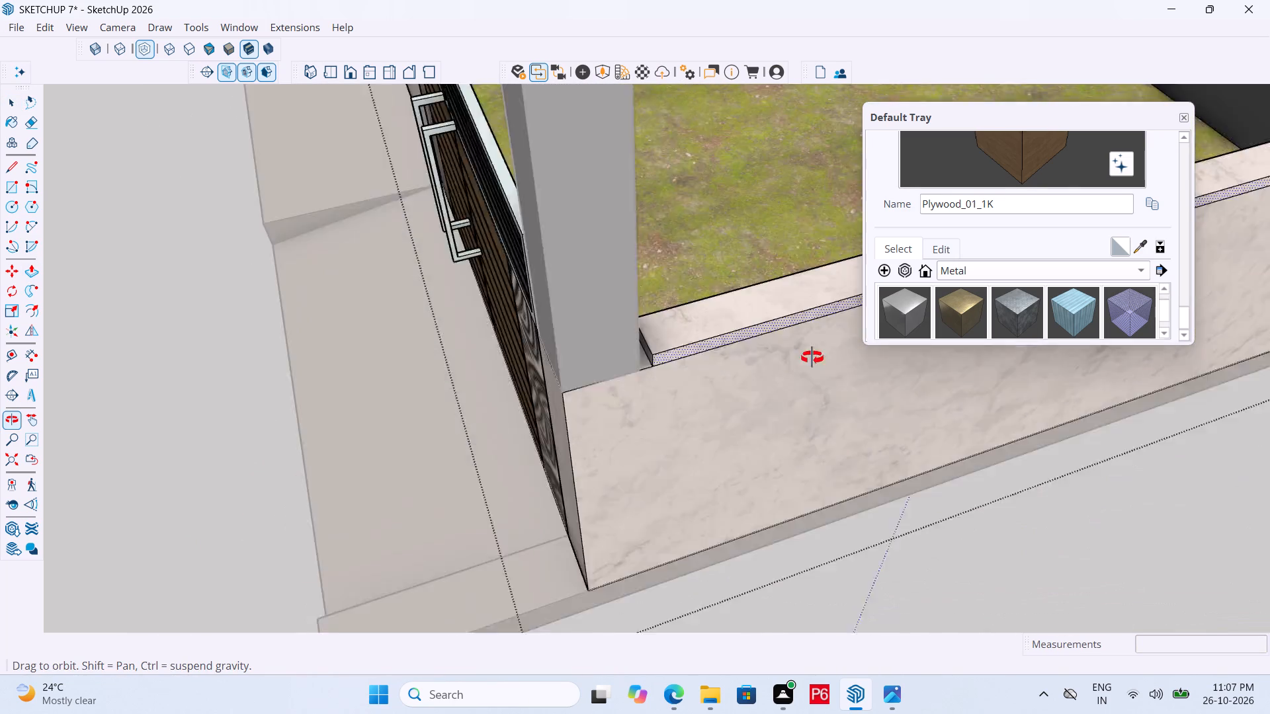
{"action": "middle_click_drag", "start_coordinate": [812, 358], "coordinate": [913, 356]}
{"action": "scroll", "coordinate": [758, 355], "scroll_direction": "up", "scroll_amount": 12}
{"action": "left_click", "coordinate": [628, 333]}
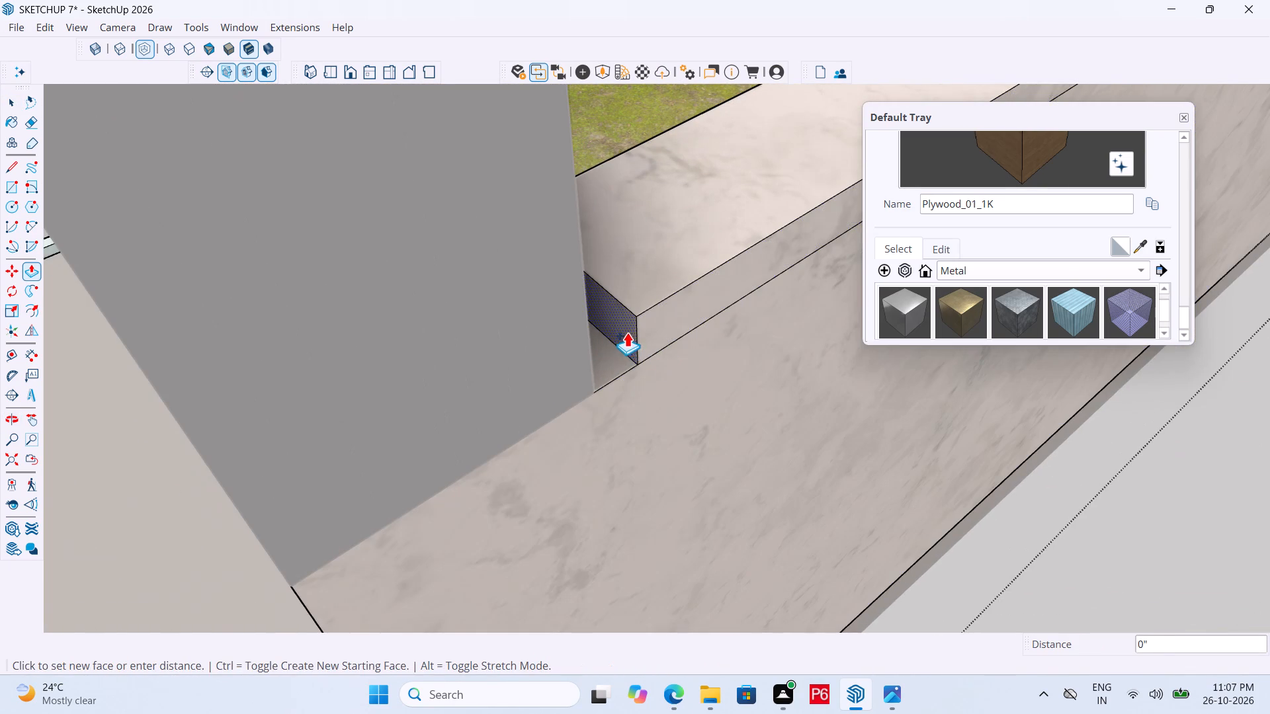
{"action": "left_click", "coordinate": [589, 340]}
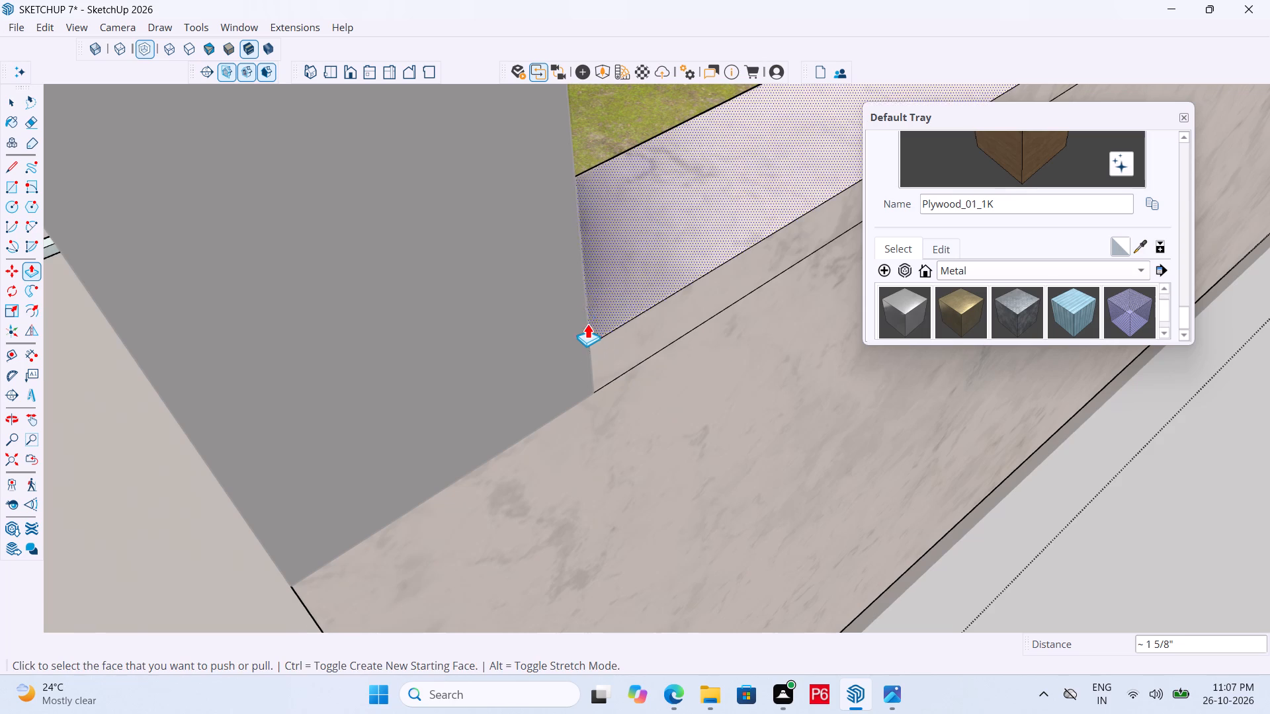
Pull the outer side face of the side wall's cap outward by 2" to form an overhang.
{"action": "scroll", "coordinate": [596, 288], "scroll_direction": "down", "scroll_amount": 17}
{"action": "middle_click_drag", "start_coordinate": [662, 291], "coordinate": [607, 267]}
{"action": "scroll", "coordinate": [607, 267], "scroll_direction": "up", "scroll_amount": 5}
{"action": "left_click", "coordinate": [622, 267]}
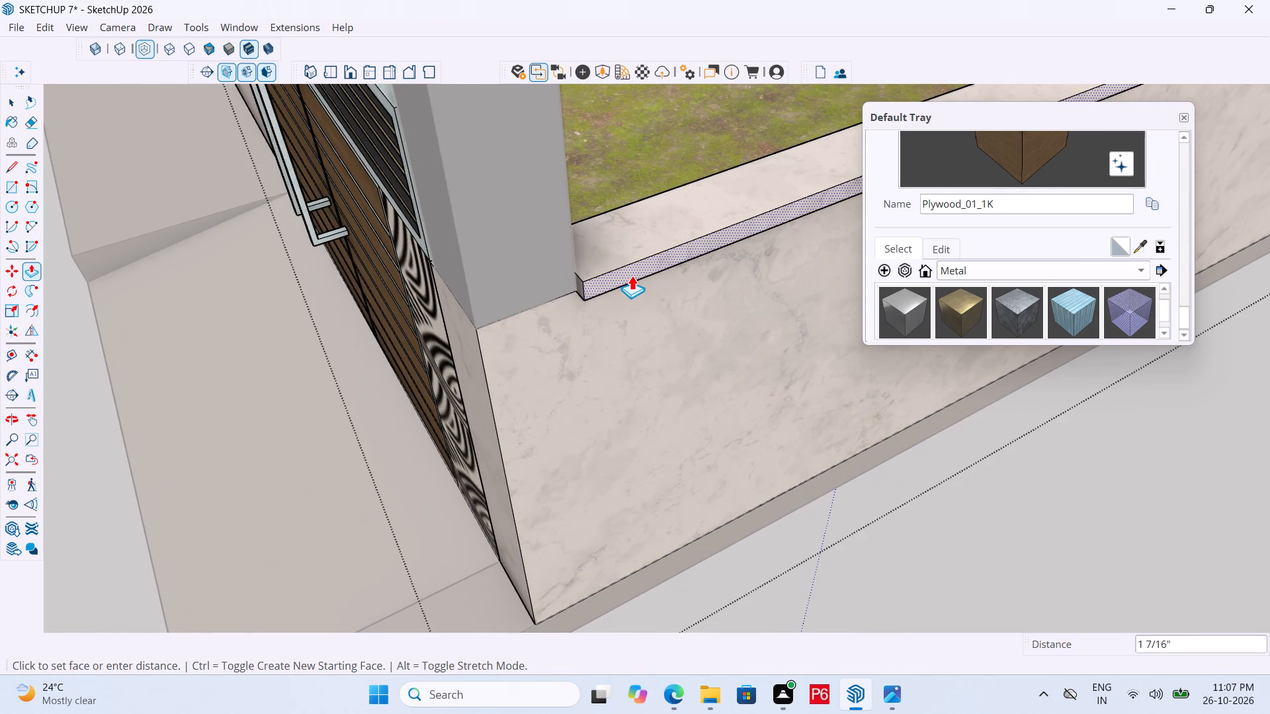
{"action": "type", "text": "2\""}
{"action": "key", "text": "Return"}
Save the model.
{"action": "scroll", "coordinate": [577, 280], "scroll_direction": "down", "scroll_amount": 14}
{"action": "middle_click_drag", "start_coordinate": [607, 367], "coordinate": [710, 302]}
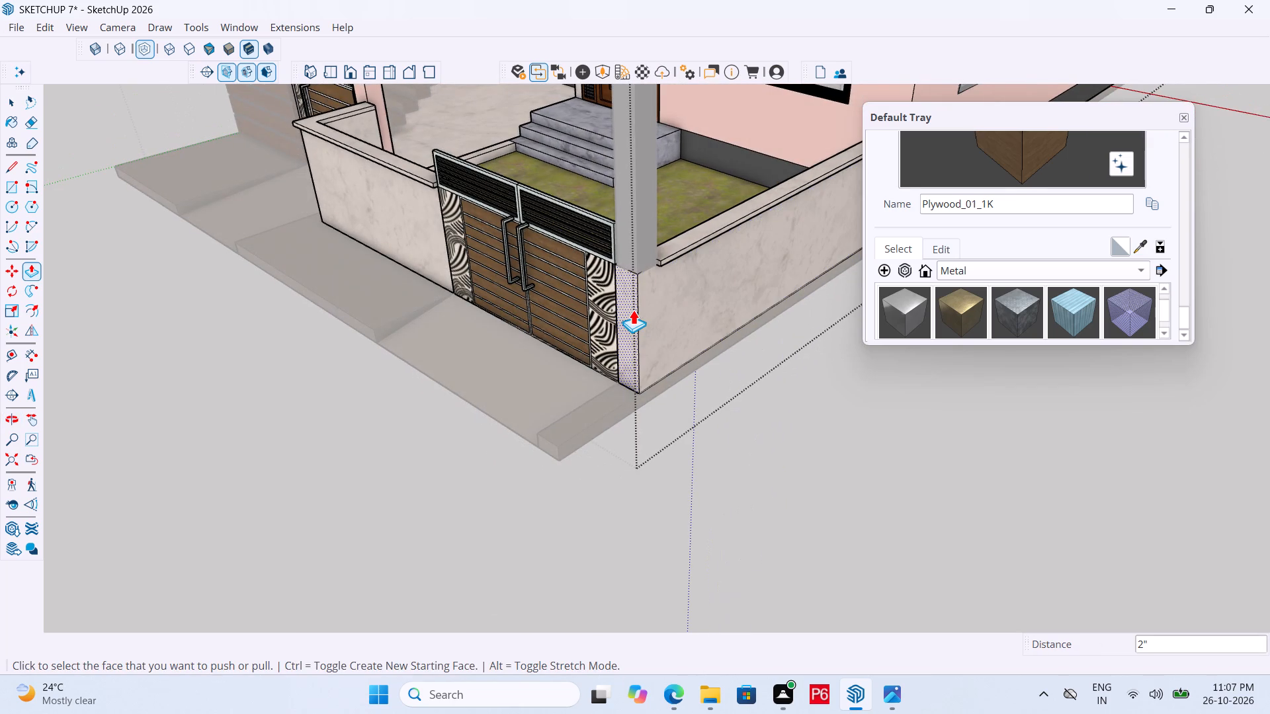
{"action": "key", "text": "ctrl+s"}
{"action": "key", "text": "ctrl+s"}
{"action": "key", "text": "ctrl+s"}
{"action": "key", "text": "ctrl+s"}
{"action": "key", "text": "ctrl+s"}
{"action": "key", "text": "ctrl+s"}
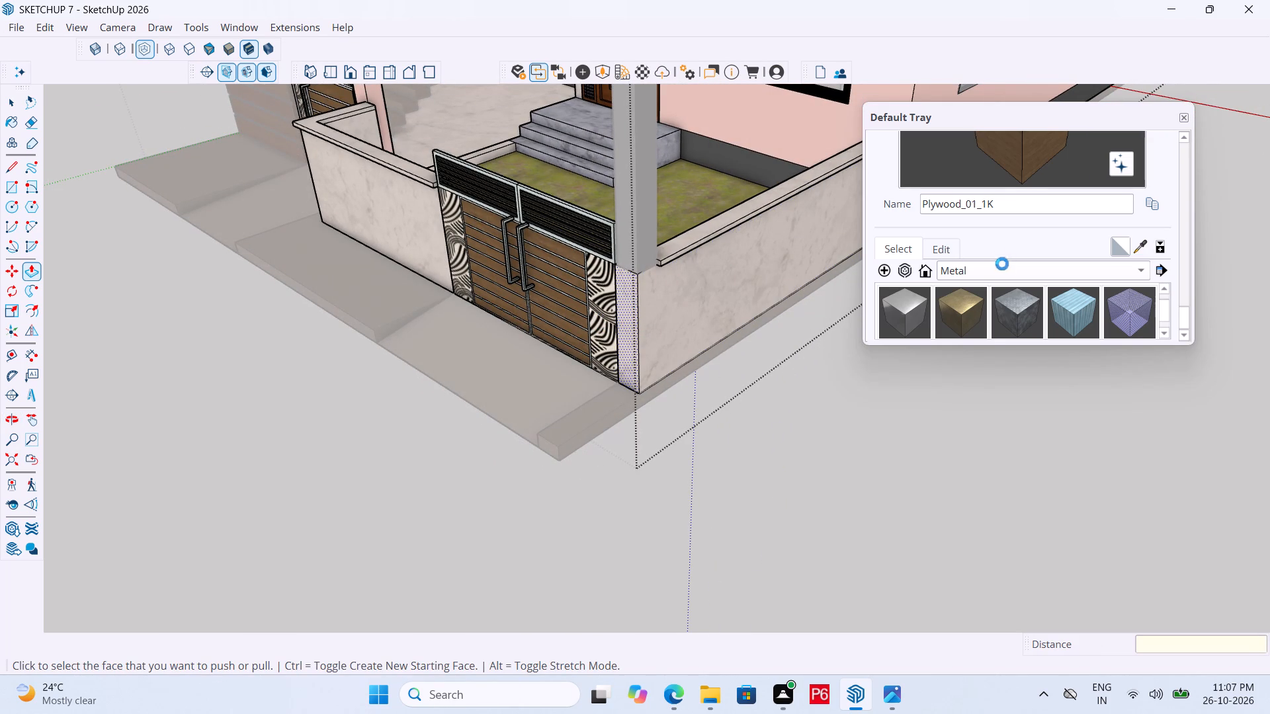
Choose the M00_Soft_Cloud material from the Solid Colors collection for painting.
{"action": "left_click", "coordinate": [1004, 270]}
{"action": "left_click", "coordinate": [990, 338]}
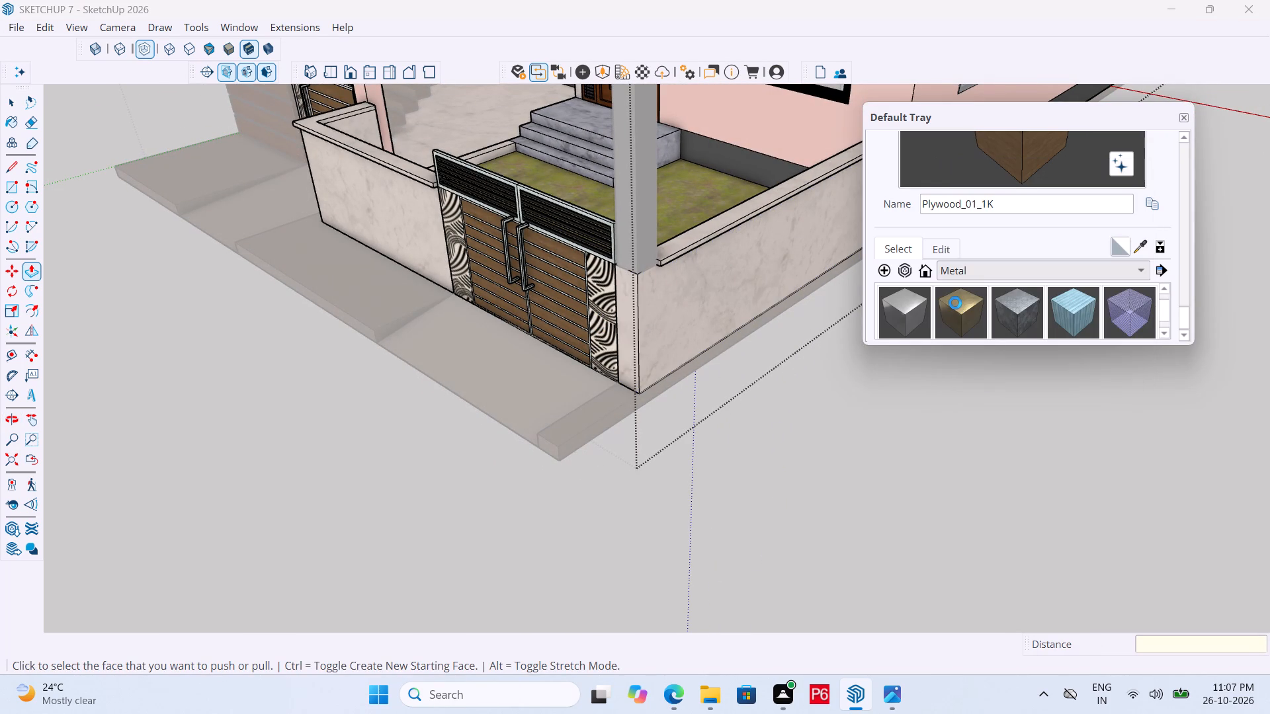
{"action": "scroll", "coordinate": [955, 303], "scroll_direction": "down", "scroll_amount": 6}
{"action": "scroll", "coordinate": [955, 300], "scroll_direction": "up", "scroll_amount": 12}
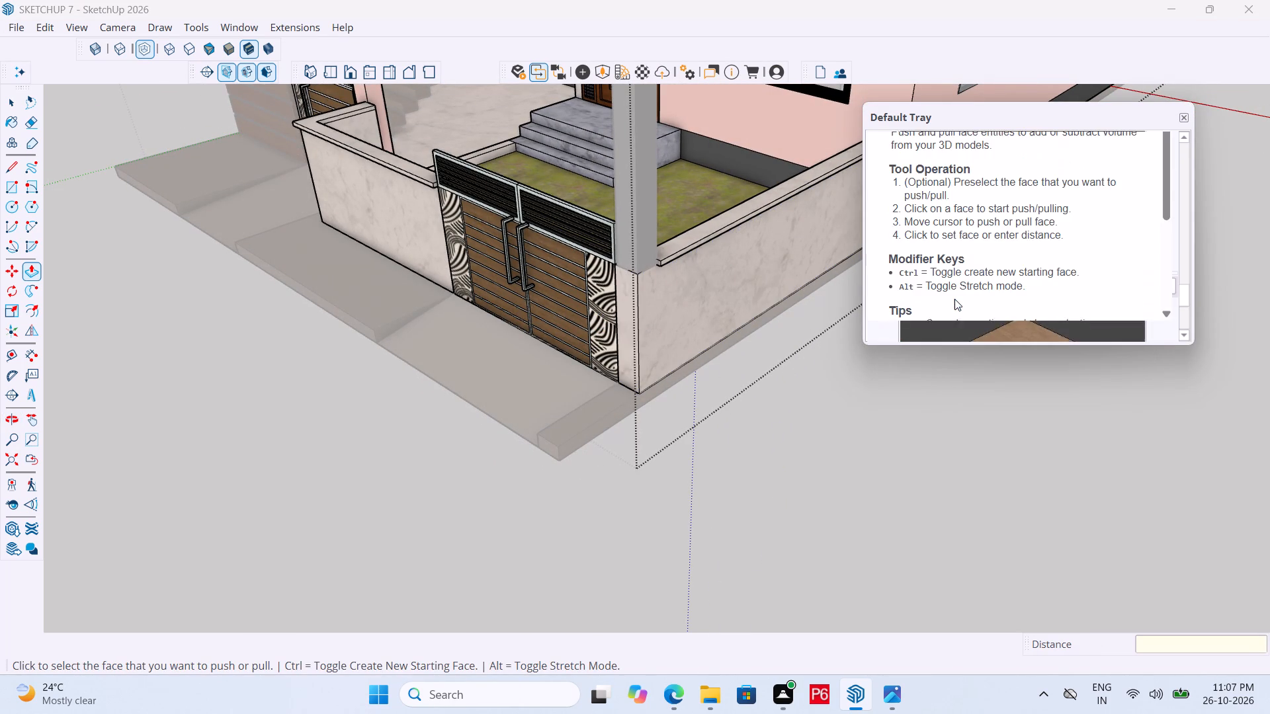
{"action": "scroll", "coordinate": [954, 276], "scroll_direction": "down", "scroll_amount": 13}
{"action": "scroll", "coordinate": [1009, 274], "scroll_direction": "down", "scroll_amount": 6}
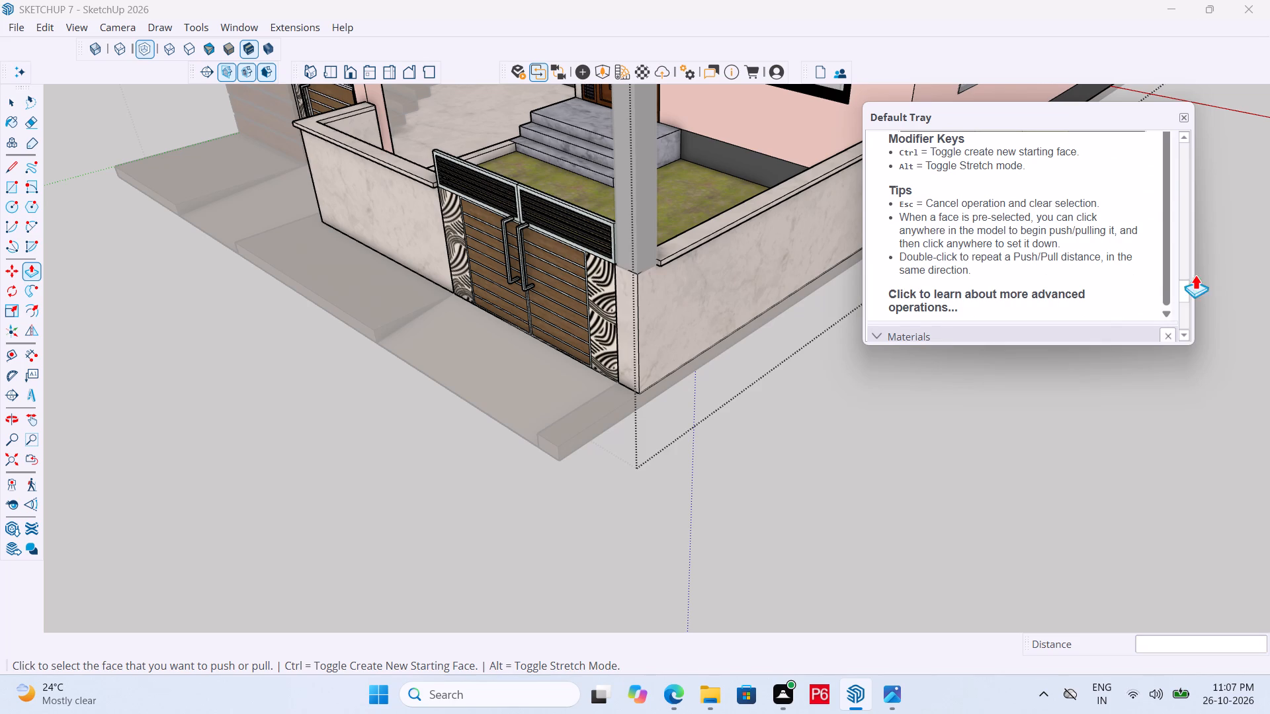
{"action": "left_click_drag", "start_coordinate": [1184, 266], "coordinate": [1177, 307]}
{"action": "left_click_drag", "start_coordinate": [1181, 247], "coordinate": [1184, 292]}
{"action": "left_click_drag", "start_coordinate": [1187, 261], "coordinate": [1168, 338]}
{"action": "scroll", "coordinate": [1074, 274], "scroll_direction": "down", "scroll_amount": 10}
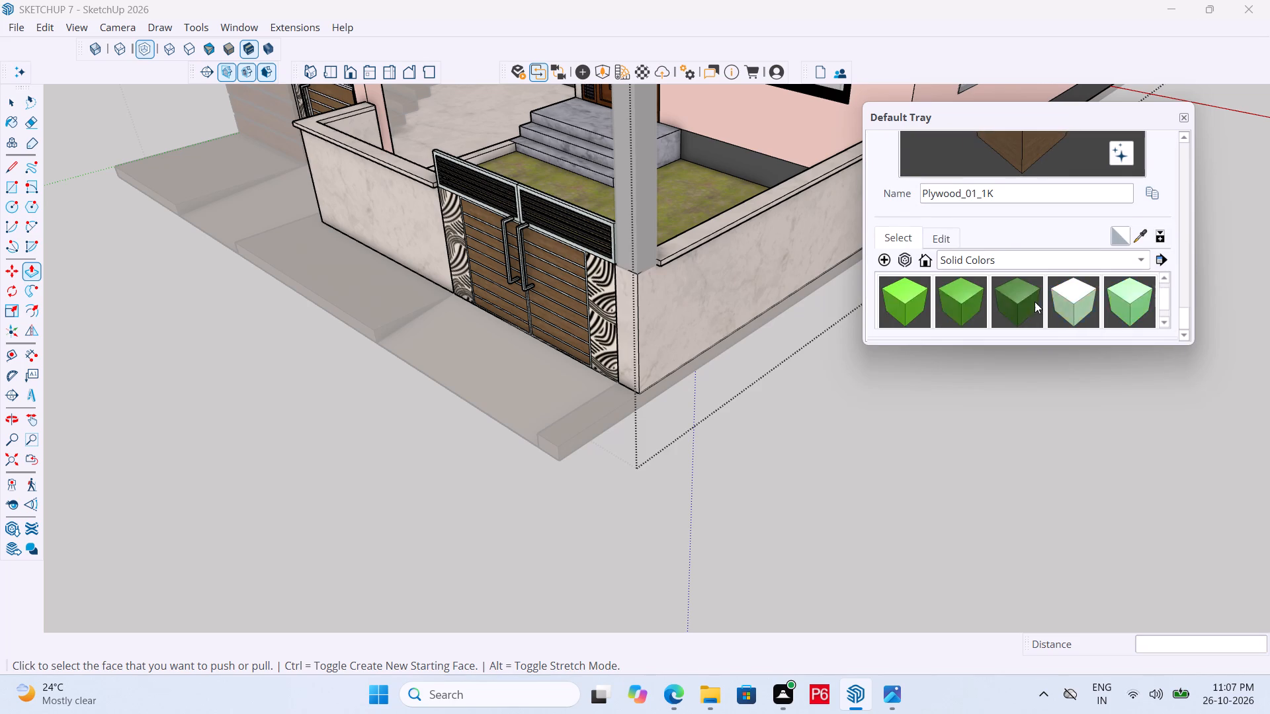
{"action": "scroll", "coordinate": [1035, 301], "scroll_direction": "down", "scroll_amount": 15}
{"action": "scroll", "coordinate": [947, 296], "scroll_direction": "up", "scroll_amount": 1}
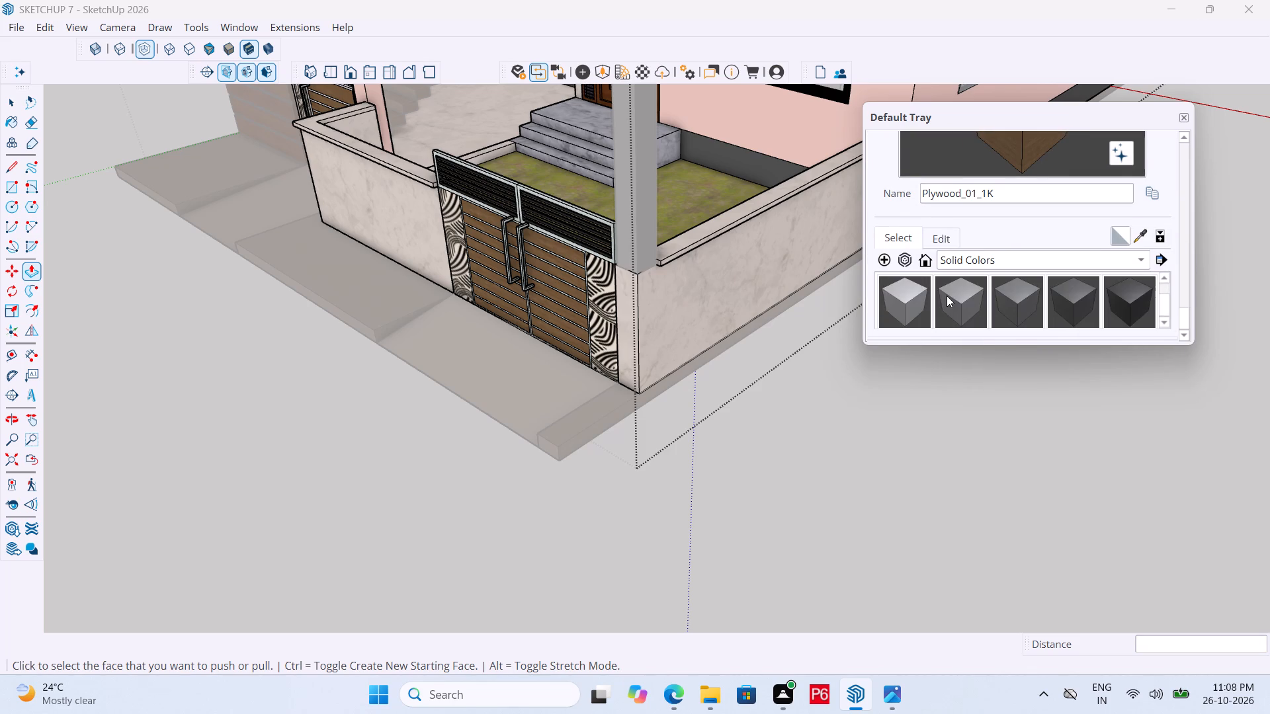
{"action": "scroll", "coordinate": [939, 296], "scroll_direction": "up", "scroll_amount": 1}
{"action": "left_click", "coordinate": [960, 298]}
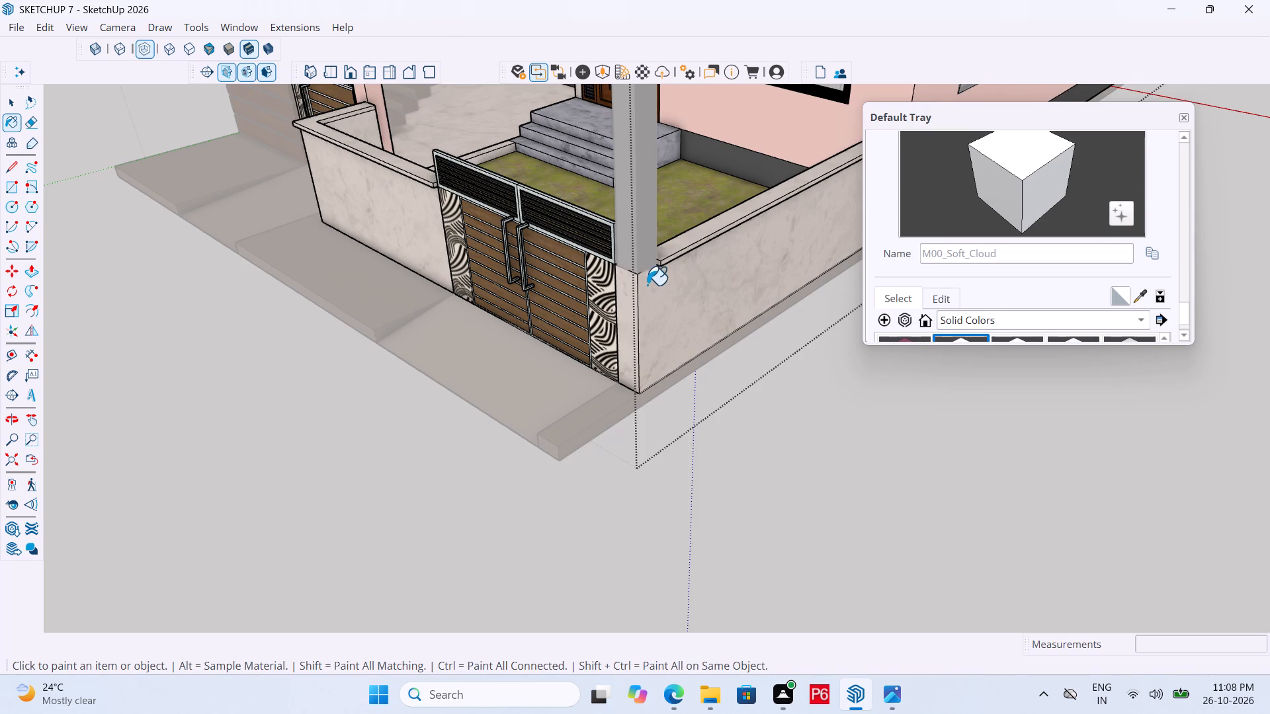
Paint the top, outer, end and underside faces of the side wall's cap with M00_Soft_Cloud.
{"action": "scroll", "coordinate": [645, 288], "scroll_direction": "up", "scroll_amount": 6}
{"action": "left_click", "coordinate": [714, 210]}
{"action": "scroll", "coordinate": [732, 225], "scroll_direction": "up", "scroll_amount": 12}
{"action": "left_click_drag", "start_coordinate": [679, 212], "coordinate": [667, 214]}
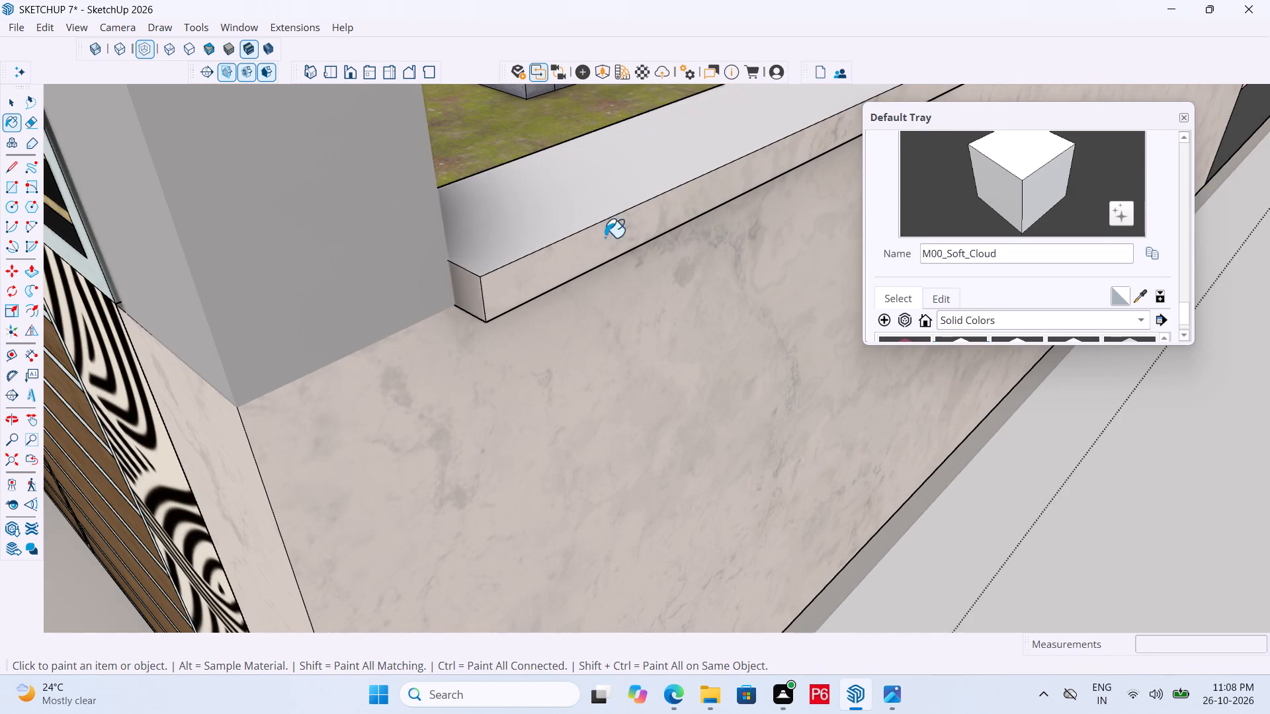
{"action": "left_click", "coordinate": [470, 299]}
{"action": "middle_click_drag", "start_coordinate": [568, 297], "coordinate": [513, 47]}
{"action": "middle_click_drag", "start_coordinate": [601, 424], "coordinate": [611, 372]}
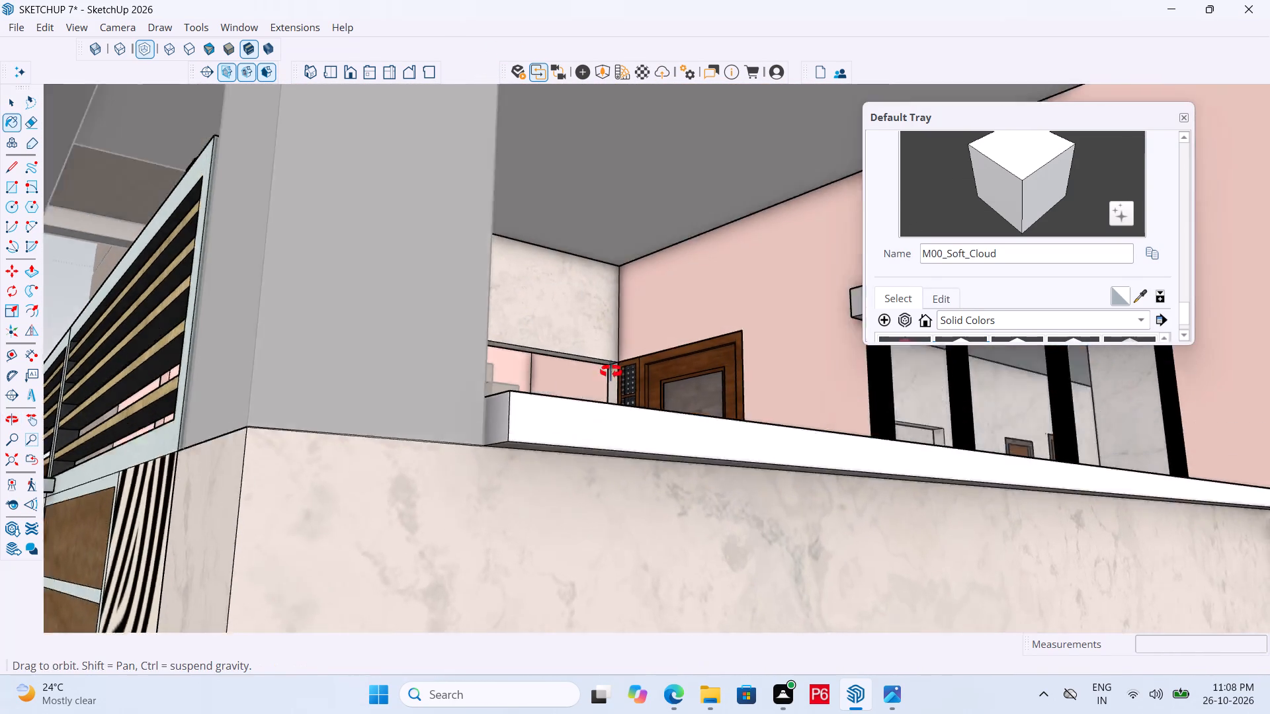
{"action": "middle_click_drag", "start_coordinate": [611, 372], "coordinate": [626, 262]}
{"action": "left_click_drag", "start_coordinate": [531, 516], "coordinate": [532, 493]}
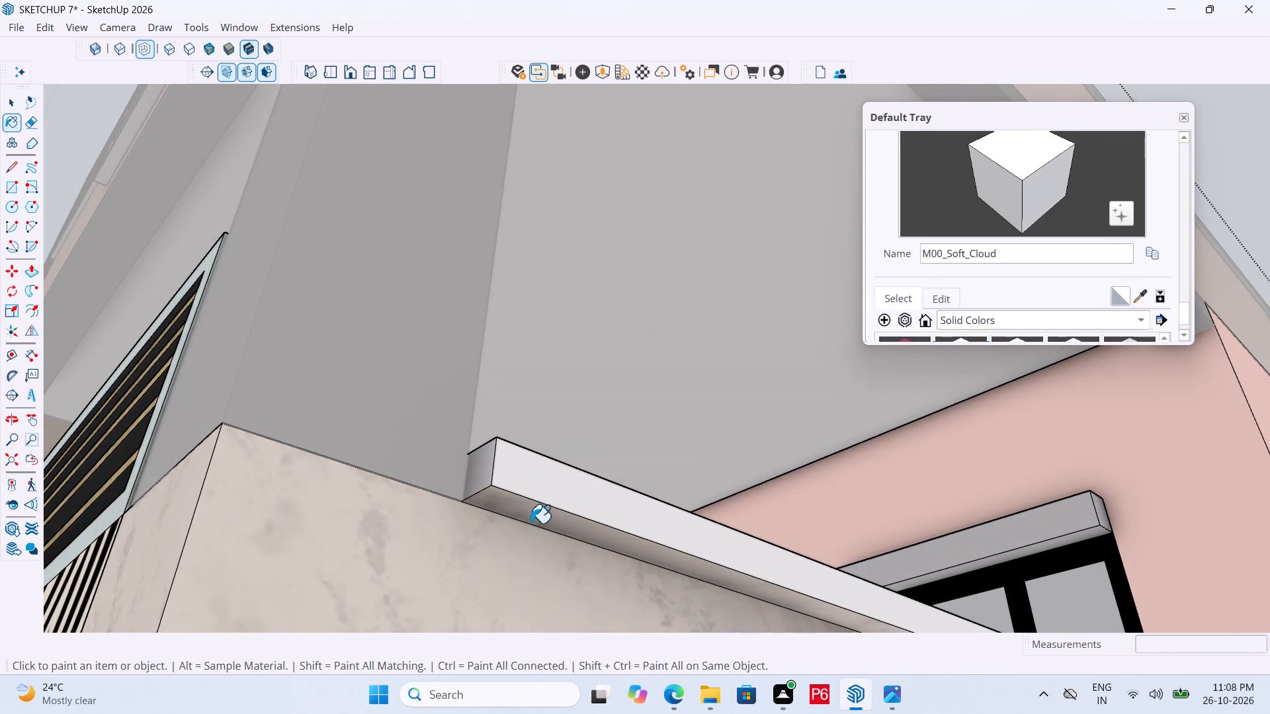
{"action": "left_click", "coordinate": [534, 512]}
Paint the inner edge face of the side wall's cap with M00_Soft_Cloud.
{"action": "scroll", "coordinate": [581, 414], "scroll_direction": "down", "scroll_amount": 1}
{"action": "middle_click_drag", "start_coordinate": [581, 416], "coordinate": [475, 713]}
{"action": "scroll", "coordinate": [733, 352], "scroll_direction": "down", "scroll_amount": 7}
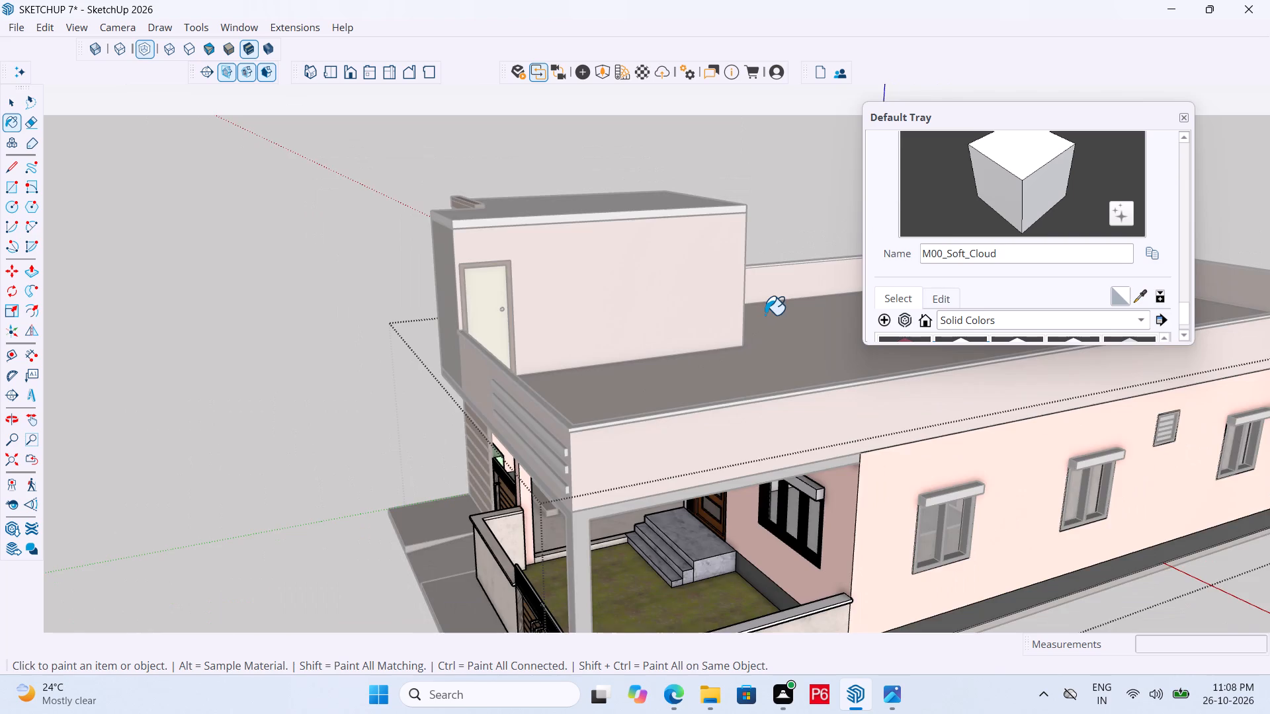
{"action": "scroll", "coordinate": [751, 320], "scroll_direction": "down", "scroll_amount": 4}
{"action": "scroll", "coordinate": [734, 526], "scroll_direction": "up", "scroll_amount": 12}
{"action": "middle_click_drag", "start_coordinate": [680, 456], "coordinate": [781, 475]}
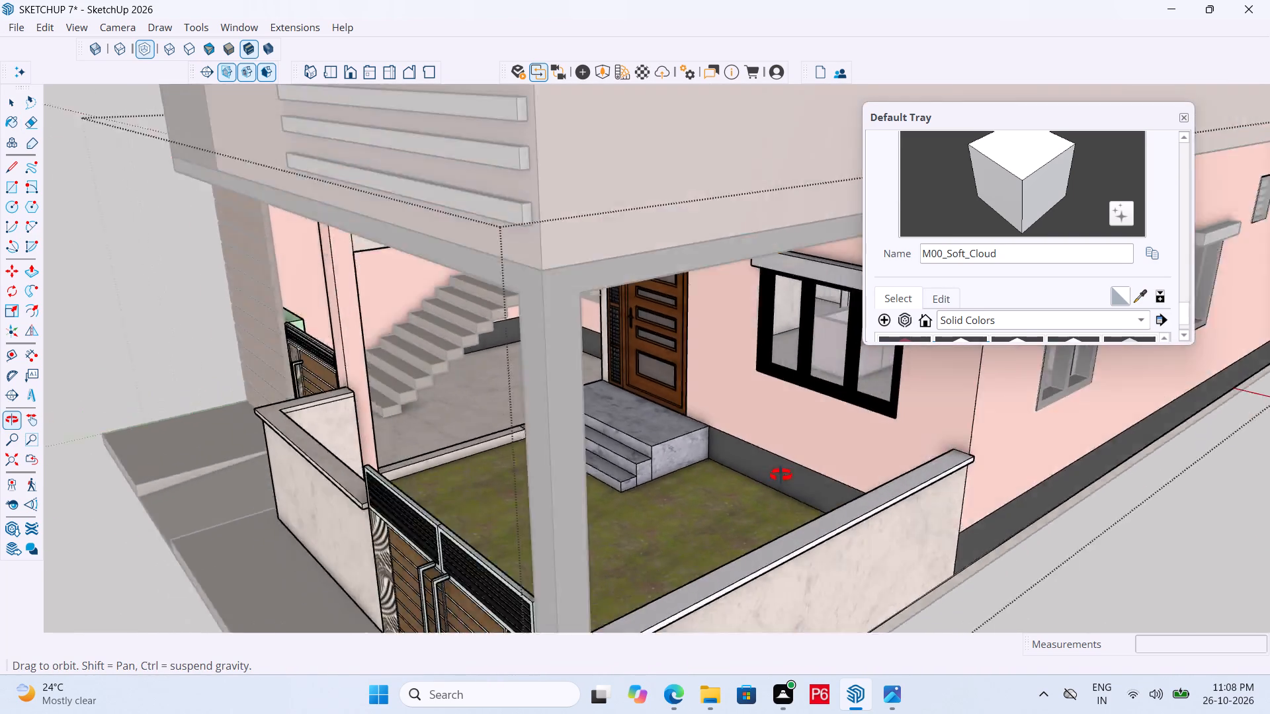
{"action": "middle_click_drag", "start_coordinate": [781, 475], "coordinate": [1014, 475]}
{"action": "scroll", "coordinate": [677, 479], "scroll_direction": "down", "scroll_amount": 6}
{"action": "middle_click_drag", "start_coordinate": [818, 486], "coordinate": [1011, 476]}
{"action": "scroll", "coordinate": [1015, 387], "scroll_direction": "up", "scroll_amount": 6}
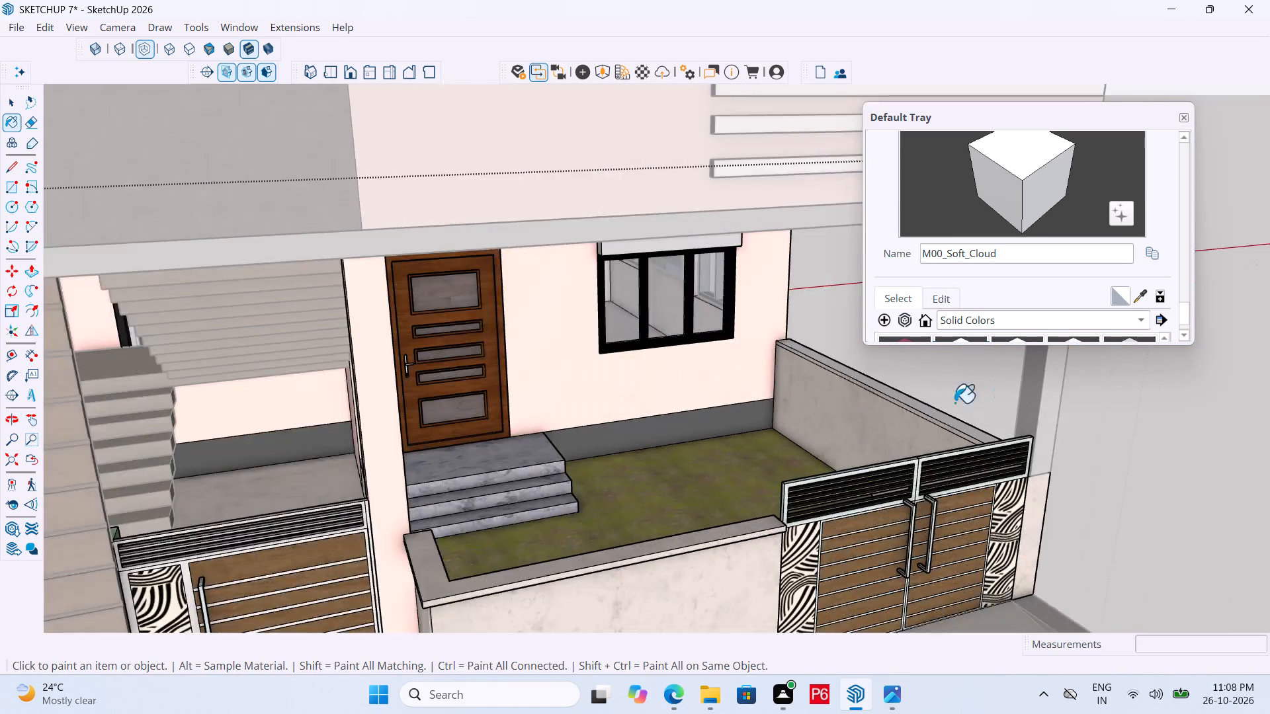
{"action": "scroll", "coordinate": [954, 403], "scroll_direction": "up", "scroll_amount": 11}
{"action": "left_click", "coordinate": [948, 434]}
Paint the top, front edge and end edge faces of the front boundary wall's cap with M00_Soft_Cloud.
{"action": "scroll", "coordinate": [985, 408], "scroll_direction": "down", "scroll_amount": 6}
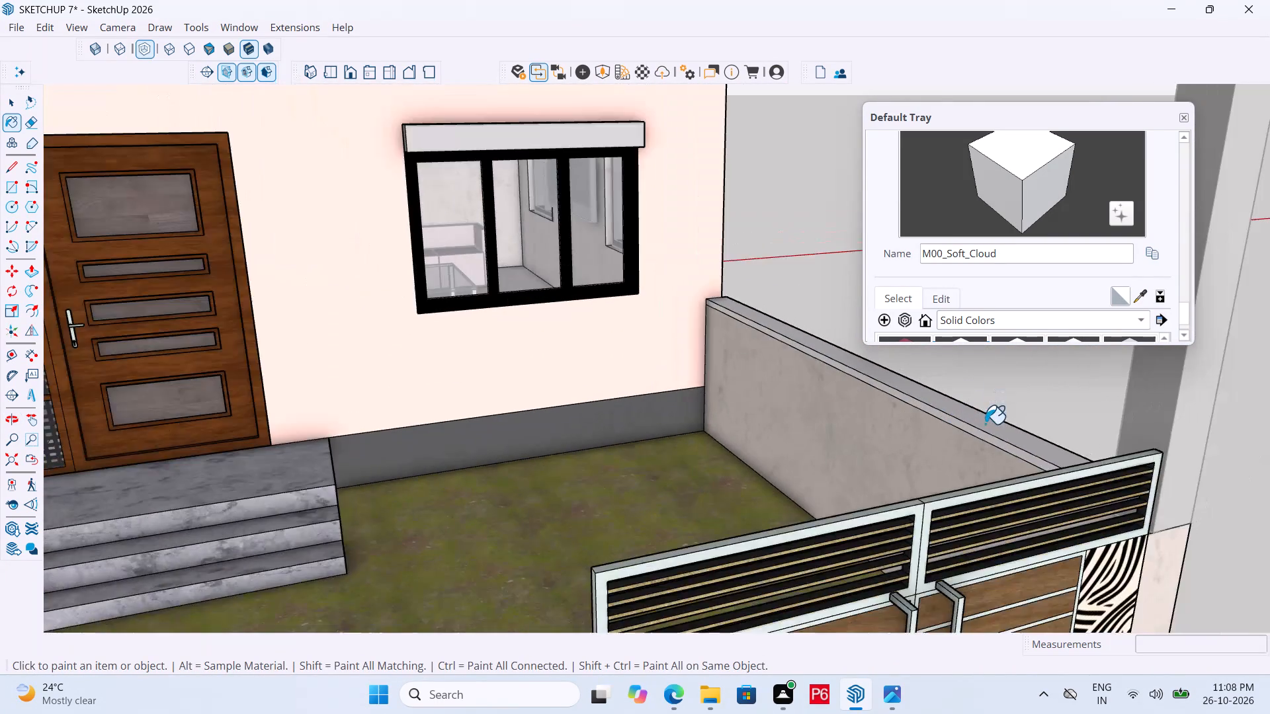
{"action": "scroll", "coordinate": [1005, 418], "scroll_direction": "down", "scroll_amount": 6}
{"action": "scroll", "coordinate": [540, 649], "scroll_direction": "up", "scroll_amount": 7}
{"action": "scroll", "coordinate": [545, 569], "scroll_direction": "up", "scroll_amount": 5}
{"action": "left_click", "coordinate": [553, 563]}
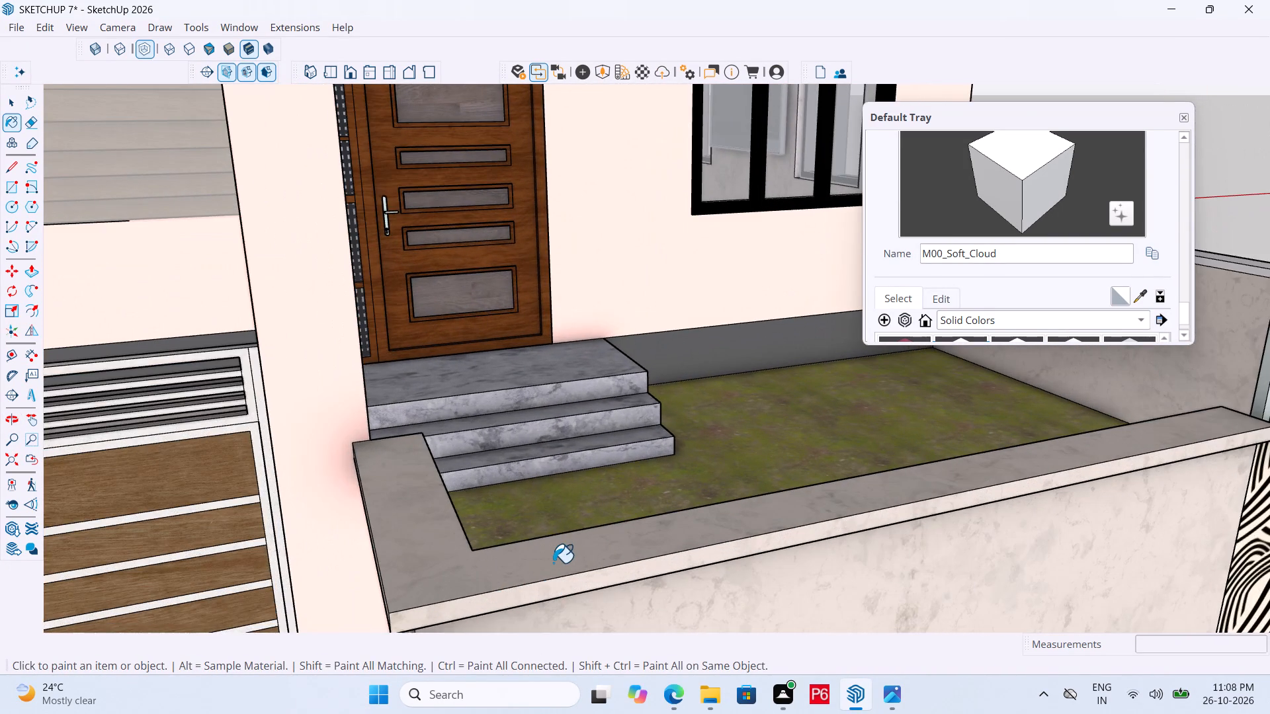
{"action": "scroll", "coordinate": [711, 432], "scroll_direction": "down", "scroll_amount": 6}
{"action": "scroll", "coordinate": [598, 507], "scroll_direction": "up", "scroll_amount": 12}
{"action": "left_click_drag", "start_coordinate": [656, 445], "coordinate": [650, 444]}
{"action": "left_click", "coordinate": [623, 438]}
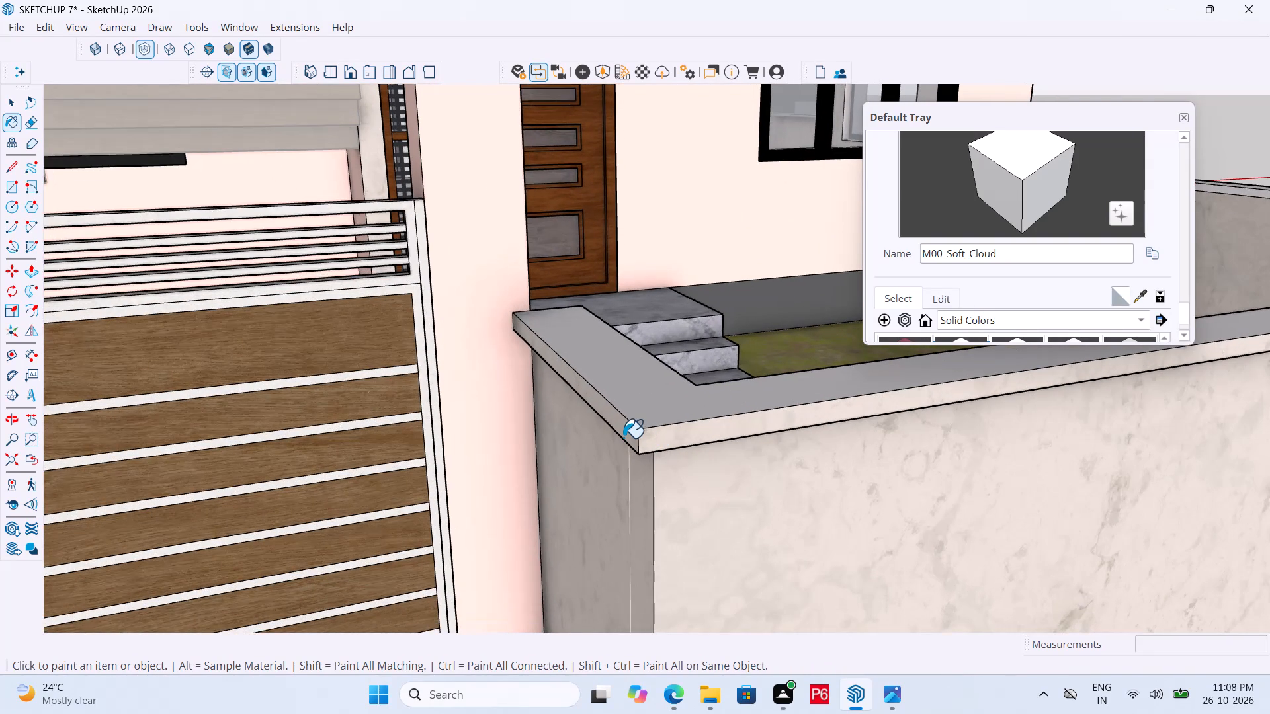
{"action": "left_click", "coordinate": [633, 433]}
Paint the underside faces of the front boundary wall's cap, around its free corner, with M00_Soft_Cloud.
{"action": "middle_click_drag", "start_coordinate": [650, 436], "coordinate": [641, 349]}
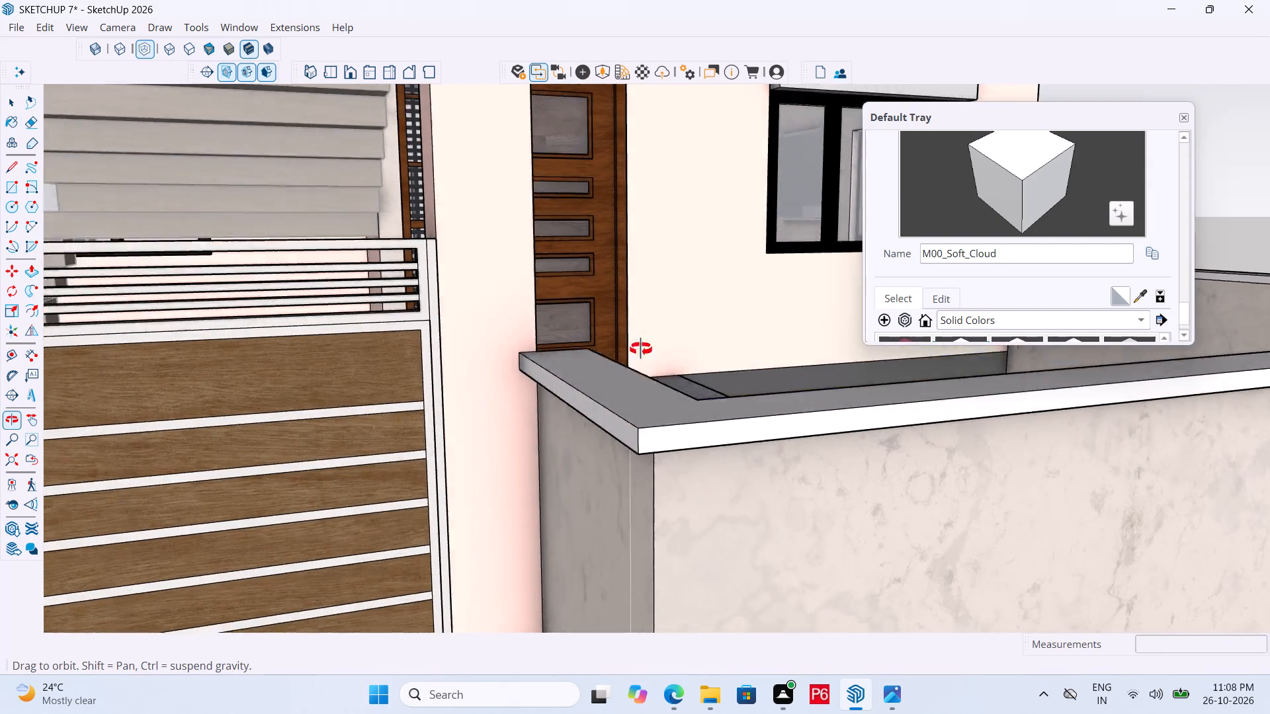
{"action": "middle_click_drag", "start_coordinate": [641, 349], "coordinate": [700, 191]}
{"action": "scroll", "coordinate": [640, 446], "scroll_direction": "up", "scroll_amount": 10}
{"action": "left_click", "coordinate": [638, 459]}
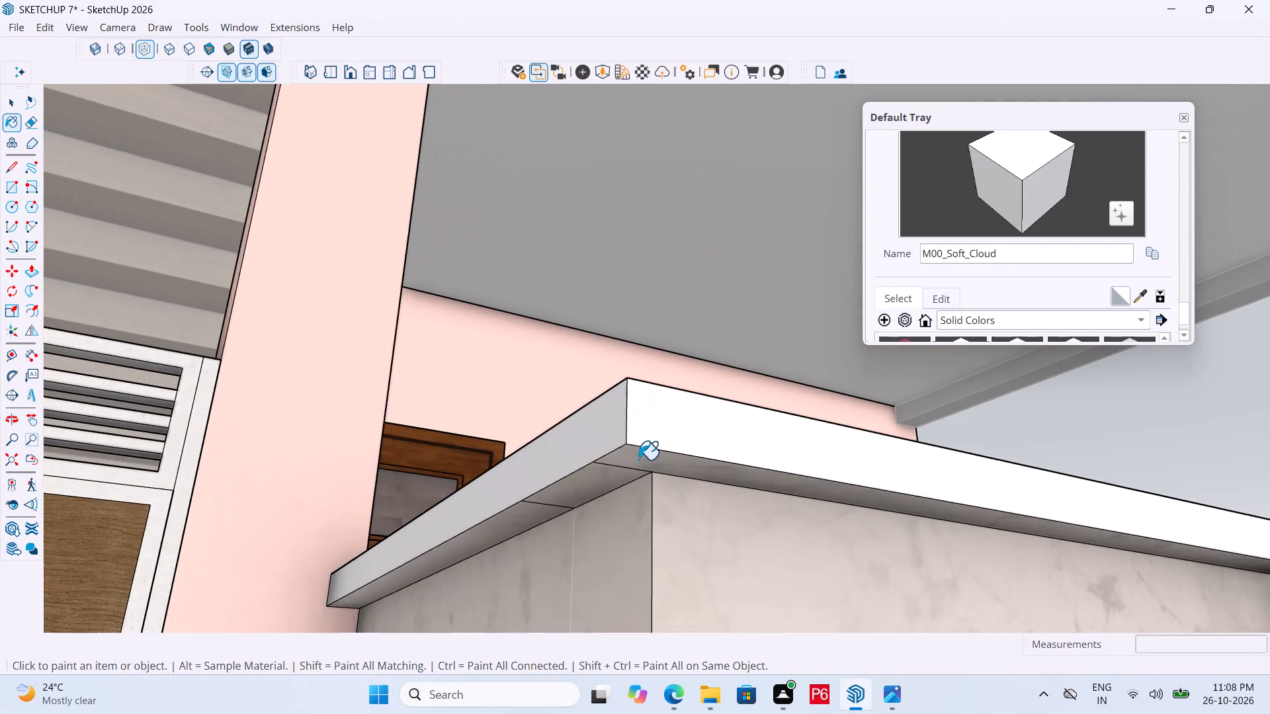
{"action": "left_click", "coordinate": [604, 476]}
{"action": "left_click", "coordinate": [528, 516]}
Paint the inner edge faces of the front boundary wall's cap, including its short return, with M00_Soft_Cloud.
{"action": "middle_click_drag", "start_coordinate": [666, 452], "coordinate": [502, 713]}
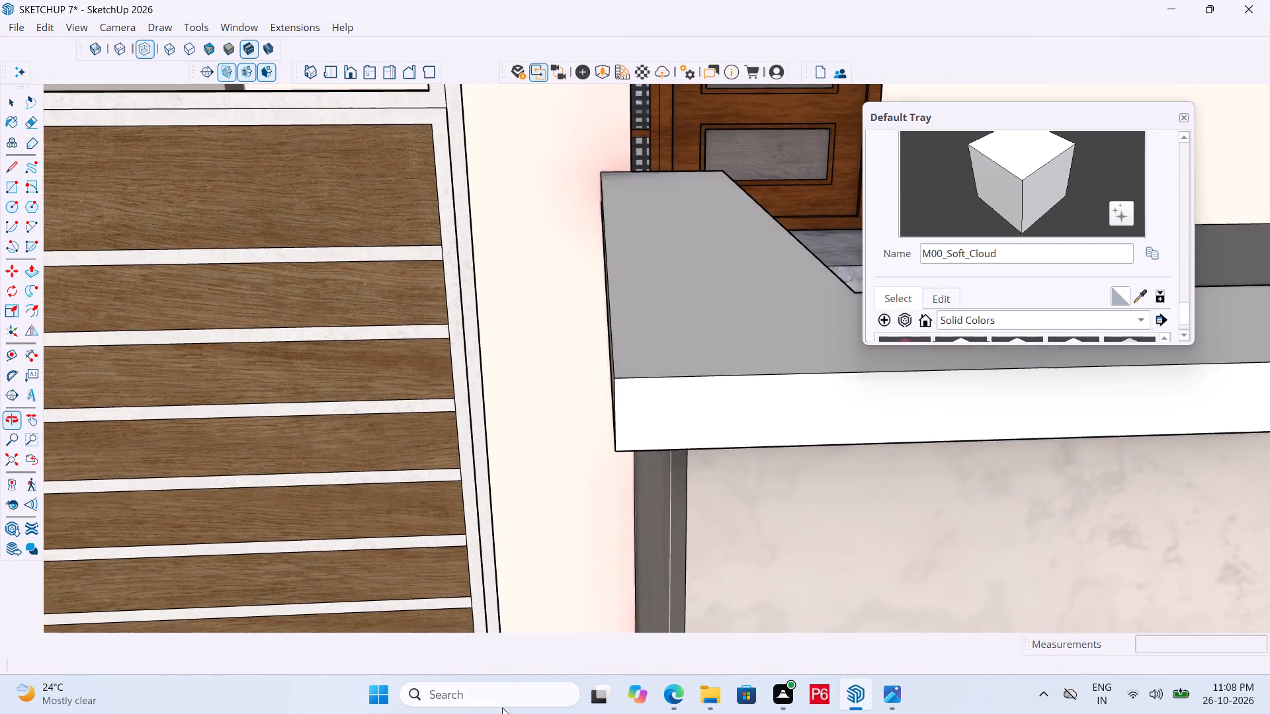
{"action": "scroll", "coordinate": [601, 464], "scroll_direction": "down", "scroll_amount": 6}
{"action": "scroll", "coordinate": [779, 405], "scroll_direction": "down", "scroll_amount": 5}
{"action": "middle_click_drag", "start_coordinate": [916, 405], "coordinate": [412, 423]}
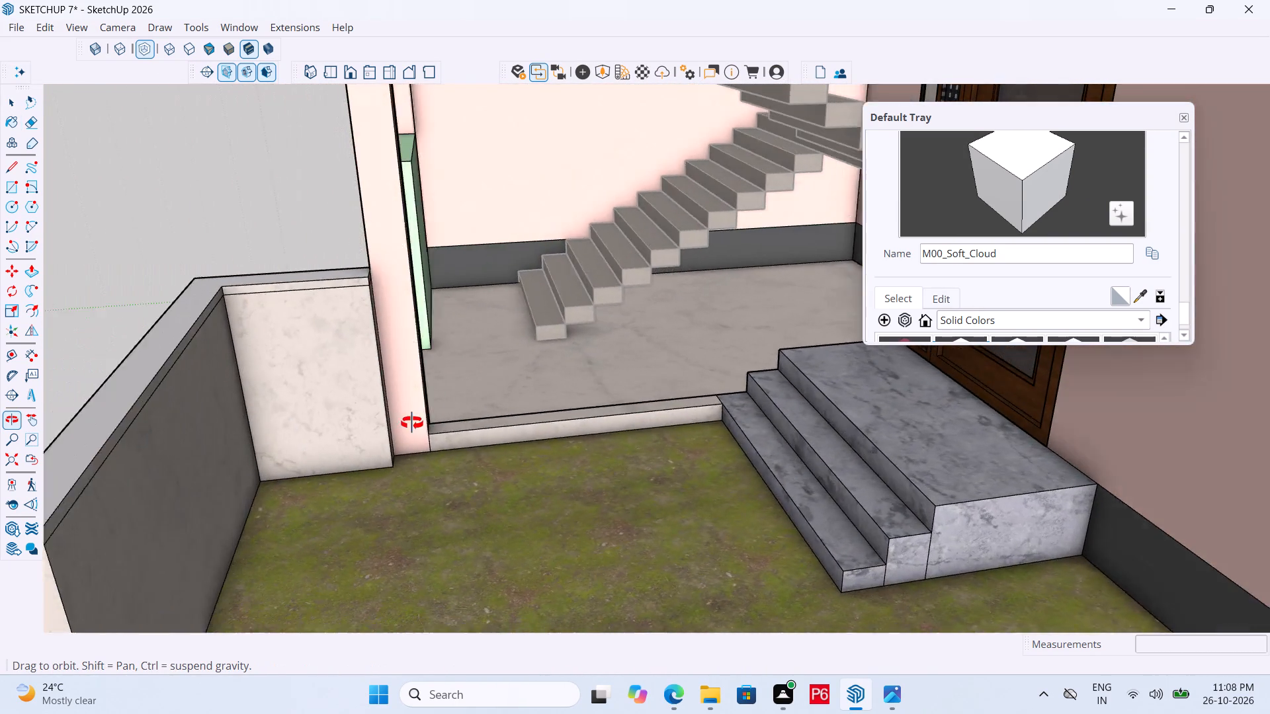
{"action": "middle_click_drag", "start_coordinate": [412, 423], "coordinate": [387, 411]}
{"action": "scroll", "coordinate": [175, 333], "scroll_direction": "up", "scroll_amount": 6}
{"action": "left_click_drag", "start_coordinate": [218, 286], "coordinate": [235, 275]}
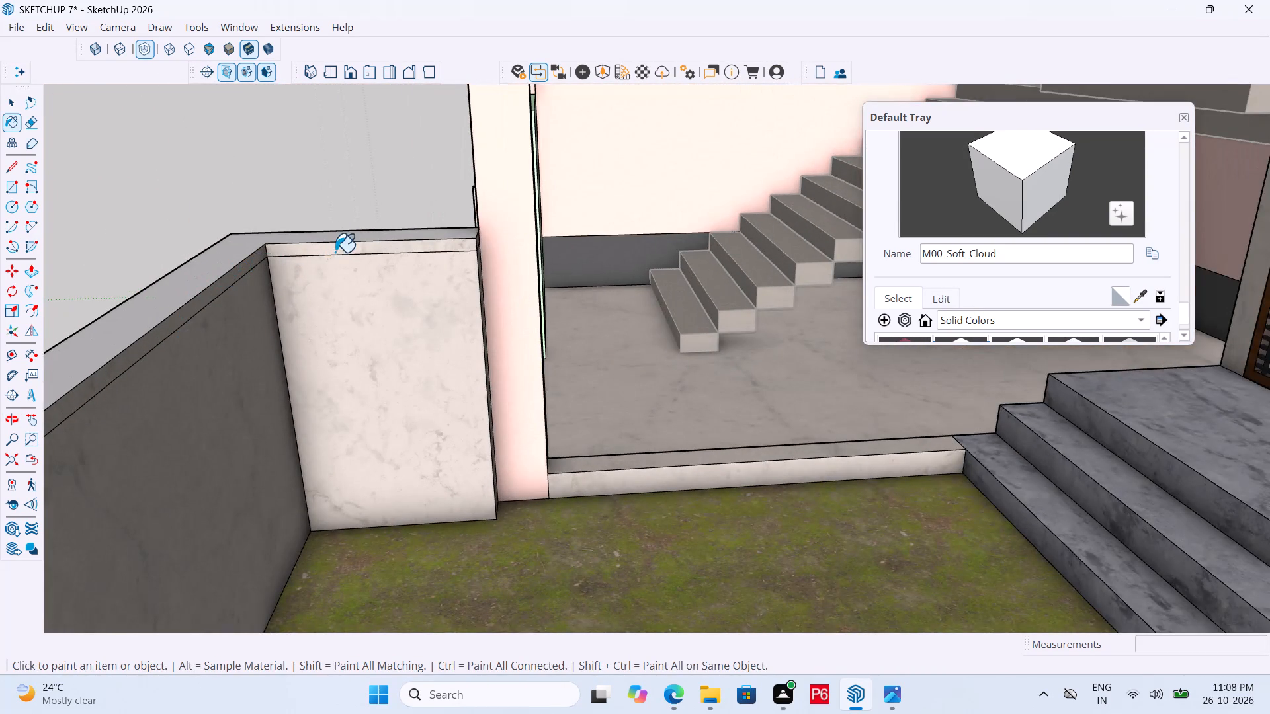
{"action": "left_click", "coordinate": [335, 252]}
Save the model.
{"action": "middle_click_drag", "start_coordinate": [433, 286], "coordinate": [664, 297]}
{"action": "scroll", "coordinate": [396, 345], "scroll_direction": "down", "scroll_amount": 13}
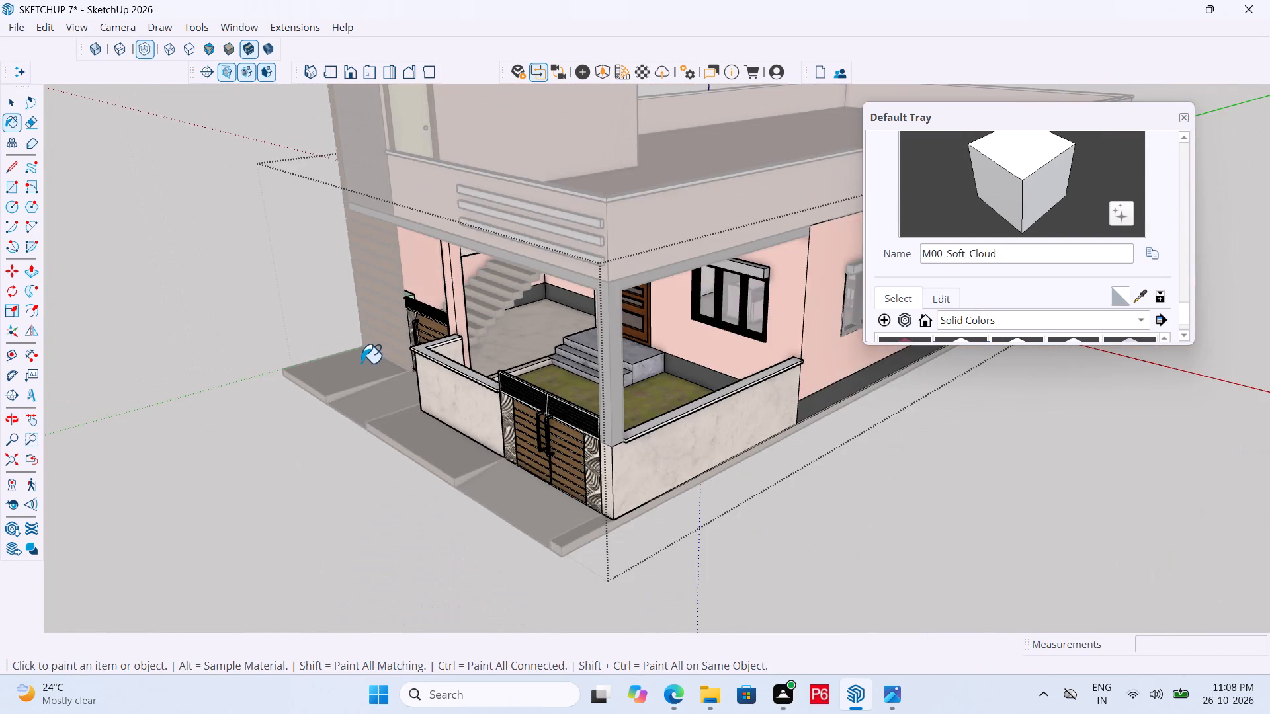
{"action": "middle_click_drag", "start_coordinate": [460, 398], "coordinate": [570, 384]}
{"action": "key", "text": "ctrl+s"}
{"action": "key", "text": "ctrl+s"}
{"action": "key", "text": "ctrl+s"}
{"action": "key", "text": "ctrl+s"}
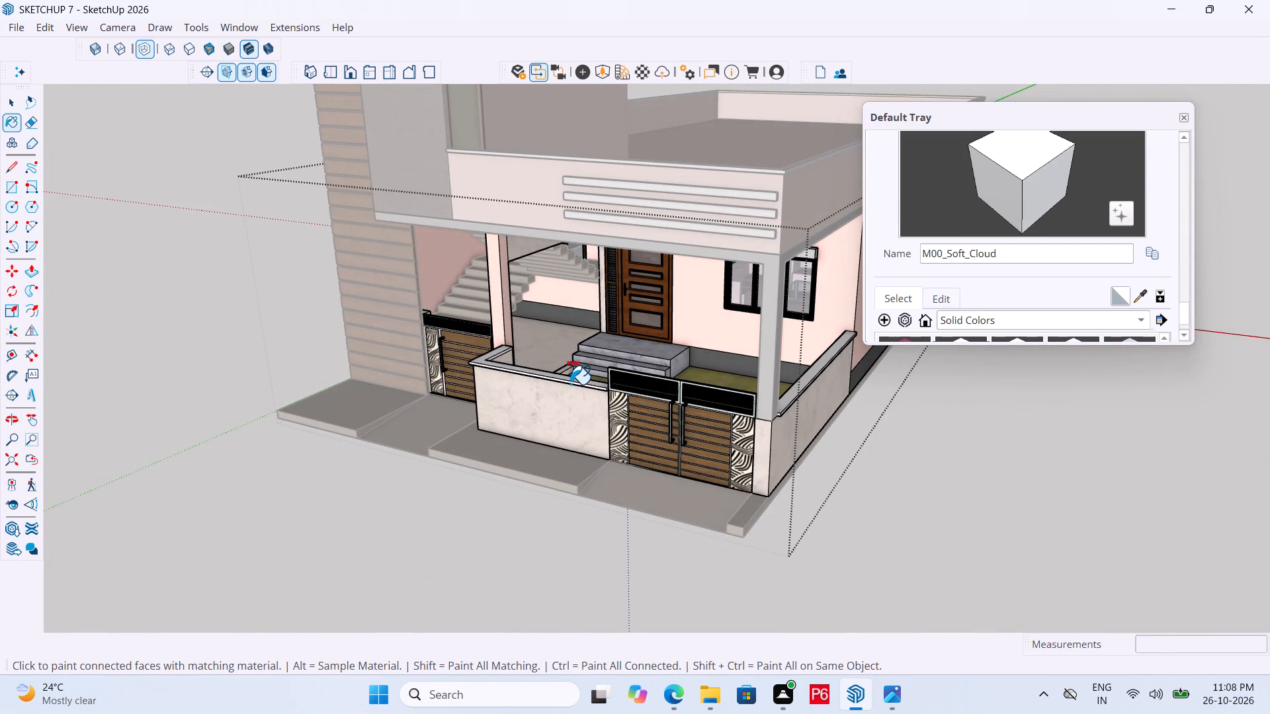
{"action": "key", "text": "ctrl+s"}
{"action": "key", "text": "ctrl+s"}
{"action": "key", "text": "ctrl+s"}
{"action": "key", "text": "ctrl+s"}
{"action": "key", "text": "ctrl+s"}
{"action": "key", "text": "ctrl+s"}
{"action": "key", "text": "ctrl+s"}
{"action": "key", "text": "ctrl+s"}
Stop painting, exit the group being edited and save the whole house model.
{"action": "key", "text": "space"}
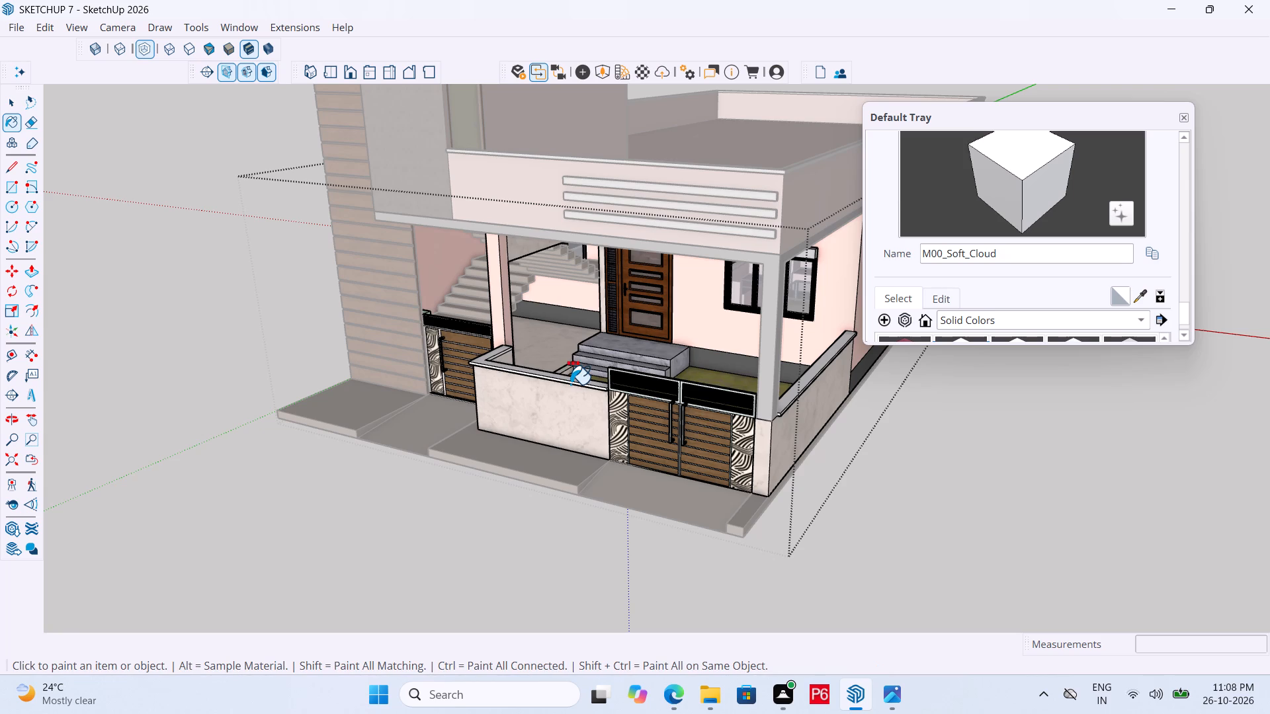
{"action": "key", "text": "space"}
{"action": "left_click", "coordinate": [945, 493]}
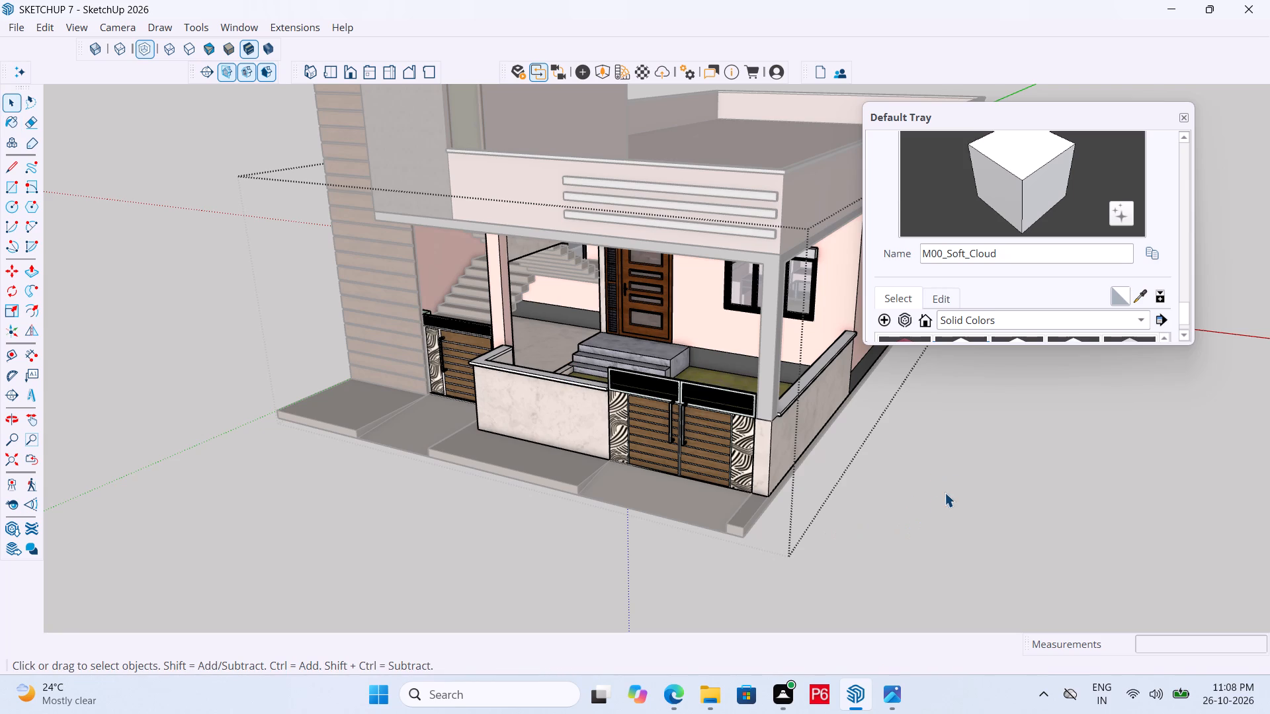
{"action": "middle_click_drag", "start_coordinate": [816, 487], "coordinate": [835, 496]}
{"action": "scroll", "coordinate": [635, 539], "scroll_direction": "down", "scroll_amount": 4}
{"action": "middle_click_drag", "start_coordinate": [777, 516], "coordinate": [858, 471]}
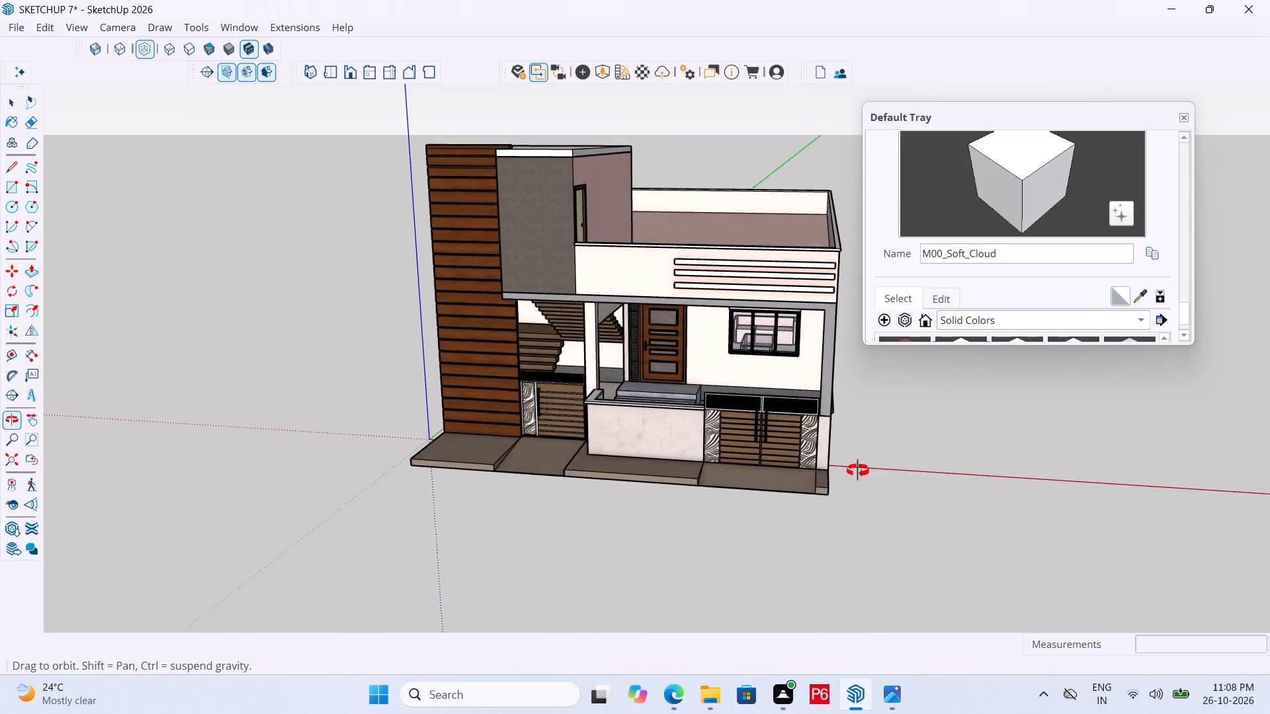
{"action": "middle_click_drag", "start_coordinate": [858, 471], "coordinate": [833, 465]}
{"action": "key", "text": "ctrl+s"}
{"action": "key", "text": "ctrl+s"}
{"action": "key", "text": "ctrl+s"}
{"action": "key", "text": "ctrl+s"}
{"action": "key", "text": "ctrl+s"}
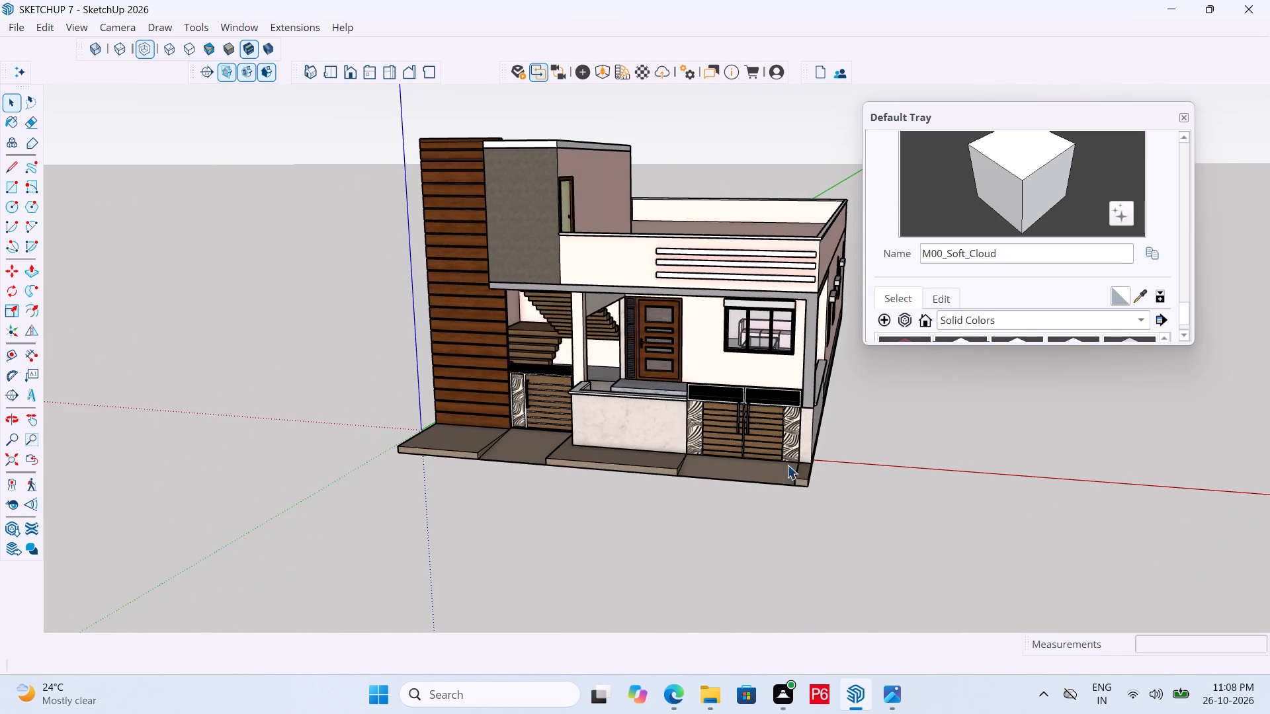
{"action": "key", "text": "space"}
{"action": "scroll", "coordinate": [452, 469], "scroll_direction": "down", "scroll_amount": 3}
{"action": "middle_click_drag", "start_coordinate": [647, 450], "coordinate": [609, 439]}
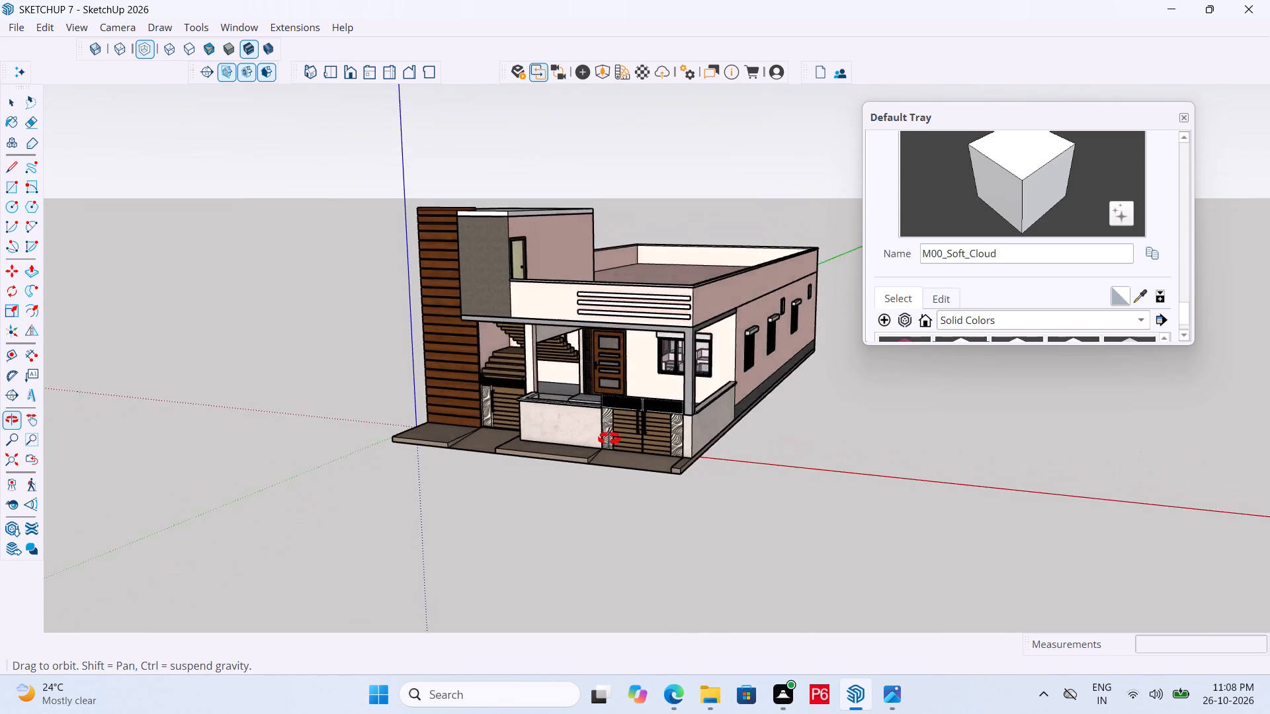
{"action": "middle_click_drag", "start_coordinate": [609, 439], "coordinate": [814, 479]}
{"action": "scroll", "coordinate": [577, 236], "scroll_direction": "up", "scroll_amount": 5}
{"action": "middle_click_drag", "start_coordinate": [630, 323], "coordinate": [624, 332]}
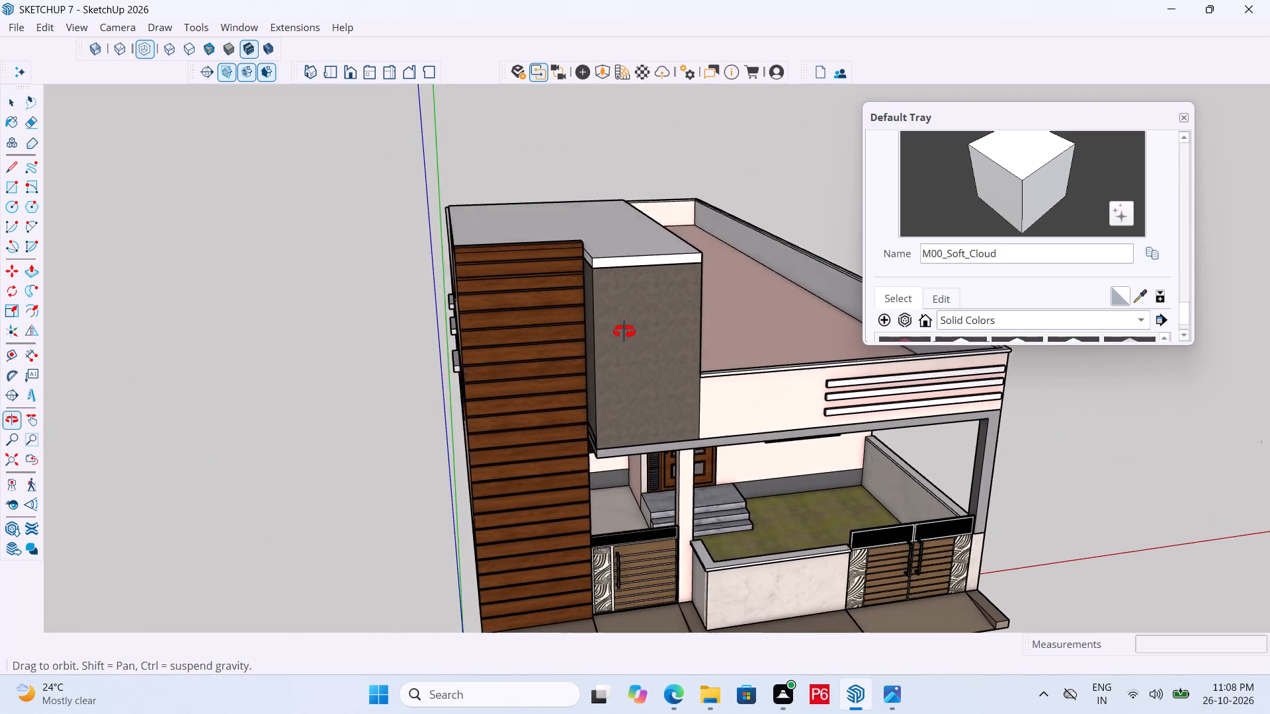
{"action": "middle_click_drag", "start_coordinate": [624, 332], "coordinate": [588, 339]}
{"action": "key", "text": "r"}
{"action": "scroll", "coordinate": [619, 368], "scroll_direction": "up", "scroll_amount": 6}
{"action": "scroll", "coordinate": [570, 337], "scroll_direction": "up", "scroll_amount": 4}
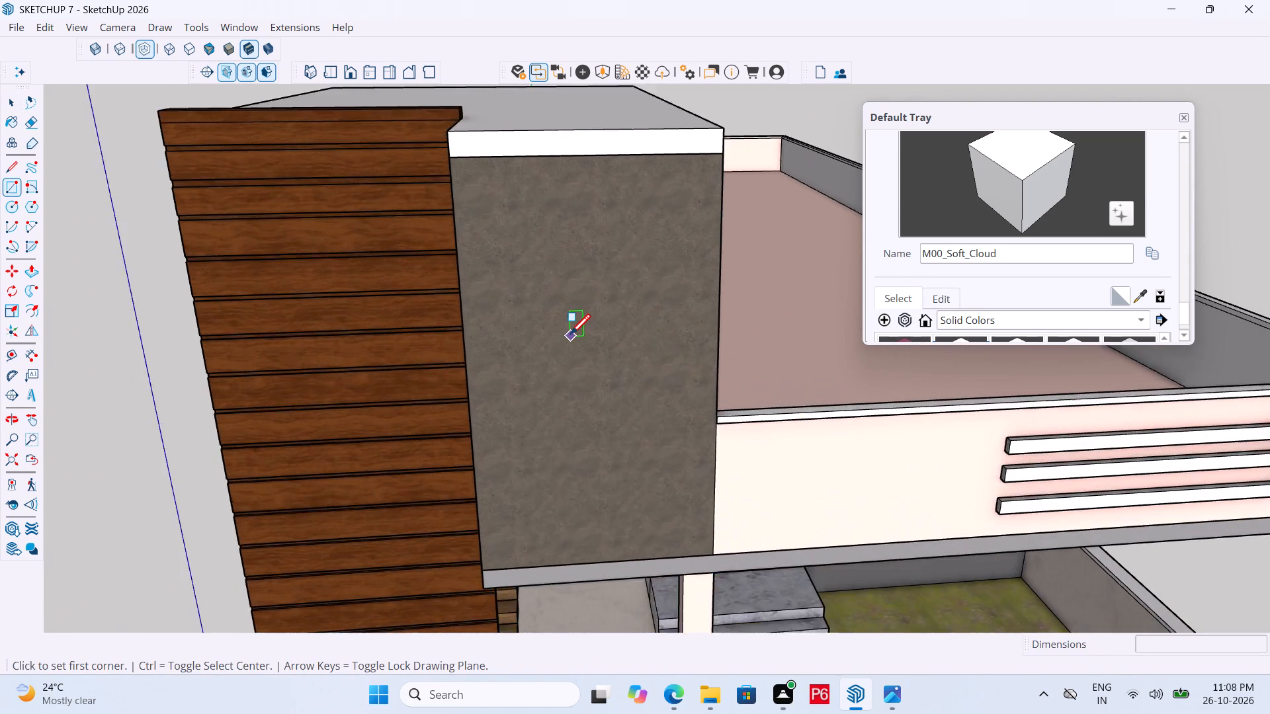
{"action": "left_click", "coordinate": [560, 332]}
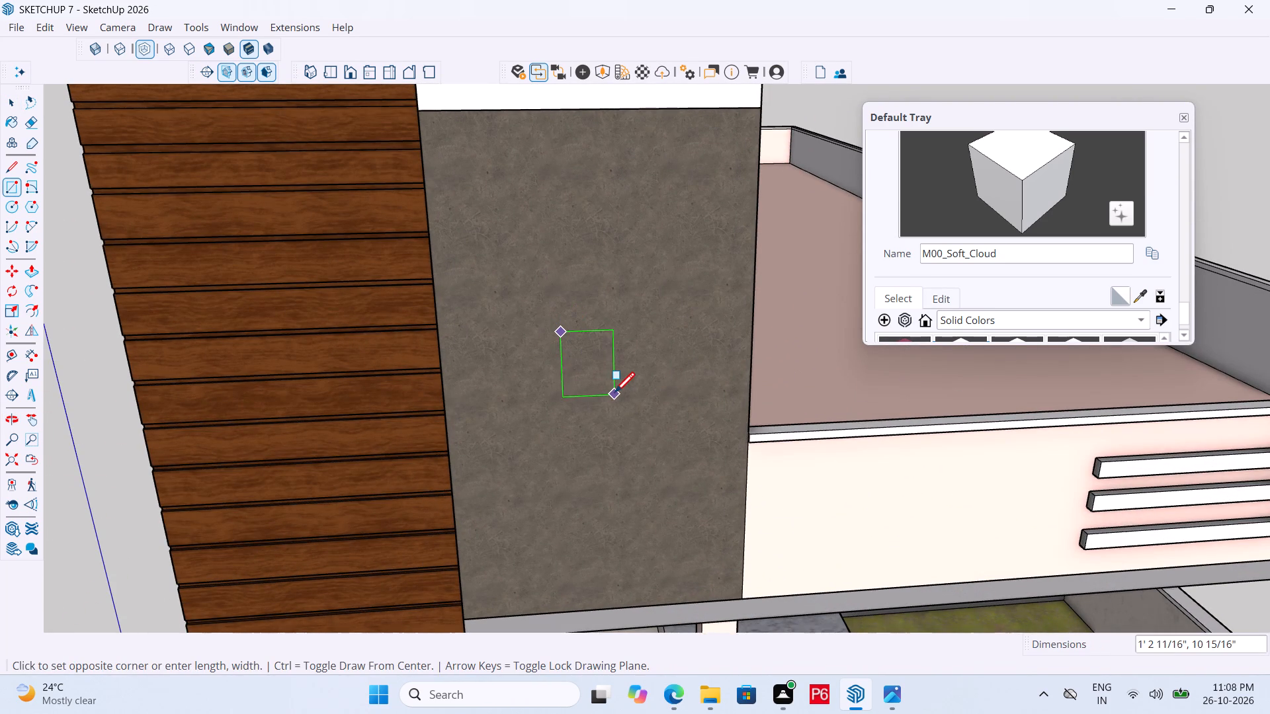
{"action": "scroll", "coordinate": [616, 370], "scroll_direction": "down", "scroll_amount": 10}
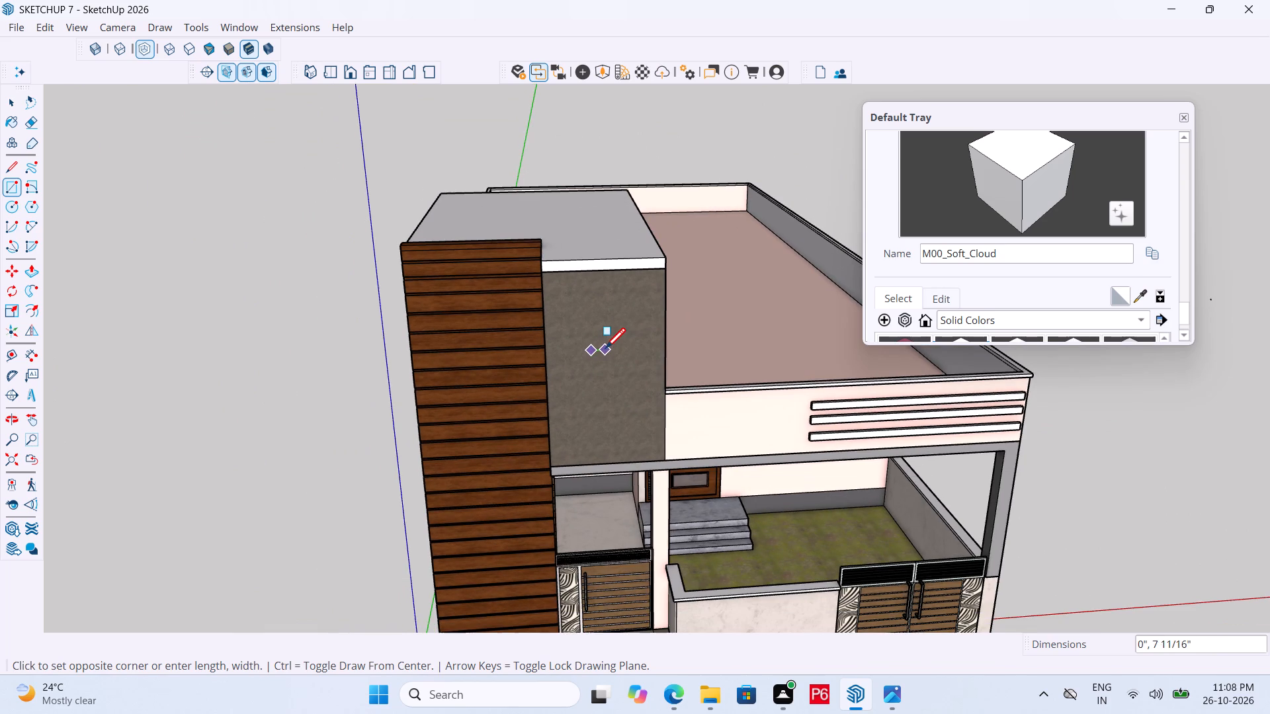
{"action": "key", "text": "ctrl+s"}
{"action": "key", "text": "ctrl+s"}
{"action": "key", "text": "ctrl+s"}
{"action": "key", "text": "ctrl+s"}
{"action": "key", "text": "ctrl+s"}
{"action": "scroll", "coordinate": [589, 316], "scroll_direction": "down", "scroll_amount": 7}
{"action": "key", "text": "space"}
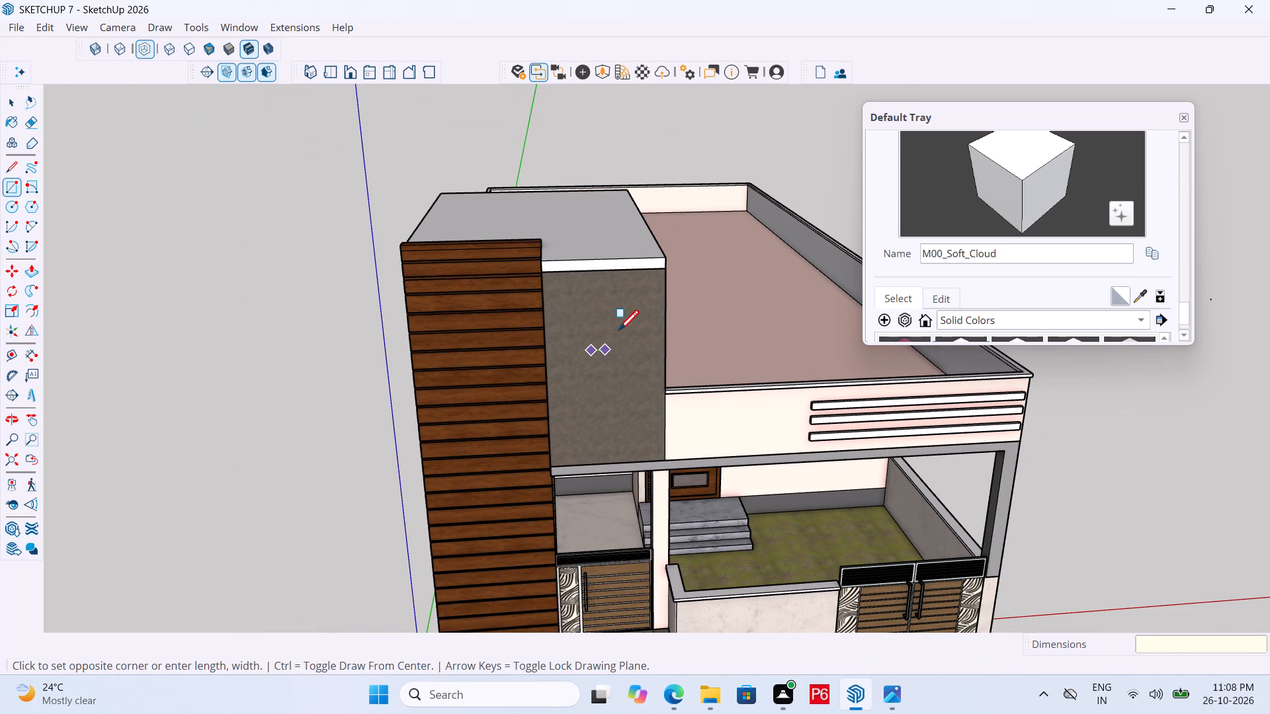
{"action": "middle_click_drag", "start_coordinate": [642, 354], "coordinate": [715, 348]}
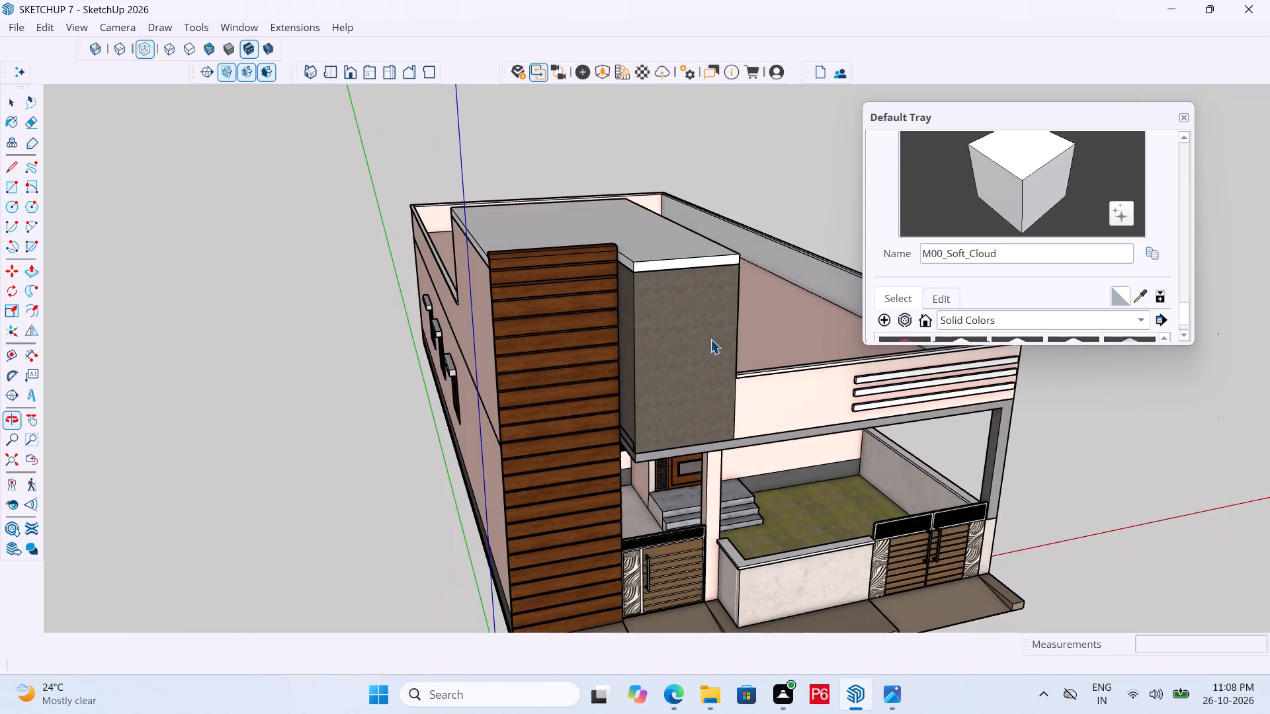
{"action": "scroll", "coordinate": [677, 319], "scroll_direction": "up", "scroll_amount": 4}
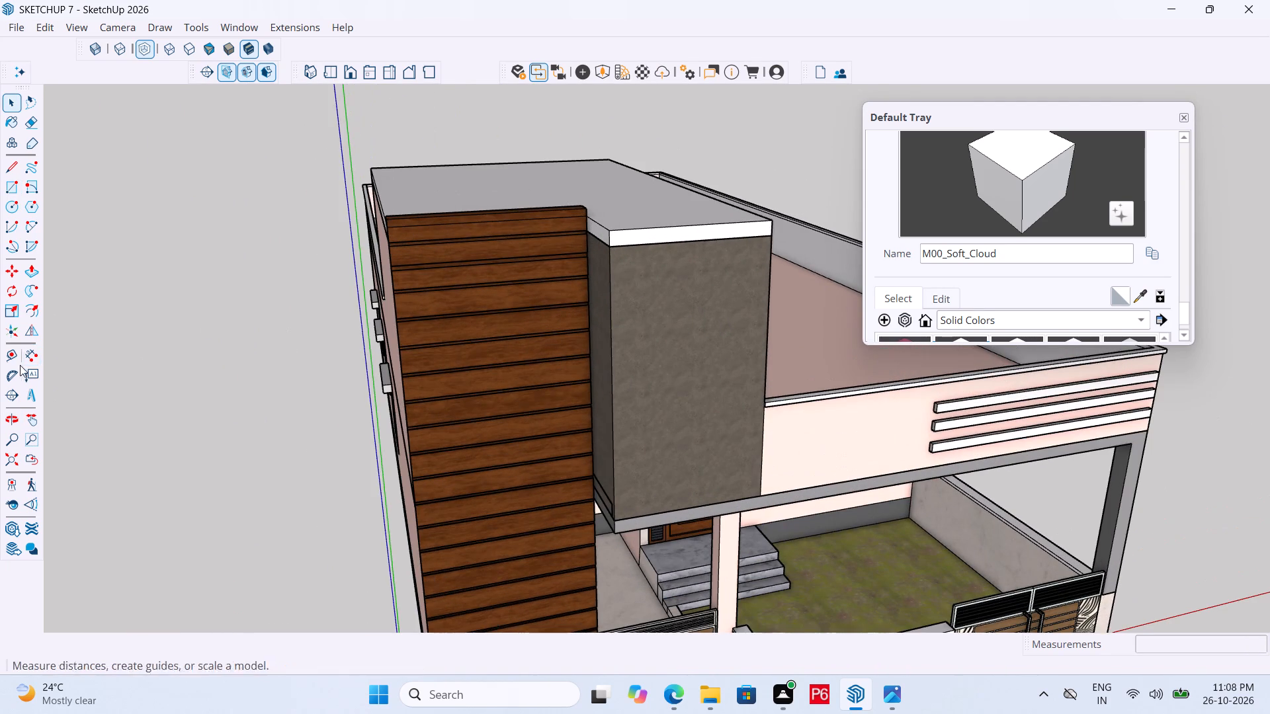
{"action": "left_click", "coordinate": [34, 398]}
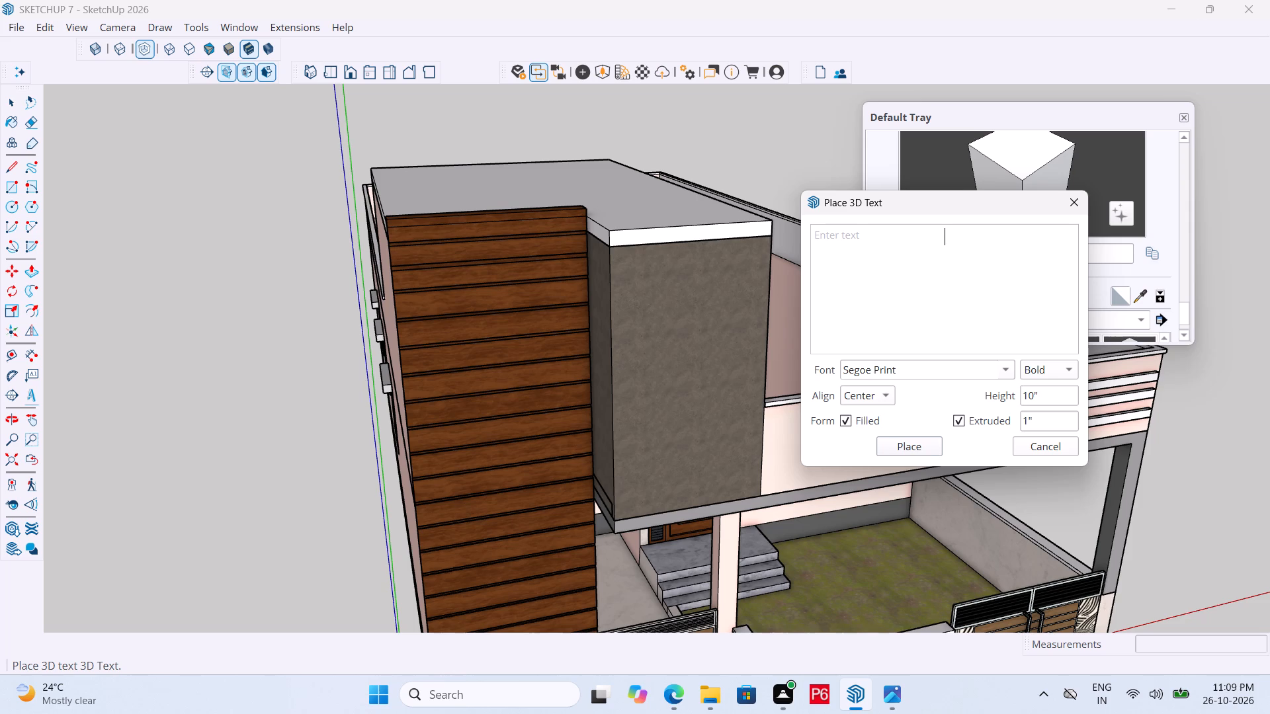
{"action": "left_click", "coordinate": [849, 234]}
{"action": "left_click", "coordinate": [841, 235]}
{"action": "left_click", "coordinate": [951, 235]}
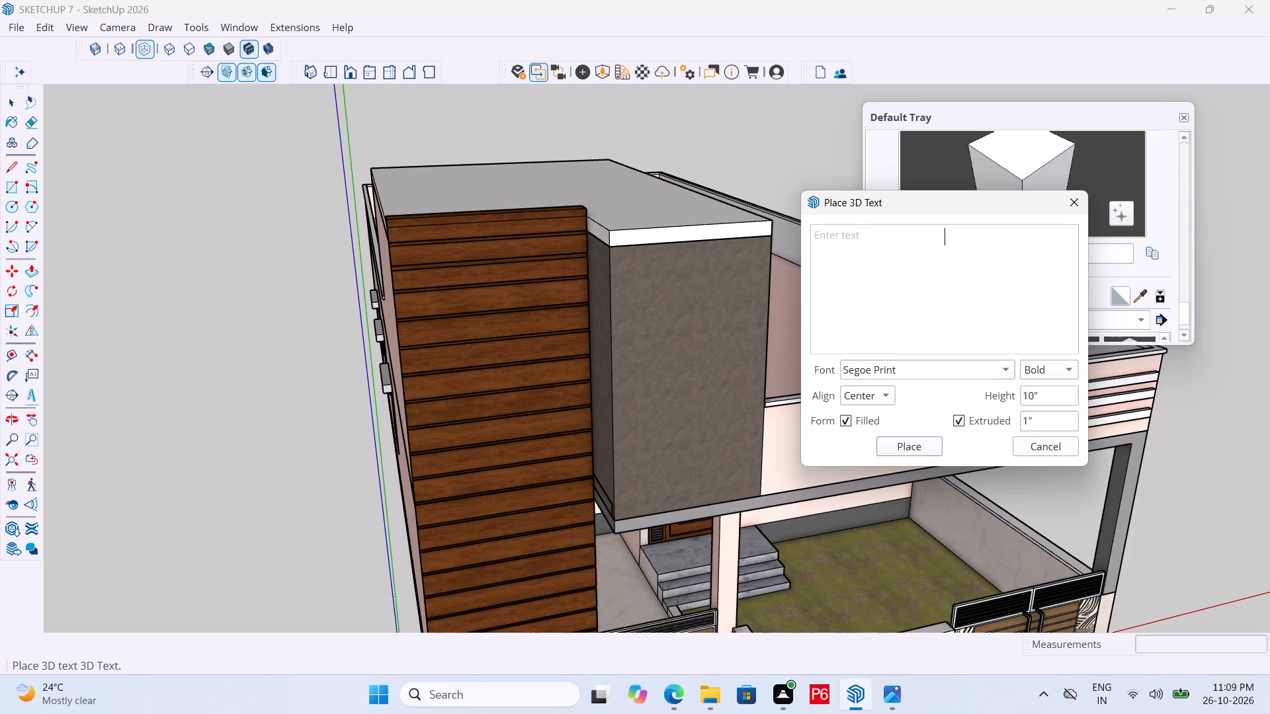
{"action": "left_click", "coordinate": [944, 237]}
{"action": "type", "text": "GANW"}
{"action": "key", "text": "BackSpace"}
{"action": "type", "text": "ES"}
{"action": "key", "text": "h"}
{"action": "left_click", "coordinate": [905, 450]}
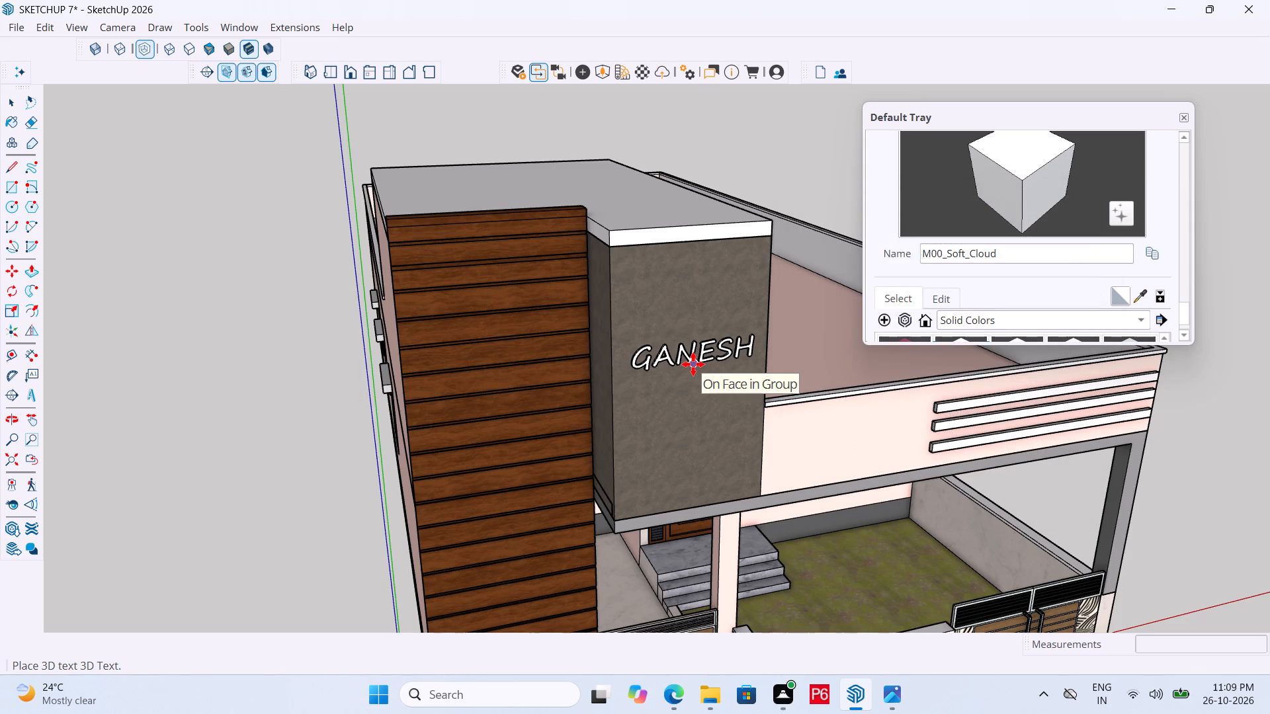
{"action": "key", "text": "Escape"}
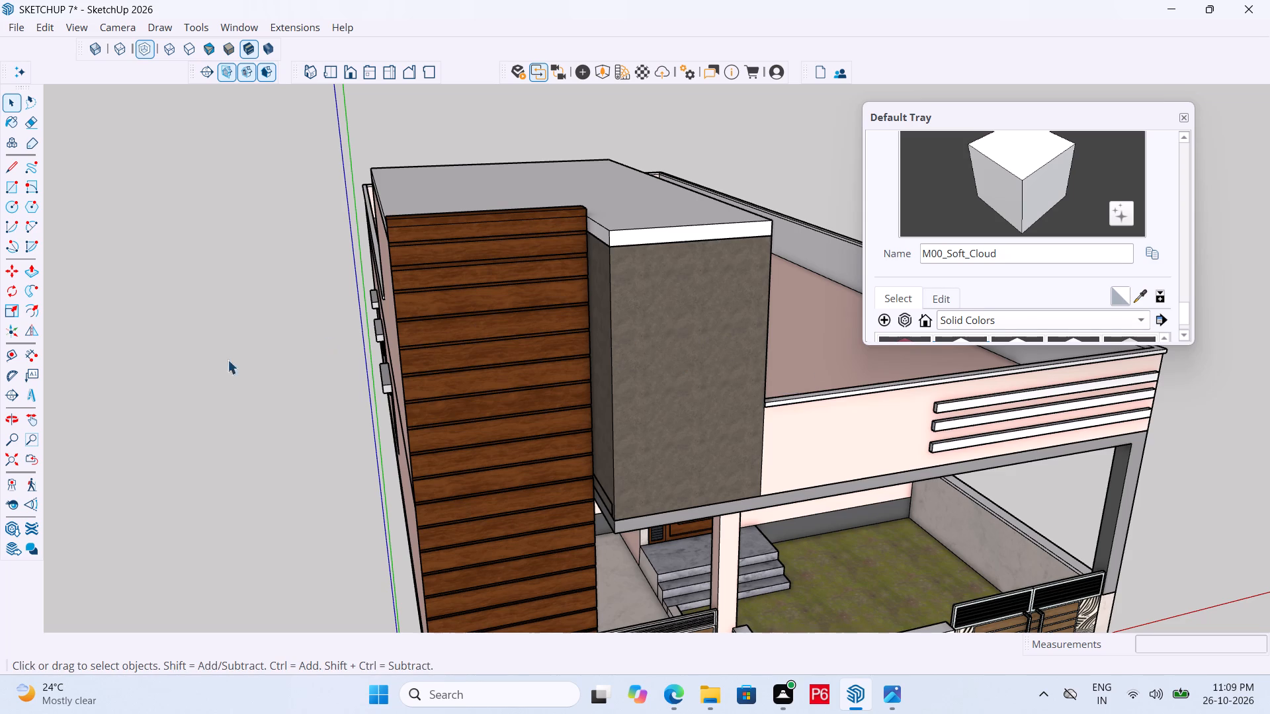
Place the extruded 3D text SHIVA, 10 inches high in bold Segoe Print, on the upper grey block's front face.
{"action": "left_click", "coordinate": [32, 397]}
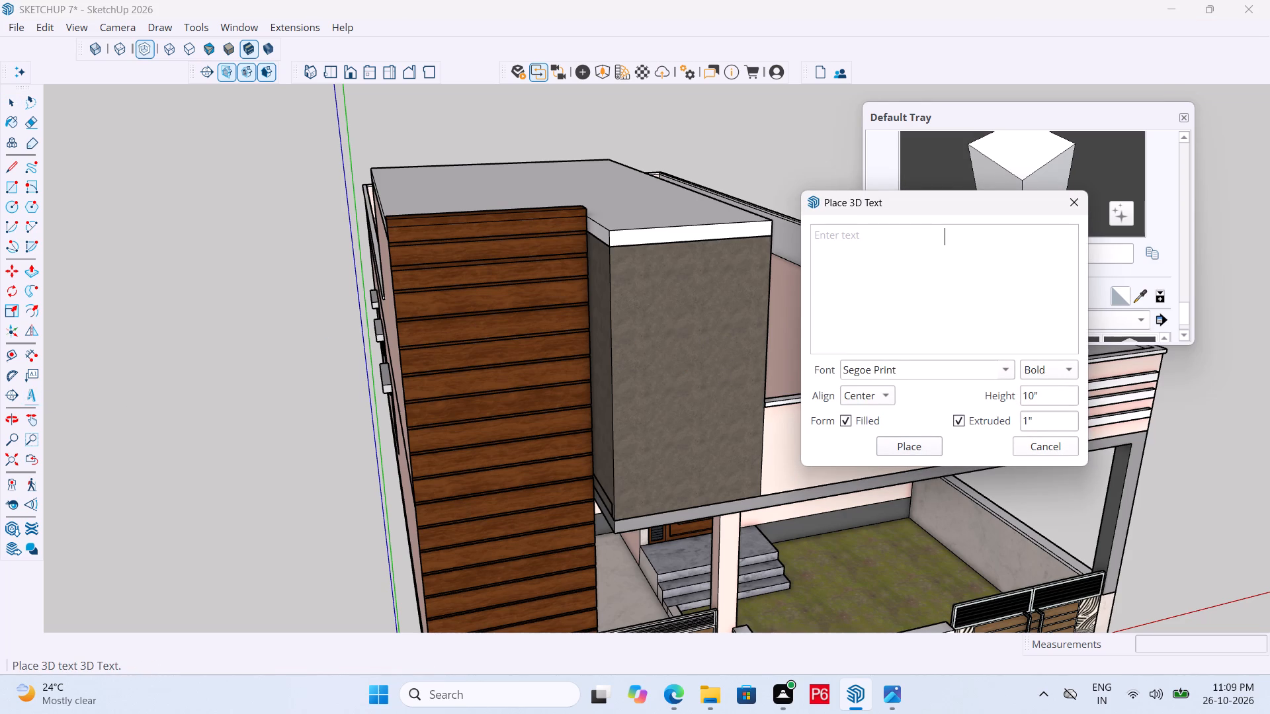
{"action": "type", "text": "SHIB"}
{"action": "key", "text": "BackSpace"}
{"action": "type", "text": "VA"}
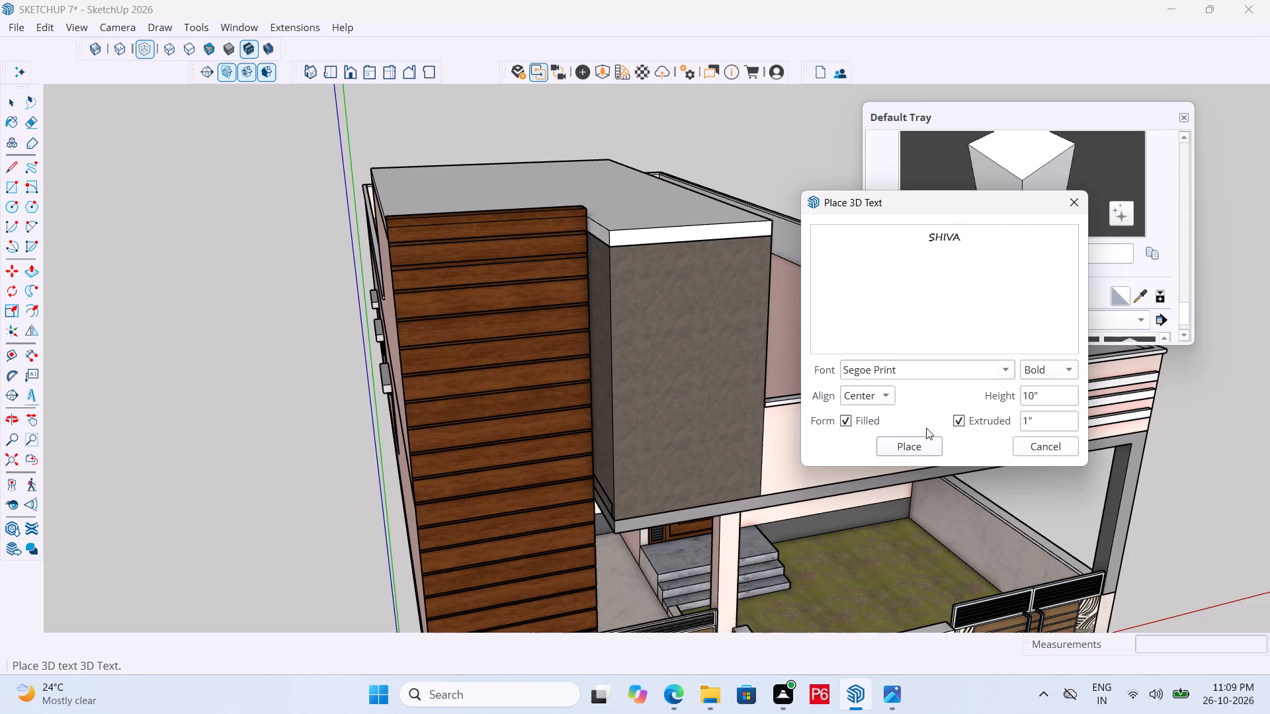
{"action": "left_click", "coordinate": [926, 444]}
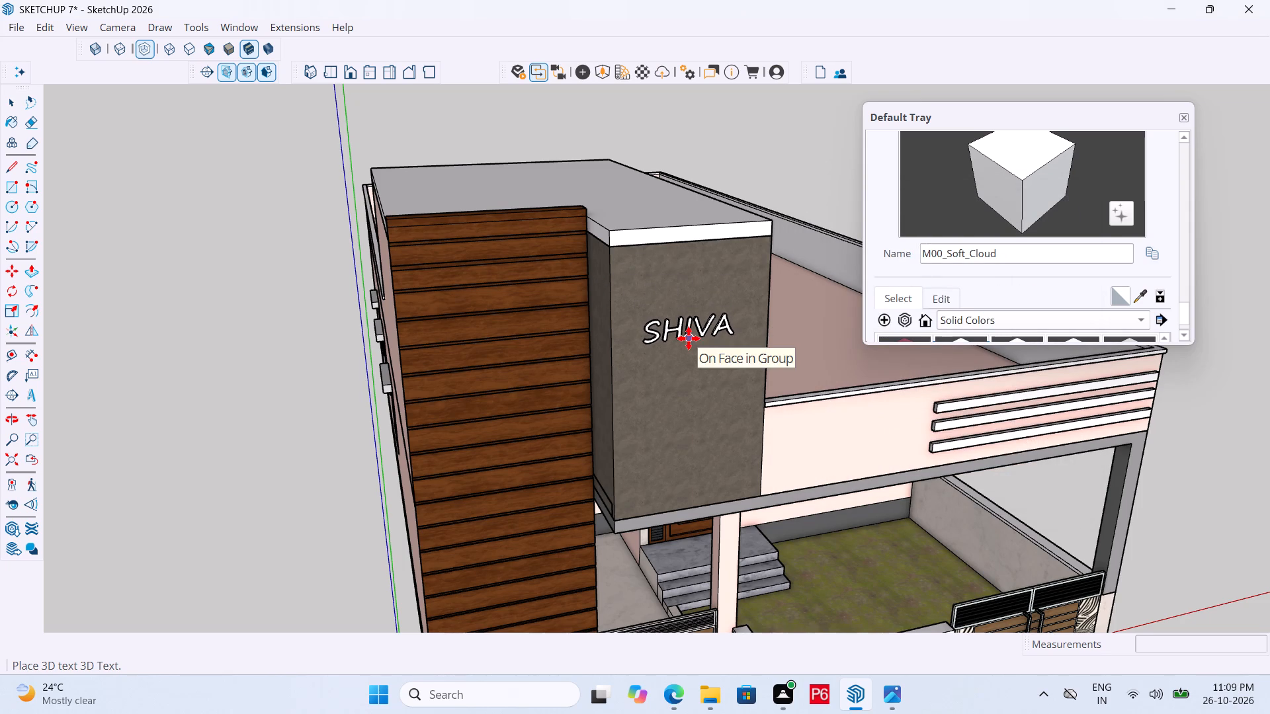
{"action": "left_click", "coordinate": [689, 338]}
Save the model.
{"action": "scroll", "coordinate": [669, 296], "scroll_direction": "down", "scroll_amount": 4}
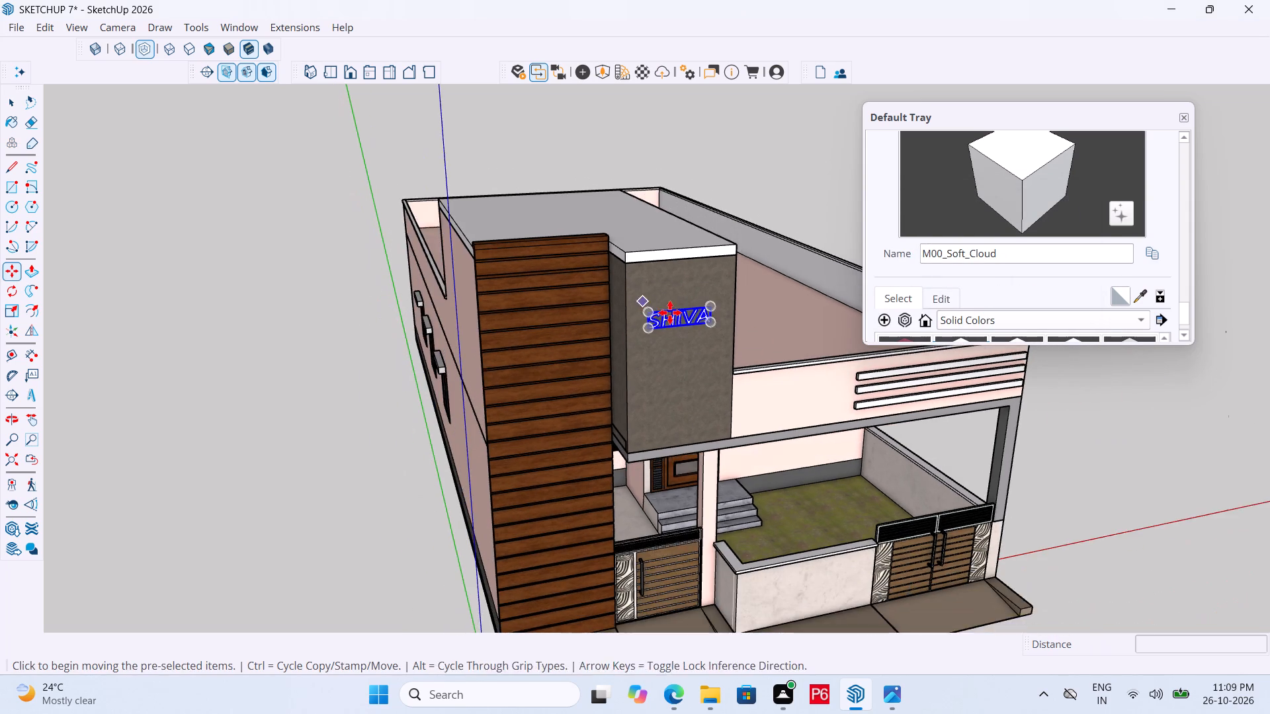
{"action": "middle_click_drag", "start_coordinate": [852, 366], "coordinate": [708, 358]}
{"action": "key", "text": "ctrl+s"}
{"action": "key", "text": "ctrl+s"}
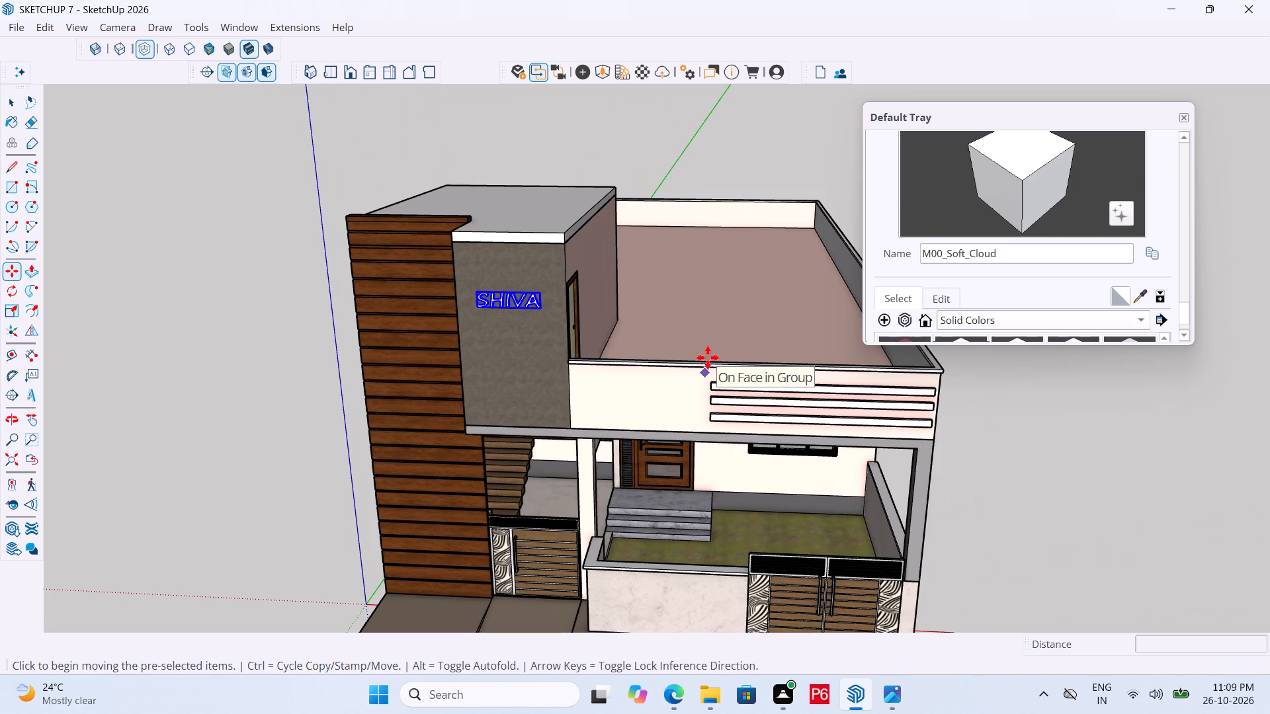
{"action": "key", "text": "ctrl+s"}
{"action": "key", "text": "ctrl+s"}
{"action": "key", "text": "ctrl+s"}
{"action": "key", "text": "ctrl+s"}
{"action": "key", "text": "ctrl+s"}
{"action": "key", "text": "ctrl+s"}
{"action": "key", "text": "ctrl+s"}
{"action": "key", "text": "ctrl+s"}
{"action": "key", "text": "ctrl+s"}
Save the model and clear the selection of the SHIVA text.
{"action": "key", "text": "ctrl+s"}
{"action": "key", "text": "ctrl+s"}
{"action": "key", "text": "ctrl+s"}
{"action": "key", "text": "space"}
{"action": "key", "text": "space"}
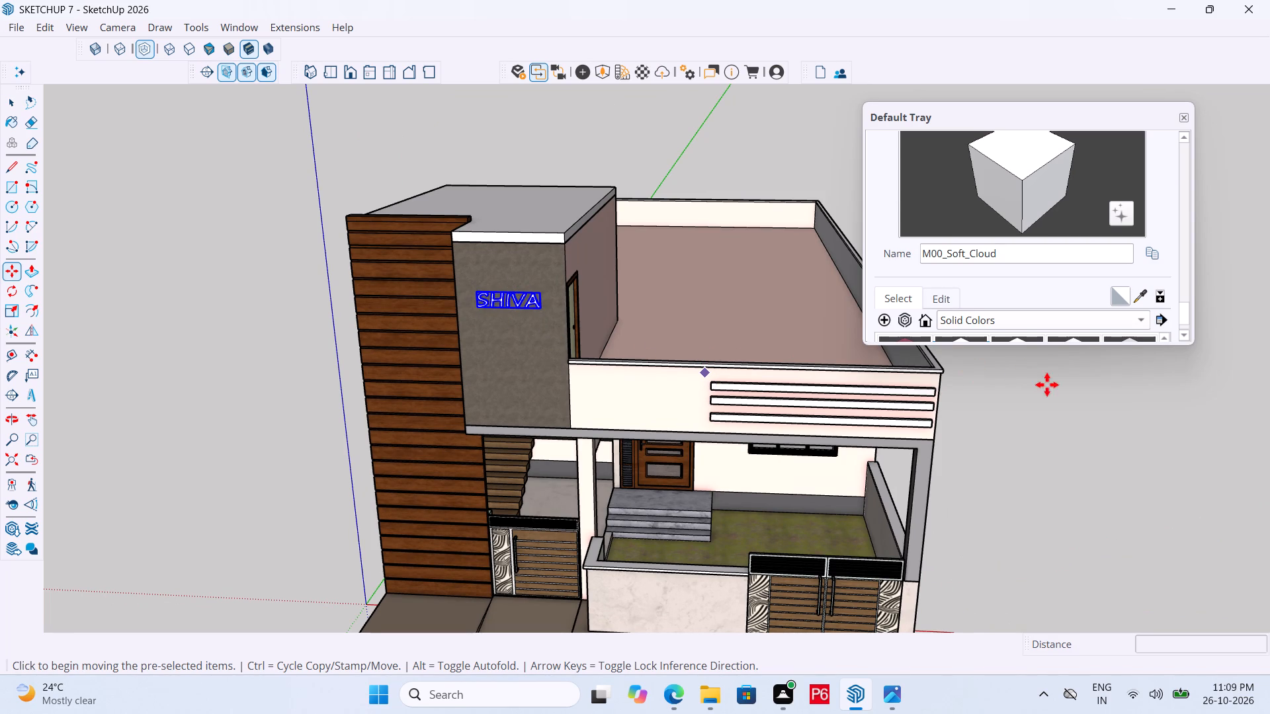
{"action": "key", "text": "space"}
{"action": "left_click", "coordinate": [1022, 425]}
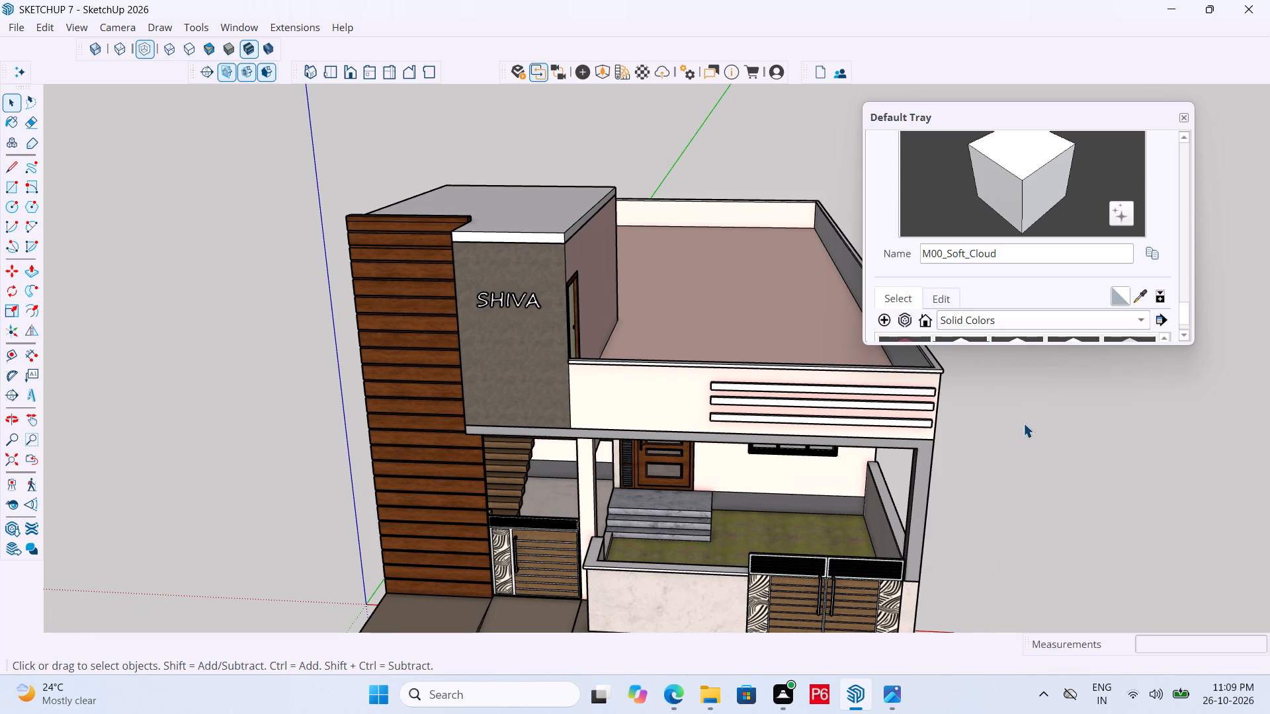
Move the SHIVA text about 1' 2" down the grey block's front face.
{"action": "scroll", "coordinate": [528, 337], "scroll_direction": "up", "scroll_amount": 4}
{"action": "left_click", "coordinate": [517, 285]}
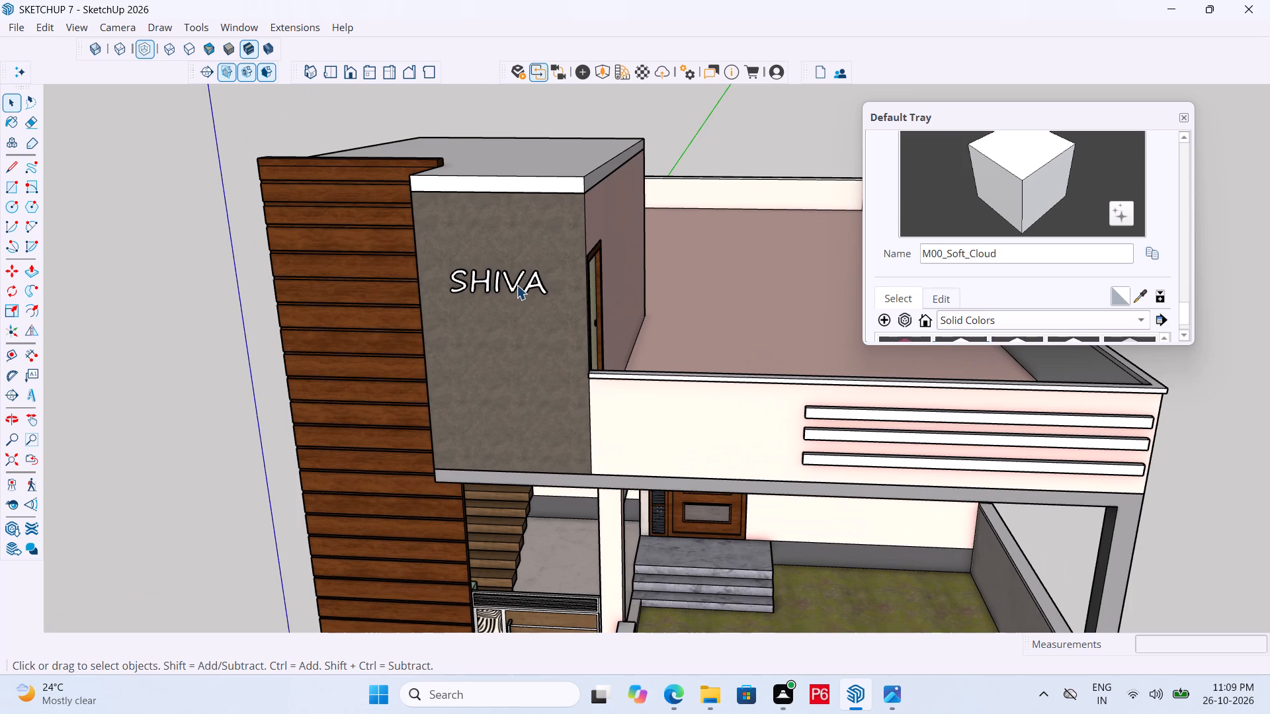
{"action": "scroll", "coordinate": [598, 232], "scroll_direction": "down", "scroll_amount": 3}
{"action": "middle_click_drag", "start_coordinate": [548, 319], "coordinate": [548, 344]}
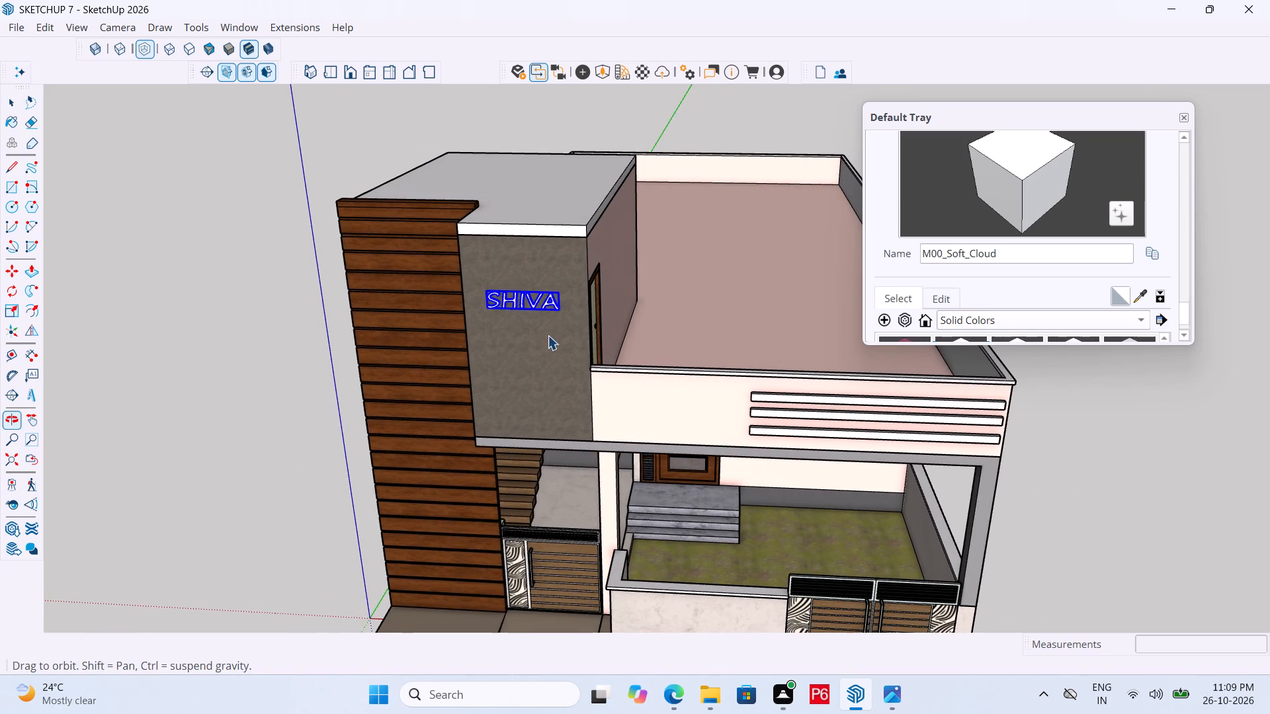
{"action": "scroll", "coordinate": [551, 304], "scroll_direction": "up", "scroll_amount": 4}
{"action": "key", "text": "m"}
{"action": "middle_click_drag", "start_coordinate": [558, 313], "coordinate": [557, 313]}
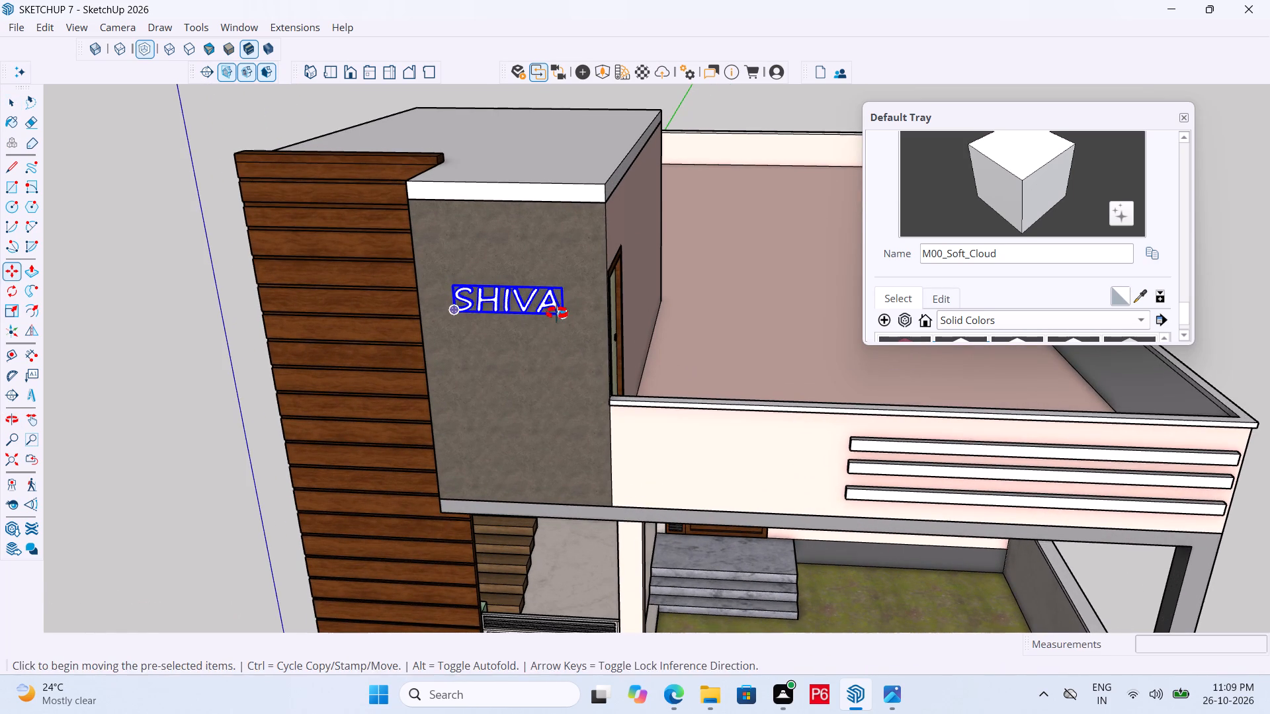
{"action": "middle_click_drag", "start_coordinate": [557, 313], "coordinate": [454, 324]}
{"action": "scroll", "coordinate": [454, 324], "scroll_direction": "up", "scroll_amount": 20}
{"action": "scroll", "coordinate": [454, 324], "scroll_direction": "up", "scroll_amount": 2}
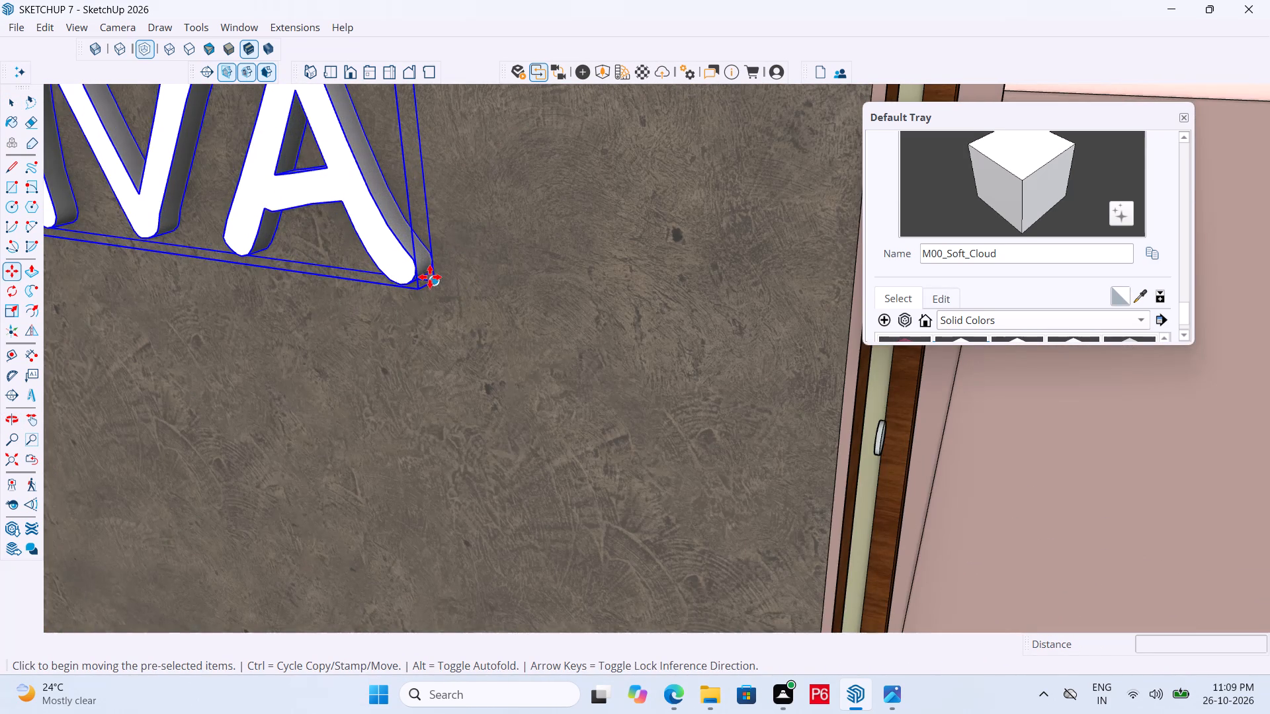
{"action": "left_click", "coordinate": [439, 281]}
{"action": "scroll", "coordinate": [472, 465], "scroll_direction": "down", "scroll_amount": 20}
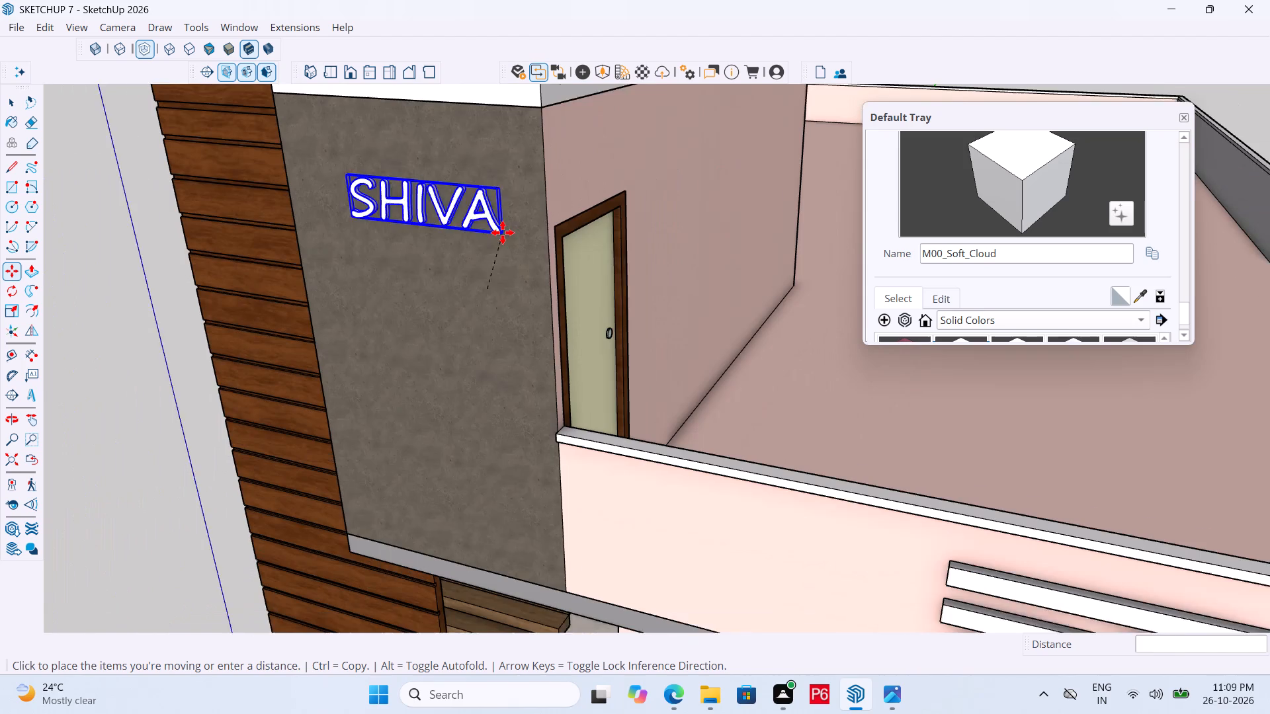
{"action": "left_click", "coordinate": [497, 339]}
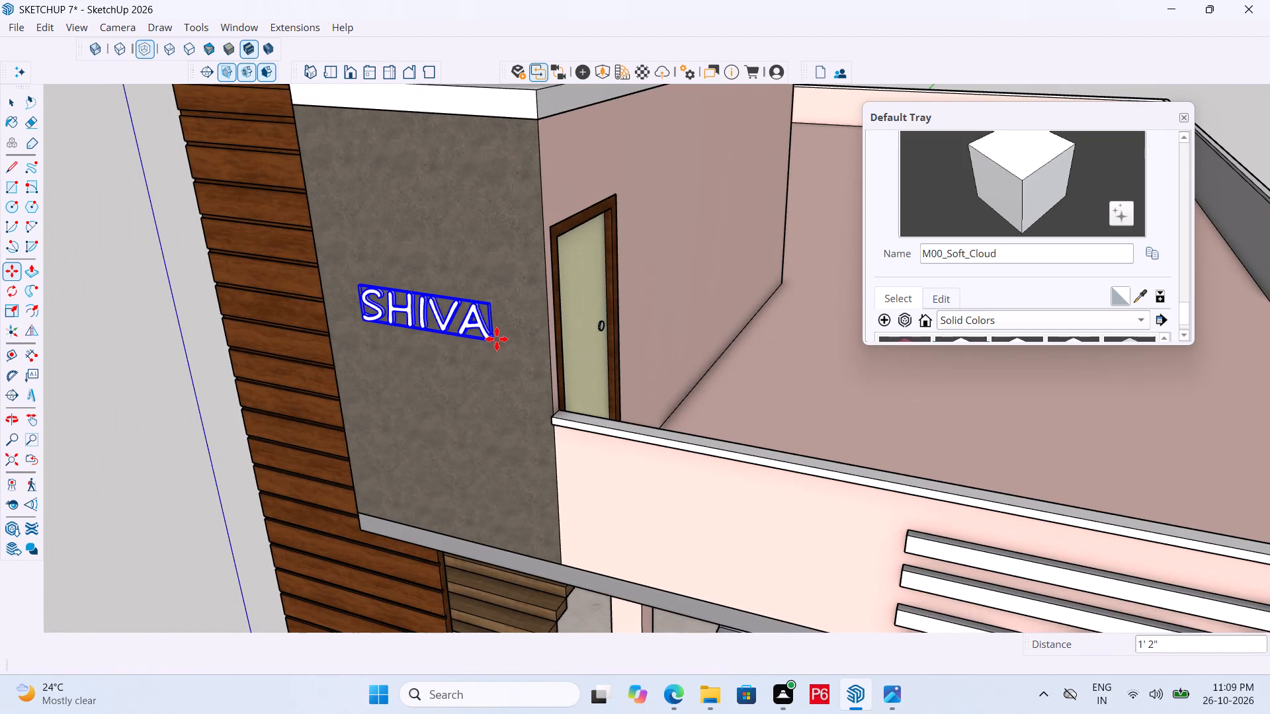
Save the model.
{"action": "key", "text": "ctrl+s"}
{"action": "key", "text": "ctrl+s"}
{"action": "key", "text": "ctrl+s"}
{"action": "key", "text": "ctrl+s"}
{"action": "key", "text": "ctrl+s"}
{"action": "key", "text": "ctrl+s"}
Move the SHIVA text about 6 1/2" up the grey block's front face.
{"action": "middle_click_drag", "start_coordinate": [497, 343], "coordinate": [525, 335]}
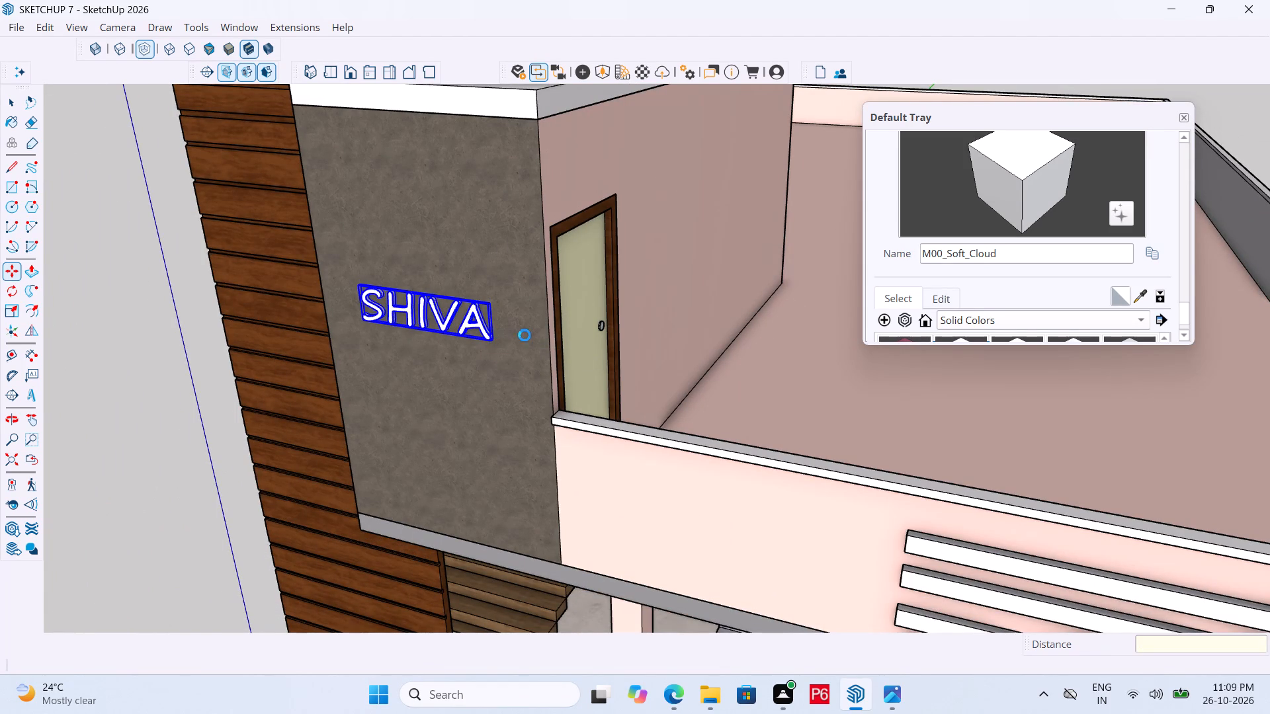
{"action": "middle_click_drag", "start_coordinate": [525, 335], "coordinate": [527, 333]}
{"action": "scroll", "coordinate": [461, 333], "scroll_direction": "down", "scroll_amount": 4}
{"action": "middle_click_drag", "start_coordinate": [491, 340], "coordinate": [538, 360]}
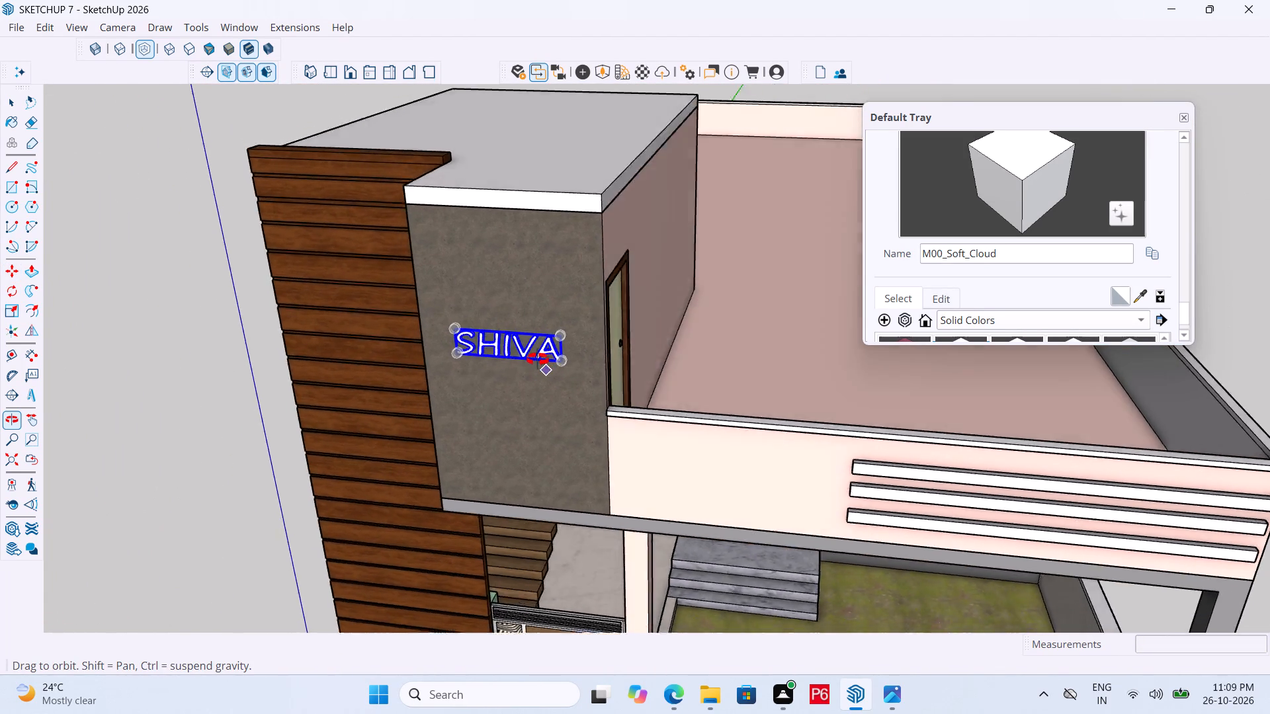
{"action": "middle_click_drag", "start_coordinate": [538, 360], "coordinate": [564, 333]}
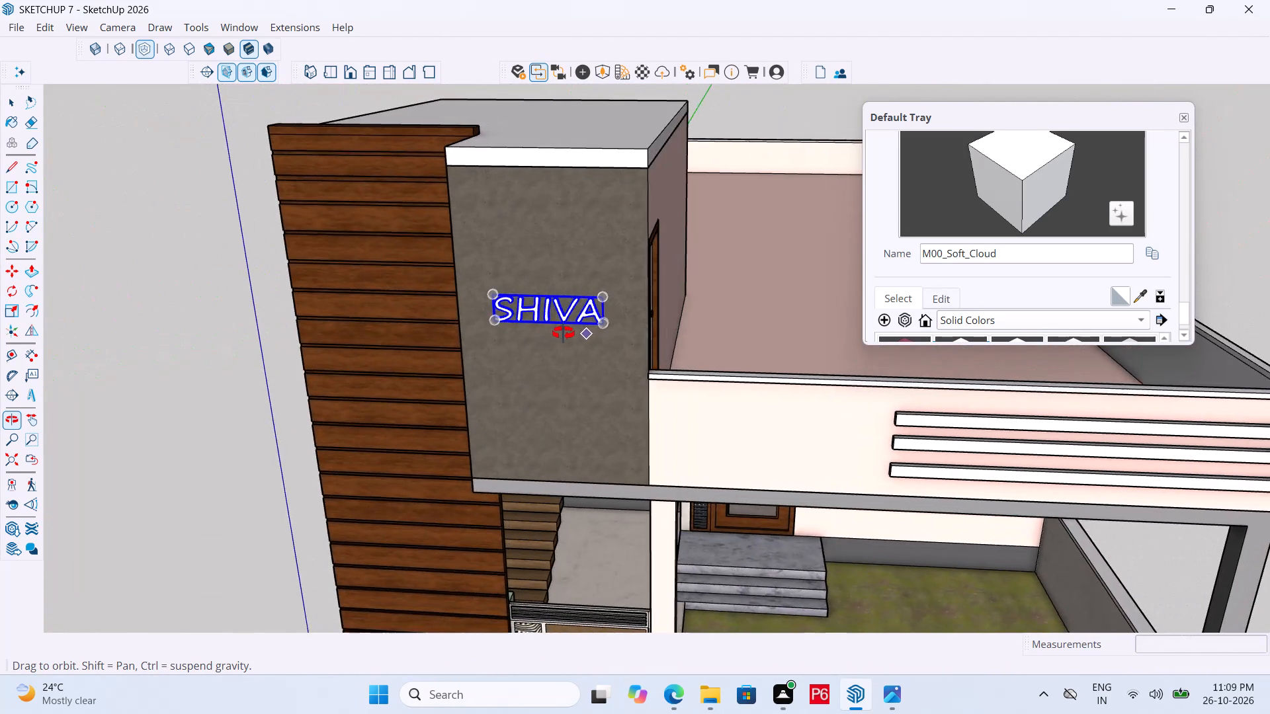
{"action": "middle_click_drag", "start_coordinate": [564, 333], "coordinate": [524, 329]}
{"action": "scroll", "coordinate": [523, 325], "scroll_direction": "up", "scroll_amount": 5}
{"action": "scroll", "coordinate": [564, 274], "scroll_direction": "up", "scroll_amount": 1}
{"action": "middle_click_drag", "start_coordinate": [564, 274], "coordinate": [376, 288]}
{"action": "scroll", "coordinate": [376, 288], "scroll_direction": "up", "scroll_amount": 10}
{"action": "left_click", "coordinate": [423, 213]}
{"action": "scroll", "coordinate": [425, 196], "scroll_direction": "down", "scroll_amount": 4}
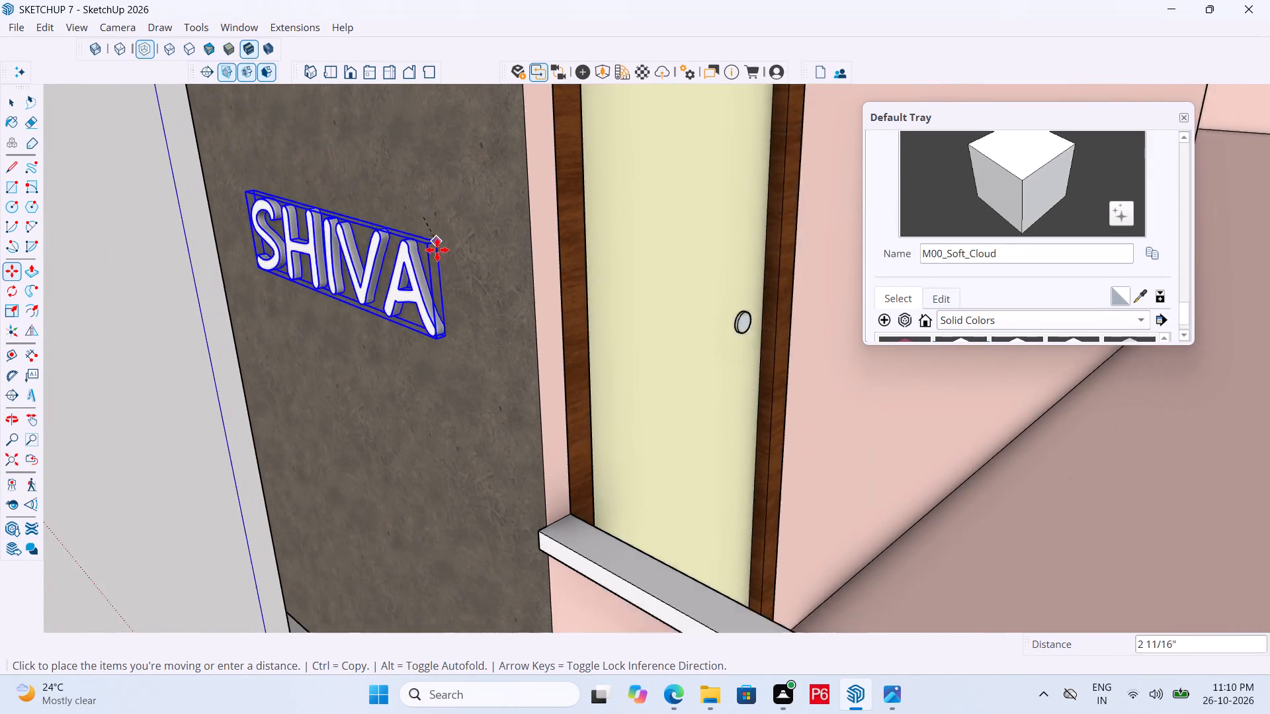
{"action": "scroll", "coordinate": [437, 250], "scroll_direction": "down", "scroll_amount": 2}
{"action": "left_click", "coordinate": [429, 171]}
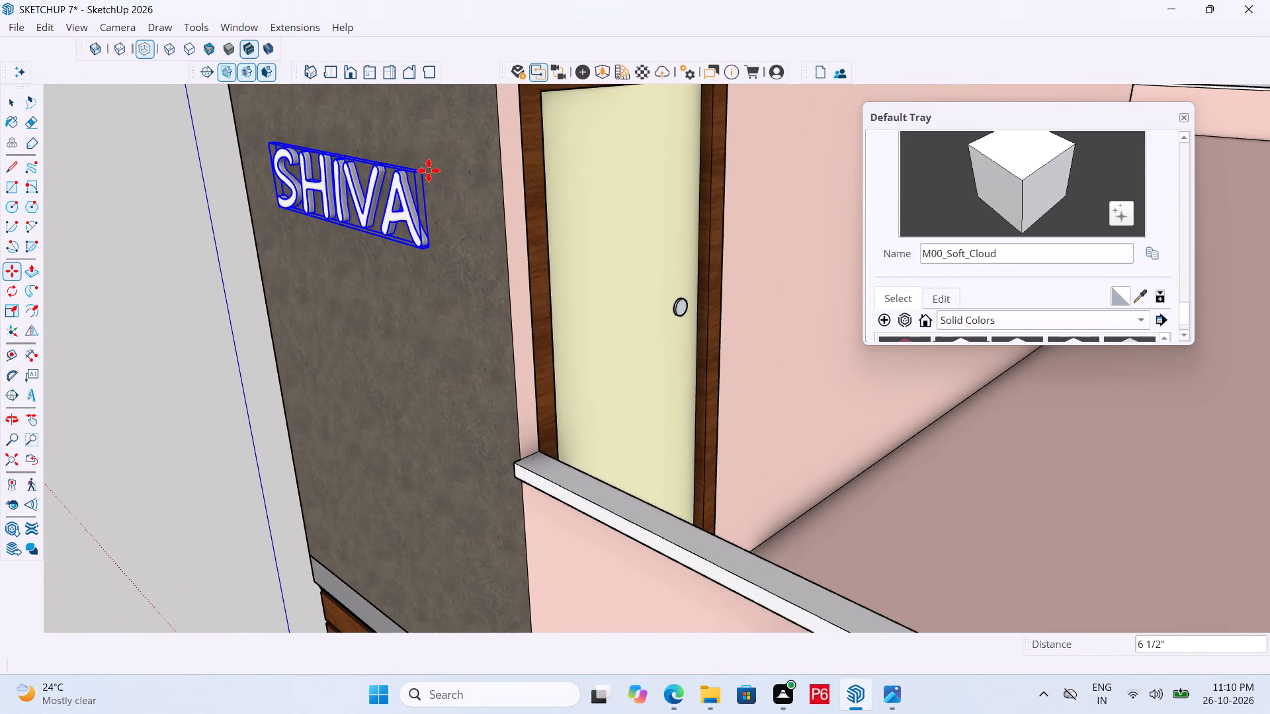
Save the model.
{"action": "middle_click_drag", "start_coordinate": [448, 308], "coordinate": [653, 297]}
{"action": "scroll", "coordinate": [480, 303], "scroll_direction": "down", "scroll_amount": 4}
{"action": "key", "text": "ctrl+s"}
{"action": "key", "text": "ctrl+s"}
{"action": "key", "text": "ctrl+s"}
{"action": "key", "text": "ctrl+s"}
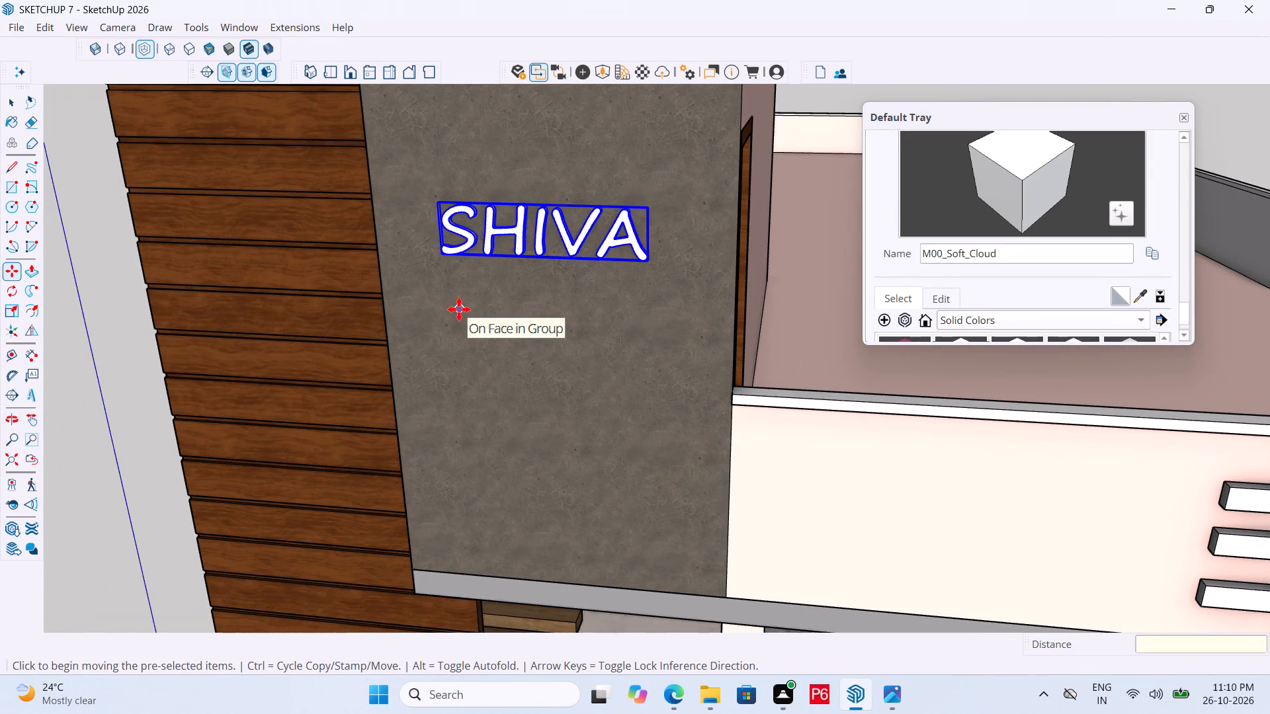
{"action": "key", "text": "ctrl+s"}
{"action": "key", "text": "ctrl+s"}
{"action": "key", "text": "ctrl+s"}
Draw a small upright rectangle on the grey block's front face, just below the SHIVA text.
{"action": "scroll", "coordinate": [438, 337], "scroll_direction": "down", "scroll_amount": 5}
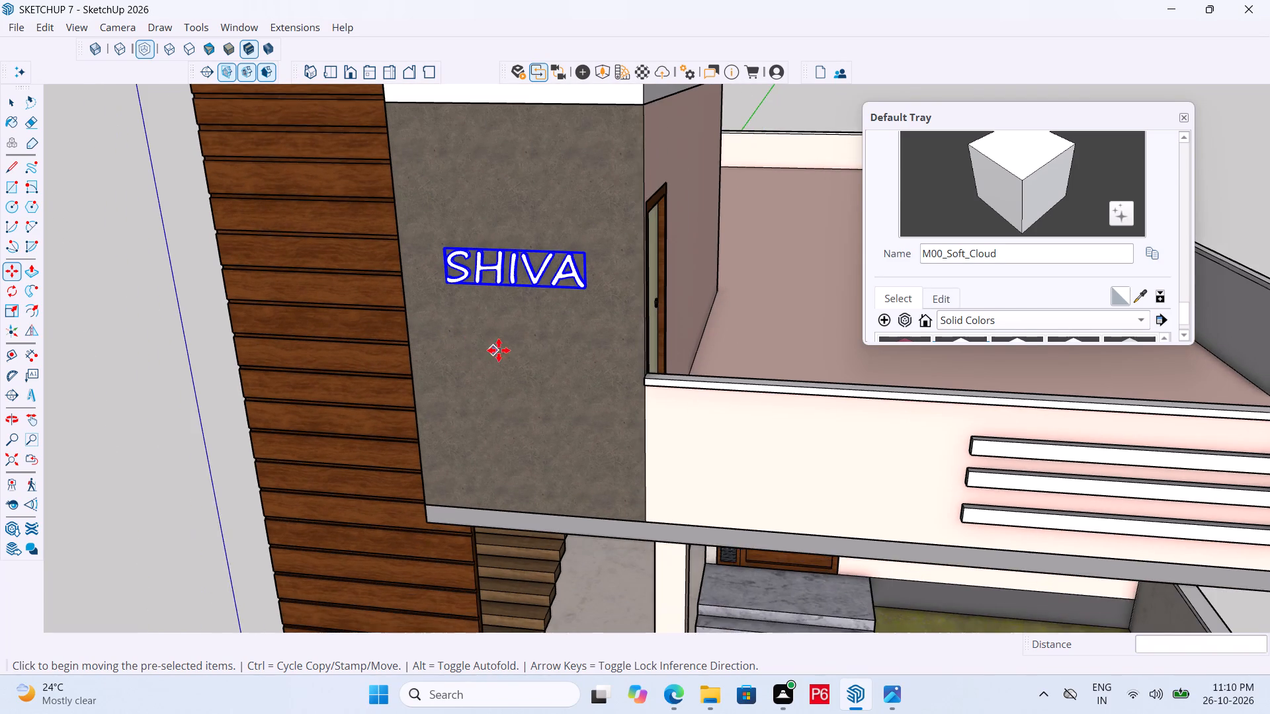
{"action": "scroll", "coordinate": [500, 356], "scroll_direction": "down", "scroll_amount": 13}
{"action": "scroll", "coordinate": [474, 352], "scroll_direction": "up", "scroll_amount": 6}
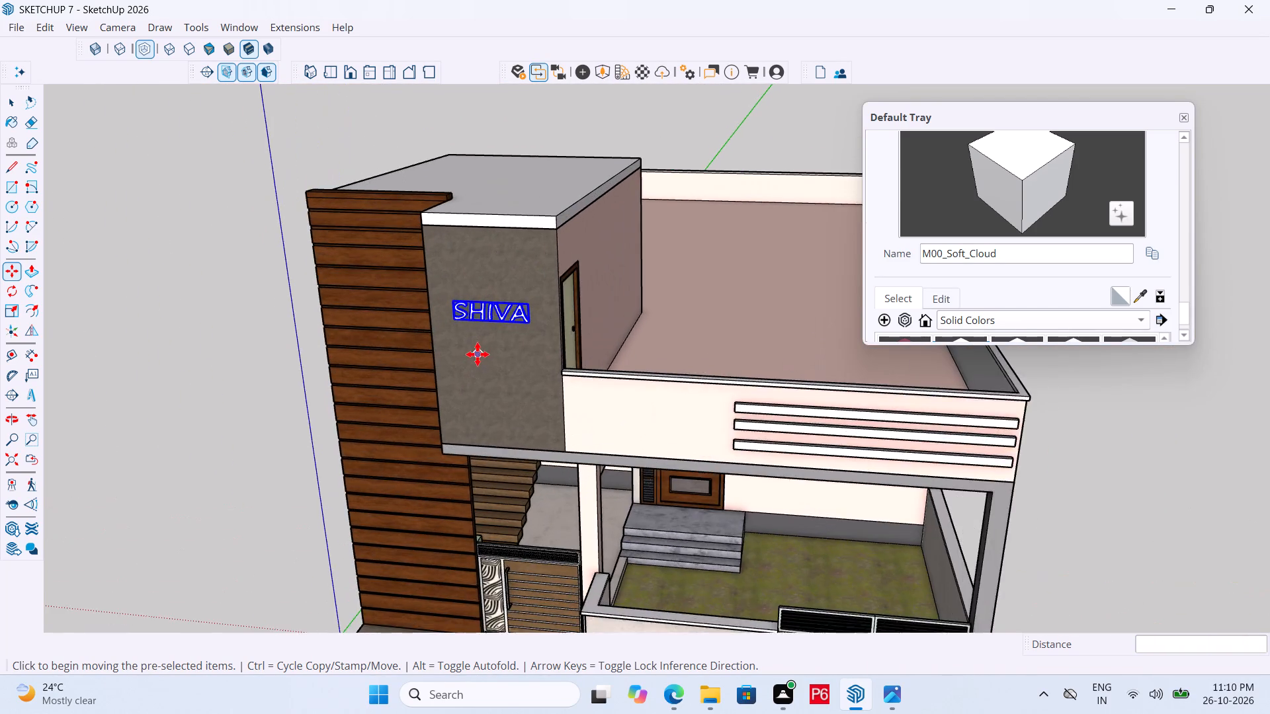
{"action": "scroll", "coordinate": [484, 355], "scroll_direction": "up", "scroll_amount": 11}
{"action": "key", "text": "r"}
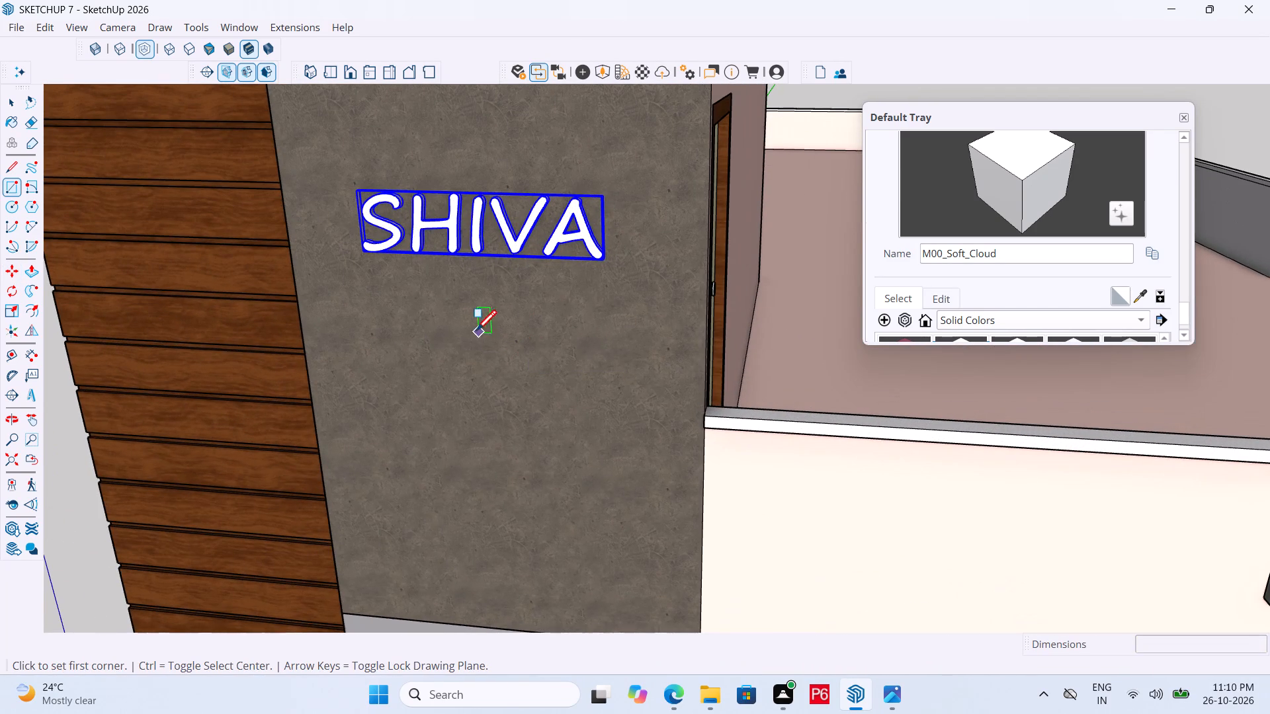
{"action": "left_click", "coordinate": [456, 302]}
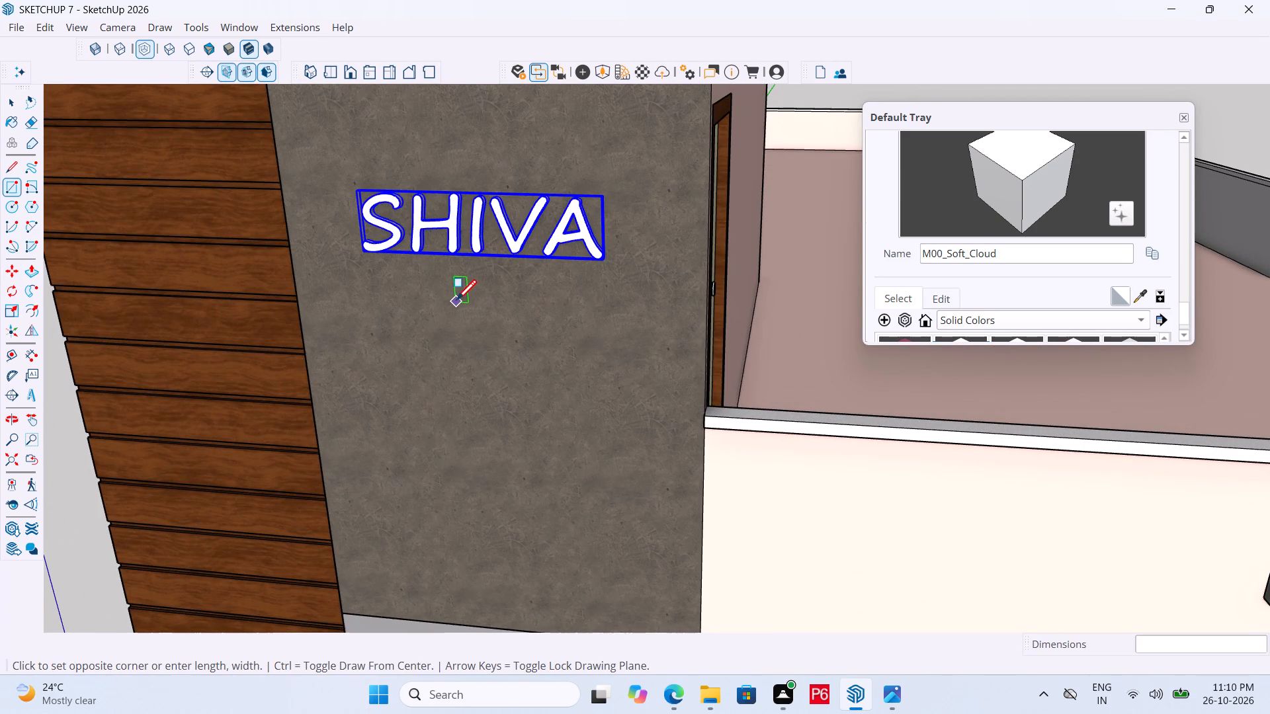
{"action": "left_click", "coordinate": [504, 393]}
Make the small rectangle, including its edges, into a group.
{"action": "key", "text": "space"}
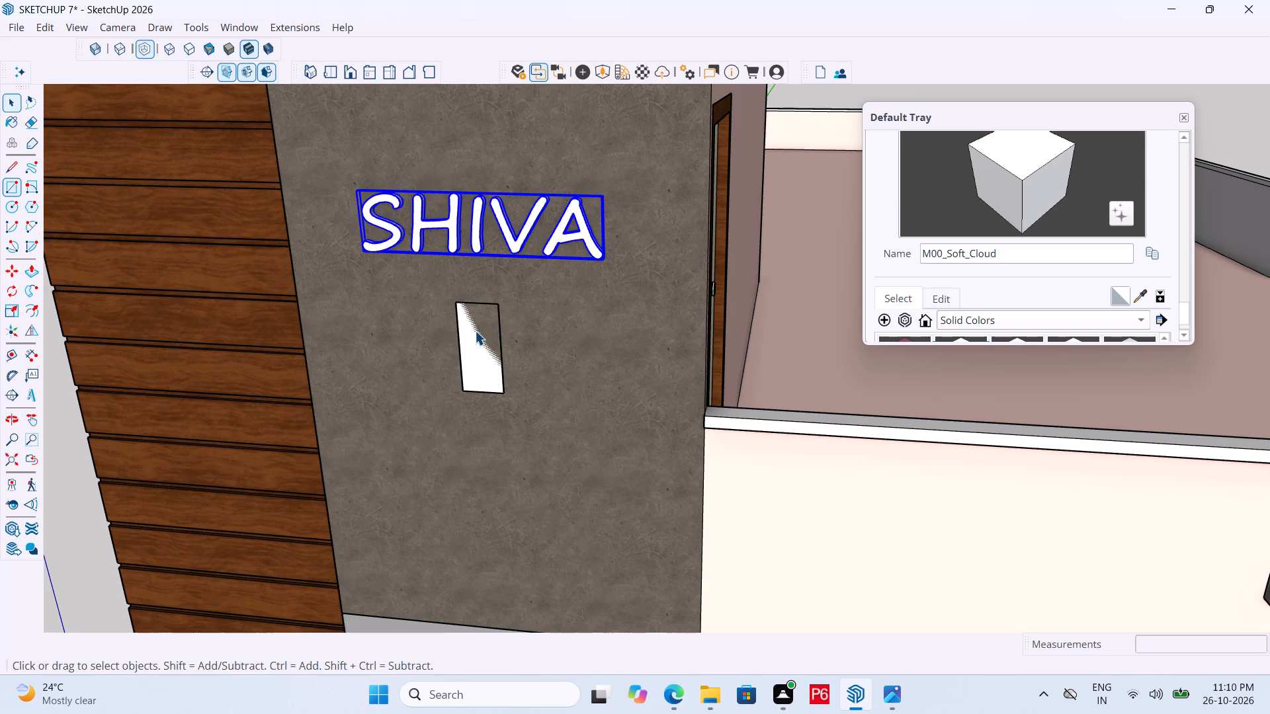
{"action": "double_click", "coordinate": [475, 331]}
{"action": "right_click", "coordinate": [475, 331]}
{"action": "left_click_drag", "start_coordinate": [536, 483], "coordinate": [536, 476]}
{"action": "left_click", "coordinate": [741, 104]}
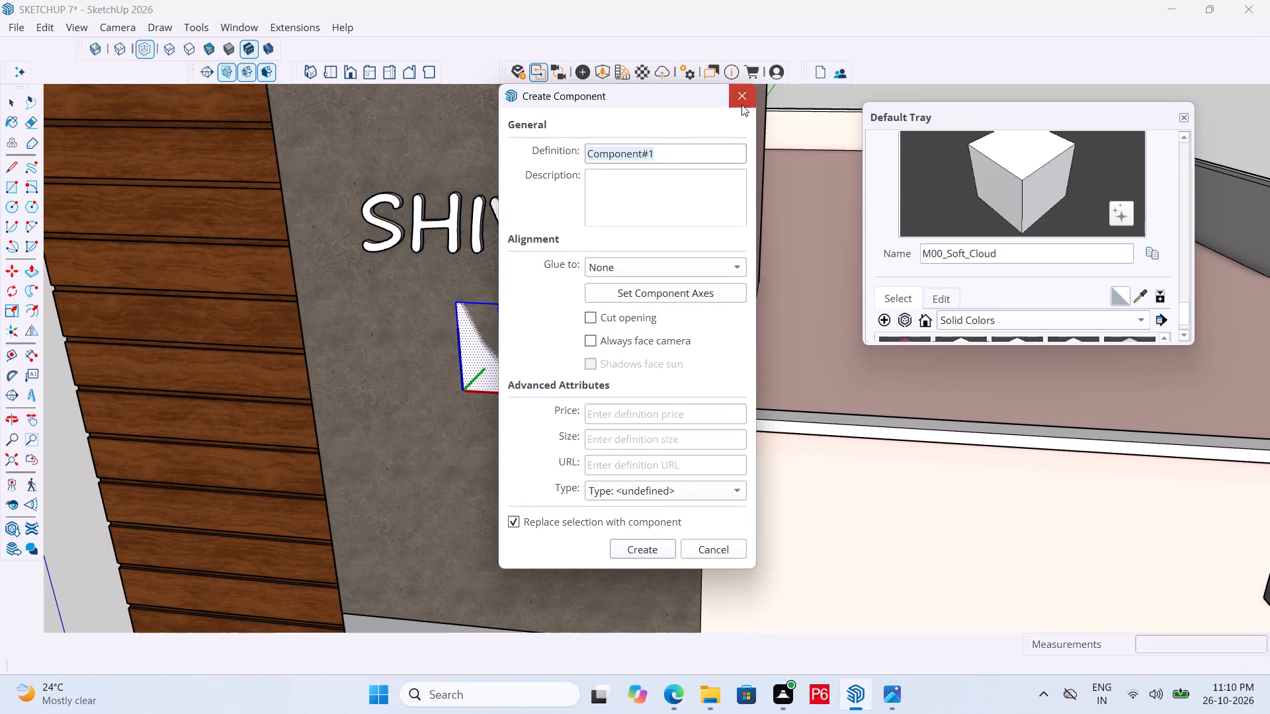
{"action": "right_click", "coordinate": [472, 354]}
{"action": "left_click", "coordinate": [542, 514]}
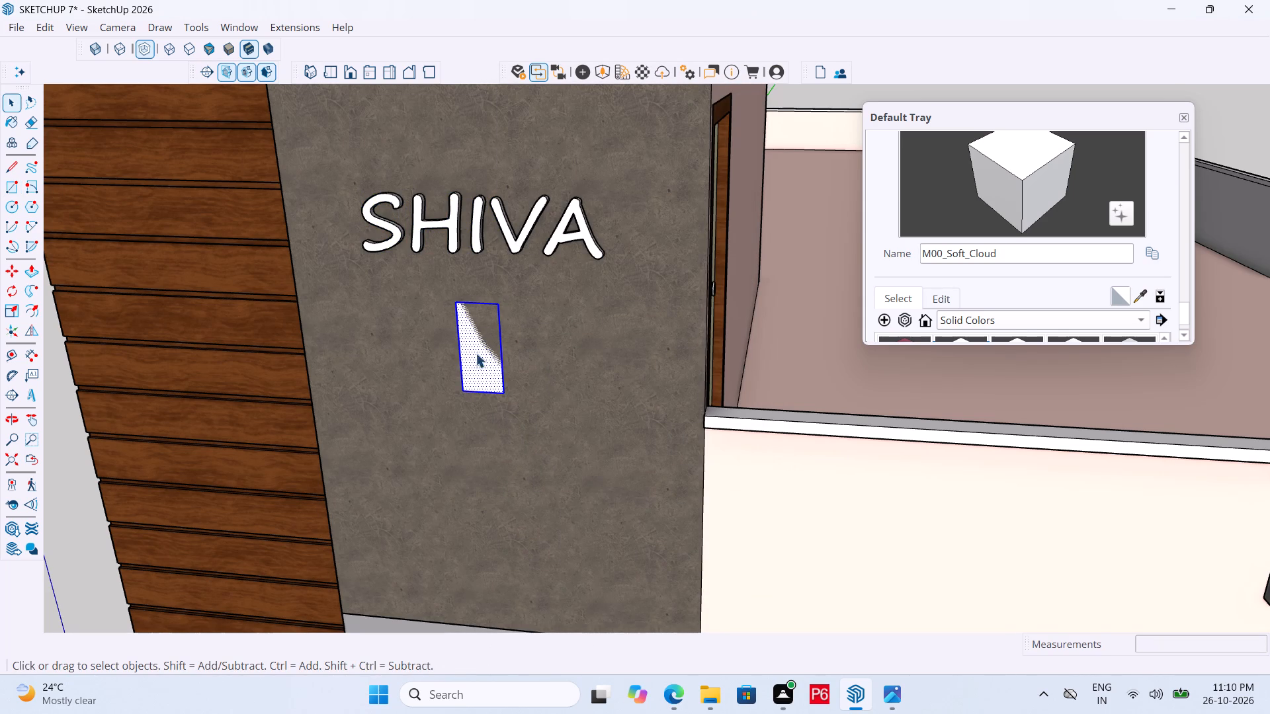
Open the rectangle's group and paint its face with M08_Obsidian_Black from Solid Colors.
{"action": "double_click", "coordinate": [479, 351]}
{"action": "left_click", "coordinate": [486, 337]}
{"action": "key", "text": "p"}
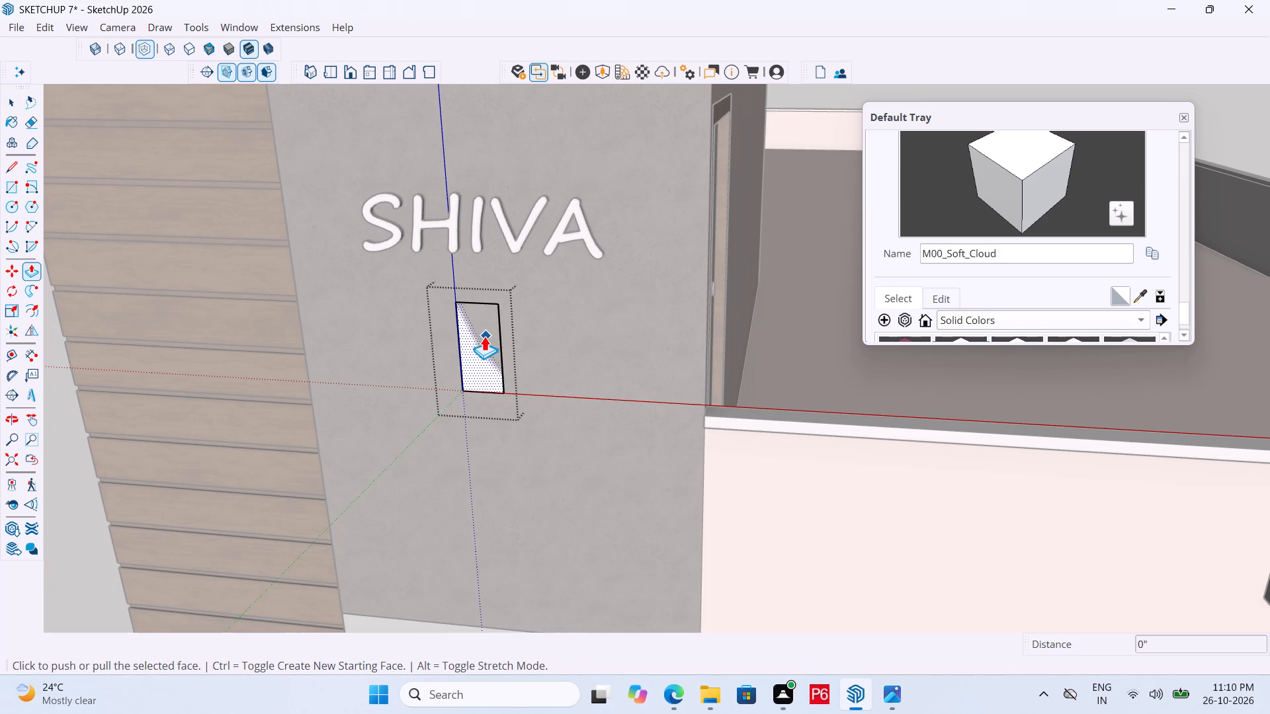
{"action": "key", "text": "b"}
{"action": "scroll", "coordinate": [997, 291], "scroll_direction": "down", "scroll_amount": 2}
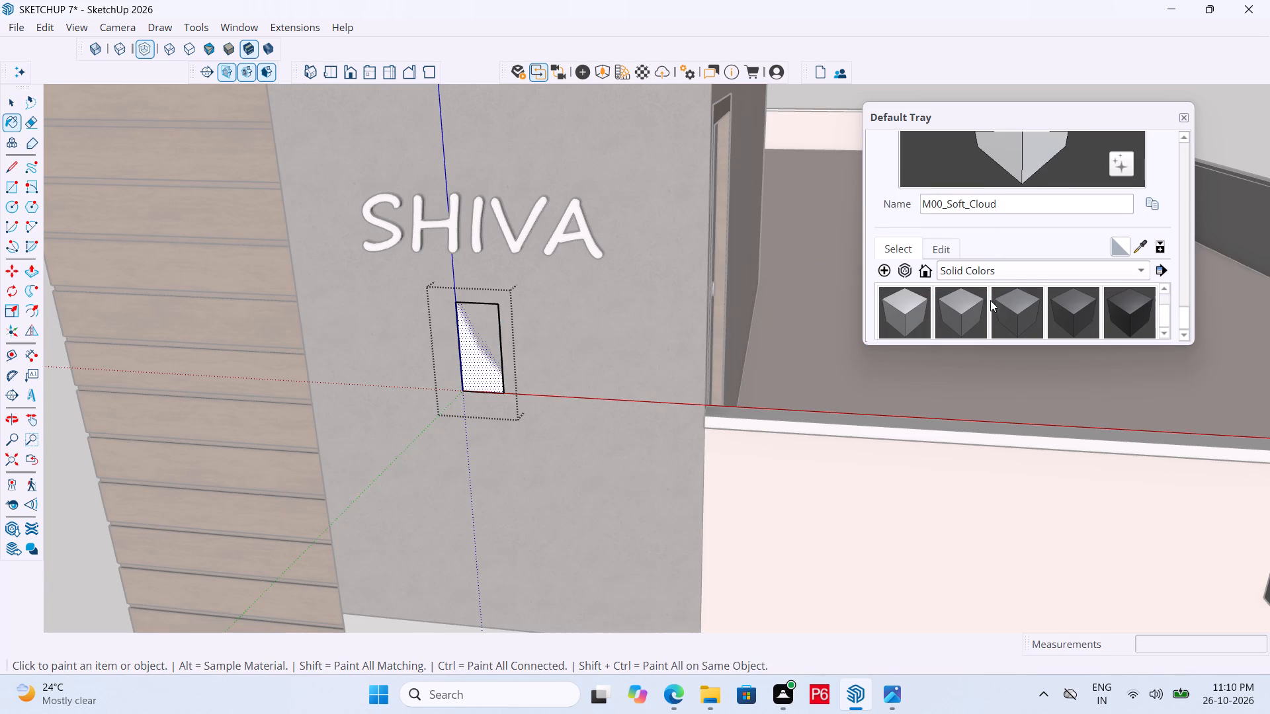
{"action": "left_click", "coordinate": [1131, 307]}
{"action": "left_click", "coordinate": [487, 335]}
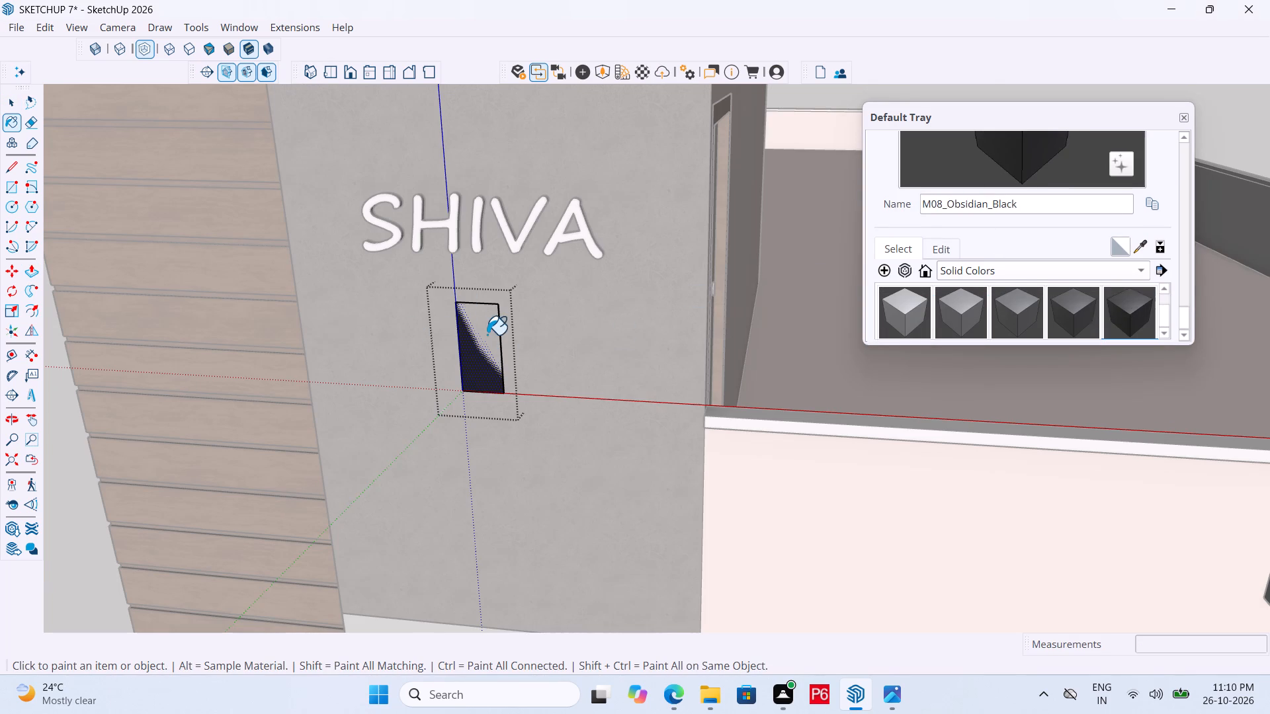
Extrude the black rectangle 2" out from the wall with Push/Pull.
{"action": "key", "text": "p"}
{"action": "left_click", "coordinate": [472, 333]}
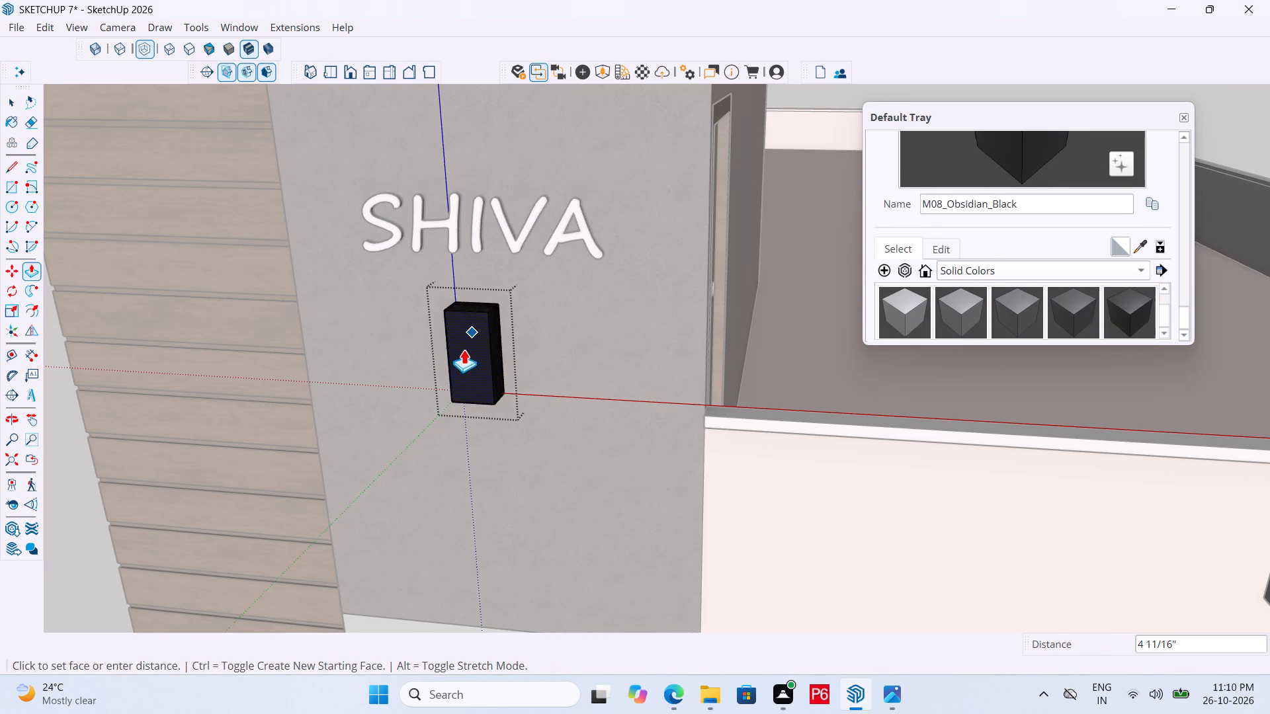
{"action": "middle_click_drag", "start_coordinate": [486, 355], "coordinate": [384, 379]}
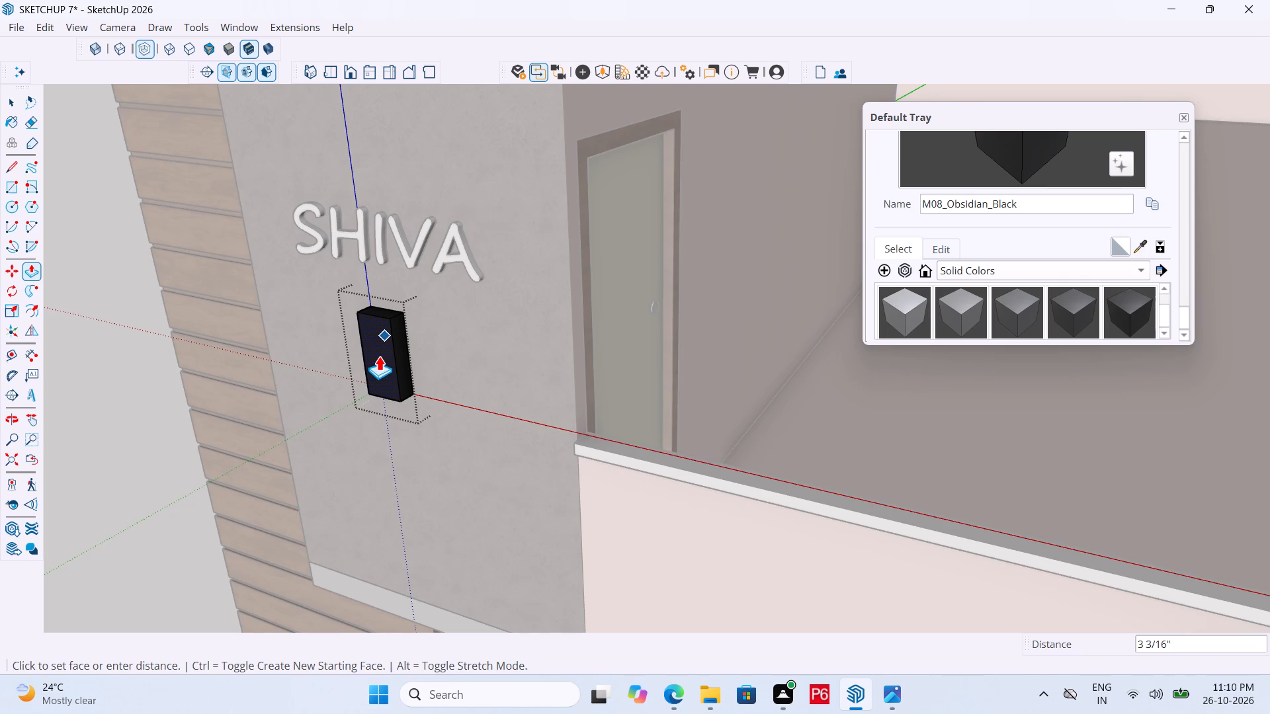
{"action": "type", "text": "2\""}
{"action": "key", "text": "Return"}
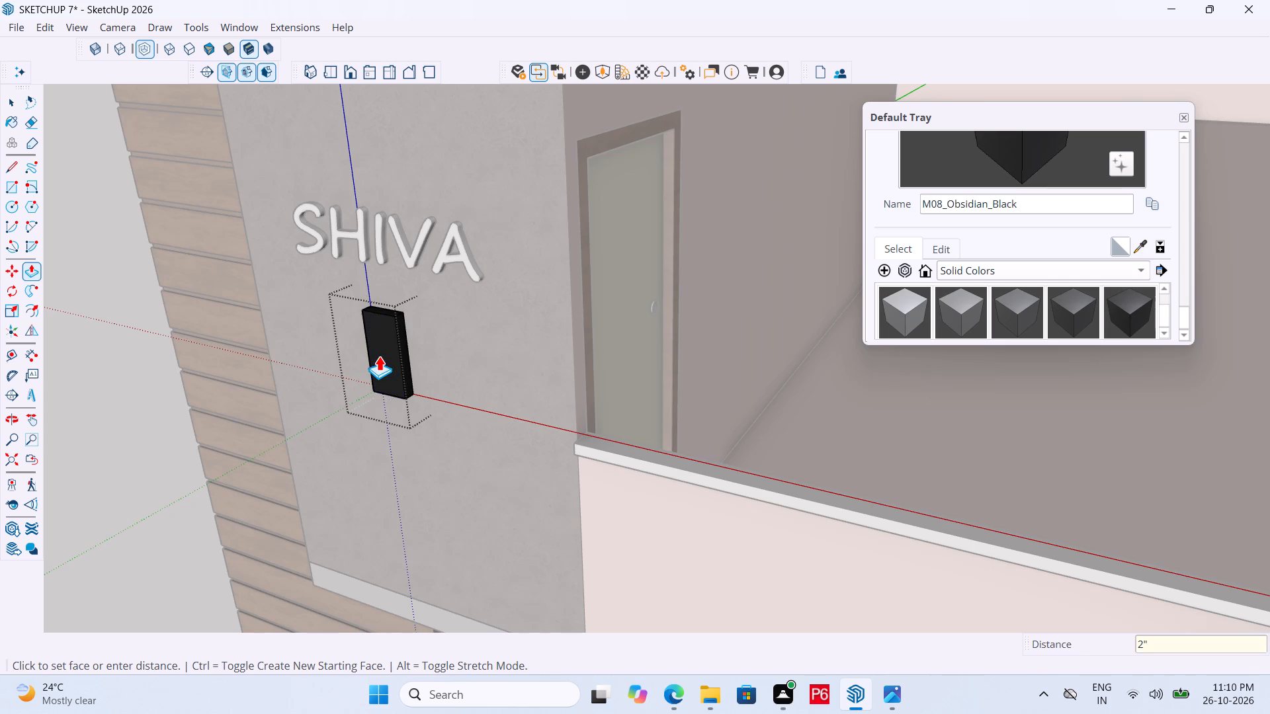
Push the black box's two side faces inward, the door-side one by about 7/8", and raise its bottom face to shorten it.
{"action": "middle_click", "coordinate": [392, 389]}
{"action": "scroll", "coordinate": [389, 385], "scroll_direction": "up", "scroll_amount": 10}
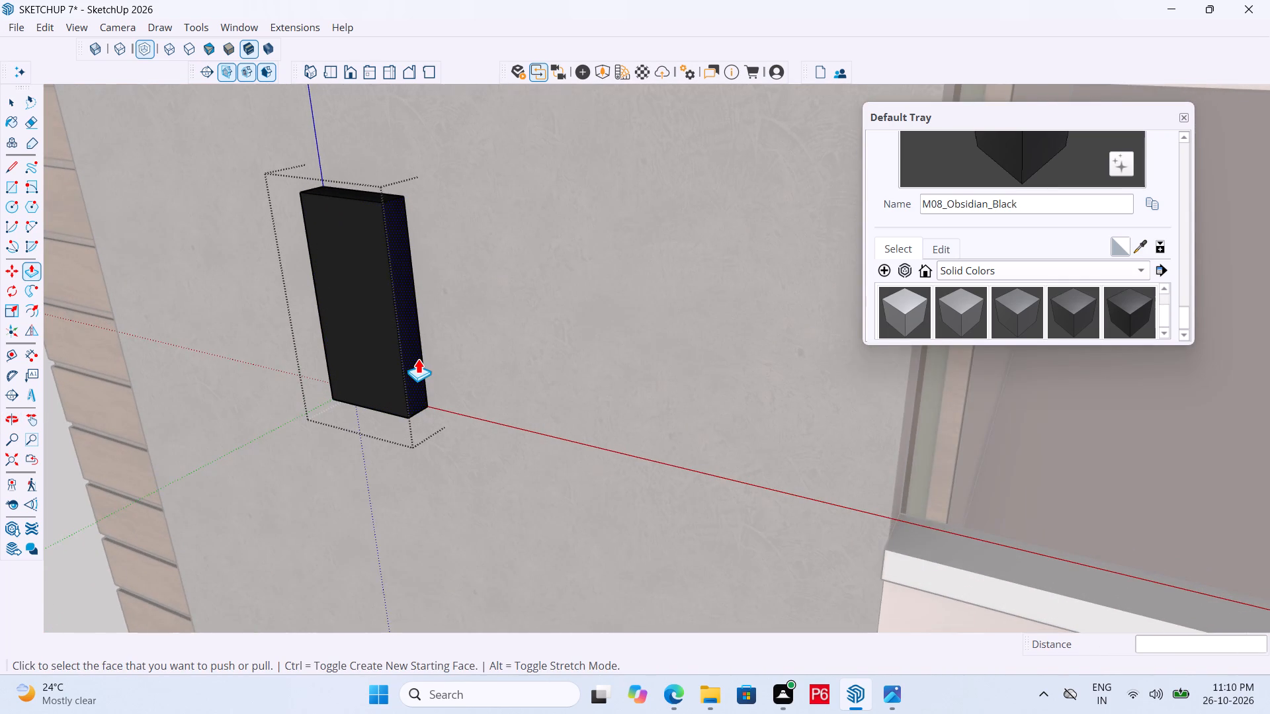
{"action": "left_click", "coordinate": [418, 358]}
{"action": "left_click", "coordinate": [409, 344]}
{"action": "middle_click_drag", "start_coordinate": [398, 350], "coordinate": [901, 313]}
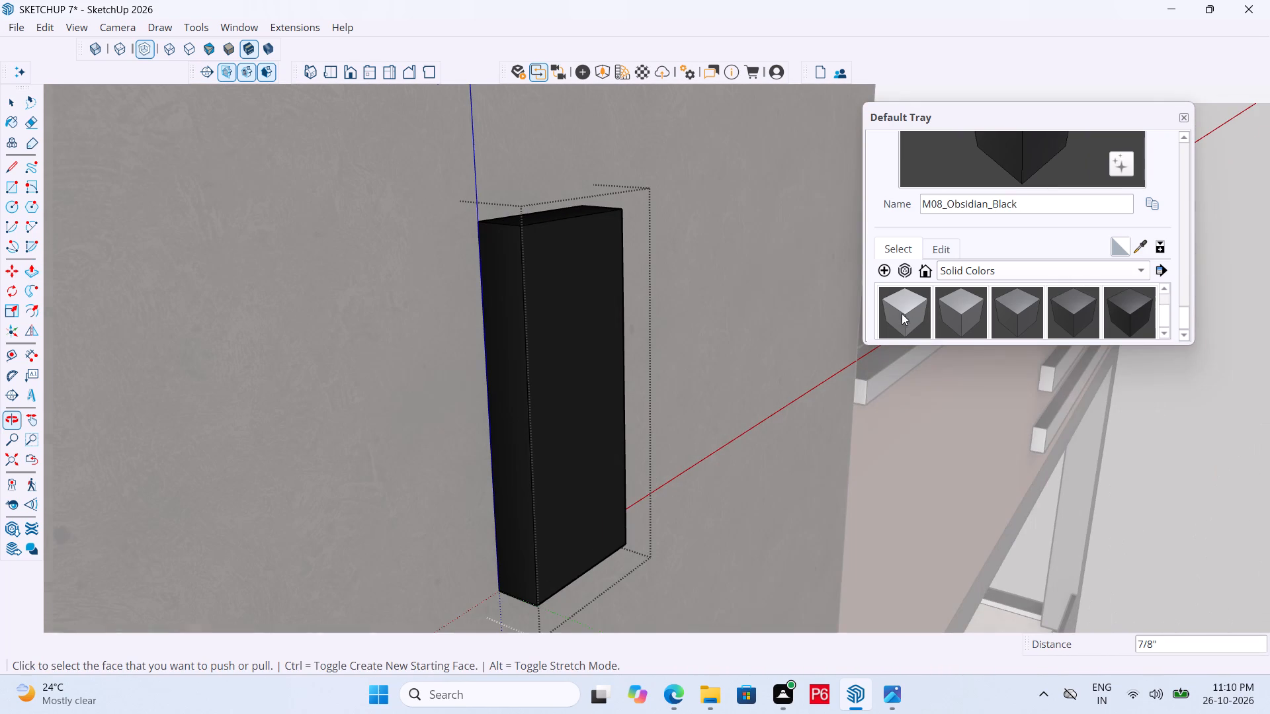
{"action": "left_click", "coordinate": [509, 396]}
{"action": "left_click", "coordinate": [525, 385]}
{"action": "middle_click_drag", "start_coordinate": [616, 376], "coordinate": [570, 309]}
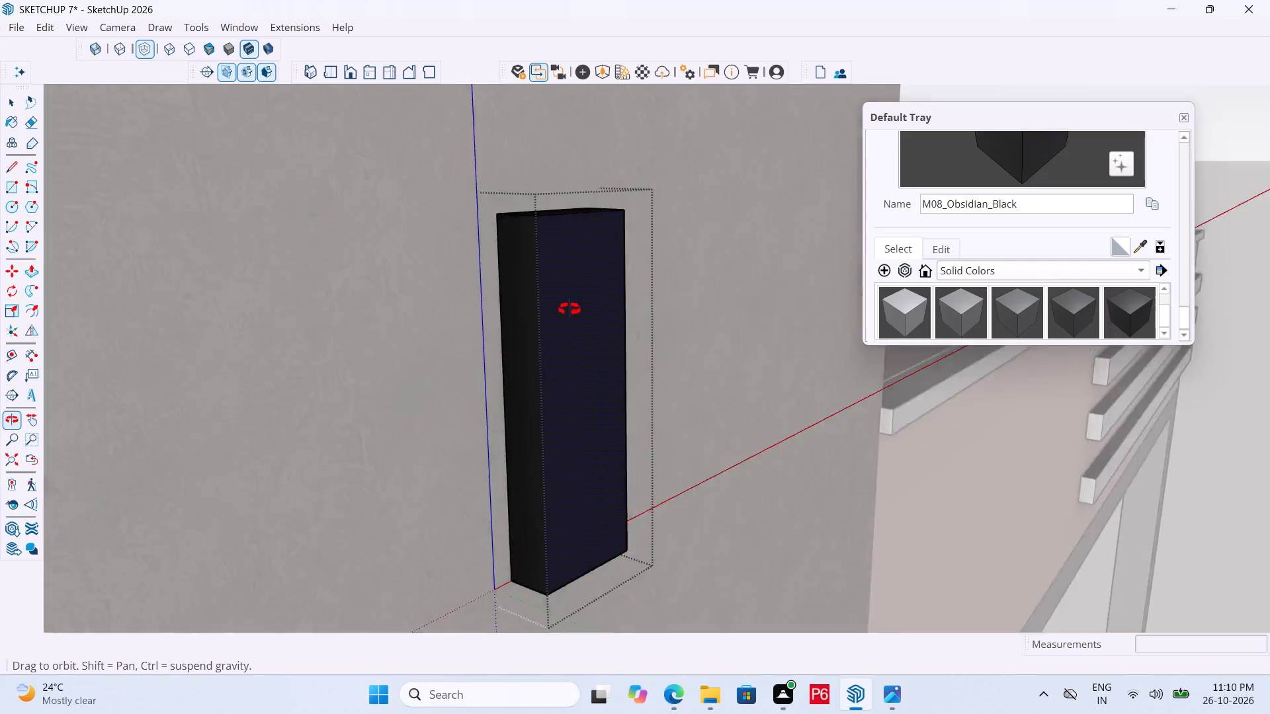
{"action": "middle_click_drag", "start_coordinate": [570, 309], "coordinate": [455, 65]}
{"action": "left_click", "coordinate": [552, 584]}
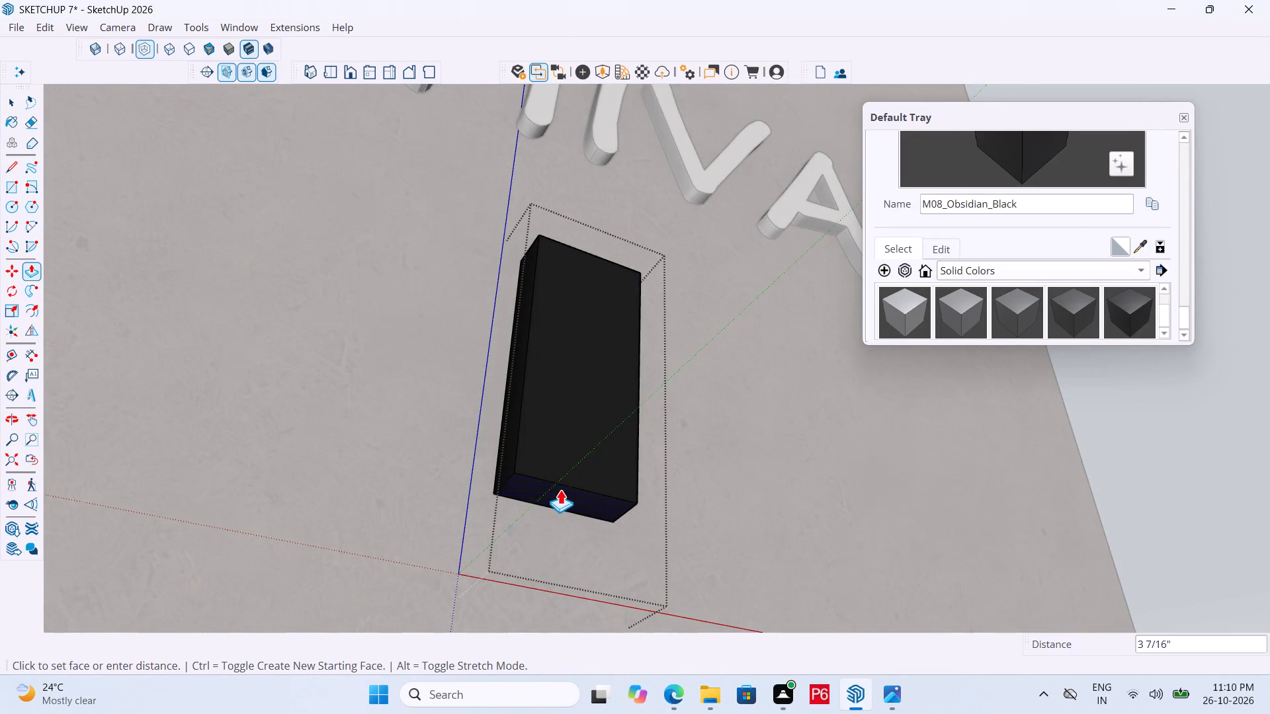
{"action": "left_click", "coordinate": [562, 477]}
Save the model and exit the black box's group.
{"action": "scroll", "coordinate": [559, 374], "scroll_direction": "down", "scroll_amount": 6}
{"action": "middle_click_drag", "start_coordinate": [585, 397], "coordinate": [471, 530]}
{"action": "scroll", "coordinate": [642, 446], "scroll_direction": "down", "scroll_amount": 4}
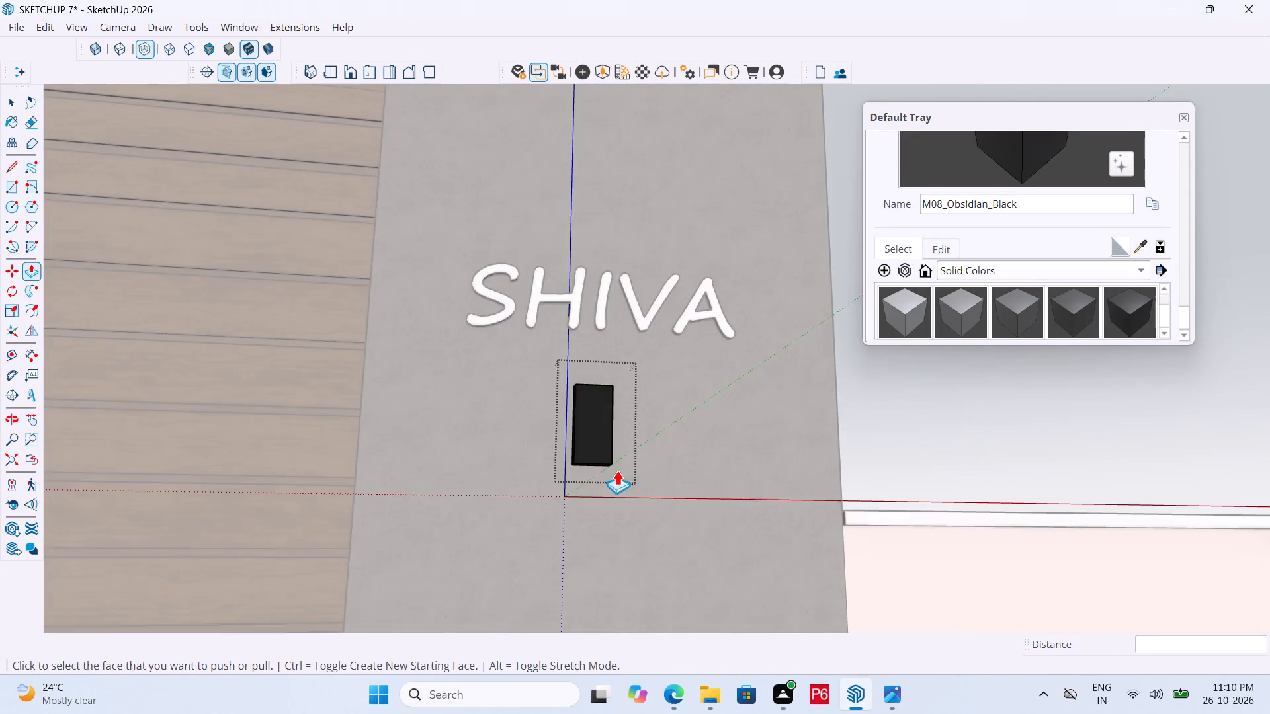
{"action": "scroll", "coordinate": [617, 470], "scroll_direction": "down", "scroll_amount": 7}
{"action": "key", "text": "ctrl+s"}
{"action": "key", "text": "ctrl+s"}
{"action": "key", "text": "ctrl+s"}
{"action": "scroll", "coordinate": [648, 385], "scroll_direction": "down", "scroll_amount": 3}
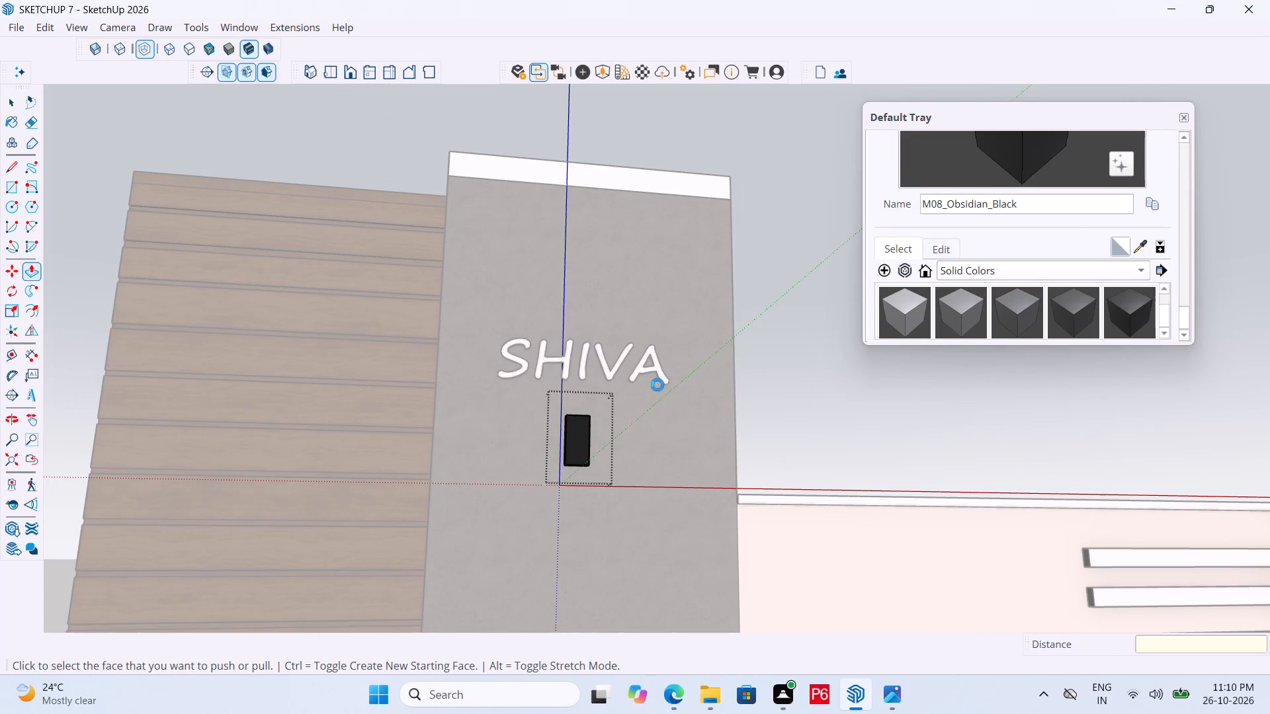
{"action": "scroll", "coordinate": [657, 385], "scroll_direction": "down", "scroll_amount": 3}
{"action": "scroll", "coordinate": [724, 380], "scroll_direction": "down", "scroll_amount": 4}
{"action": "middle_click_drag", "start_coordinate": [627, 465], "coordinate": [532, 529]}
{"action": "key", "text": "space"}
{"action": "left_click", "coordinate": [304, 418]}
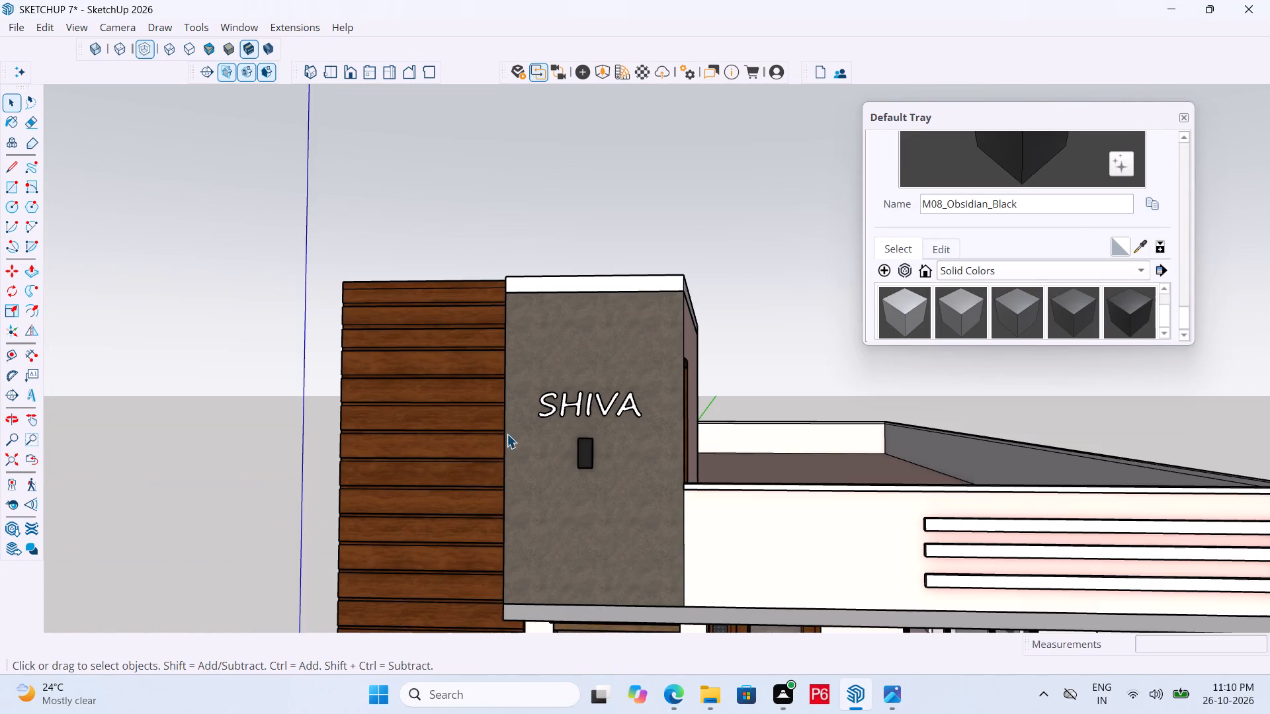
Examine the name sign and black box on the front of the whole house from several angles.
{"action": "middle_click_drag", "start_coordinate": [505, 436], "coordinate": [401, 488]}
{"action": "scroll", "coordinate": [576, 381], "scroll_direction": "down", "scroll_amount": 7}
{"action": "scroll", "coordinate": [566, 479], "scroll_direction": "up", "scroll_amount": 5}
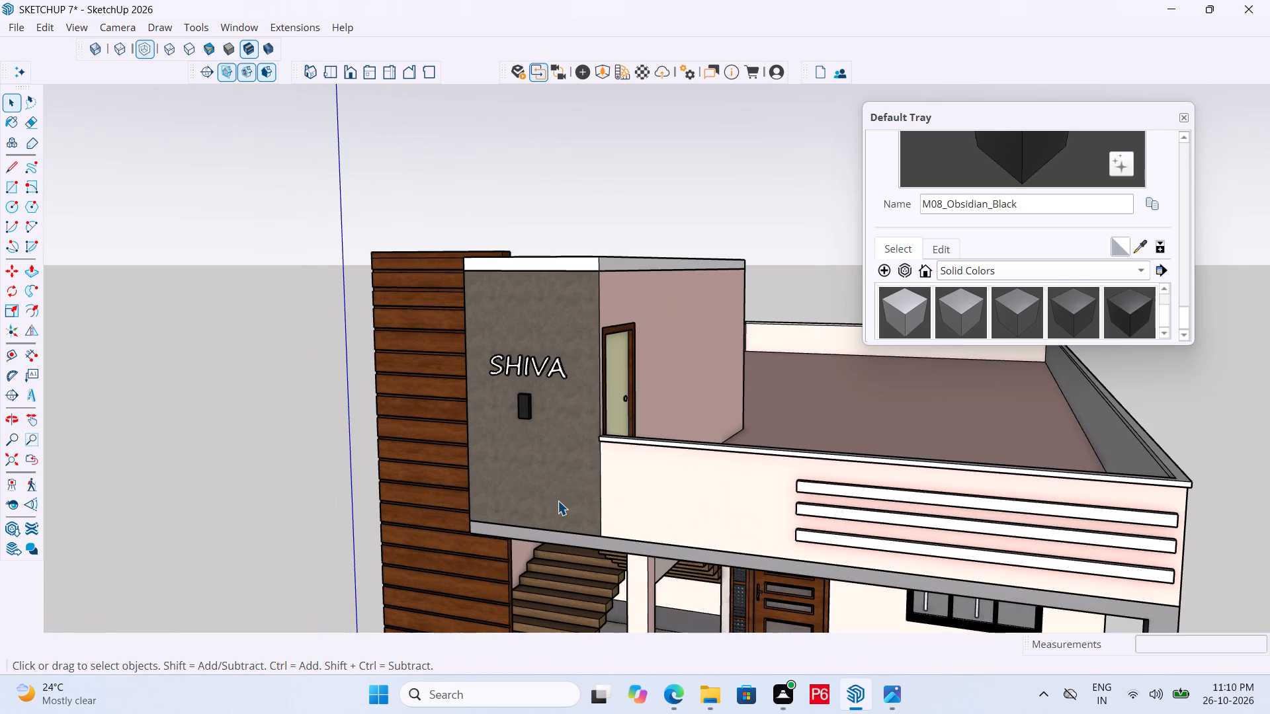
{"action": "middle_click_drag", "start_coordinate": [578, 461], "coordinate": [640, 436]}
{"action": "scroll", "coordinate": [590, 375], "scroll_direction": "down", "scroll_amount": 9}
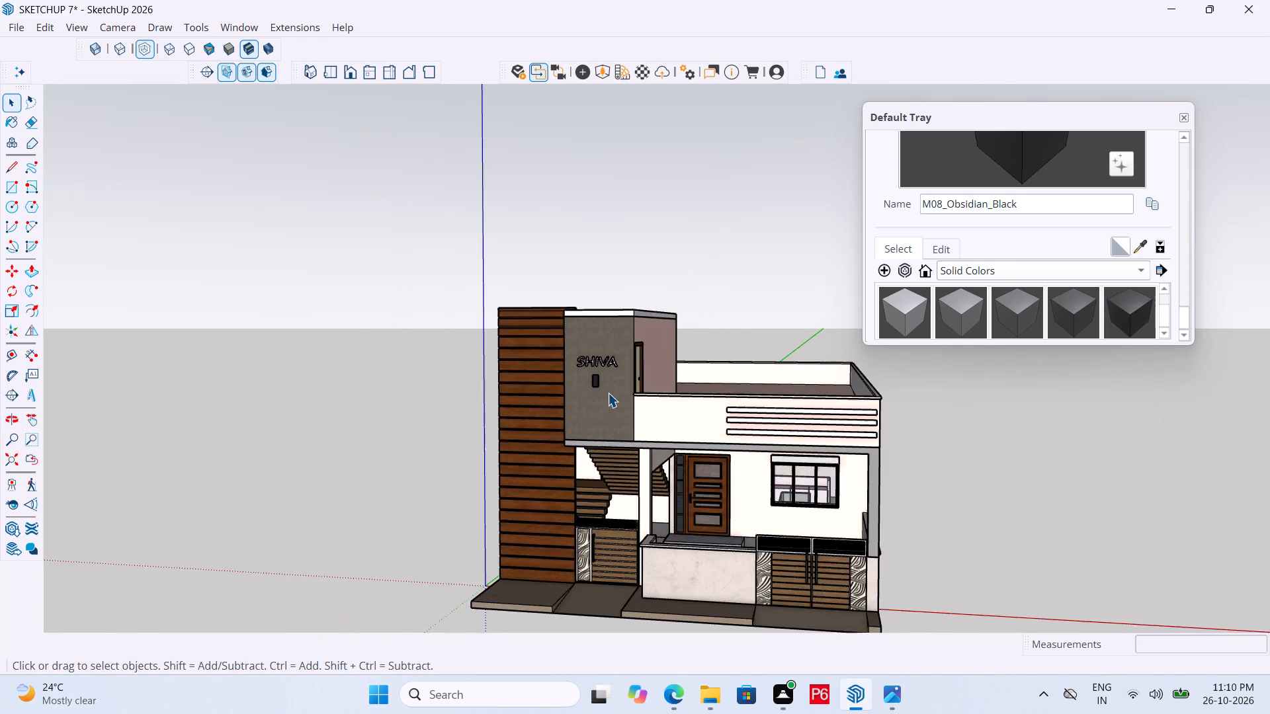
{"action": "middle_click_drag", "start_coordinate": [608, 398], "coordinate": [577, 445]}
{"action": "scroll", "coordinate": [595, 318], "scroll_direction": "down", "scroll_amount": 6}
{"action": "middle_click_drag", "start_coordinate": [707, 571], "coordinate": [740, 535]}
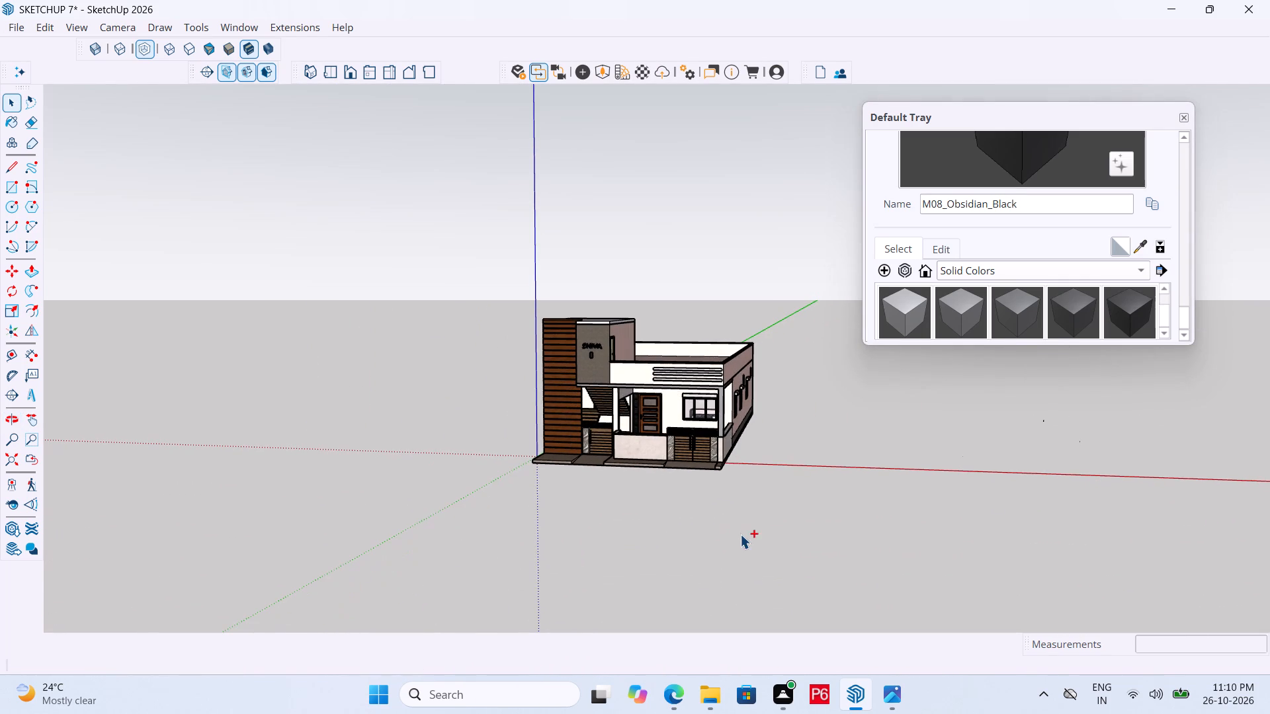
Save the model.
{"action": "key", "text": "ctrl+s"}
{"action": "key", "text": "ctrl+s"}
{"action": "key", "text": "ctrl+s"}
{"action": "key", "text": "ctrl+s"}
{"action": "key", "text": "ctrl+s"}
{"action": "key", "text": "ctrl+s"}
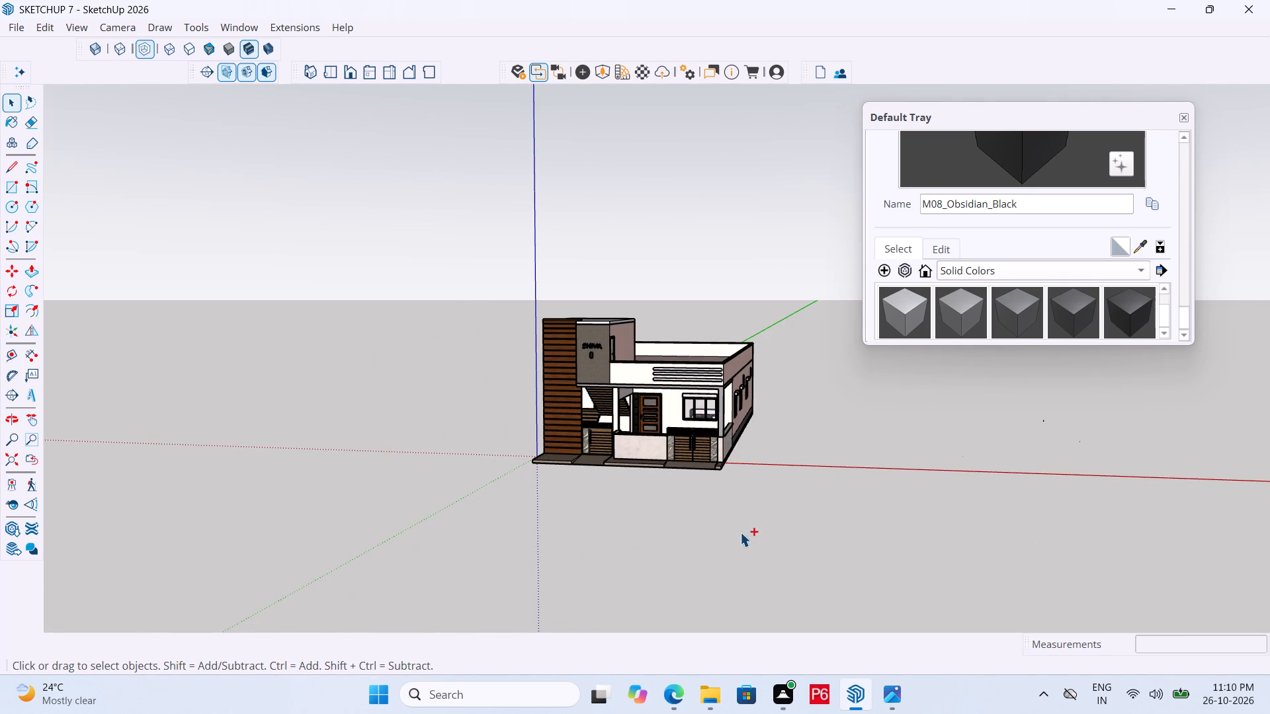
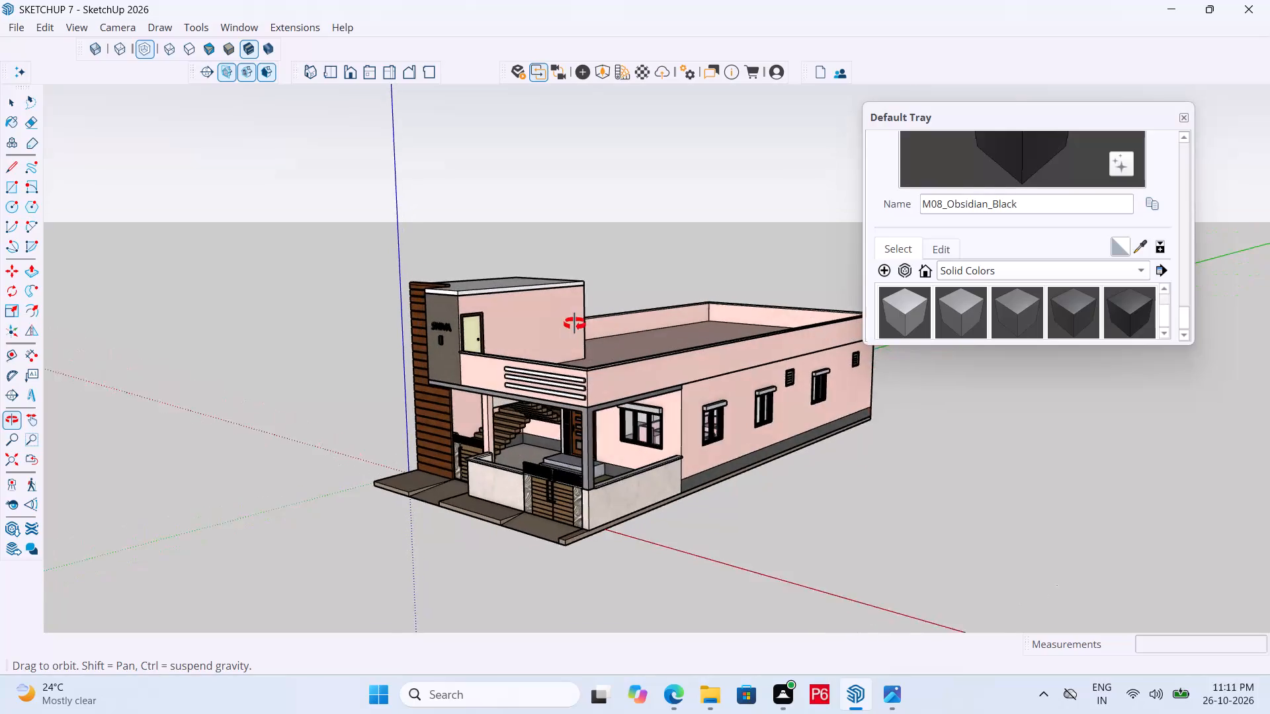
Examine the front of the house and the underside of its base slab from low angles.
{"action": "scroll", "coordinate": [534, 434], "scroll_direction": "up", "scroll_amount": 5}
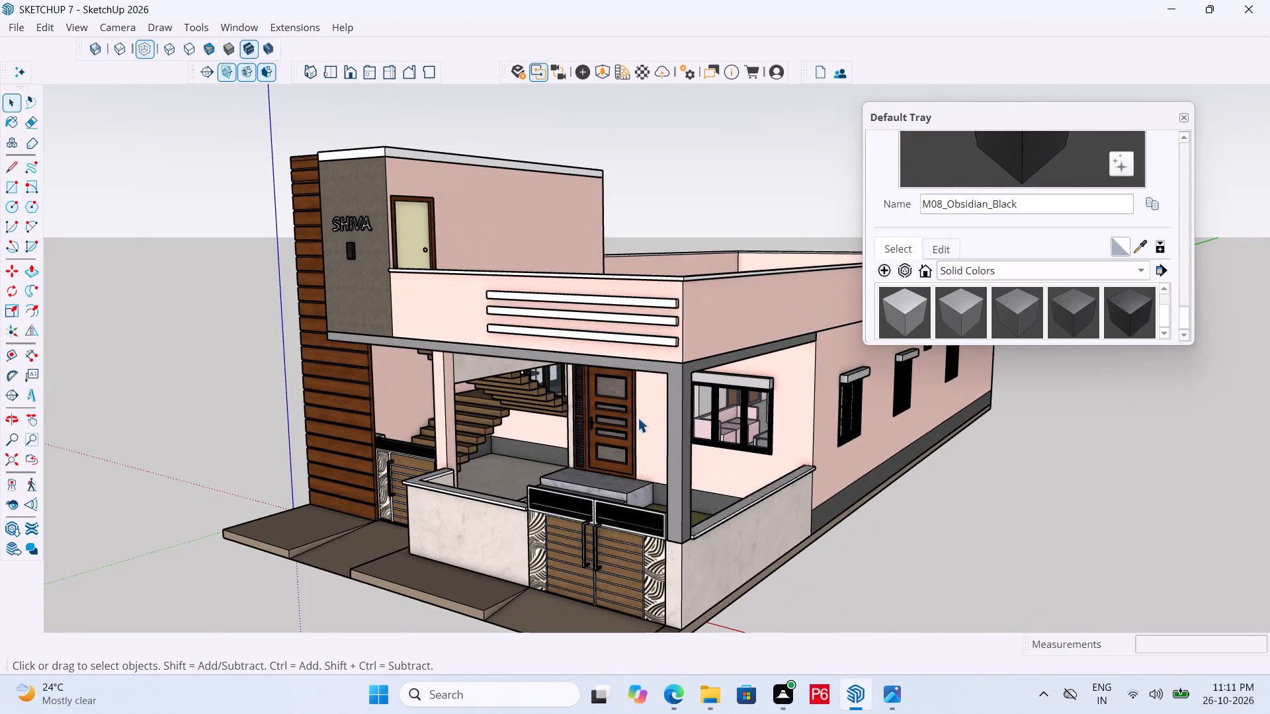
{"action": "middle_click_drag", "start_coordinate": [695, 563], "coordinate": [660, 450]}
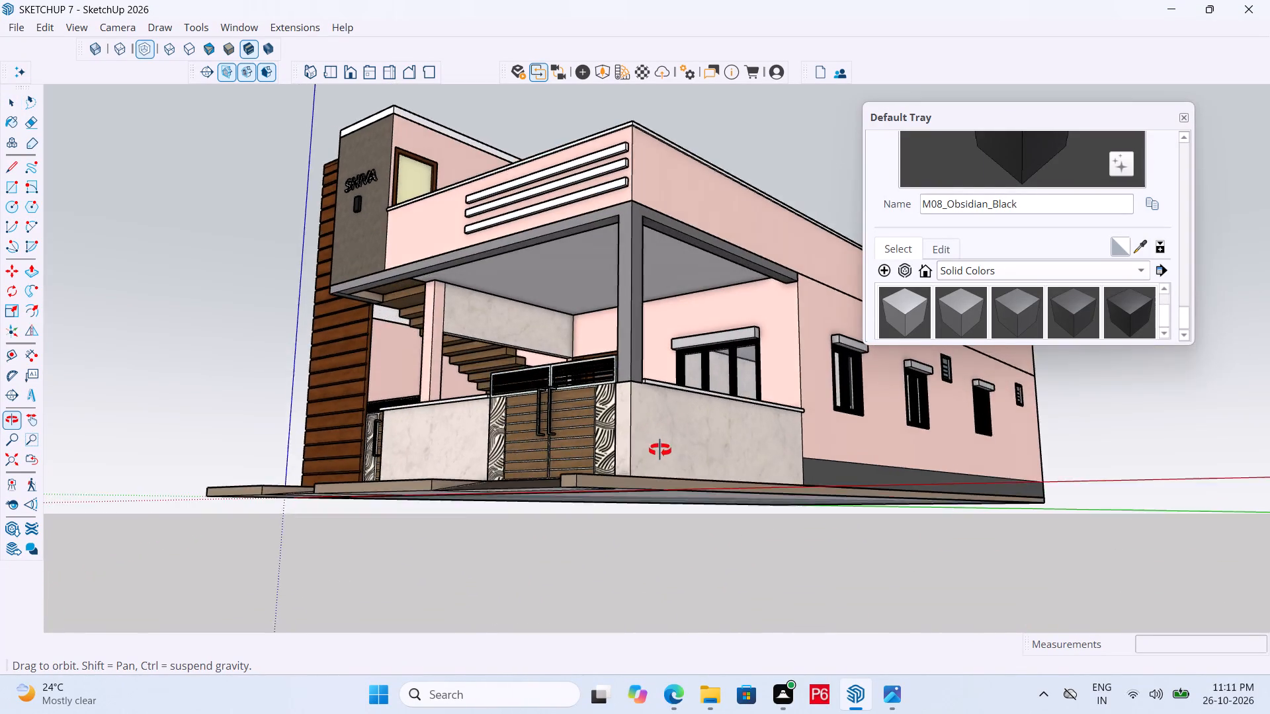
{"action": "middle_click_drag", "start_coordinate": [660, 450], "coordinate": [725, 308]}
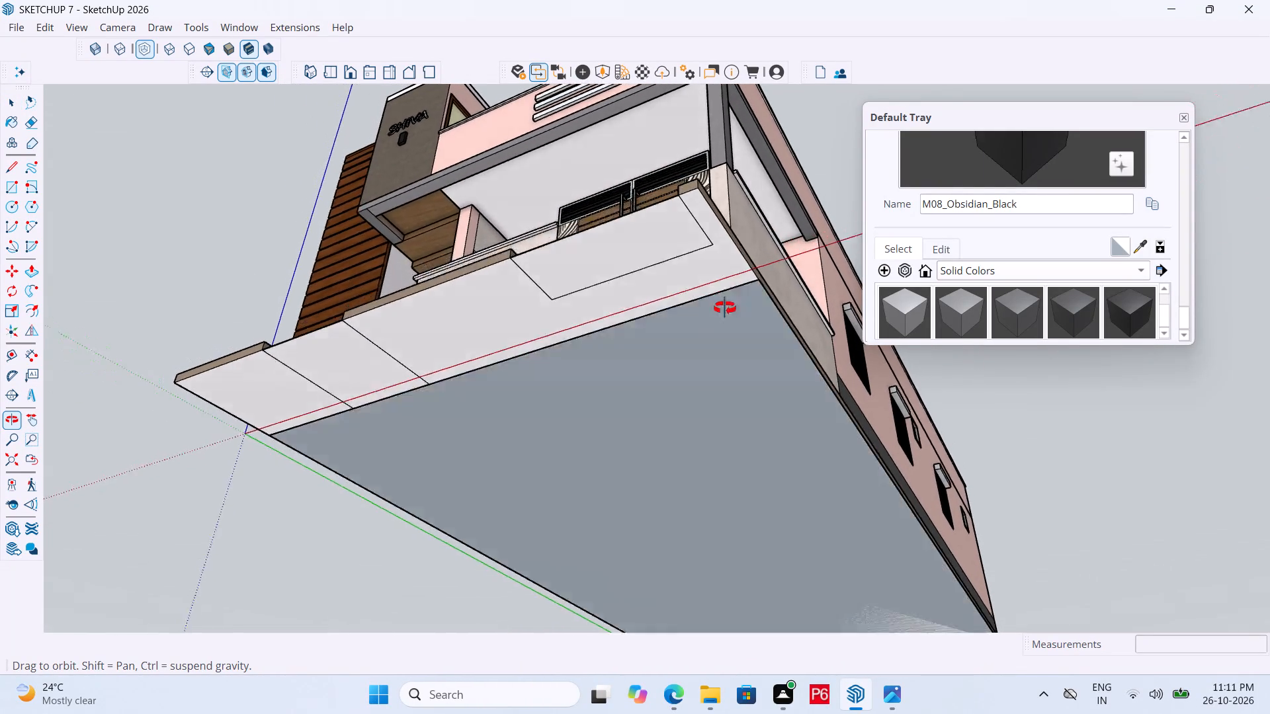
{"action": "middle_click_drag", "start_coordinate": [725, 308], "coordinate": [680, 391]}
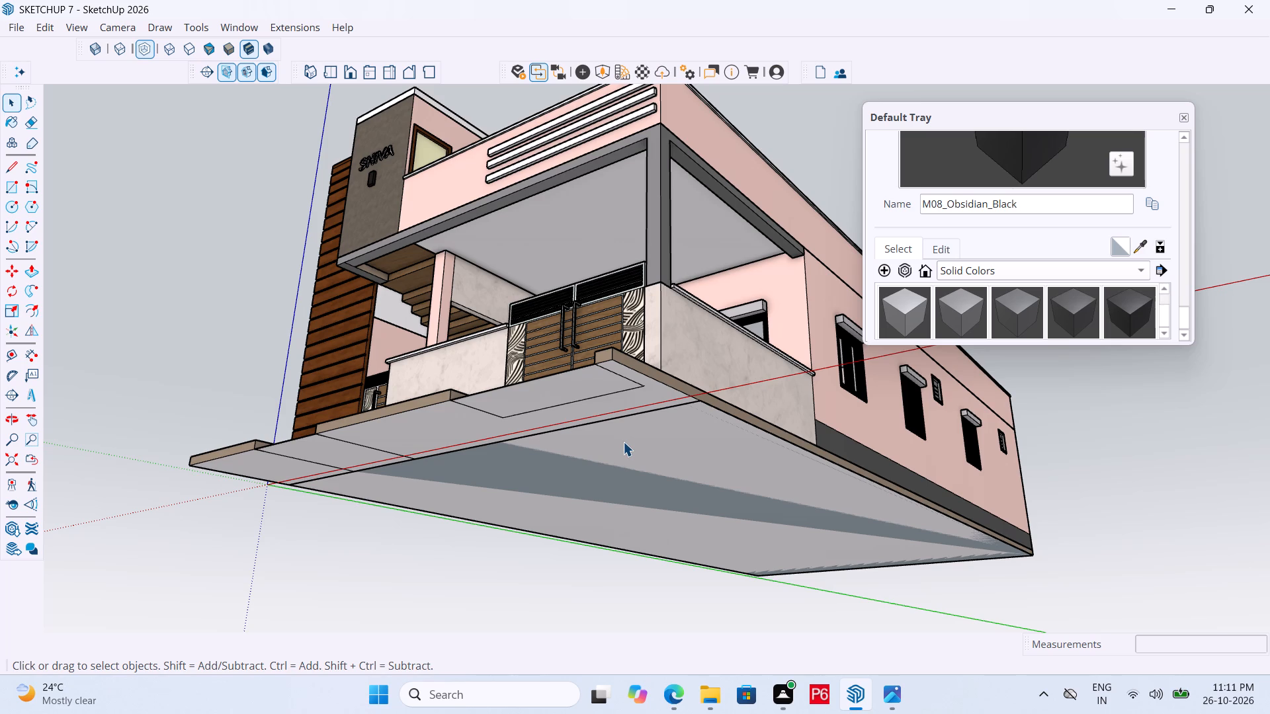
{"action": "scroll", "coordinate": [626, 343], "scroll_direction": "down", "scroll_amount": 6}
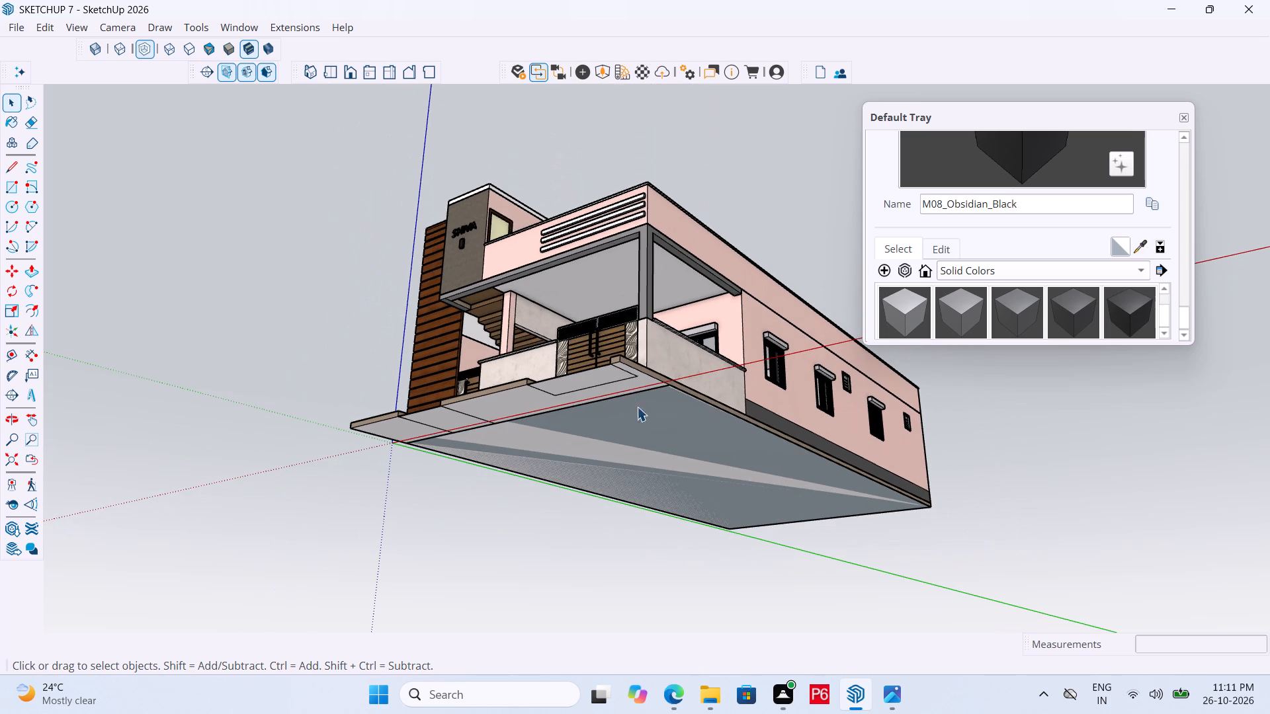
{"action": "left_click", "coordinate": [640, 412]}
{"action": "left_click", "coordinate": [632, 381]}
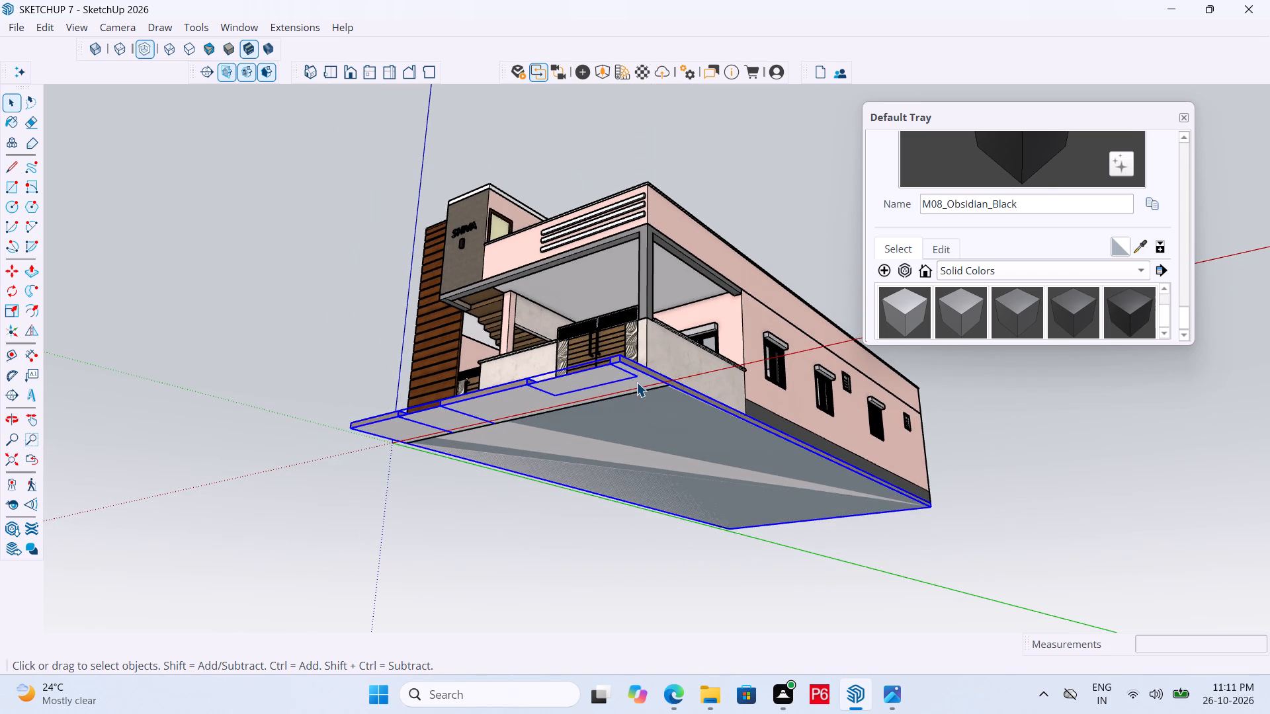
{"action": "scroll", "coordinate": [630, 387], "scroll_direction": "up", "scroll_amount": 4}
Save the model.
{"action": "key", "text": "ctrl+s"}
{"action": "key", "text": "ctrl+s"}
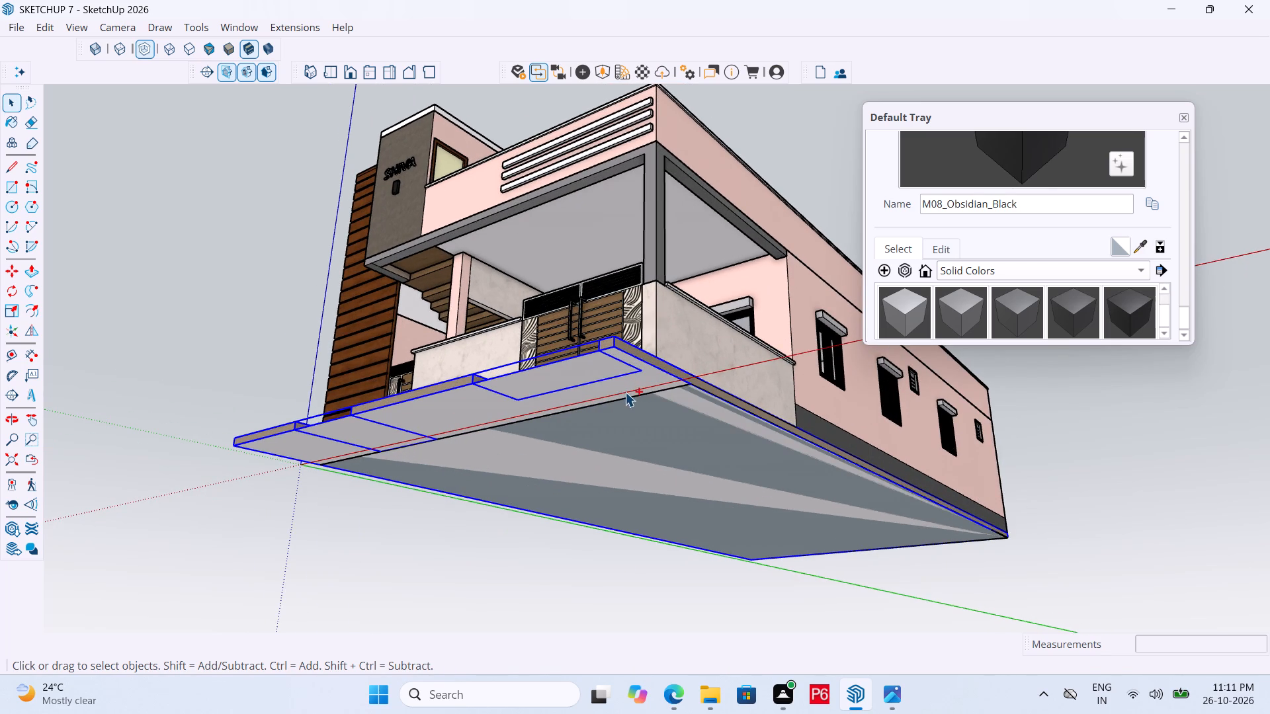
{"action": "key", "text": "ctrl+s"}
{"action": "key", "text": "ctrl+s"}
{"action": "key", "text": "ctrl+s"}
{"action": "key", "text": "ctrl+s"}
{"action": "key", "text": "space"}
Clear the base slab selection and examine the house's roof, front and side from above.
{"action": "middle_click_drag", "start_coordinate": [643, 348], "coordinate": [644, 350]}
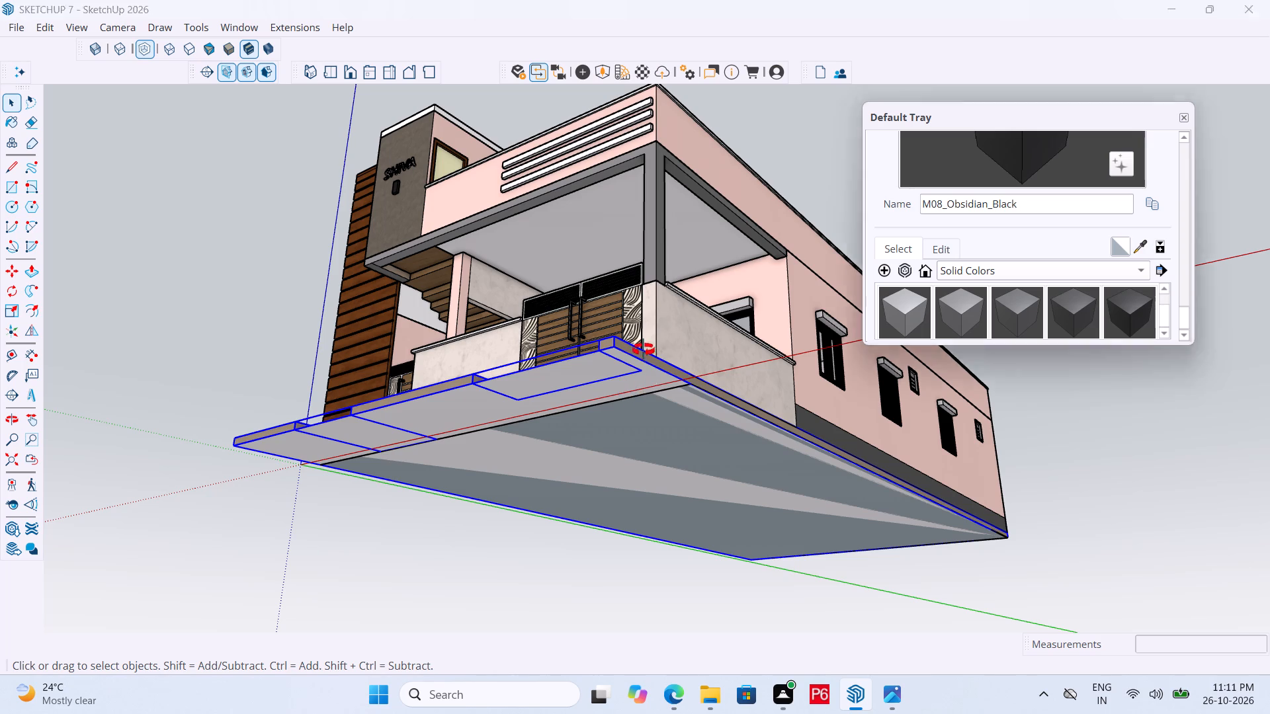
{"action": "middle_click_drag", "start_coordinate": [644, 350], "coordinate": [647, 478]}
{"action": "scroll", "coordinate": [623, 338], "scroll_direction": "down", "scroll_amount": 6}
{"action": "middle_click_drag", "start_coordinate": [593, 424], "coordinate": [577, 534]}
{"action": "left_click", "coordinate": [781, 509]}
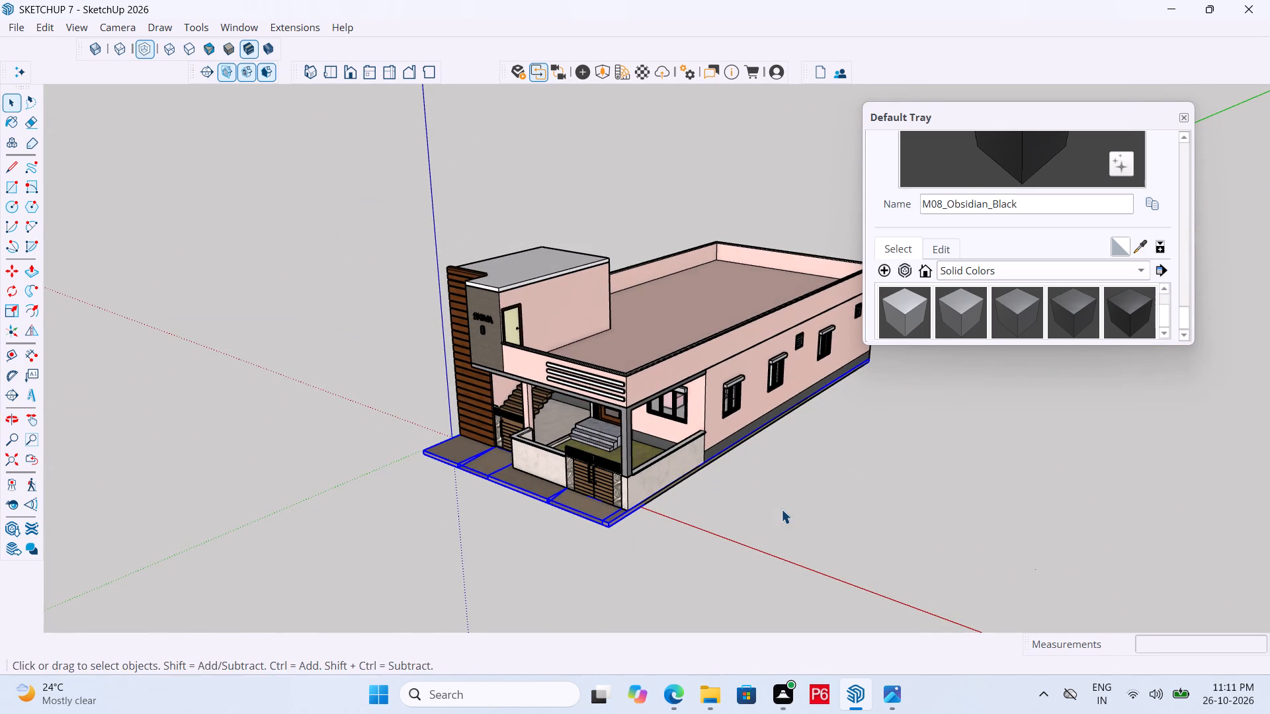
{"action": "middle_click_drag", "start_coordinate": [592, 469], "coordinate": [605, 488]}
{"action": "scroll", "coordinate": [546, 491], "scroll_direction": "down", "scroll_amount": 4}
{"action": "middle_click_drag", "start_coordinate": [636, 480], "coordinate": [644, 476]}
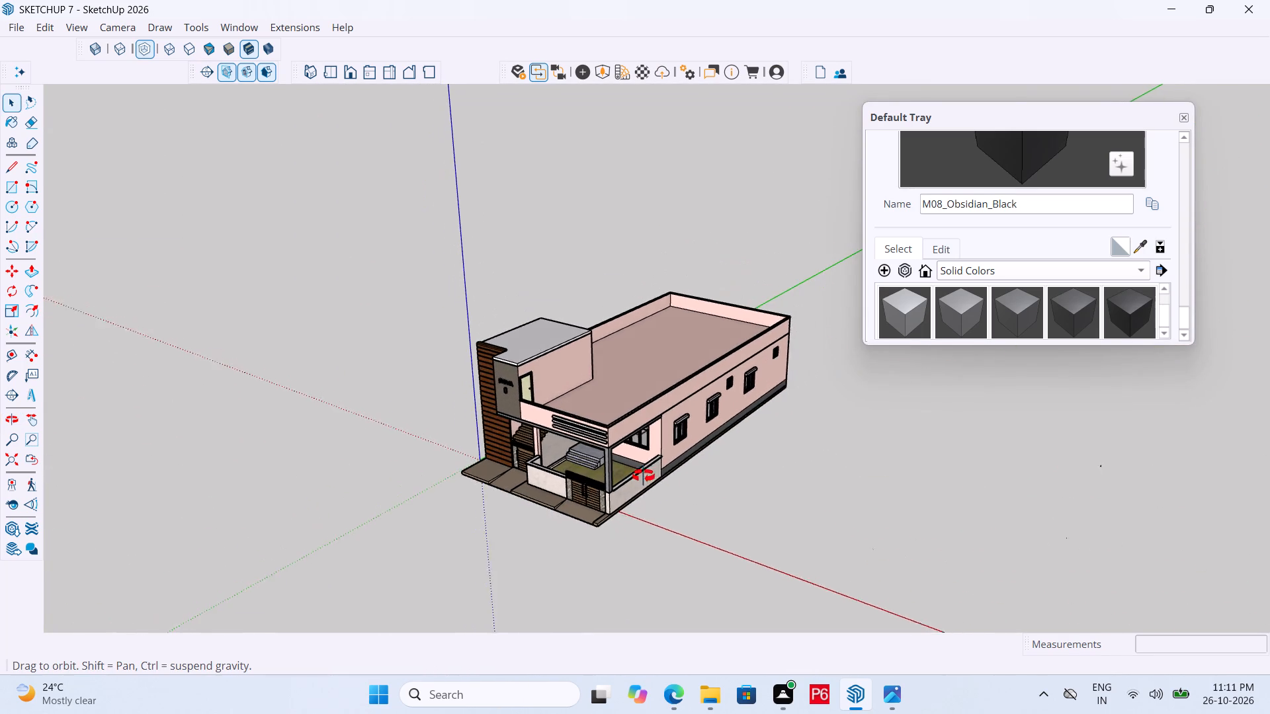
{"action": "middle_click_drag", "start_coordinate": [644, 476], "coordinate": [653, 432]}
{"action": "scroll", "coordinate": [654, 420], "scroll_direction": "up", "scroll_amount": 2}
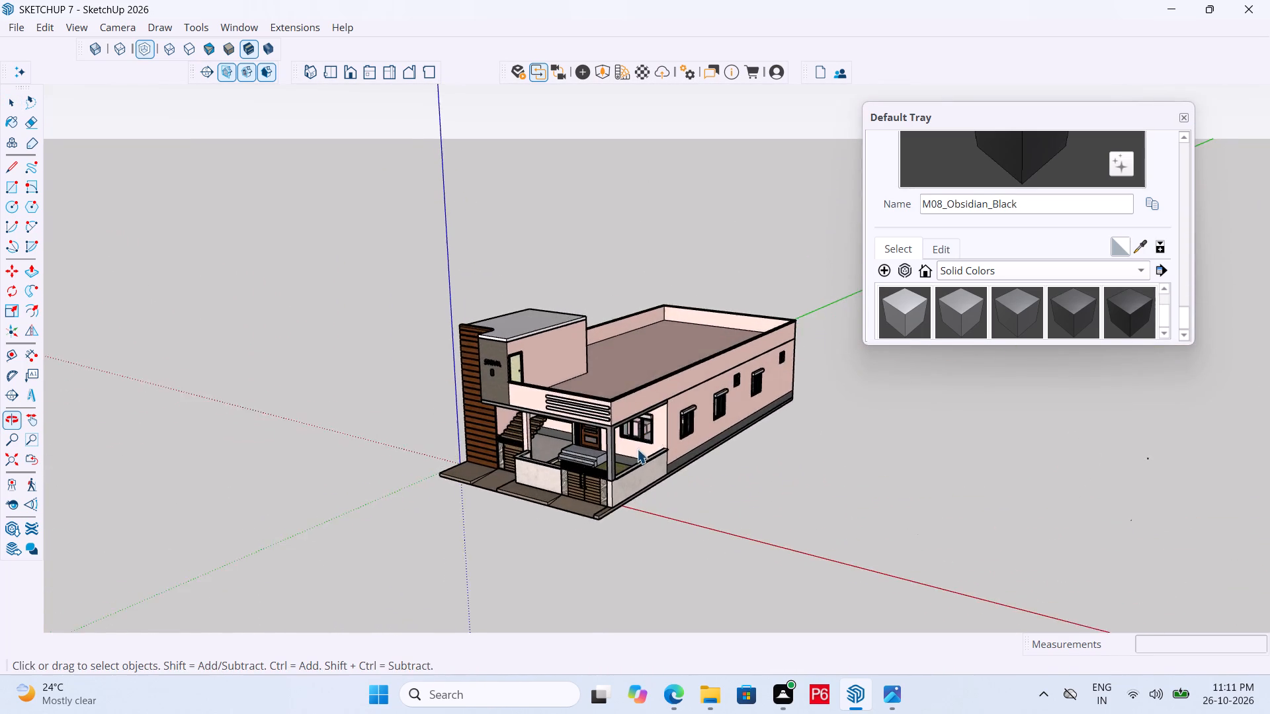
{"action": "scroll", "coordinate": [556, 504], "scroll_direction": "up", "scroll_amount": 6}
{"action": "scroll", "coordinate": [675, 481], "scroll_direction": "down", "scroll_amount": 1}
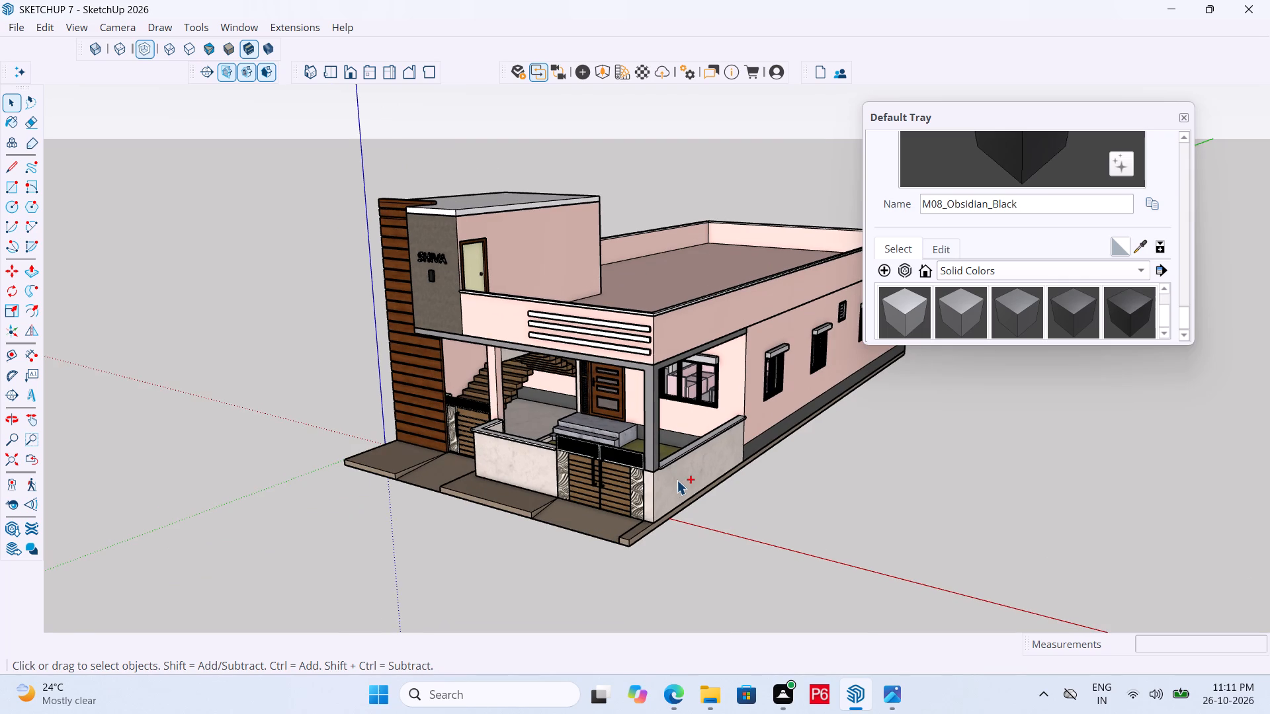
Save the model again.
{"action": "key", "text": "ctrl+s"}
{"action": "key", "text": "ctrl+s"}
{"action": "key", "text": "ctrl+s"}
{"action": "key", "text": "ctrl+s"}
{"action": "key", "text": "ctrl+s"}
{"action": "key", "text": "ctrl+s"}
{"action": "key", "text": "ctrl+s"}
Inside the SHIVA sign's group, paint the front faces of all the letters M08_Obsidian_Black and exit the group.
{"action": "scroll", "coordinate": [554, 374], "scroll_direction": "down", "scroll_amount": 5}
{"action": "middle_click_drag", "start_coordinate": [616, 463], "coordinate": [659, 466]}
{"action": "scroll", "coordinate": [579, 393], "scroll_direction": "up", "scroll_amount": 3}
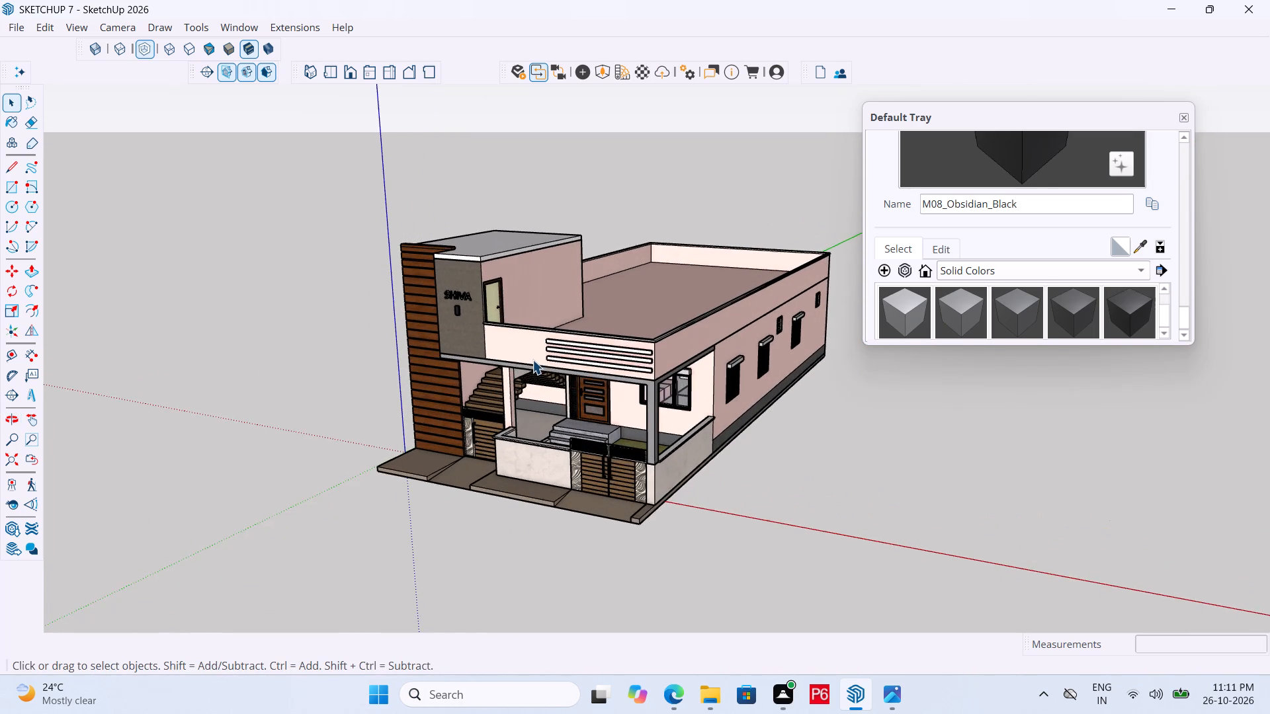
{"action": "scroll", "coordinate": [532, 360], "scroll_direction": "up", "scroll_amount": 5}
{"action": "scroll", "coordinate": [416, 297], "scroll_direction": "up", "scroll_amount": 14}
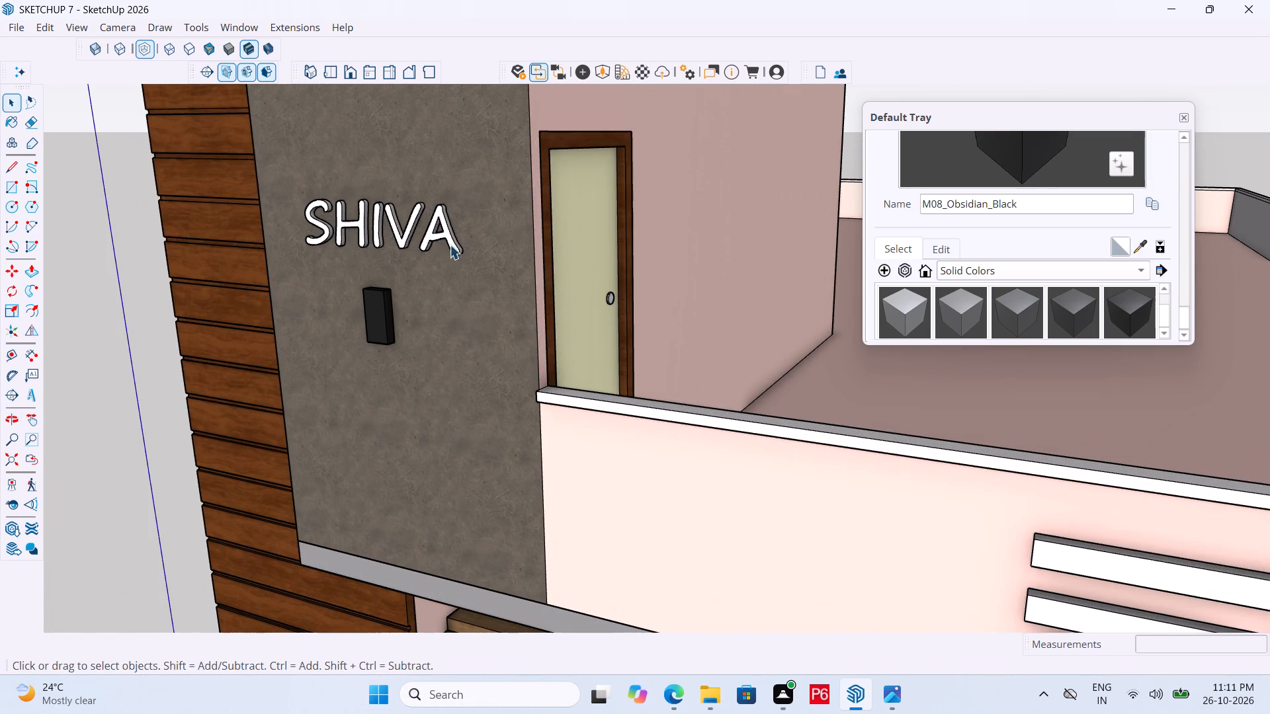
{"action": "double_click", "coordinate": [444, 233]}
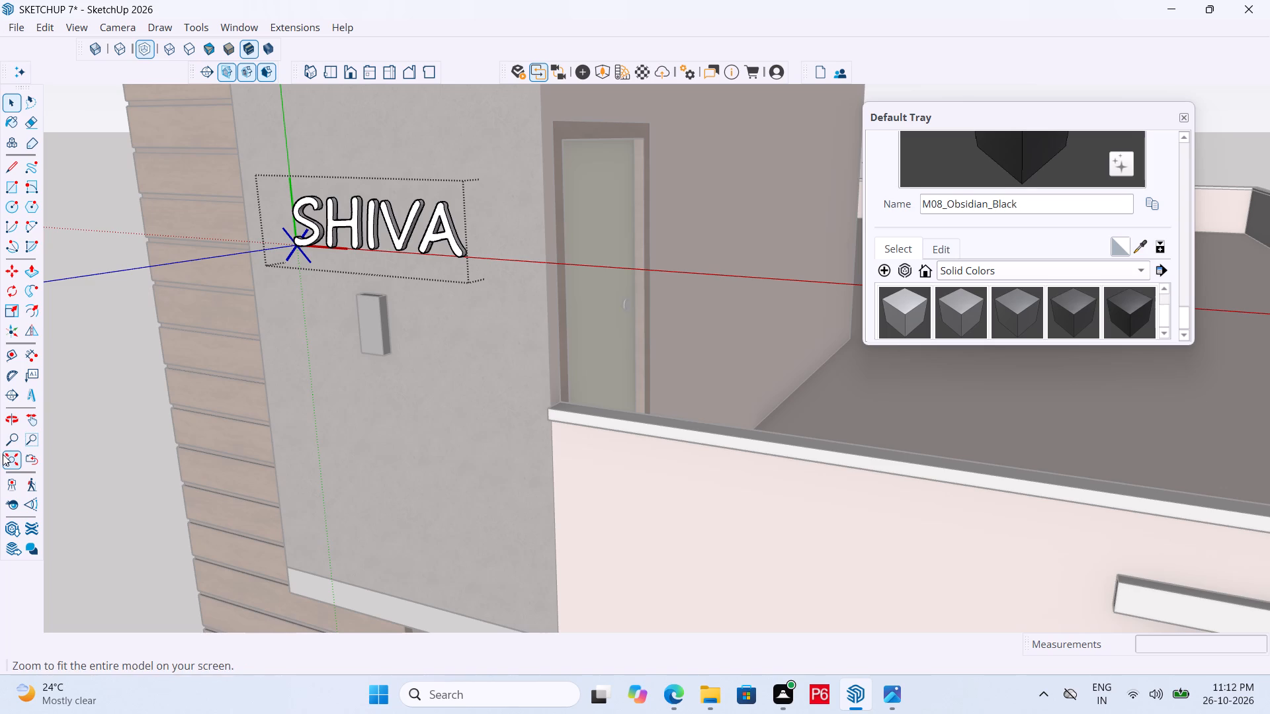
{"action": "left_click", "coordinate": [1142, 319]}
{"action": "scroll", "coordinate": [405, 241], "scroll_direction": "up", "scroll_amount": 4}
{"action": "left_click", "coordinate": [471, 237]}
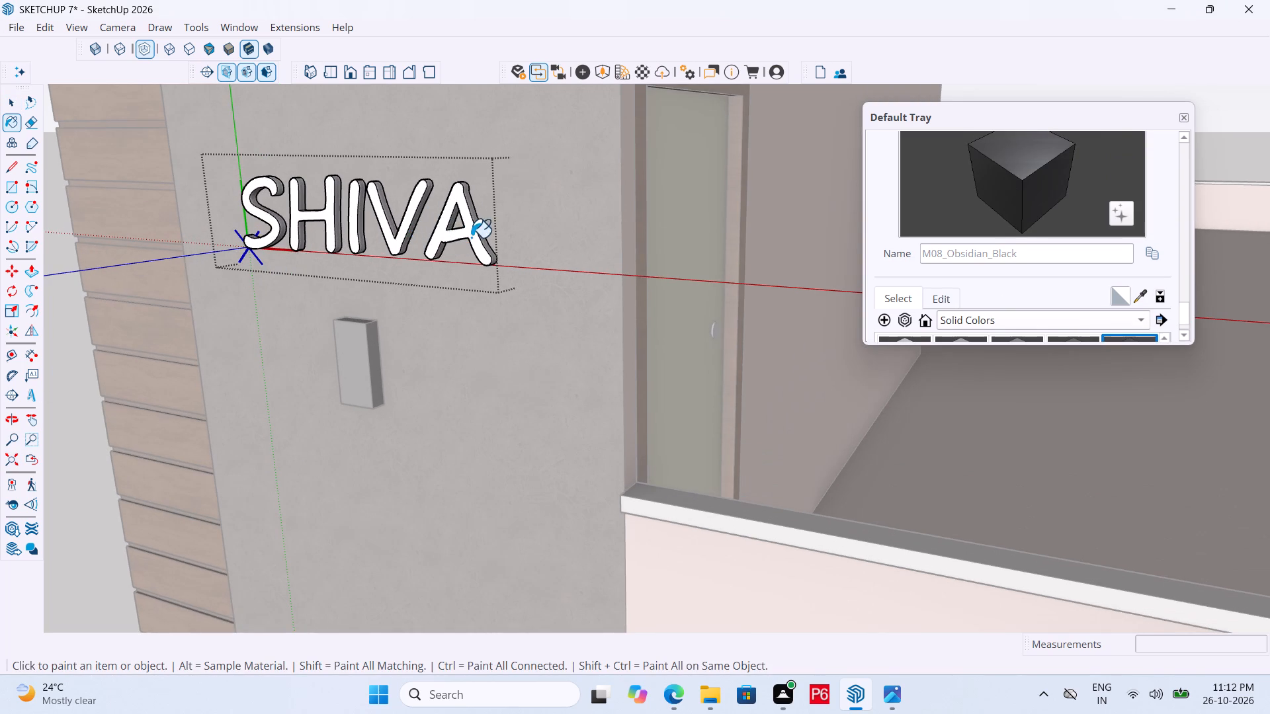
{"action": "left_click", "coordinate": [404, 225]}
{"action": "double_click", "coordinate": [349, 220]}
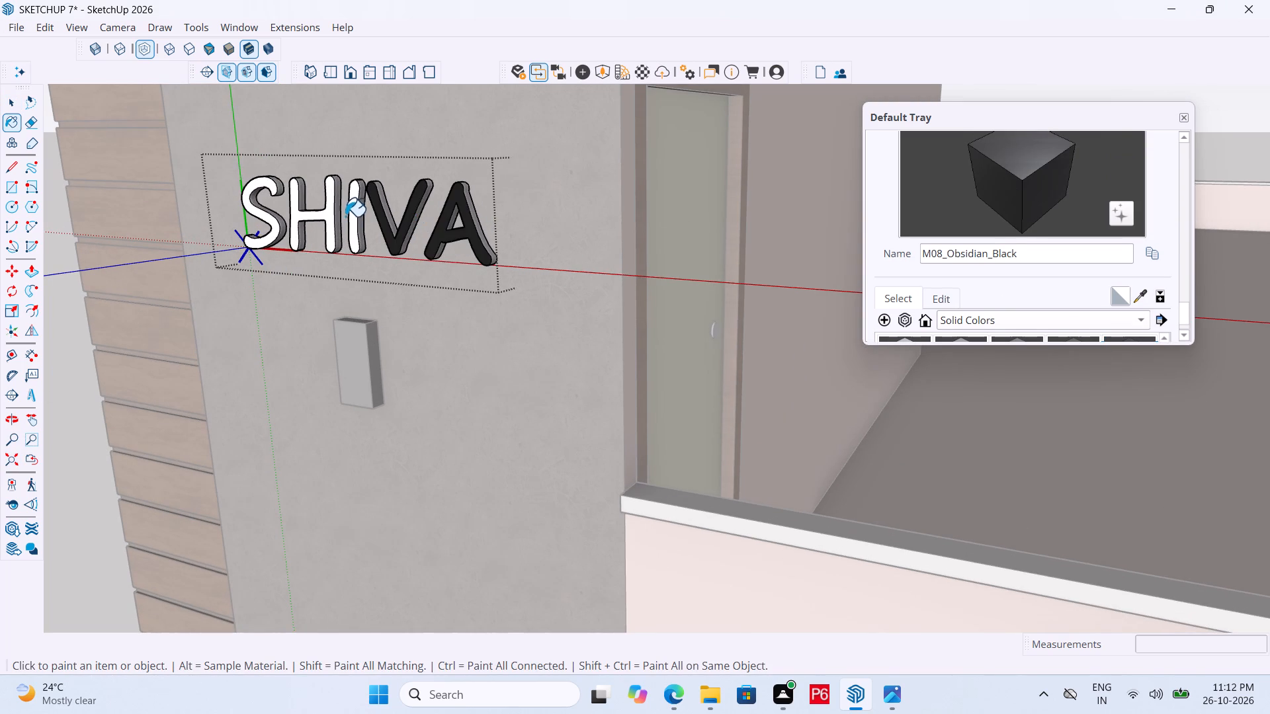
{"action": "left_click", "coordinate": [351, 213]}
{"action": "left_click", "coordinate": [321, 208]}
{"action": "left_click", "coordinate": [327, 207]}
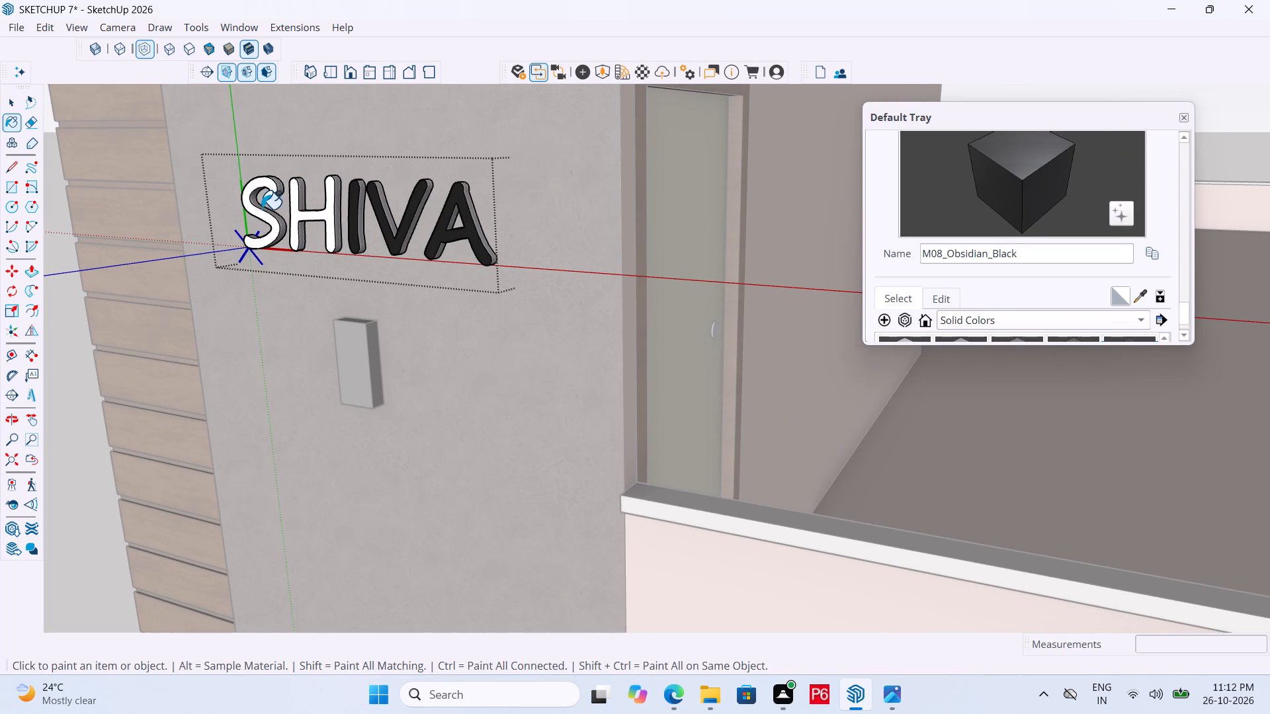
{"action": "left_click_drag", "start_coordinate": [266, 221], "coordinate": [273, 220]}
{"action": "scroll", "coordinate": [308, 217], "scroll_direction": "down", "scroll_amount": 12}
{"action": "key", "text": "space"}
{"action": "left_click", "coordinate": [178, 306]}
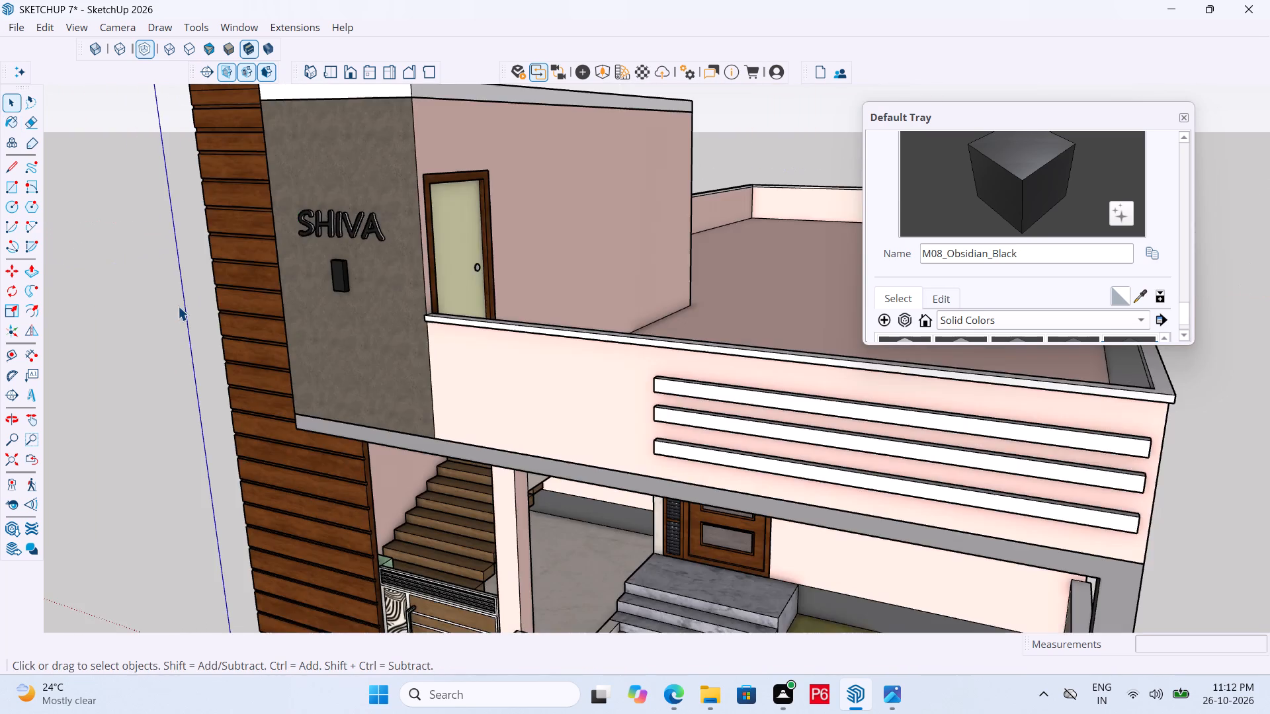
Save the model with the repainted name sign.
{"action": "scroll", "coordinate": [288, 302], "scroll_direction": "down", "scroll_amount": 4}
{"action": "middle_click_drag", "start_coordinate": [288, 302], "coordinate": [318, 313]}
{"action": "middle_click_drag", "start_coordinate": [366, 310], "coordinate": [432, 292]}
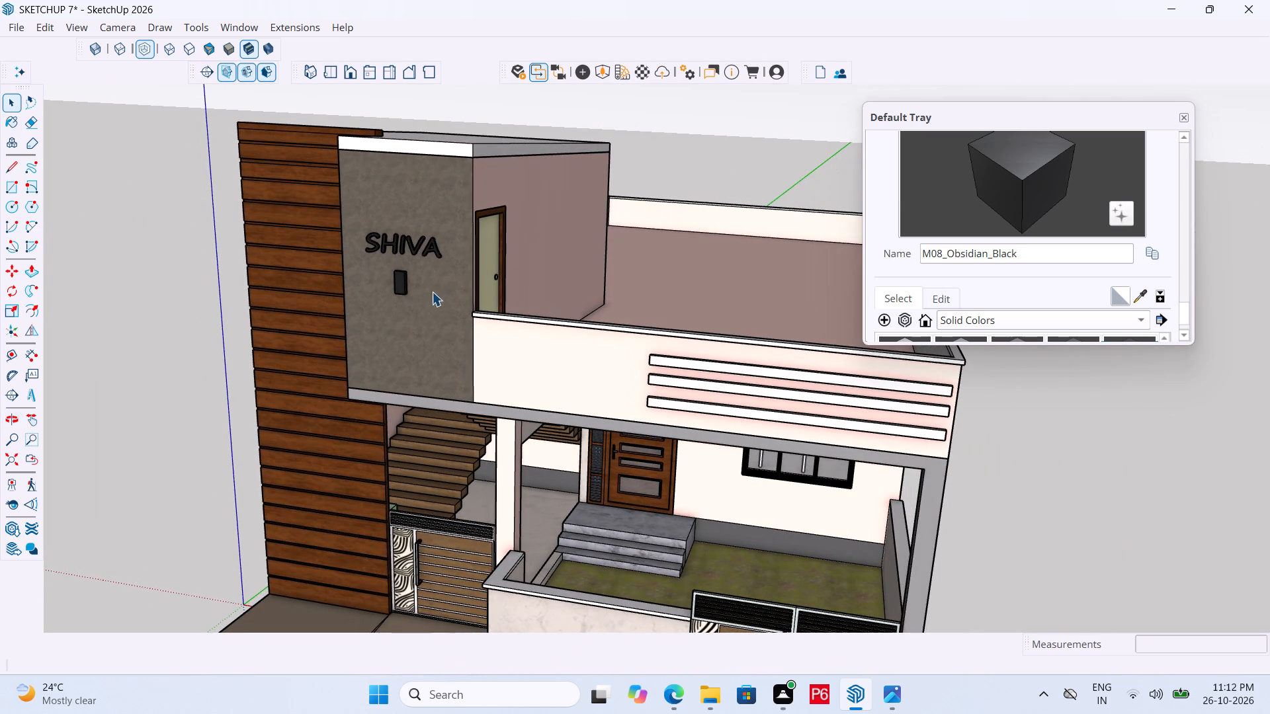
{"action": "key", "text": "ctrl+s"}
{"action": "key", "text": "ctrl+s"}
{"action": "key", "text": "ctrl+s"}
{"action": "key", "text": "ctrl+s"}
{"action": "key", "text": "ctrl+s"}
{"action": "key", "text": "ctrl+s"}
Examine the black name sign and the house's front and both long sides from a distance.
{"action": "scroll", "coordinate": [411, 290], "scroll_direction": "down", "scroll_amount": 5}
{"action": "key", "text": "space"}
{"action": "scroll", "coordinate": [403, 284], "scroll_direction": "down", "scroll_amount": 6}
{"action": "middle_click_drag", "start_coordinate": [622, 418], "coordinate": [646, 393]}
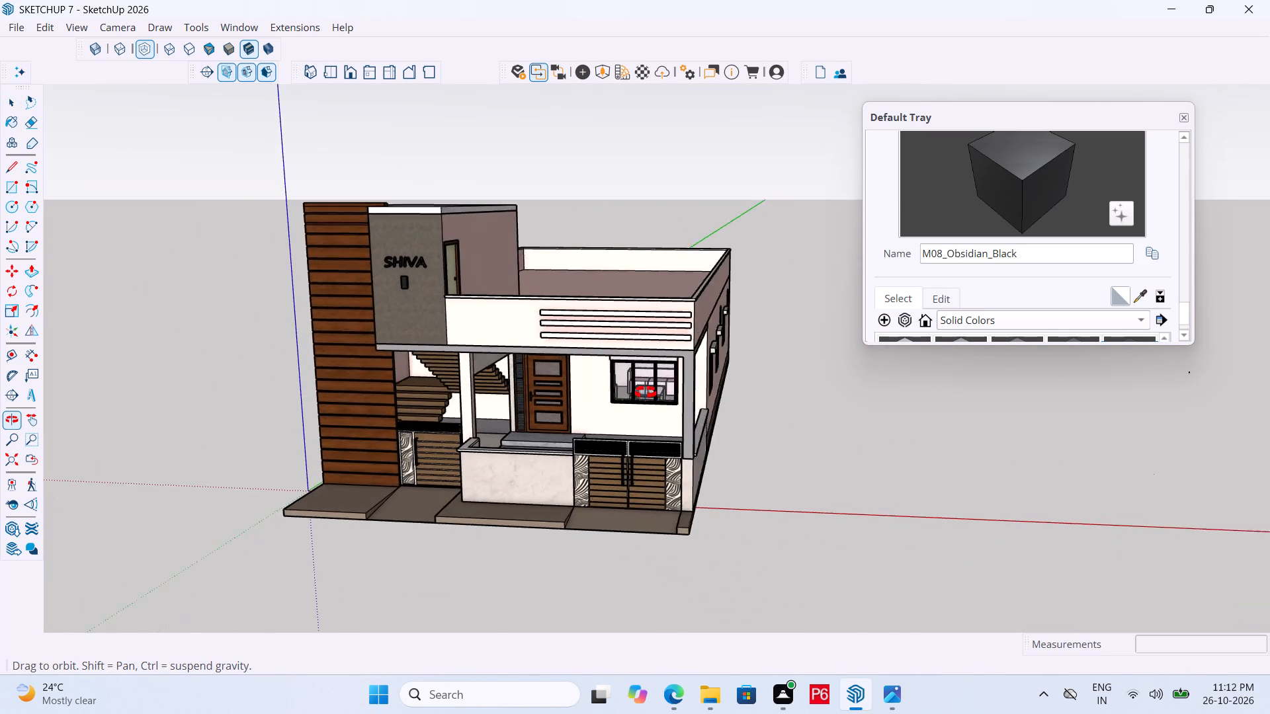
{"action": "middle_click_drag", "start_coordinate": [646, 393], "coordinate": [962, 391]}
{"action": "middle_click", "coordinate": [962, 391]}
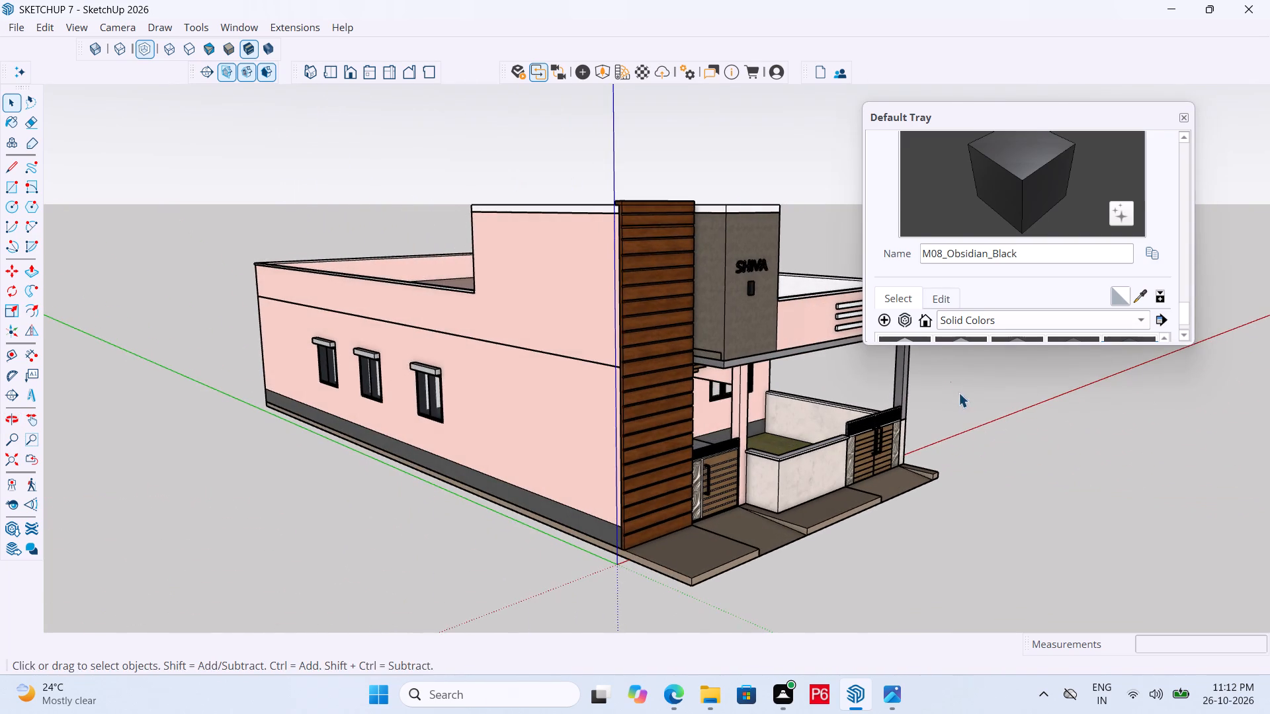
{"action": "middle_click_drag", "start_coordinate": [867, 397], "coordinate": [459, 401]}
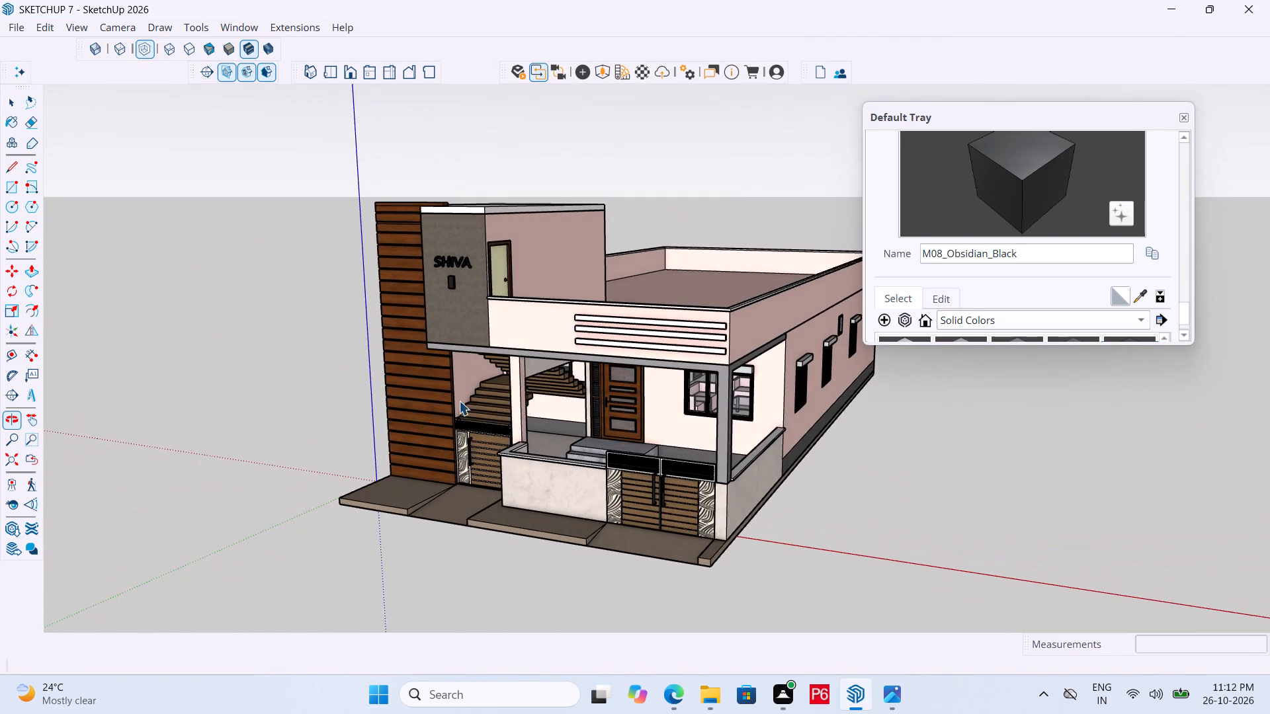
{"action": "scroll", "coordinate": [410, 447], "scroll_direction": "down", "scroll_amount": 3}
{"action": "middle_click_drag", "start_coordinate": [554, 396], "coordinate": [595, 403]}
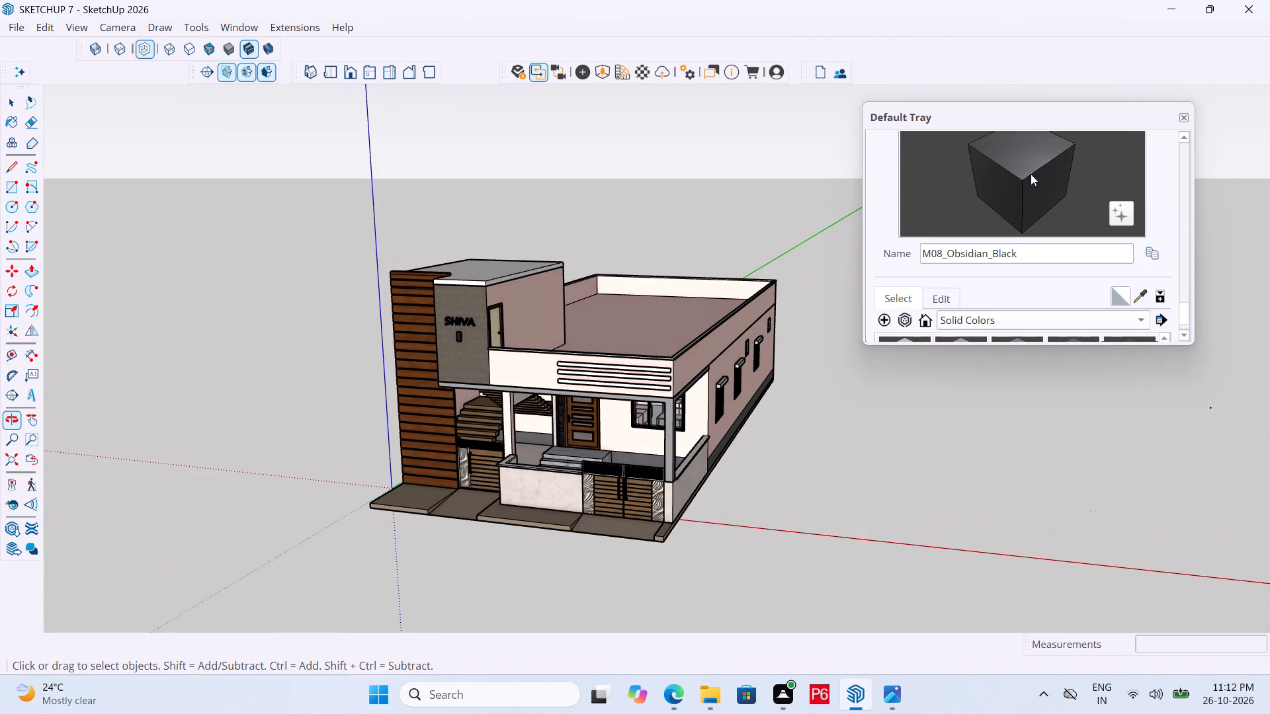
Close the Default Tray.
{"action": "left_click", "coordinate": [1184, 120]}
Save the model in a front corner view of the whole house.
{"action": "middle_click_drag", "start_coordinate": [806, 325], "coordinate": [747, 301]}
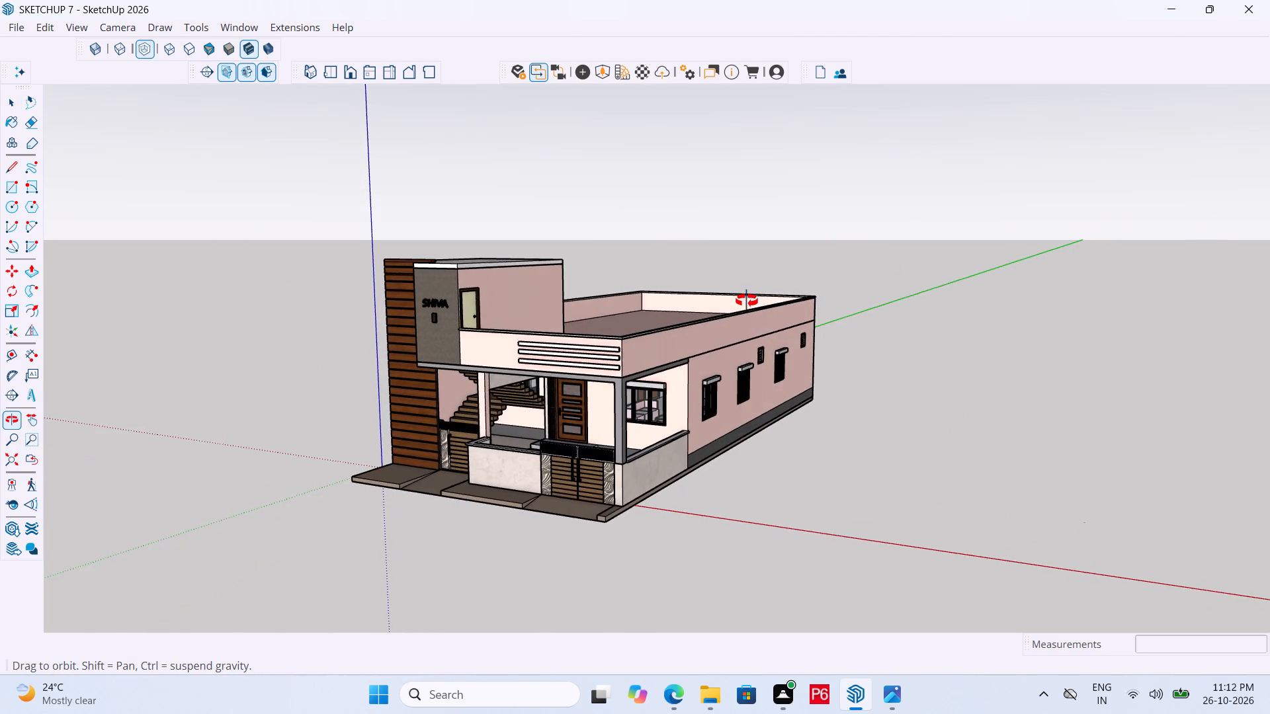
{"action": "middle_click_drag", "start_coordinate": [747, 301], "coordinate": [772, 301]}
{"action": "key", "text": "ctrl+s"}
{"action": "key", "text": "ctrl+s"}
{"action": "key", "text": "ctrl+s"}
{"action": "key", "text": "ctrl+s"}
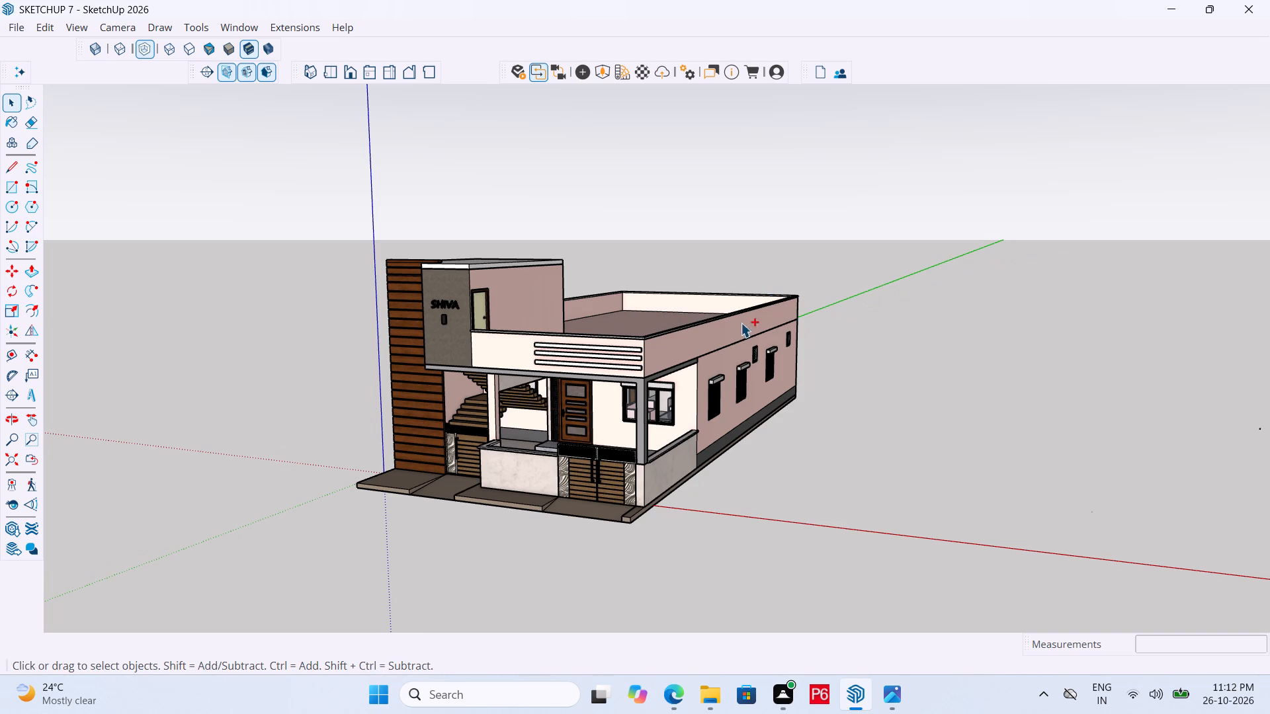
{"action": "key", "text": "ctrl+s"}
{"action": "key", "text": "ctrl+s"}
{"action": "key", "text": "ctrl+s"}
{"action": "key", "text": "ctrl+s"}
{"action": "key", "text": "ctrl+s"}
{"action": "key", "text": "ctrl+s"}
{"action": "key", "text": "ctrl+s"}
{"action": "key", "text": "ctrl+s"}
Examine the finished house from above, including its roof, rear and long sides.
{"action": "scroll", "coordinate": [550, 328], "scroll_direction": "down", "scroll_amount": 6}
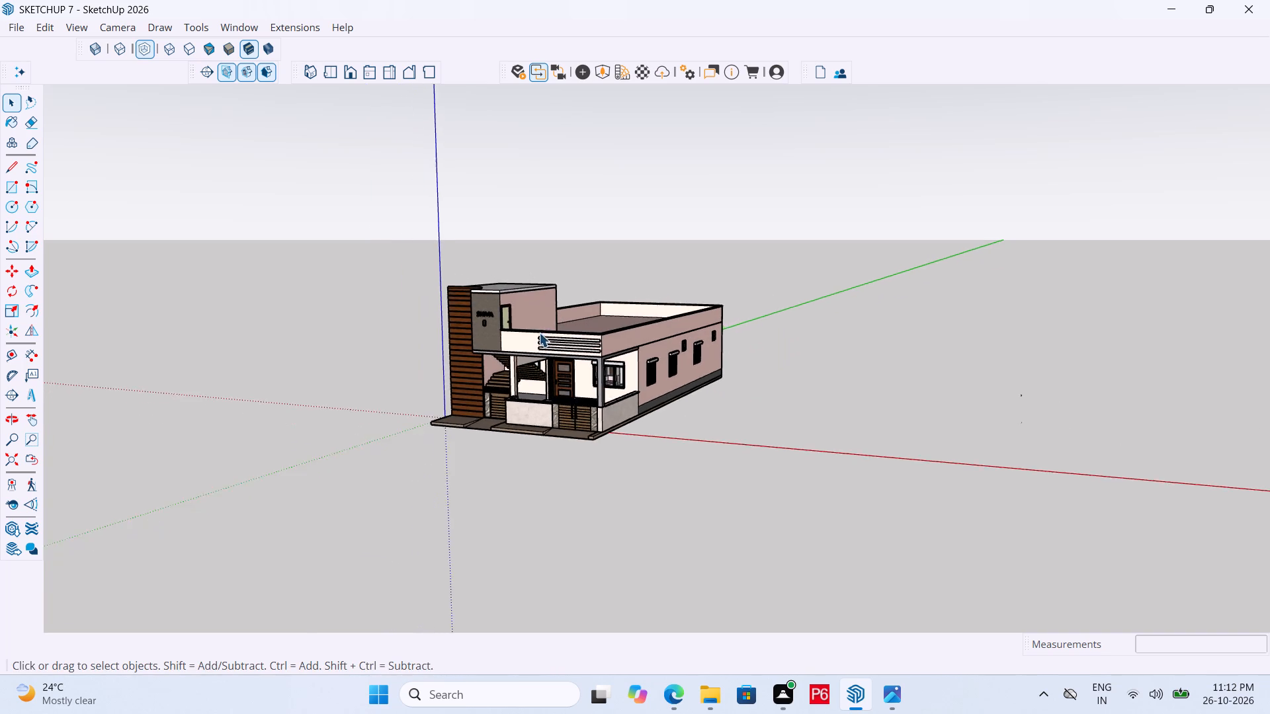
{"action": "middle_click_drag", "start_coordinate": [531, 352], "coordinate": [473, 438]}
{"action": "scroll", "coordinate": [412, 360], "scroll_direction": "down", "scroll_amount": 5}
{"action": "middle_click_drag", "start_coordinate": [614, 376], "coordinate": [607, 413]}
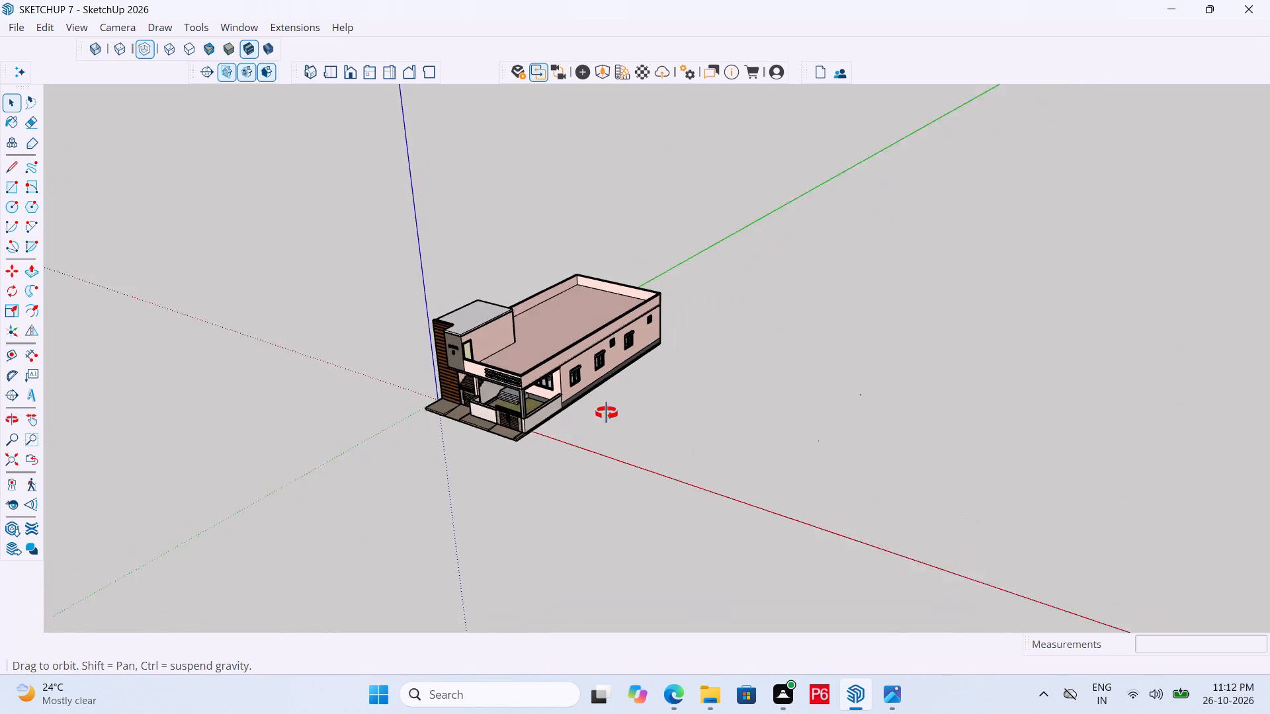
{"action": "middle_click_drag", "start_coordinate": [607, 413], "coordinate": [582, 474]}
{"action": "middle_click_drag", "start_coordinate": [735, 297], "coordinate": [0, 183]}
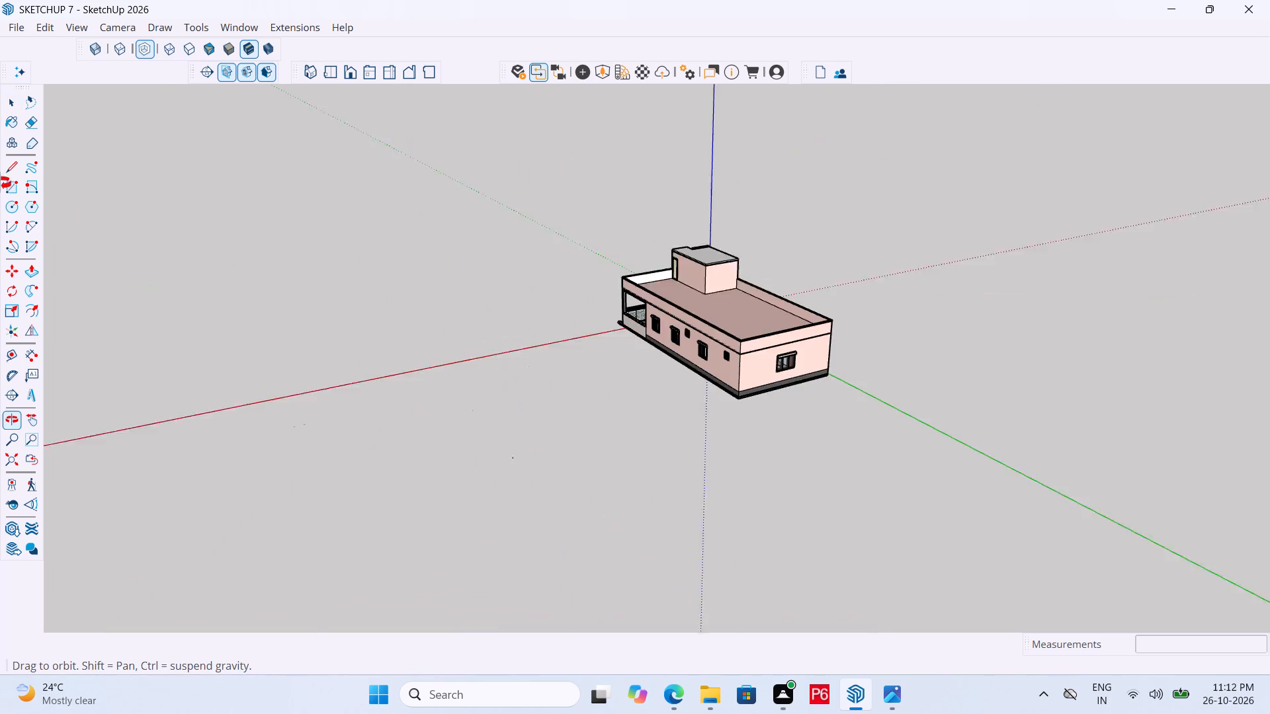
{"action": "middle_click_drag", "start_coordinate": [0, 183], "coordinate": [0, 173]}
{"action": "middle_click_drag", "start_coordinate": [690, 329], "coordinate": [1220, 360]}
{"action": "middle_click_drag", "start_coordinate": [671, 297], "coordinate": [788, 430]}
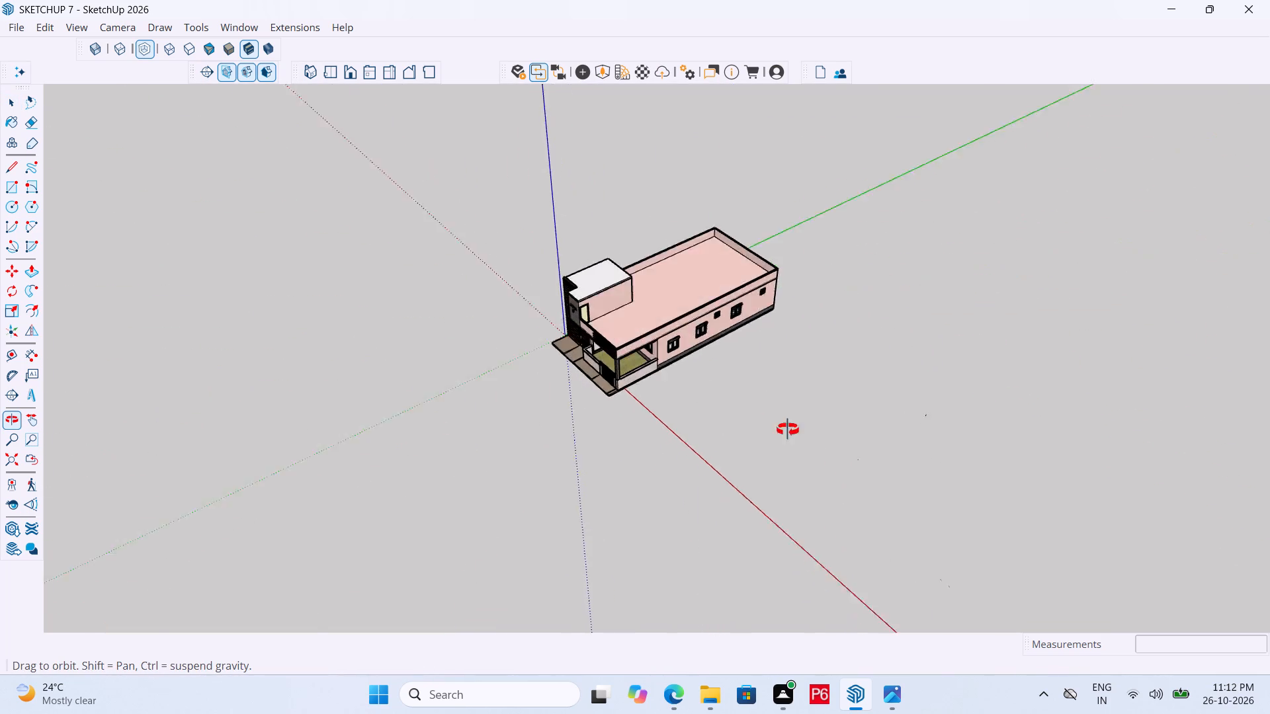
{"action": "middle_click_drag", "start_coordinate": [788, 430], "coordinate": [1027, 389]}
{"action": "middle_click_drag", "start_coordinate": [1027, 389], "coordinate": [763, 343]}
{"action": "scroll", "coordinate": [599, 354], "scroll_direction": "down", "scroll_amount": 3}
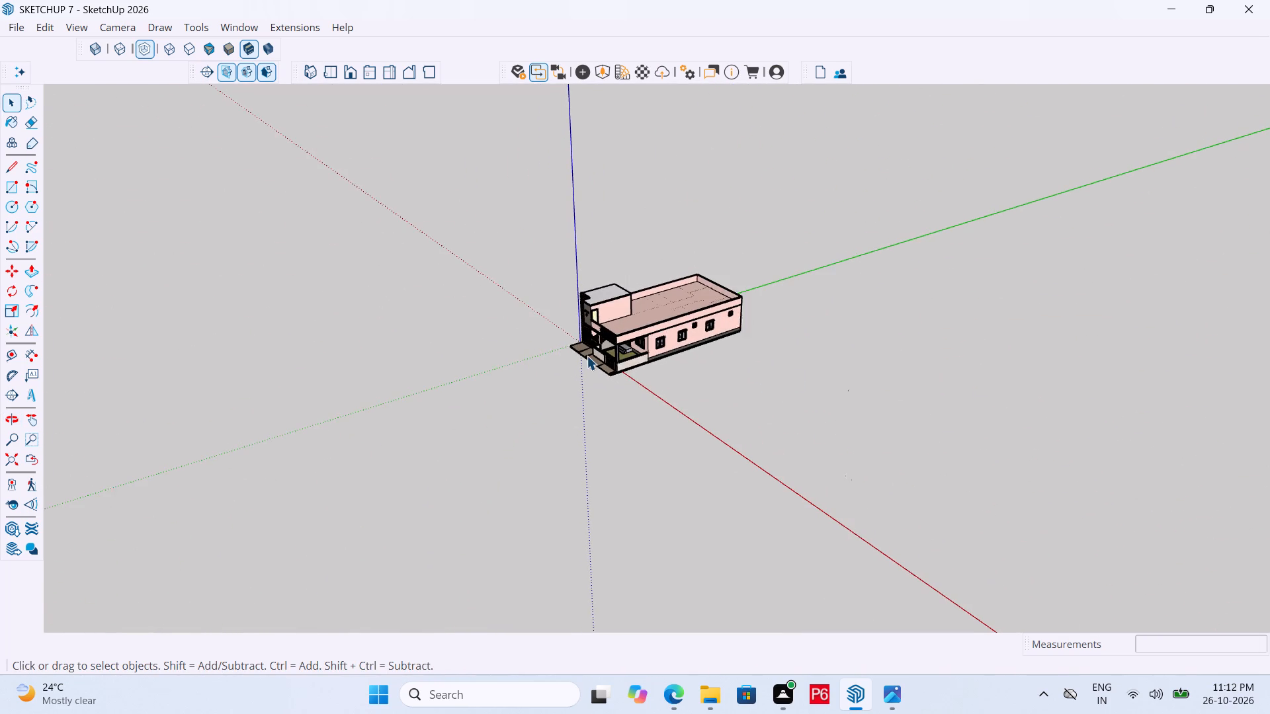
{"action": "scroll", "coordinate": [587, 356], "scroll_direction": "down", "scroll_amount": 1}
{"action": "scroll", "coordinate": [712, 405], "scroll_direction": "up", "scroll_amount": 4}
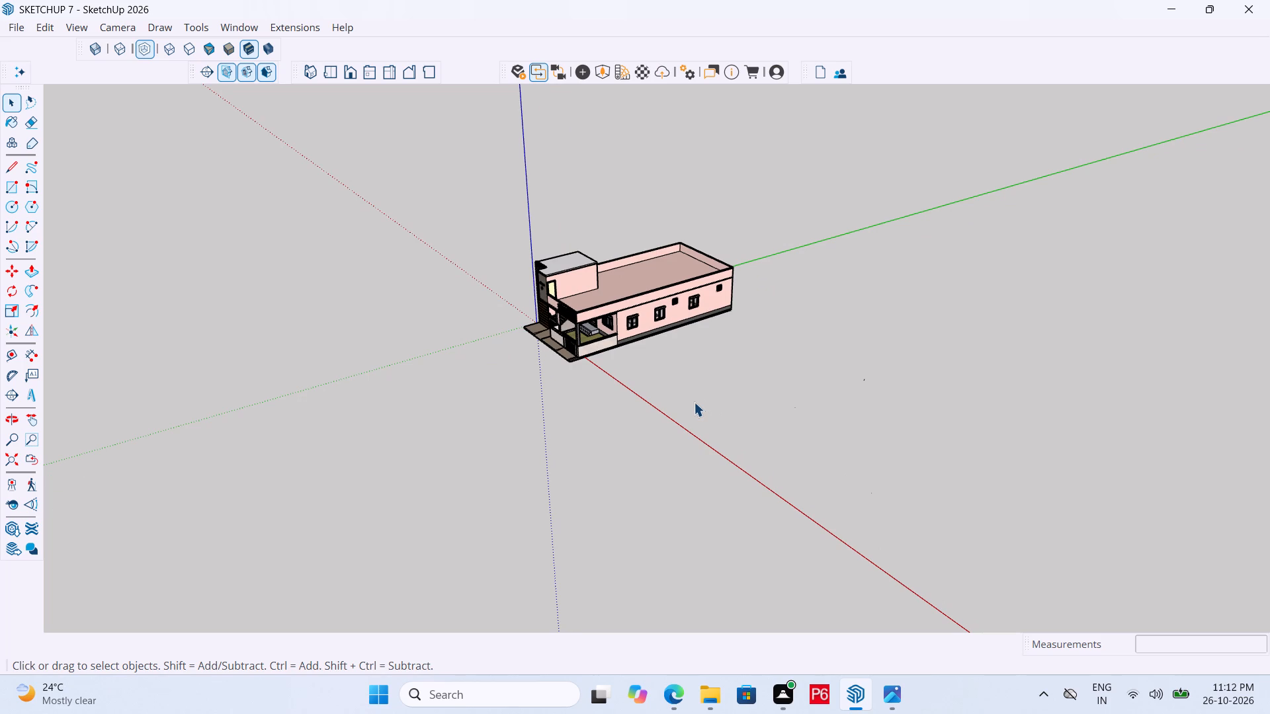
Draw a 13' by 15' rectangle on the open ground beside the house's long side.
{"action": "key", "text": "r"}
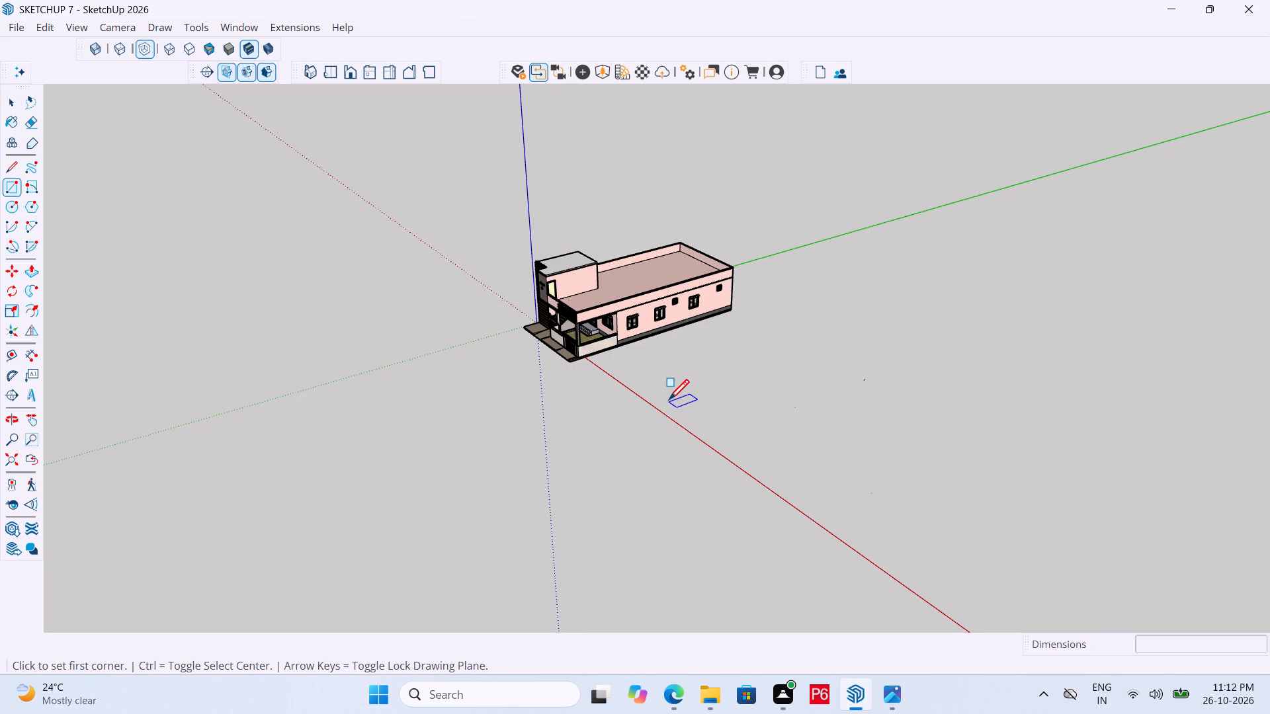
{"action": "scroll", "coordinate": [680, 392], "scroll_direction": "up", "scroll_amount": 4}
{"action": "left_click", "coordinate": [672, 405]}
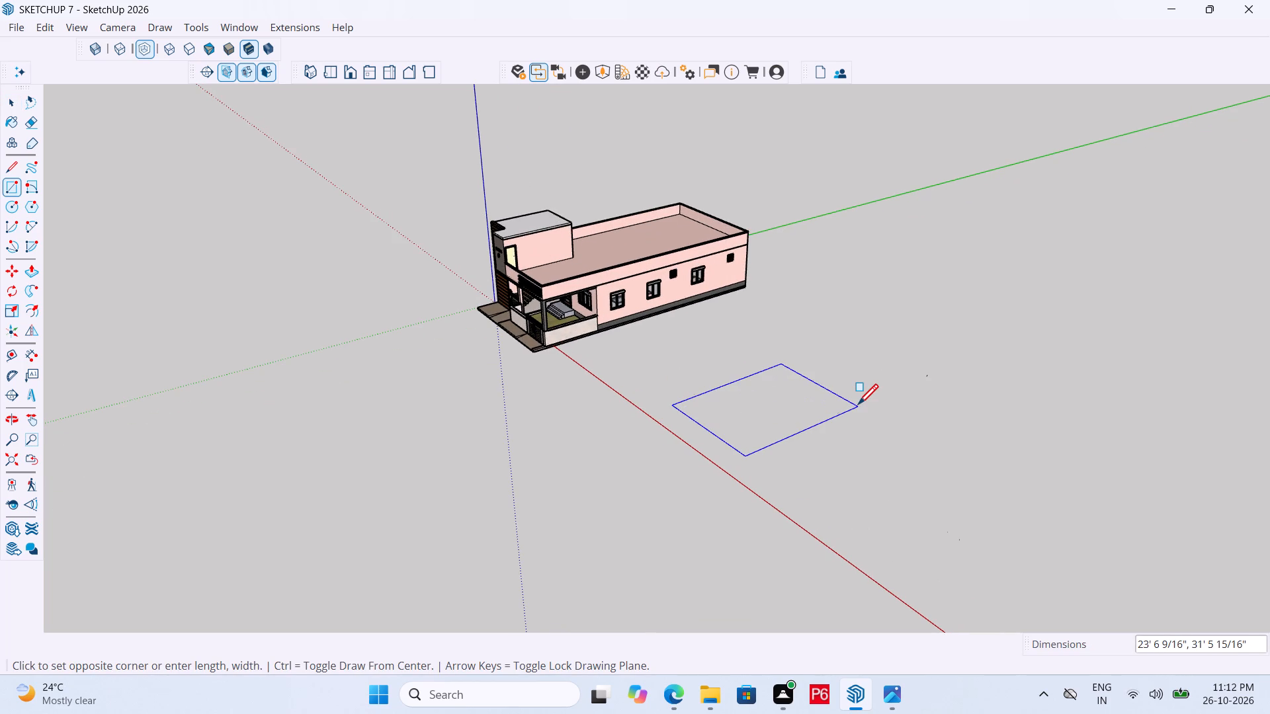
{"action": "type", "text": "10'"}
{"action": "key", "text": "BackSpace"}
{"action": "key", "text": "BackSpace"}
{"action": "key", "text": "1"}
{"action": "key", "text": "BackSpace"}
{"action": "key", "text": "BackSpace"}
{"action": "type", "text": "13',"}
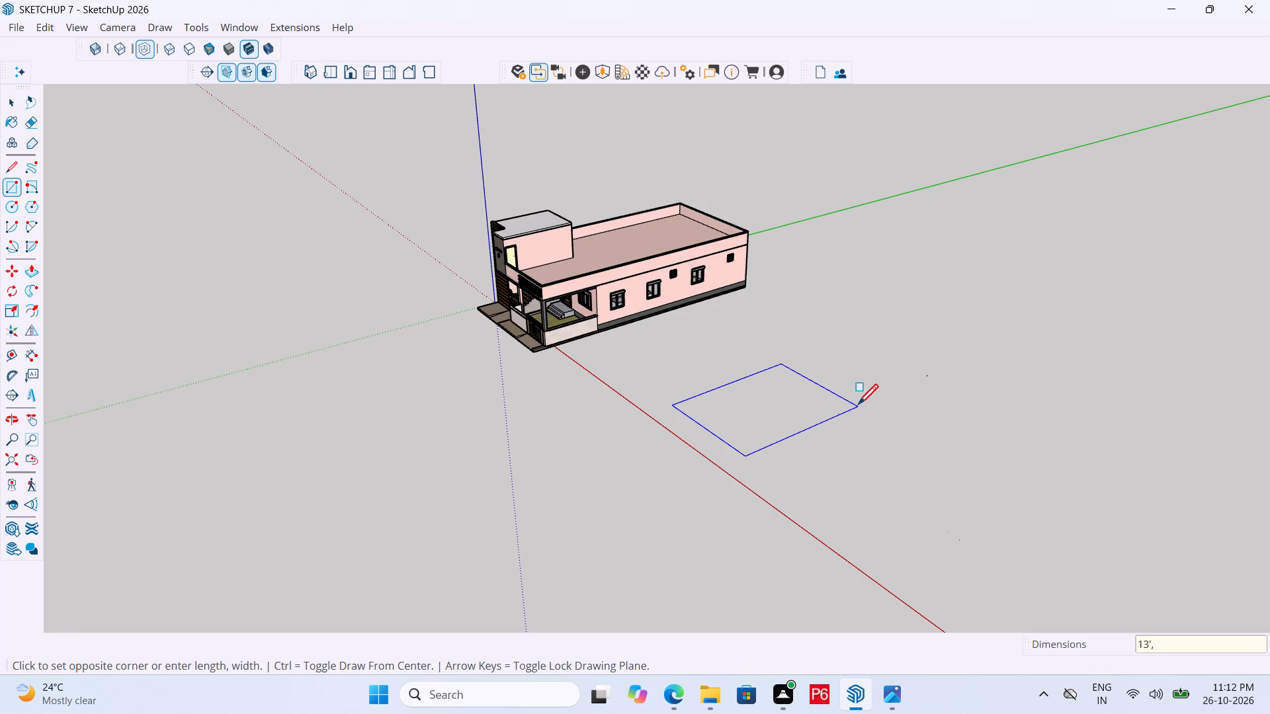
{"action": "type", "text": "15'"}
{"action": "key", "text": "Return"}
{"action": "key", "text": "space"}
Make the new ground rectangle and its edges a group, and open it with its face selected.
{"action": "scroll", "coordinate": [677, 381], "scroll_direction": "up", "scroll_amount": 5}
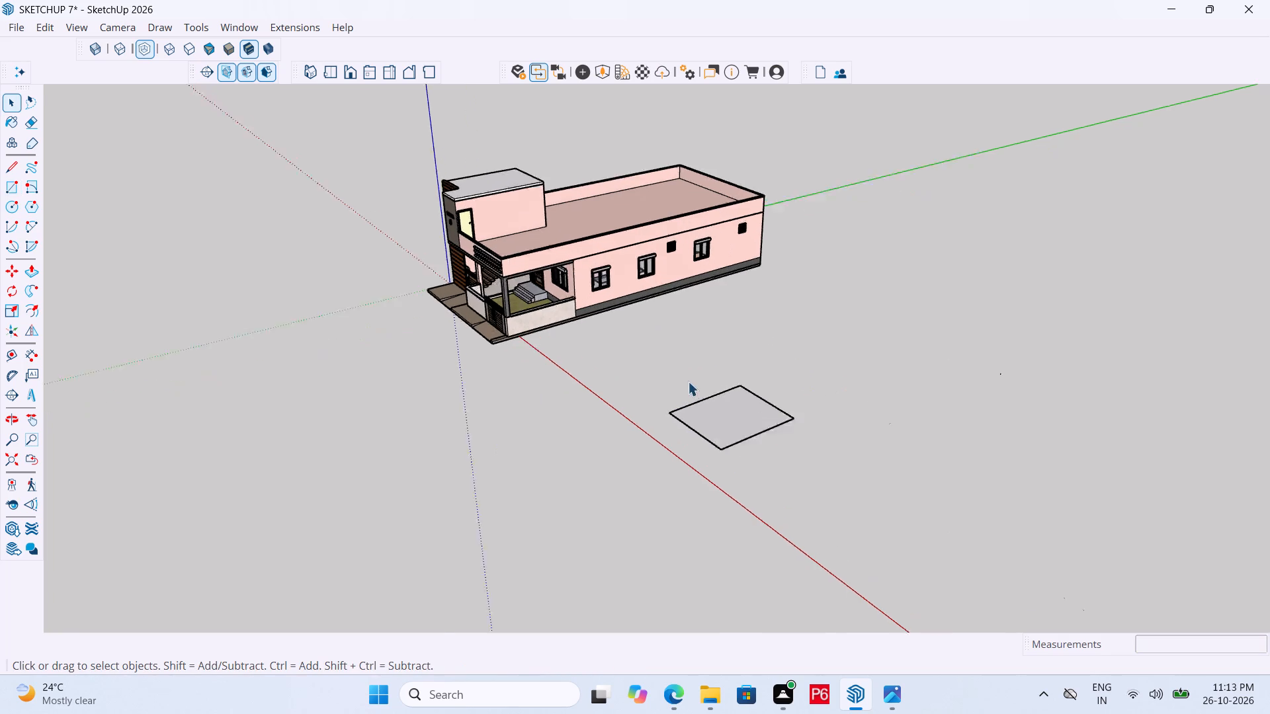
{"action": "scroll", "coordinate": [688, 381], "scroll_direction": "up", "scroll_amount": 1}
{"action": "left_click", "coordinate": [733, 429]}
{"action": "double_click", "coordinate": [733, 429]}
{"action": "right_click", "coordinate": [733, 429]}
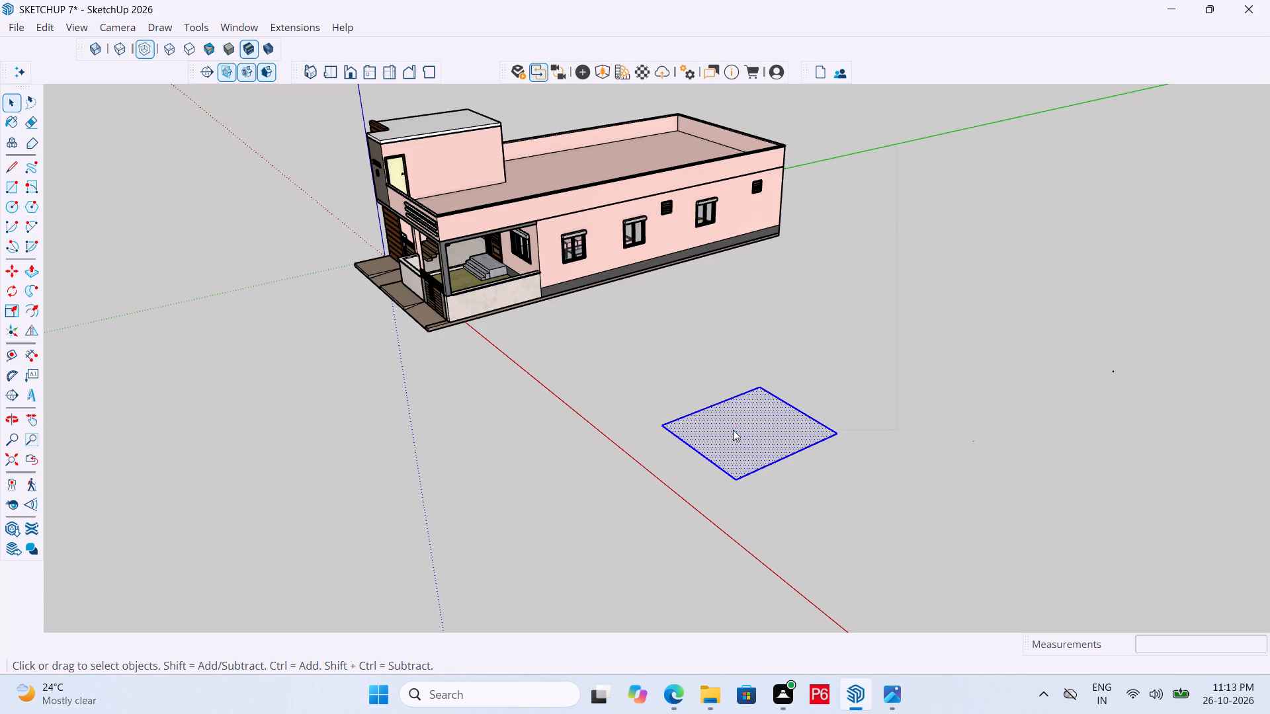
{"action": "left_click", "coordinate": [819, 290]}
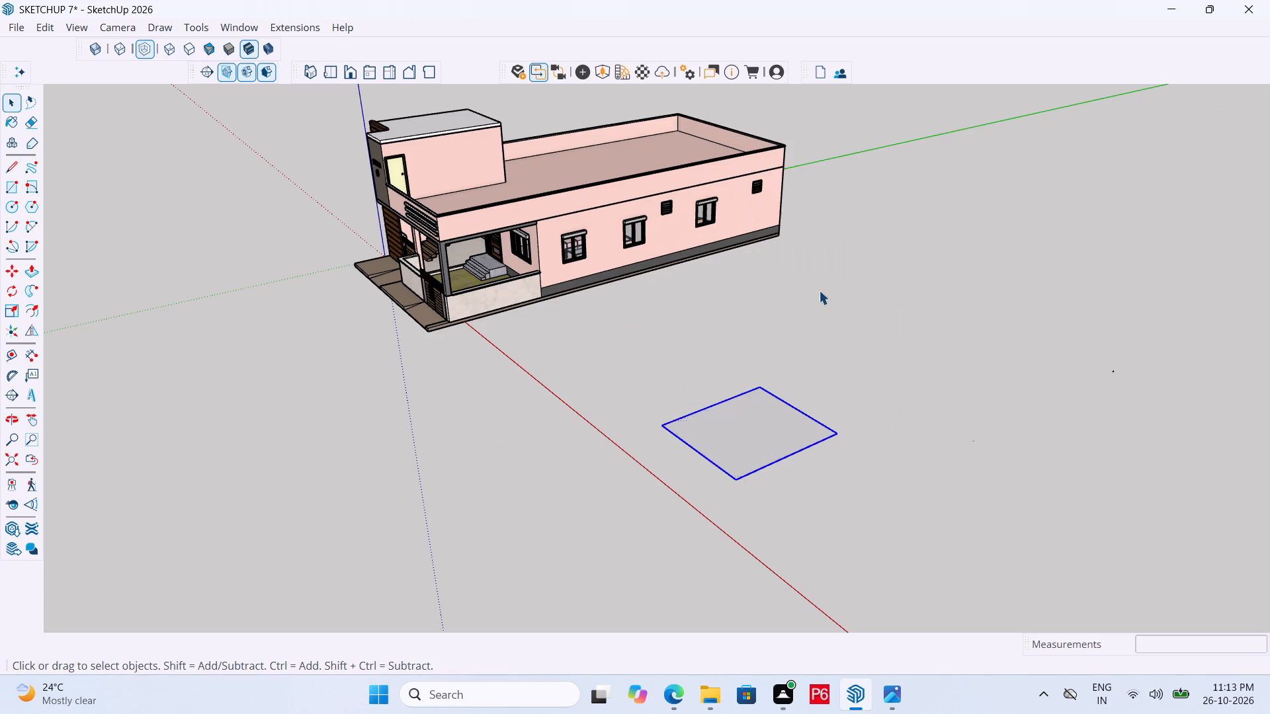
{"action": "triple_click", "coordinate": [726, 449]}
{"action": "left_click", "coordinate": [745, 414]}
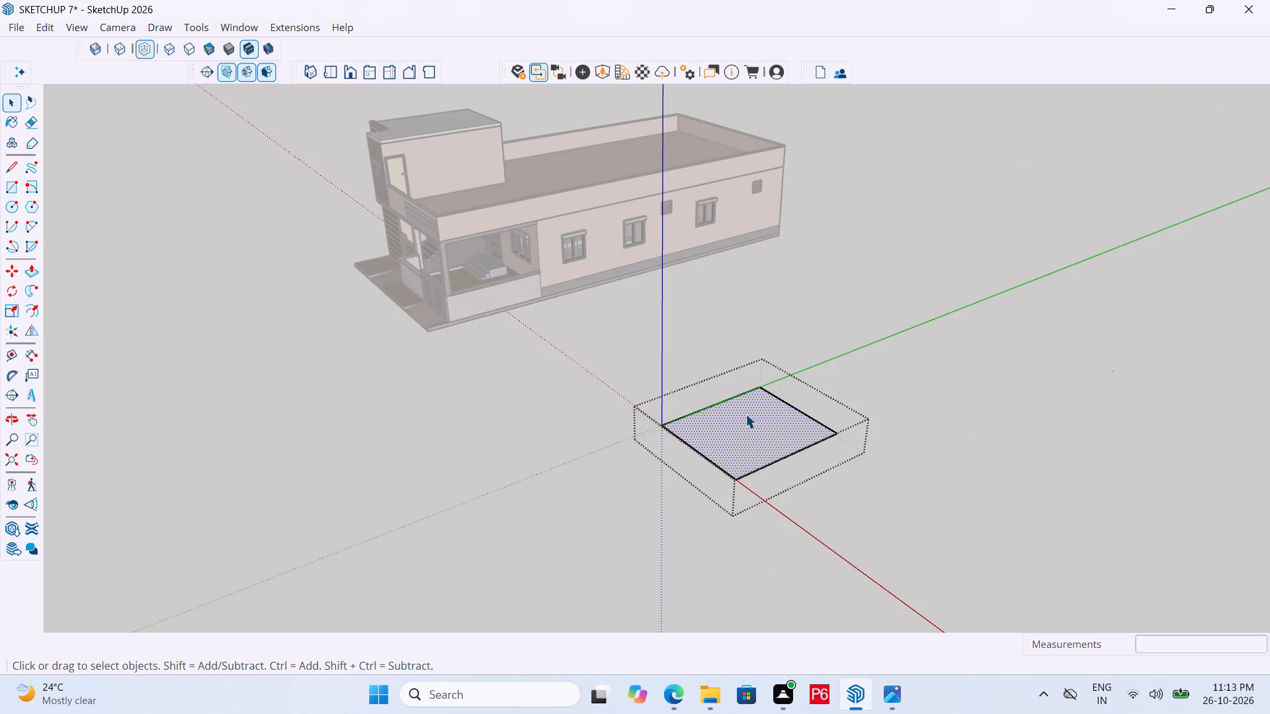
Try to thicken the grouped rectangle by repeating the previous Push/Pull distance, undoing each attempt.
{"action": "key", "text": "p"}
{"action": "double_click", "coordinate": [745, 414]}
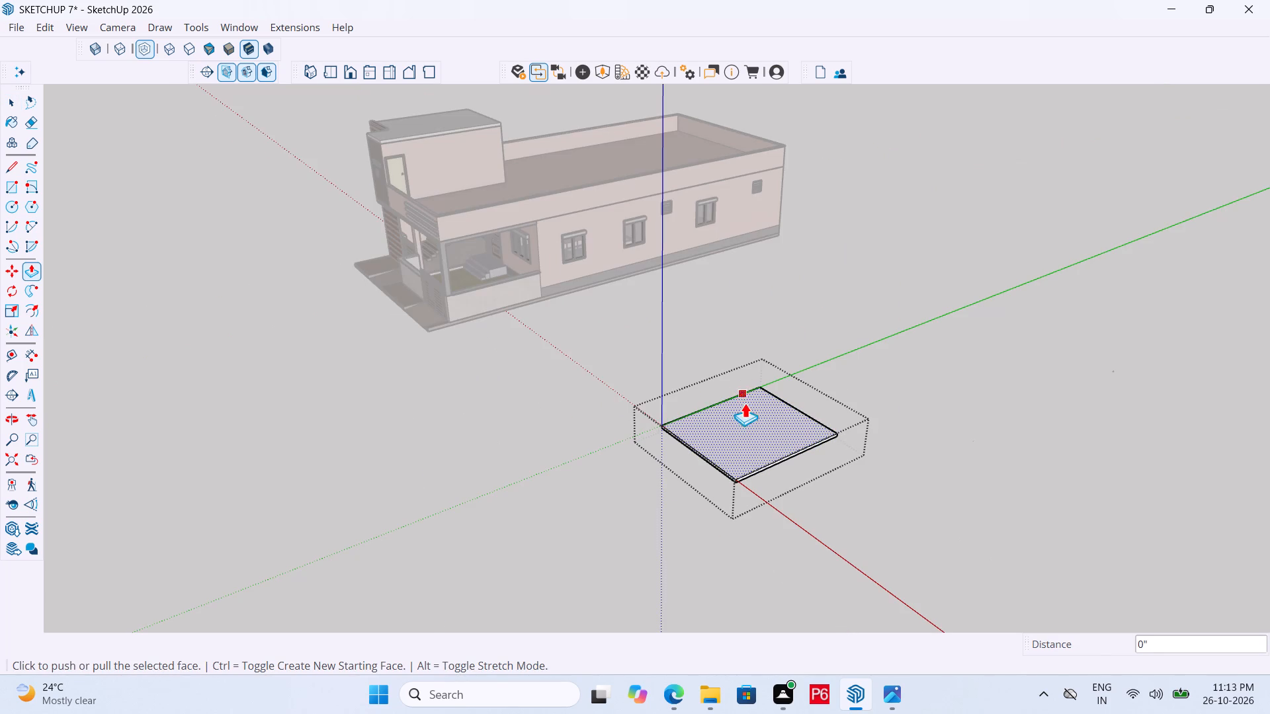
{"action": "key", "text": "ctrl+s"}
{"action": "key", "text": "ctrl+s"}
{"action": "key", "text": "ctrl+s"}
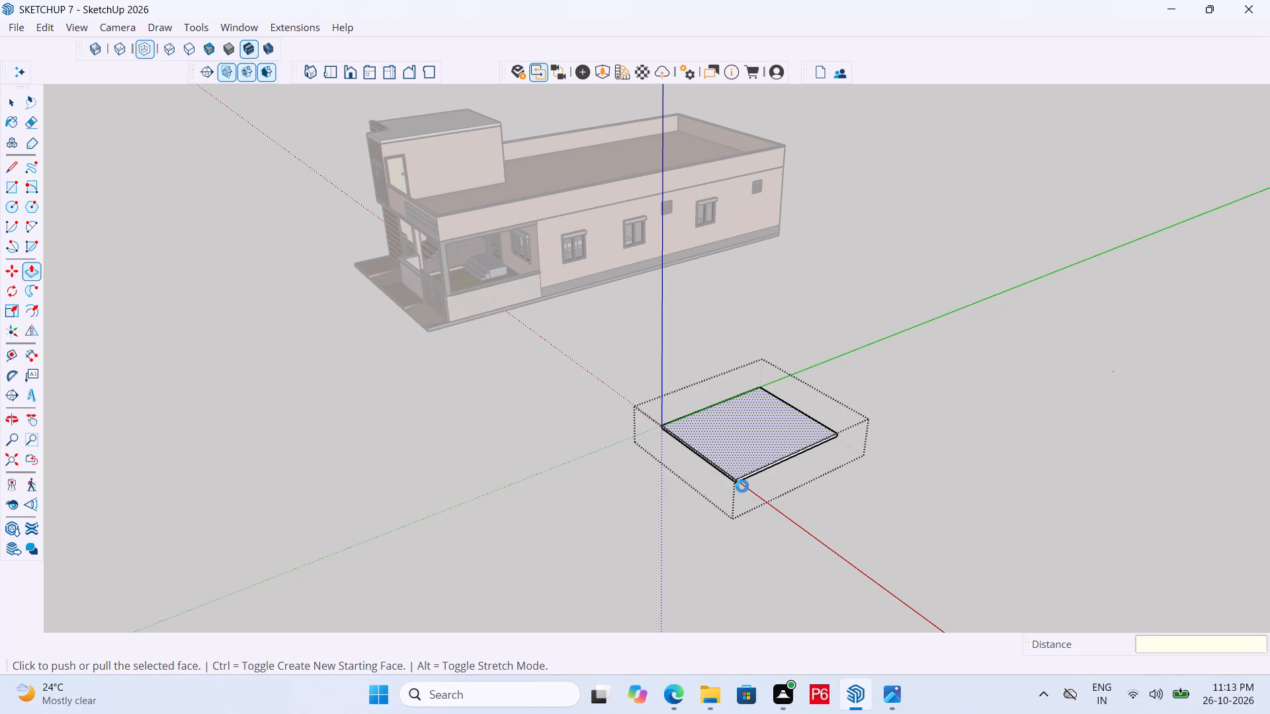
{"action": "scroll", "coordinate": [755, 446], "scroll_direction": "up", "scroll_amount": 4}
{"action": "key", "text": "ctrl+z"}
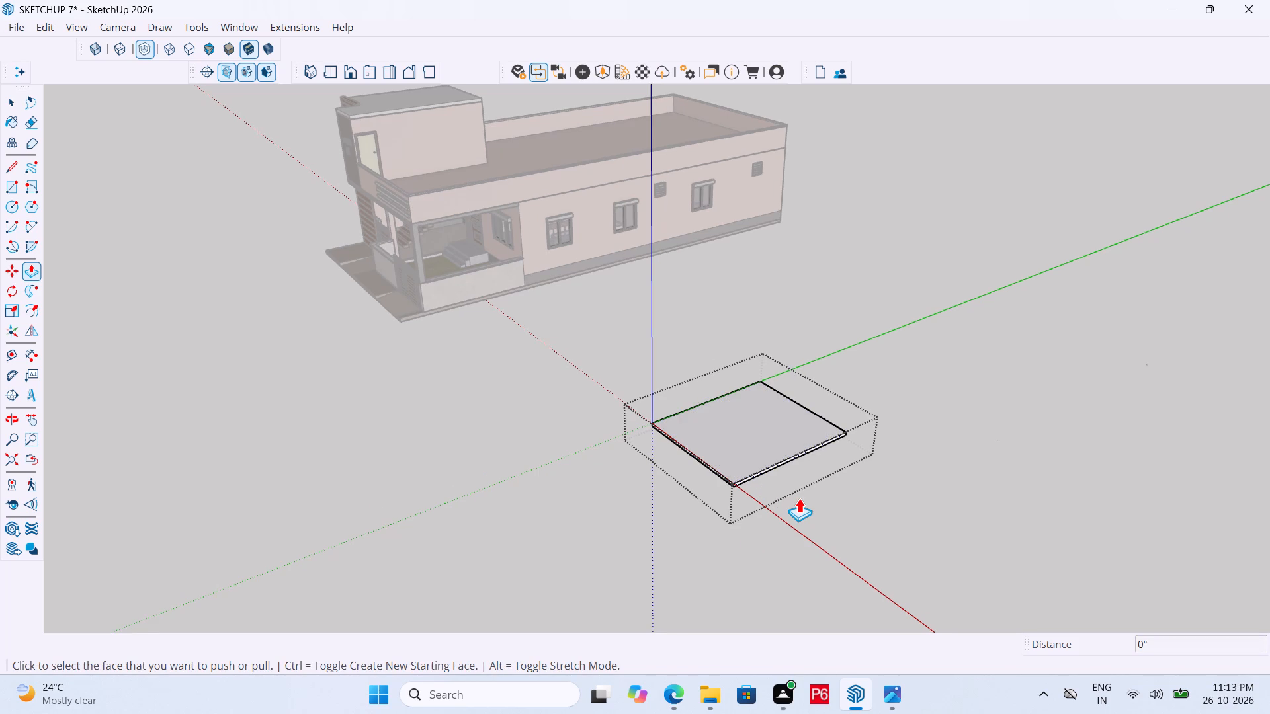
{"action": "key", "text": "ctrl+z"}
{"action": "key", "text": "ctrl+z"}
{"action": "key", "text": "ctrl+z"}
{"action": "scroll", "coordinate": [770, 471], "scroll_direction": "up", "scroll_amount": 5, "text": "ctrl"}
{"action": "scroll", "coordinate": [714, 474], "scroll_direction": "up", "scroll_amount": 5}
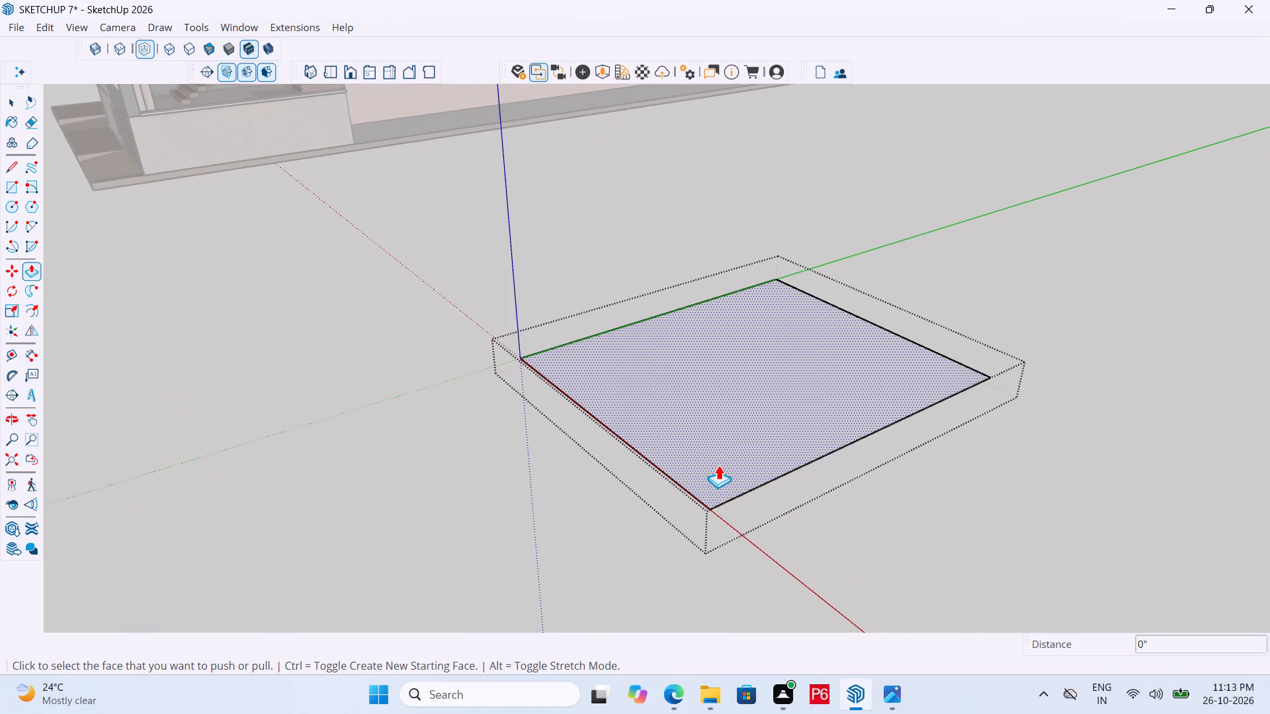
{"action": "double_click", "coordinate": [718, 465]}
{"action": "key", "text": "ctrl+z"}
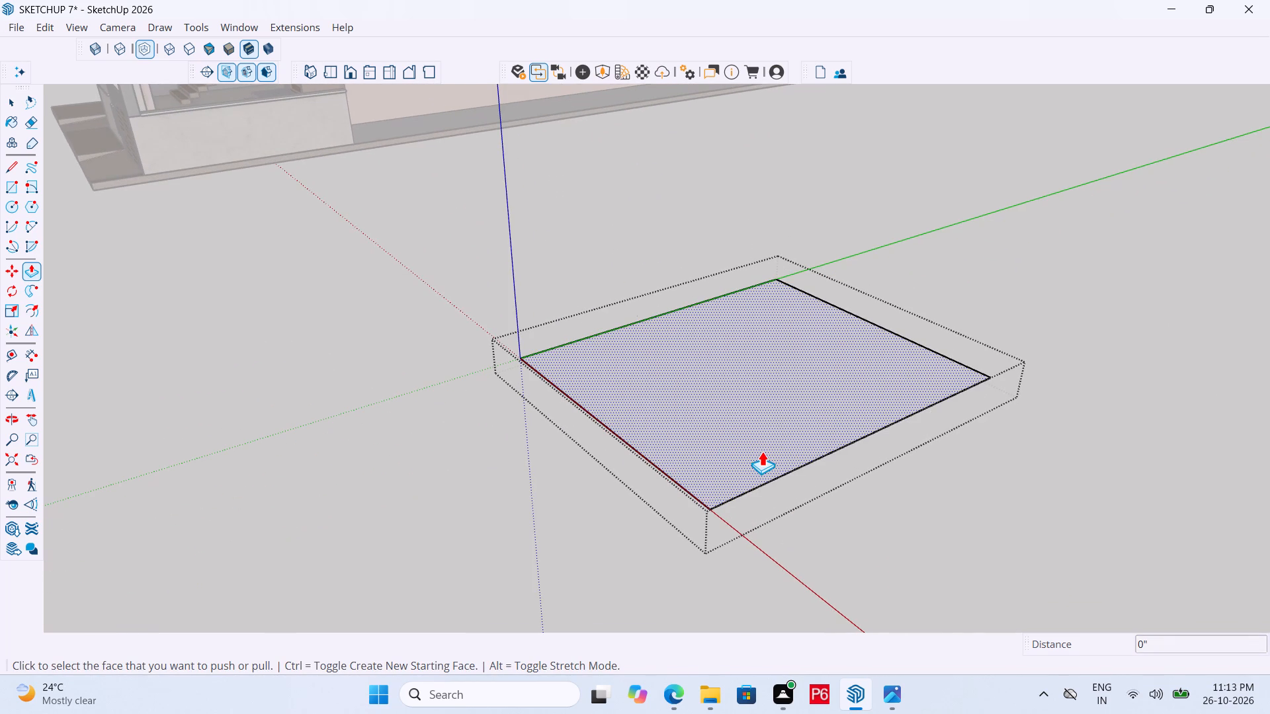
Push/Pull the rectangle's face up 6" into a floor slab.
{"action": "left_click", "coordinate": [762, 451]}
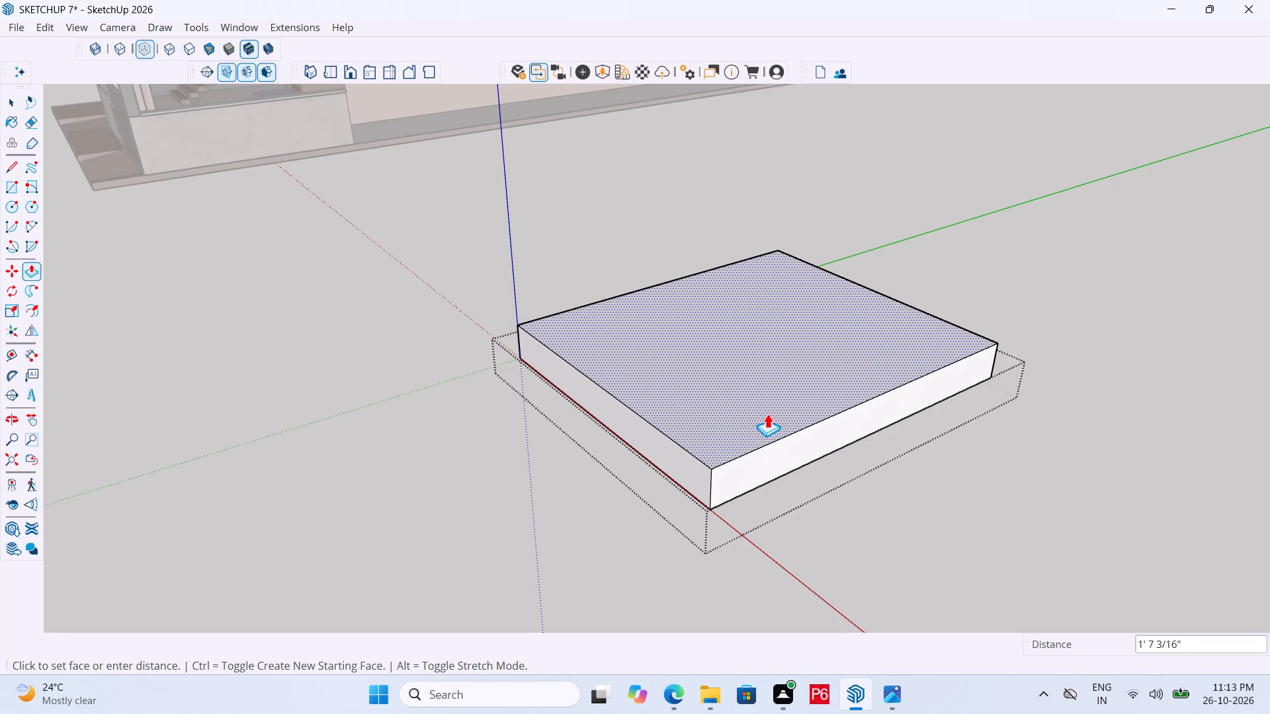
{"action": "type", "text": "6\""}
{"action": "key", "text": "Return"}
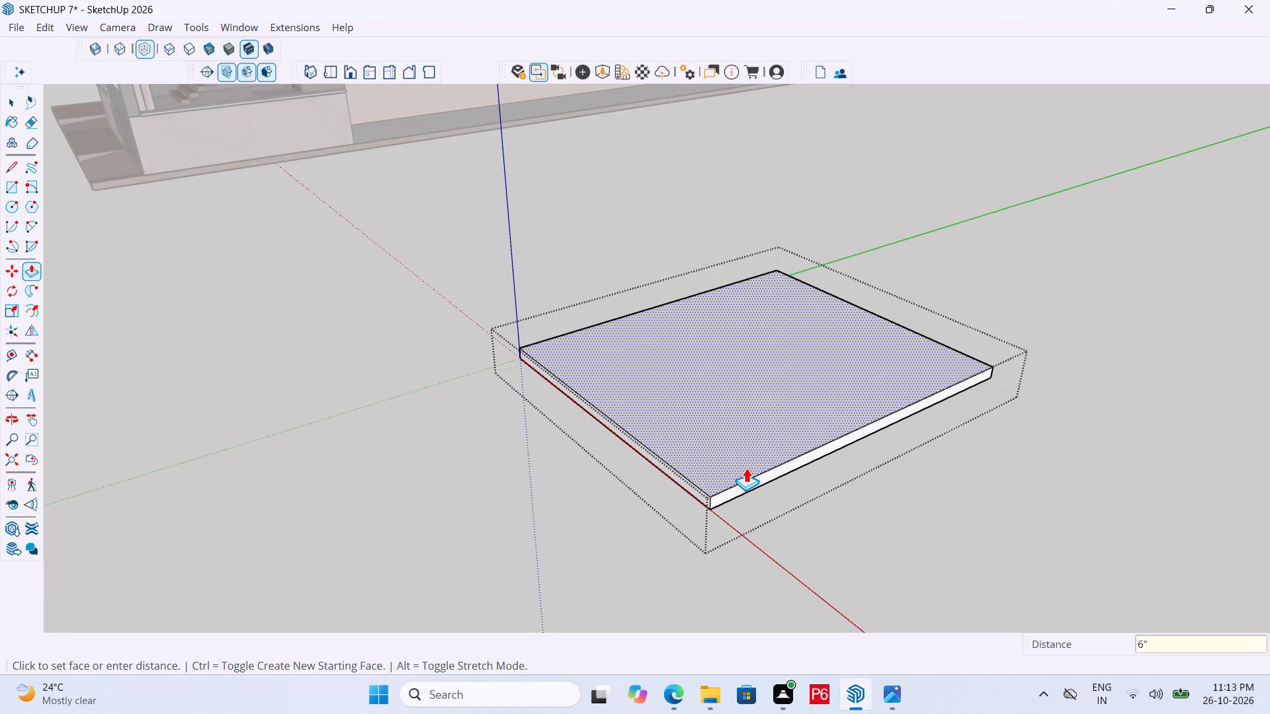
{"action": "middle_click_drag", "start_coordinate": [746, 467], "coordinate": [755, 532]}
{"action": "key", "text": "space"}
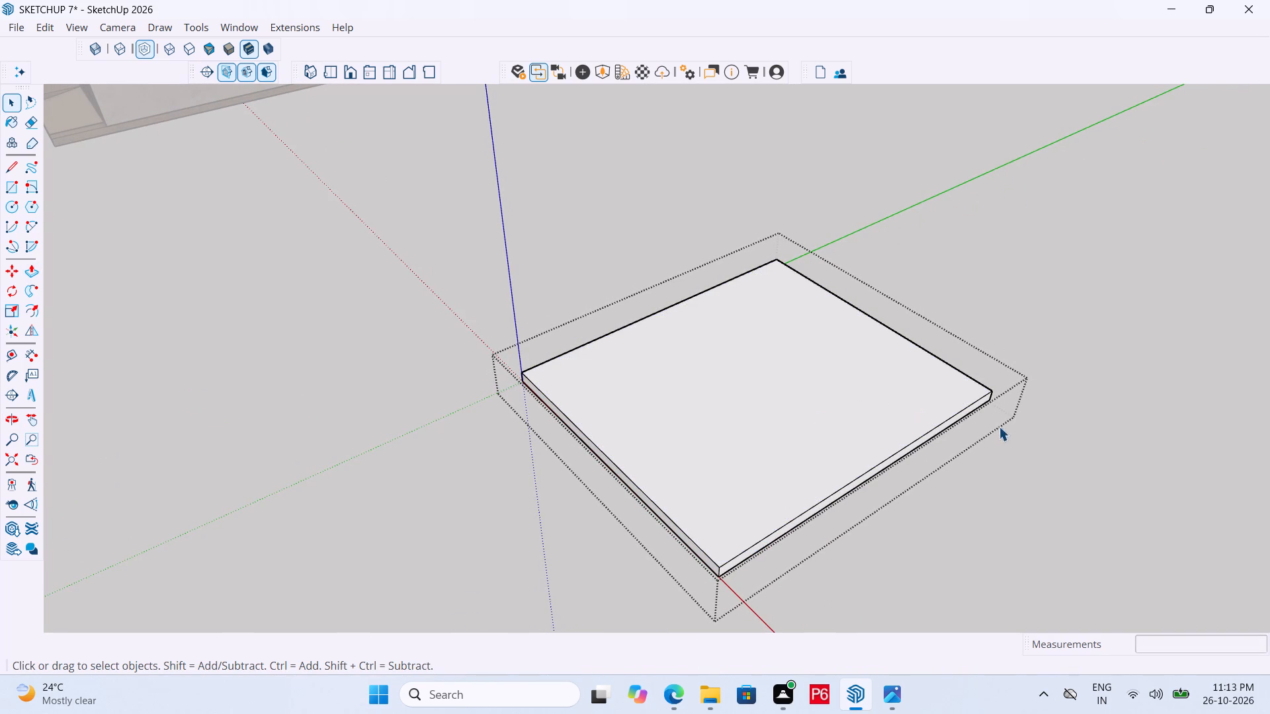
{"action": "left_click", "coordinate": [999, 426]}
Place guide lines on the slab's top face, 6" in from the house-side edge and from the adjacent rear edge.
{"action": "left_click", "coordinate": [683, 347]}
{"action": "scroll", "coordinate": [603, 350], "scroll_direction": "up", "scroll_amount": 5}
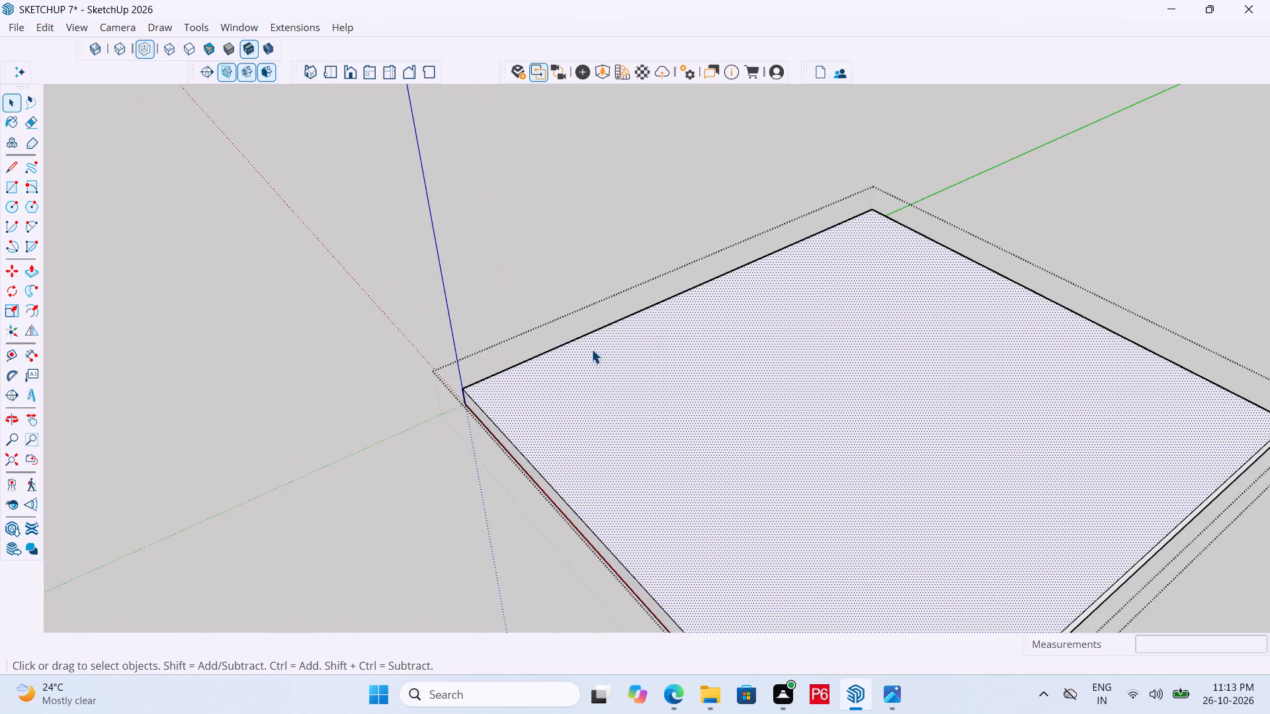
{"action": "key", "text": "t"}
{"action": "left_click", "coordinate": [622, 313]}
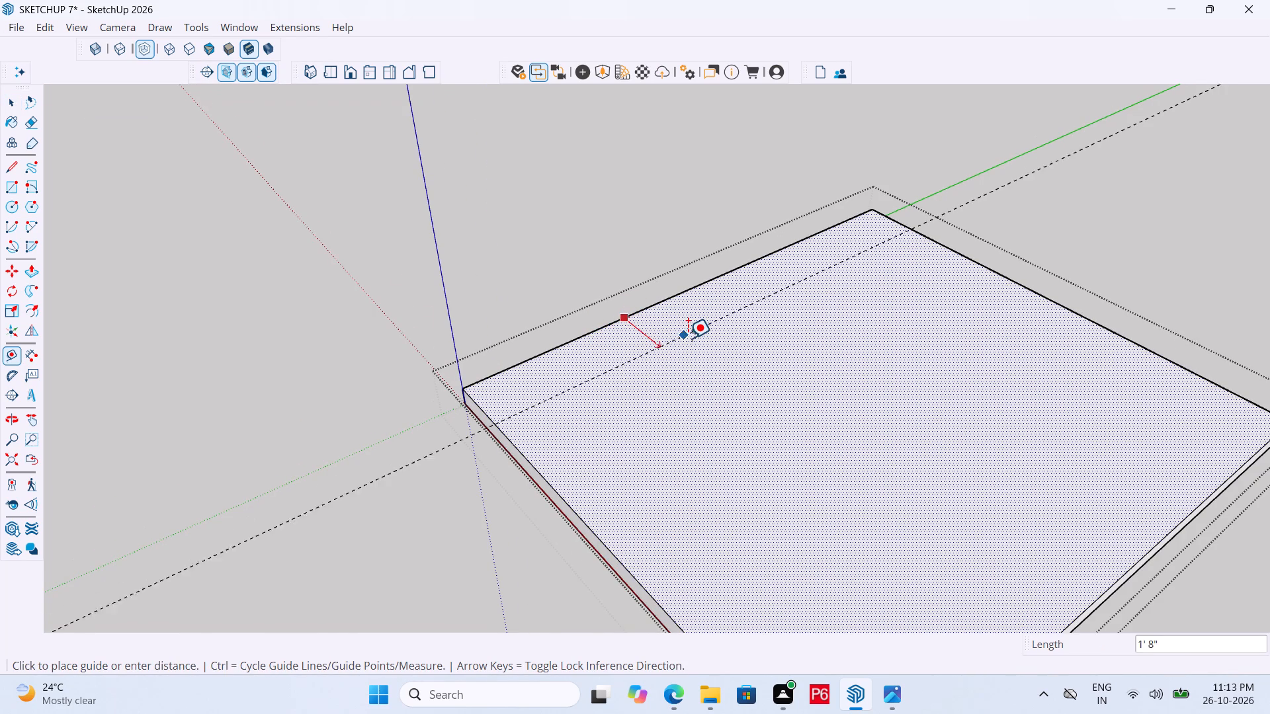
{"action": "type", "text": "6\""}
{"action": "key", "text": "Return"}
{"action": "left_click", "coordinate": [973, 258]}
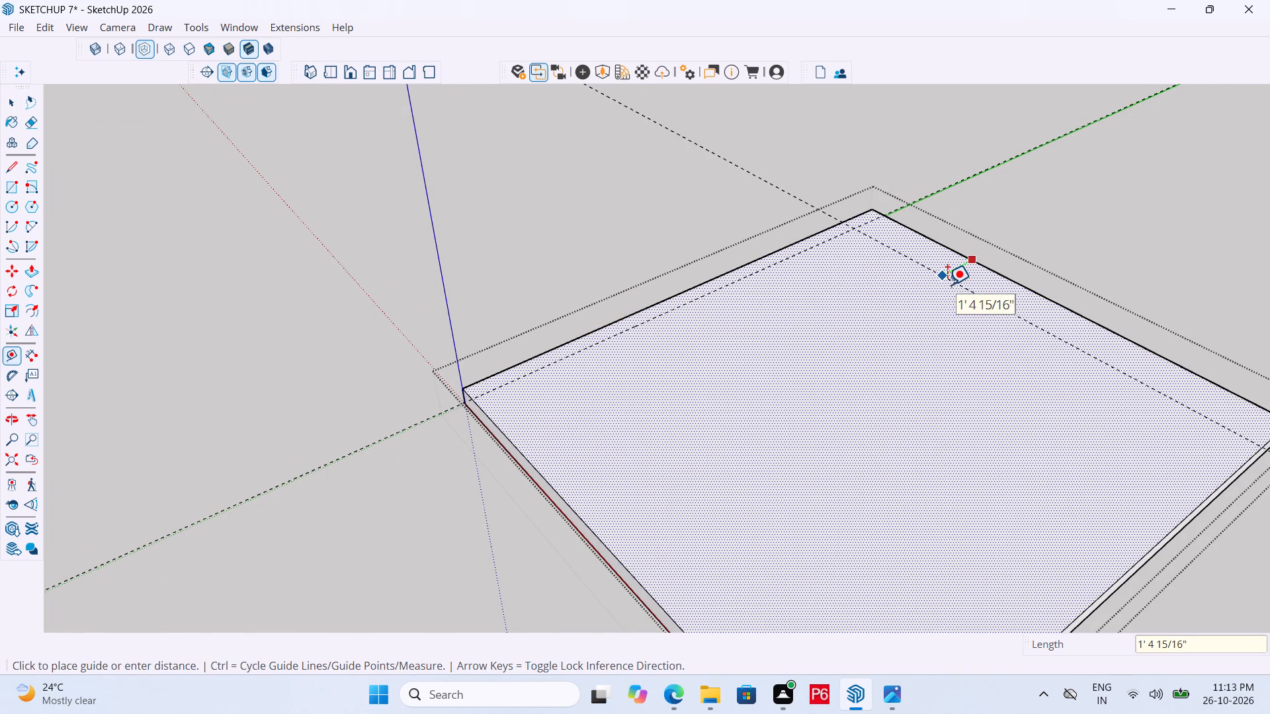
{"action": "type", "text": "6\""}
{"action": "key", "text": "Return"}
Draw 6" wide rectangular strips along the slab's house-side and rear edges, using the guides as their inner borders.
{"action": "scroll", "coordinate": [663, 339], "scroll_direction": "down", "scroll_amount": 4}
{"action": "middle_click_drag", "start_coordinate": [601, 391], "coordinate": [587, 434]}
{"action": "scroll", "coordinate": [572, 393], "scroll_direction": "up", "scroll_amount": 4}
{"action": "key", "text": "p"}
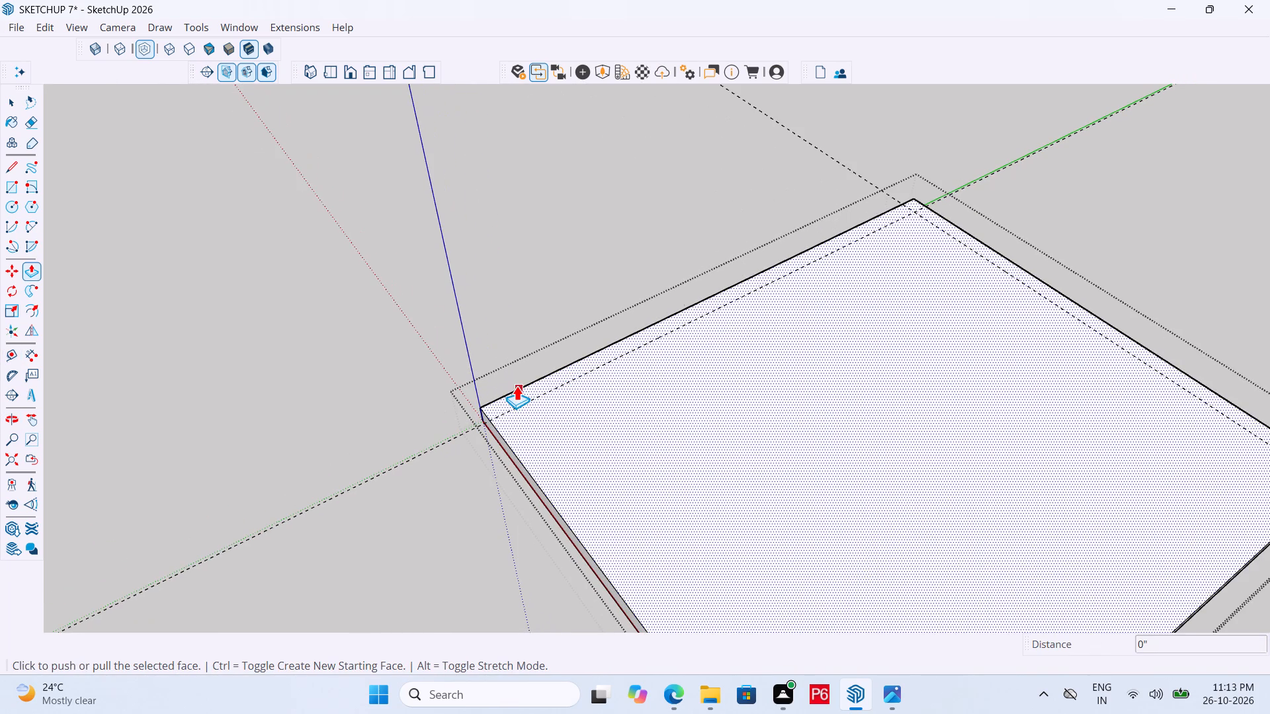
{"action": "key", "text": "r"}
{"action": "scroll", "coordinate": [544, 388], "scroll_direction": "up", "scroll_amount": 3}
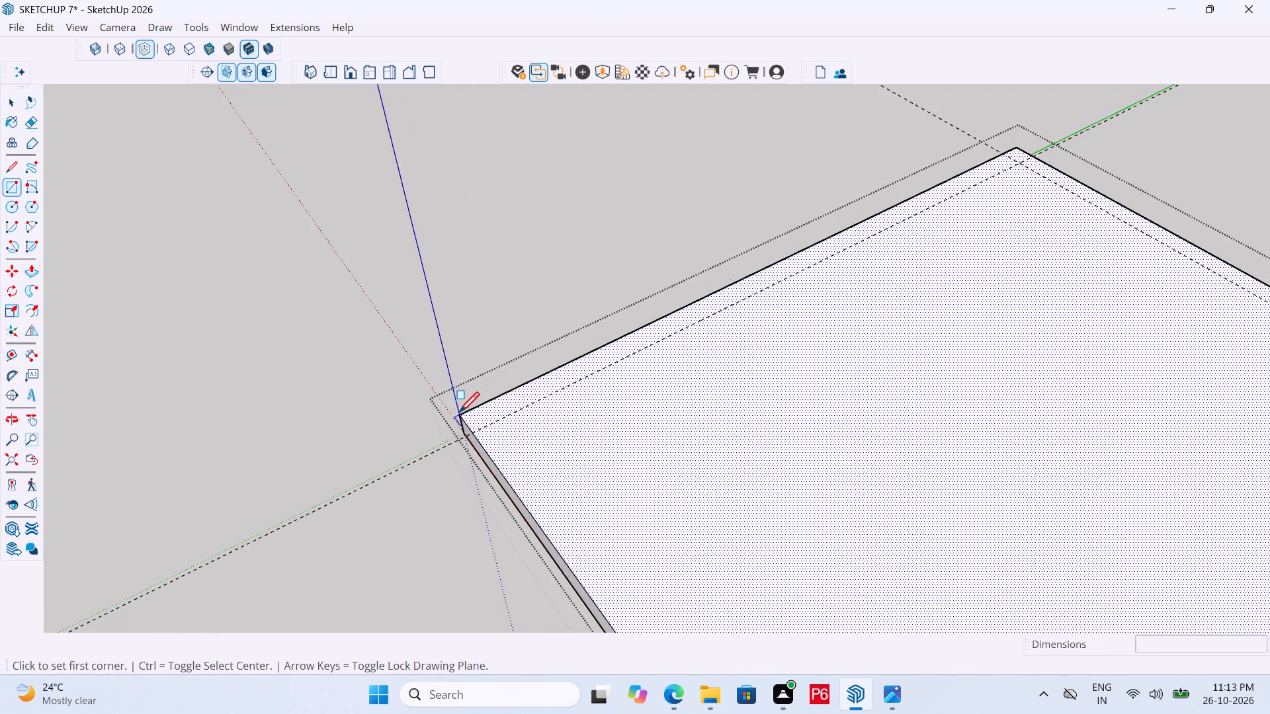
{"action": "left_click", "coordinate": [462, 414]}
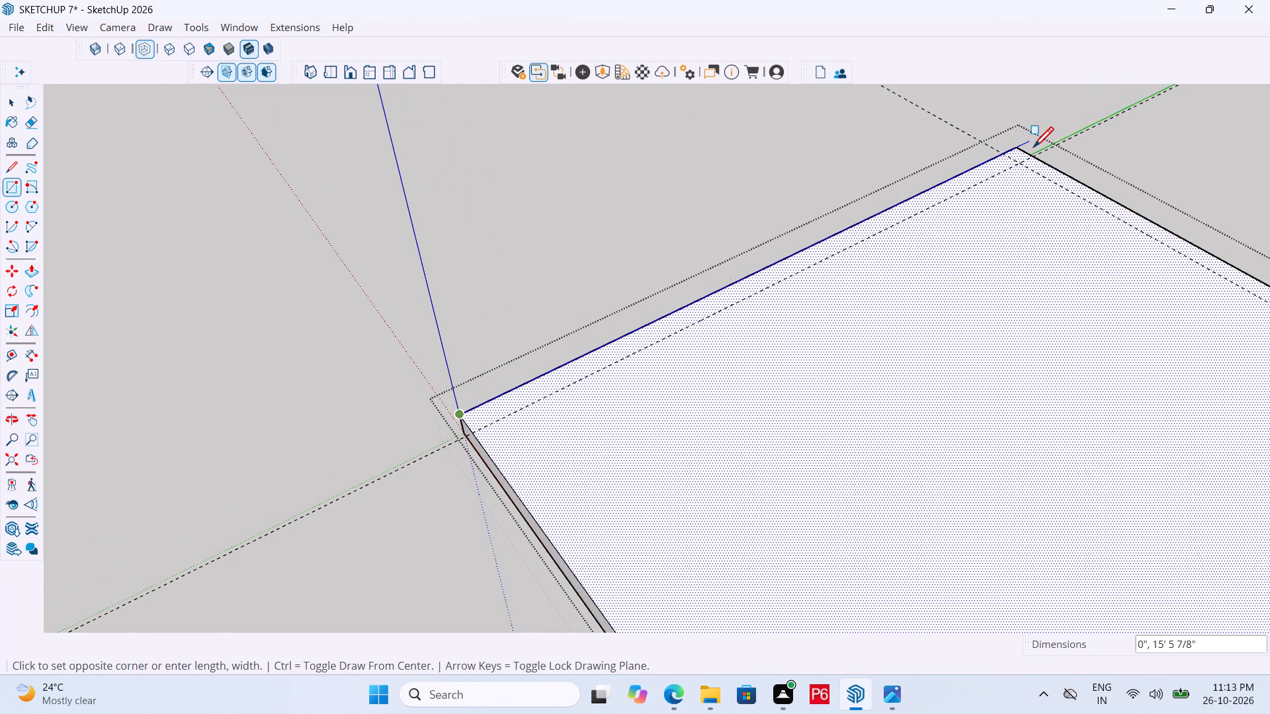
{"action": "left_click", "coordinate": [1035, 155]}
{"action": "scroll", "coordinate": [606, 161], "scroll_direction": "down", "scroll_amount": 5}
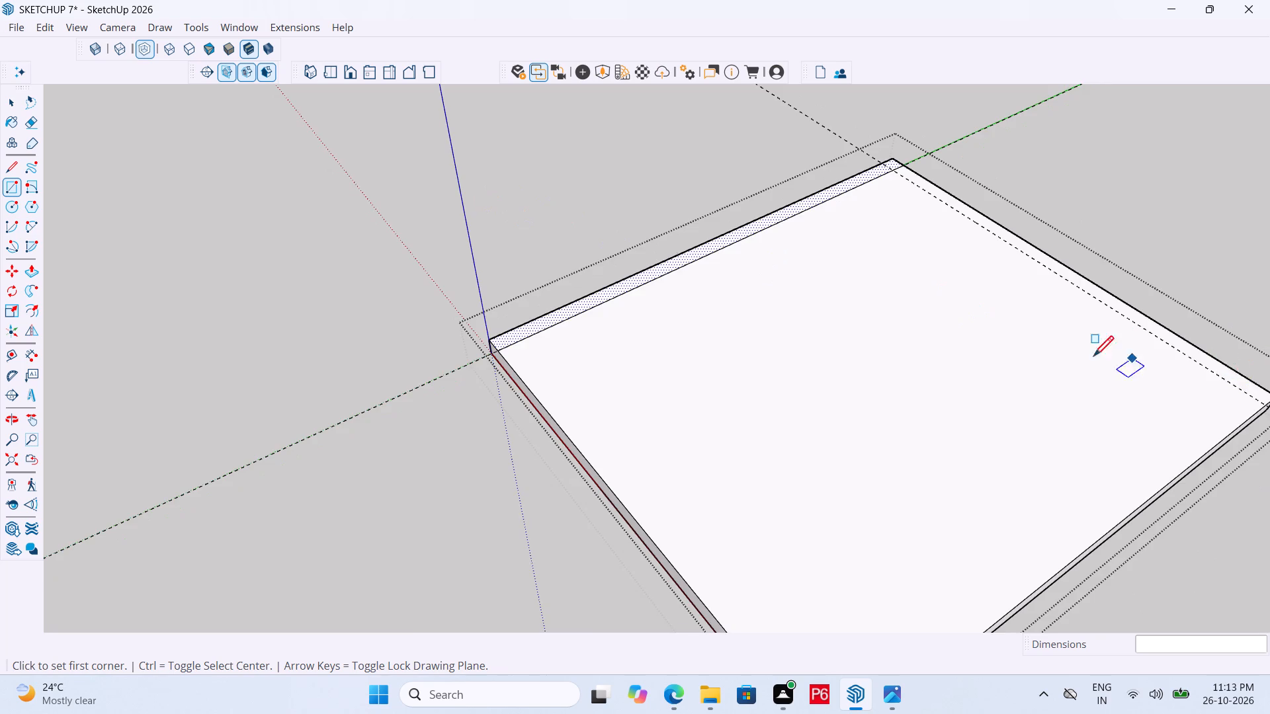
{"action": "scroll", "coordinate": [884, 398], "scroll_direction": "down", "scroll_amount": 4}
{"action": "scroll", "coordinate": [1087, 403], "scroll_direction": "up", "scroll_amount": 9}
{"action": "left_click", "coordinate": [1134, 413]}
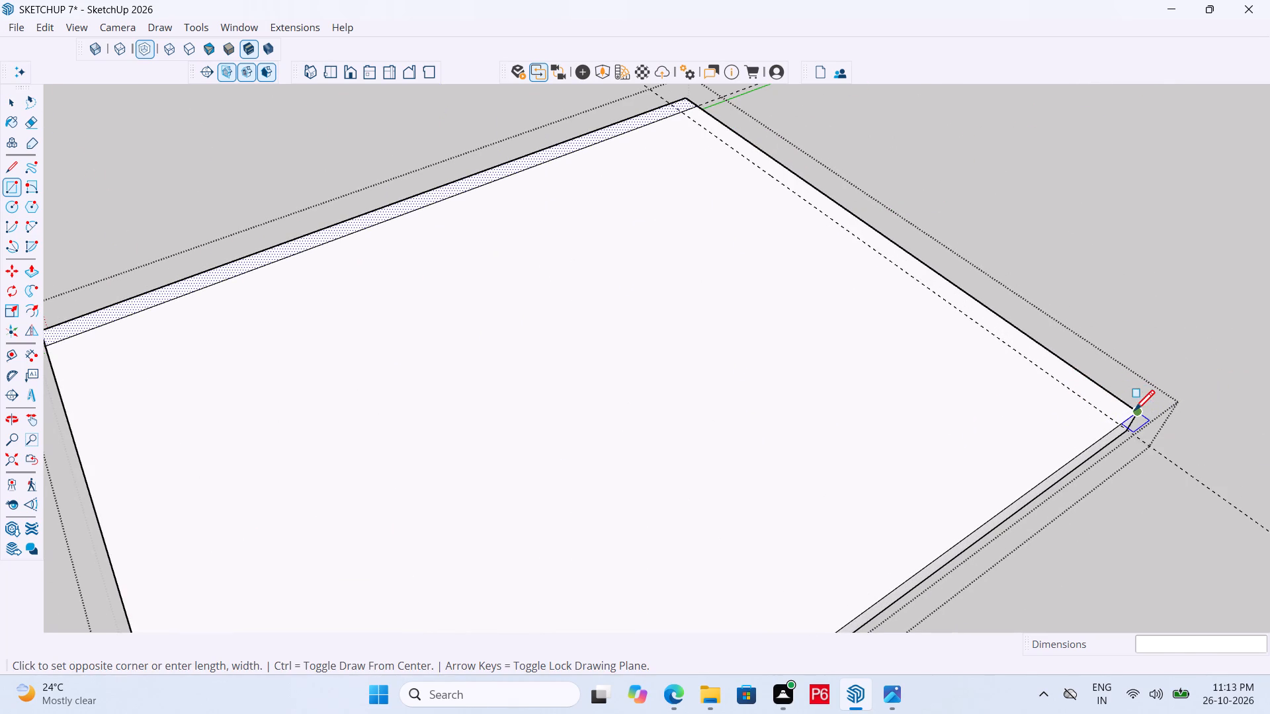
{"action": "scroll", "coordinate": [1013, 375], "scroll_direction": "down", "scroll_amount": 7}
{"action": "scroll", "coordinate": [832, 207], "scroll_direction": "up", "scroll_amount": 5}
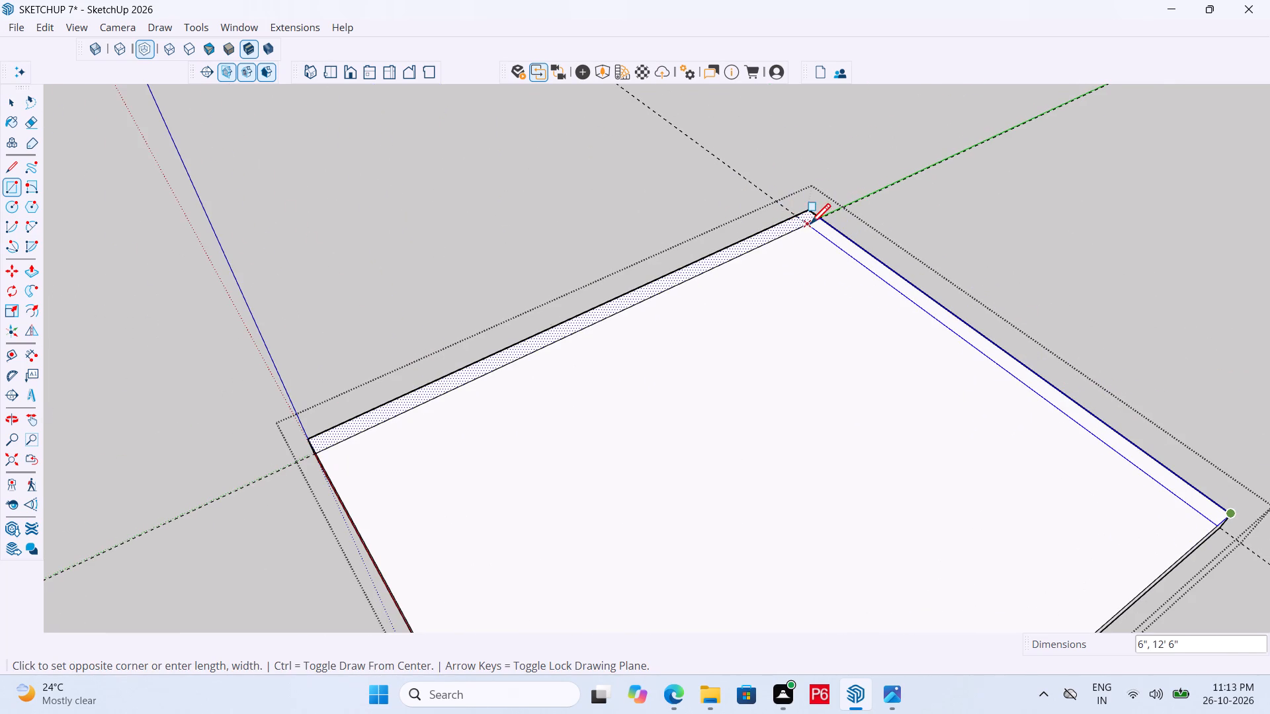
{"action": "left_click", "coordinate": [807, 227]}
{"action": "scroll", "coordinate": [913, 227], "scroll_direction": "down", "scroll_amount": 3}
{"action": "key", "text": "space"}
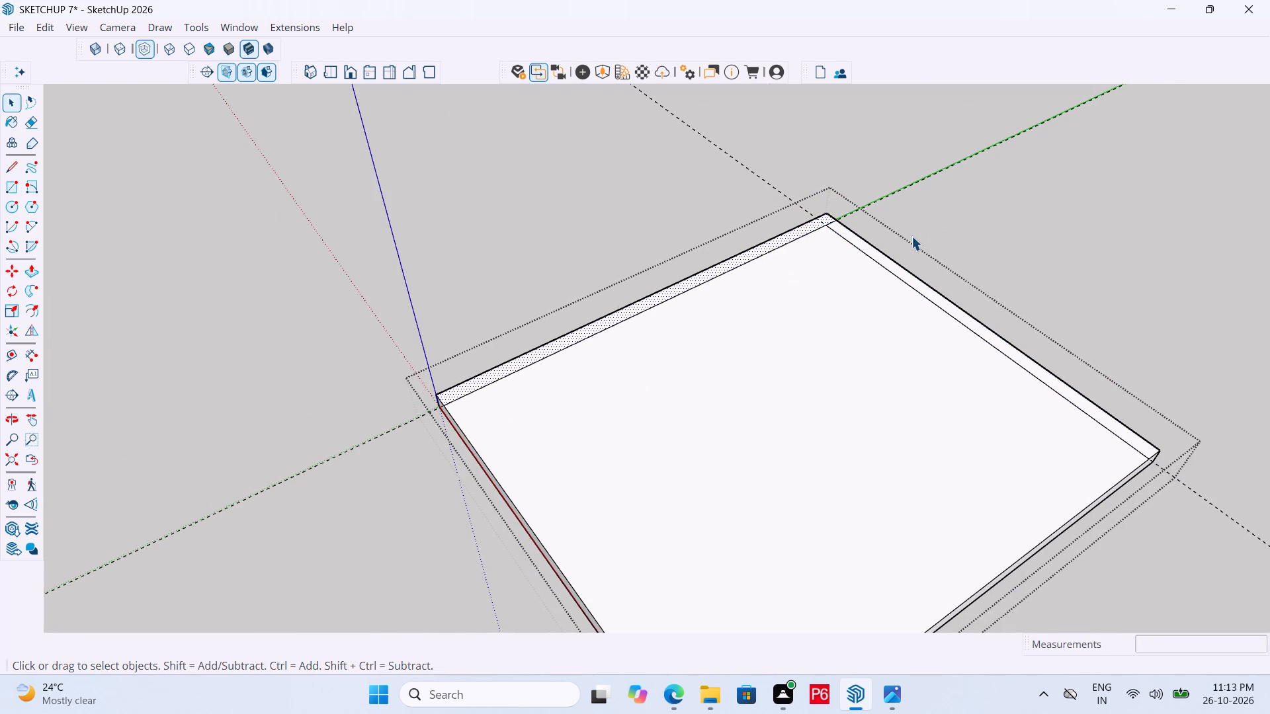
Erase both guide lines and the short corner line between the strips, joining them into one L-shaped face.
{"action": "key", "text": "e"}
{"action": "left_click", "coordinate": [898, 188]}
{"action": "left_click_drag", "start_coordinate": [773, 175], "coordinate": [751, 177]}
{"action": "left_click", "coordinate": [751, 177]}
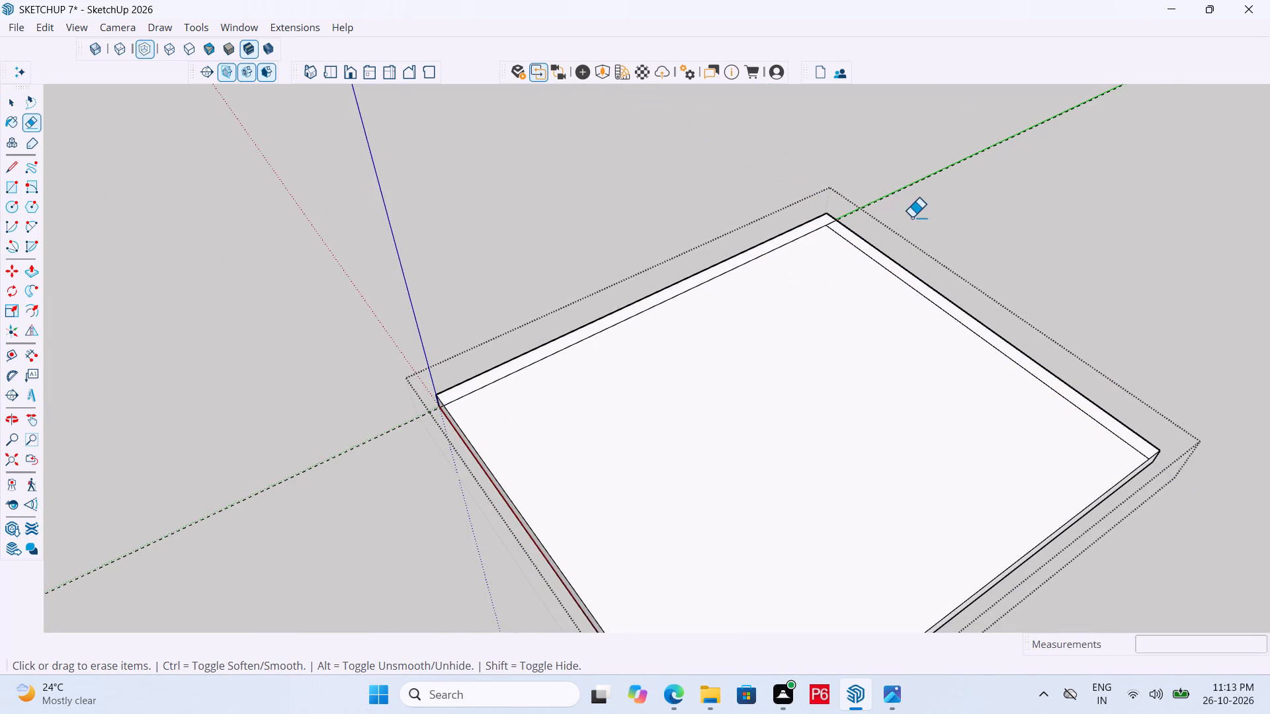
{"action": "left_click_drag", "start_coordinate": [916, 199], "coordinate": [900, 178]}
{"action": "scroll", "coordinate": [884, 210], "scroll_direction": "up", "scroll_amount": 9}
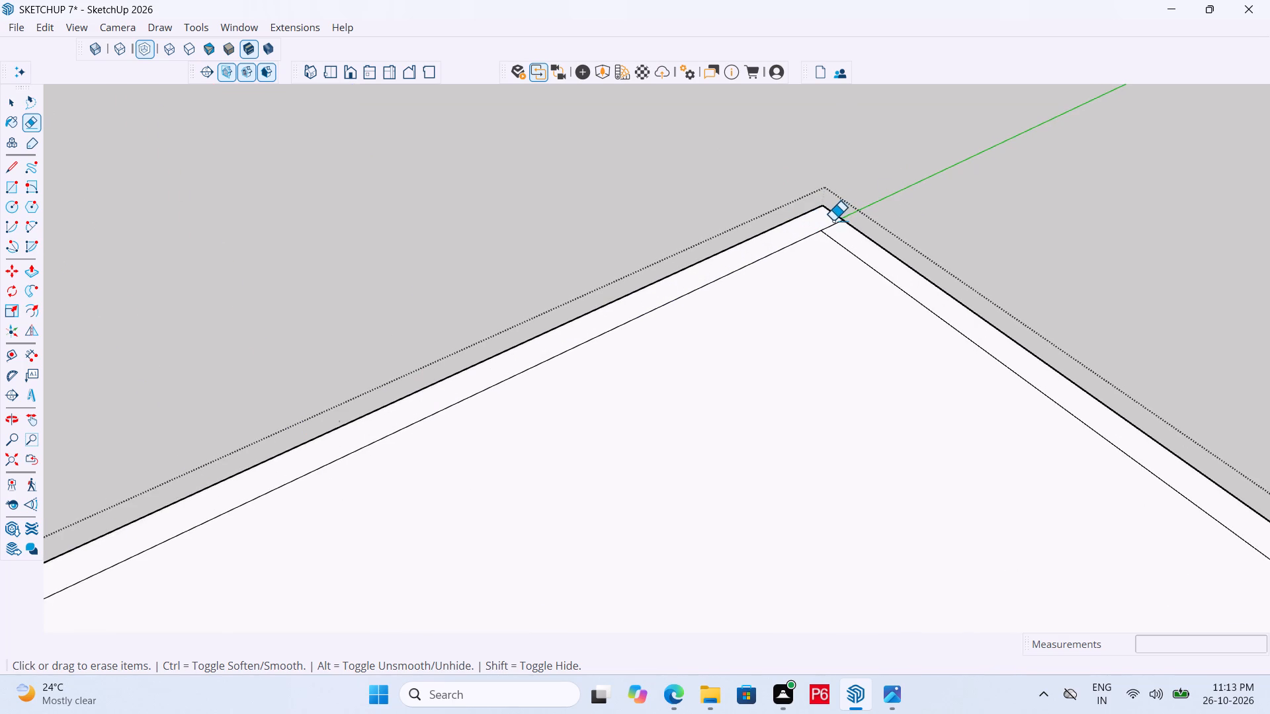
{"action": "left_click_drag", "start_coordinate": [833, 221], "coordinate": [841, 227]}
{"action": "scroll", "coordinate": [806, 217], "scroll_direction": "down", "scroll_amount": 10}
Save the model with the L-shaped wall outline on the slab.
{"action": "key", "text": "ctrl+s"}
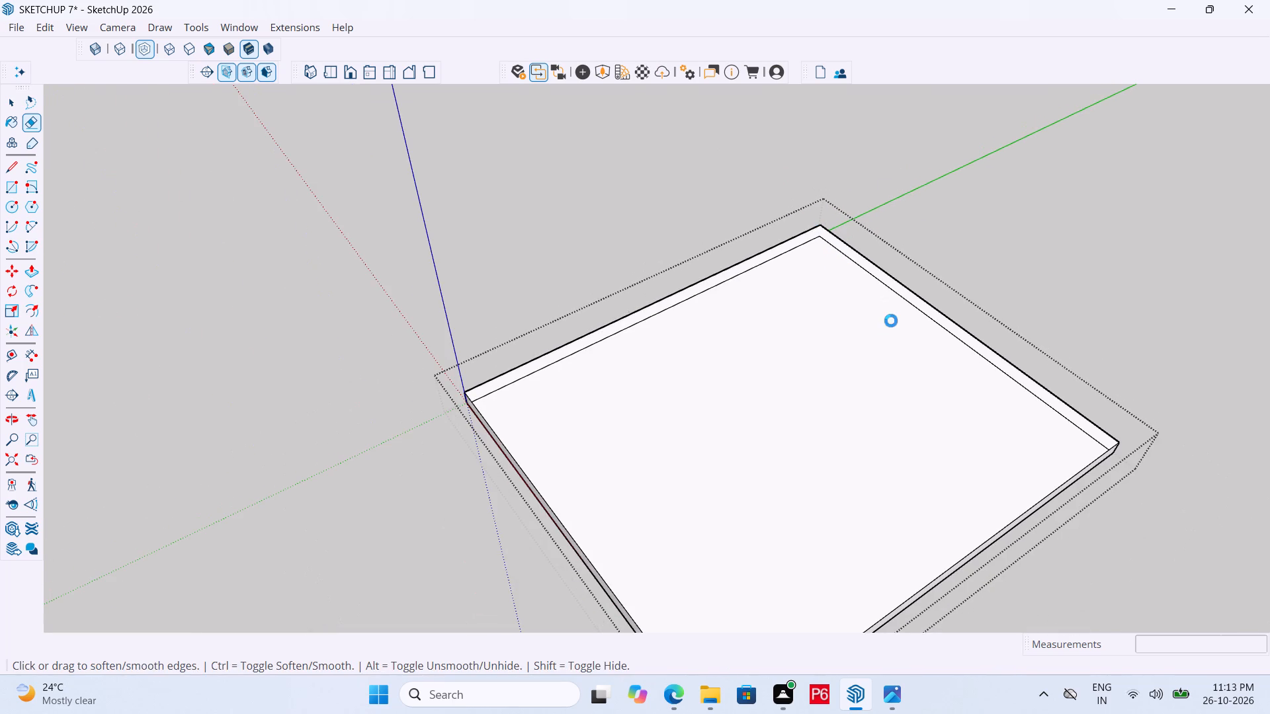
{"action": "key", "text": "ctrl+s"}
{"action": "key", "text": "ctrl+s"}
{"action": "key", "text": "ctrl+s"}
{"action": "key", "text": "ctrl+s"}
Push/Pull the L-shaped strip up 8' to raise the two adjoining walls.
{"action": "middle_click_drag", "start_coordinate": [868, 378], "coordinate": [840, 293]}
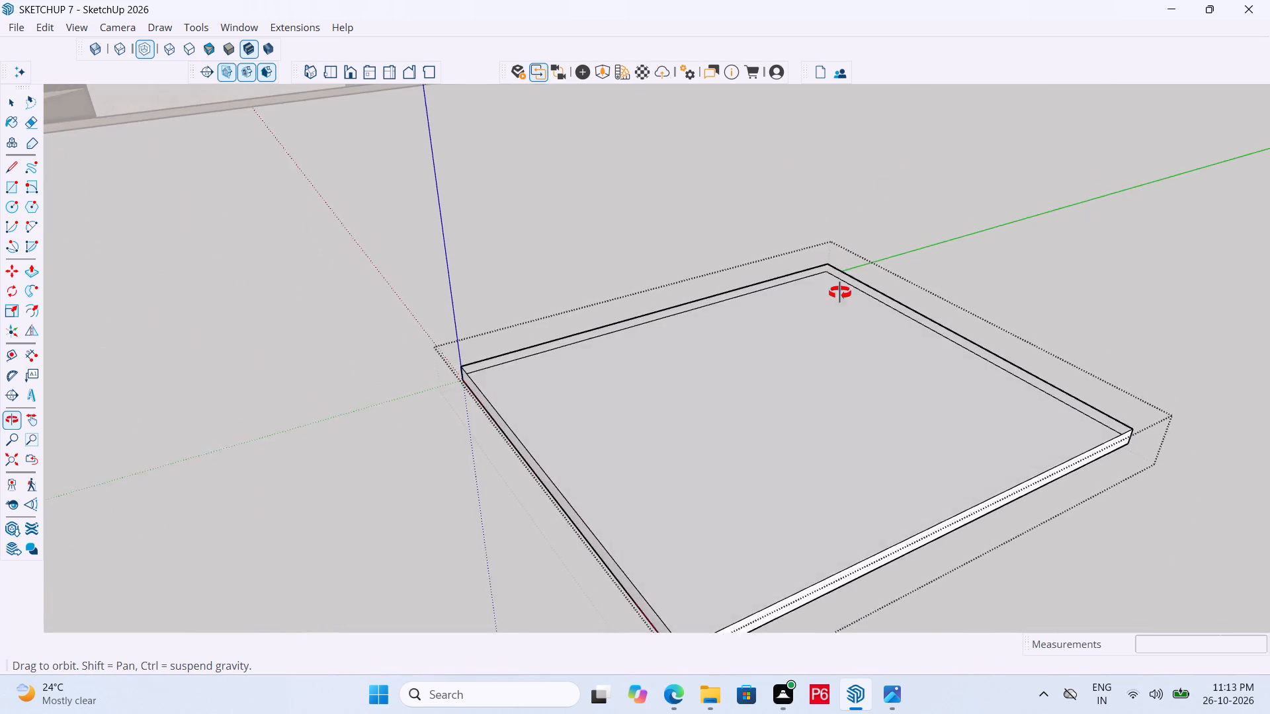
{"action": "middle_click_drag", "start_coordinate": [840, 293], "coordinate": [838, 352]}
{"action": "key", "text": "p"}
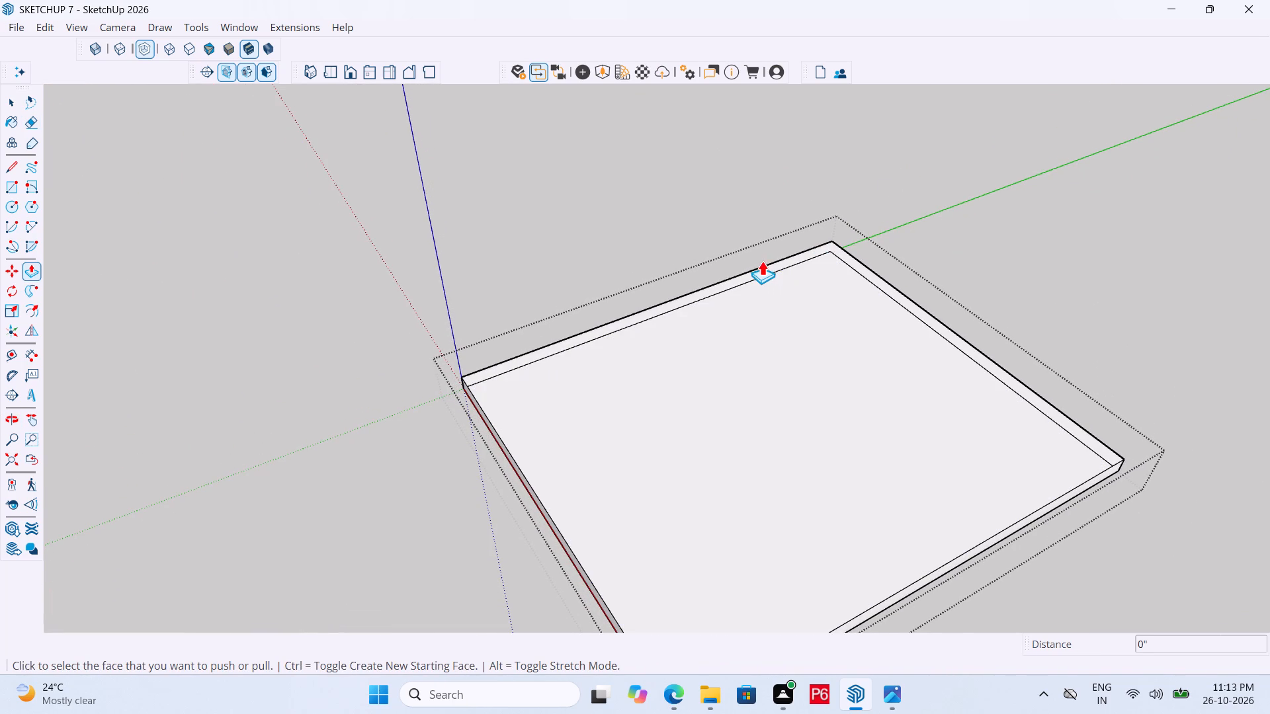
{"action": "left_click", "coordinate": [777, 262]}
{"action": "scroll", "coordinate": [771, 192], "scroll_direction": "down", "scroll_amount": 5}
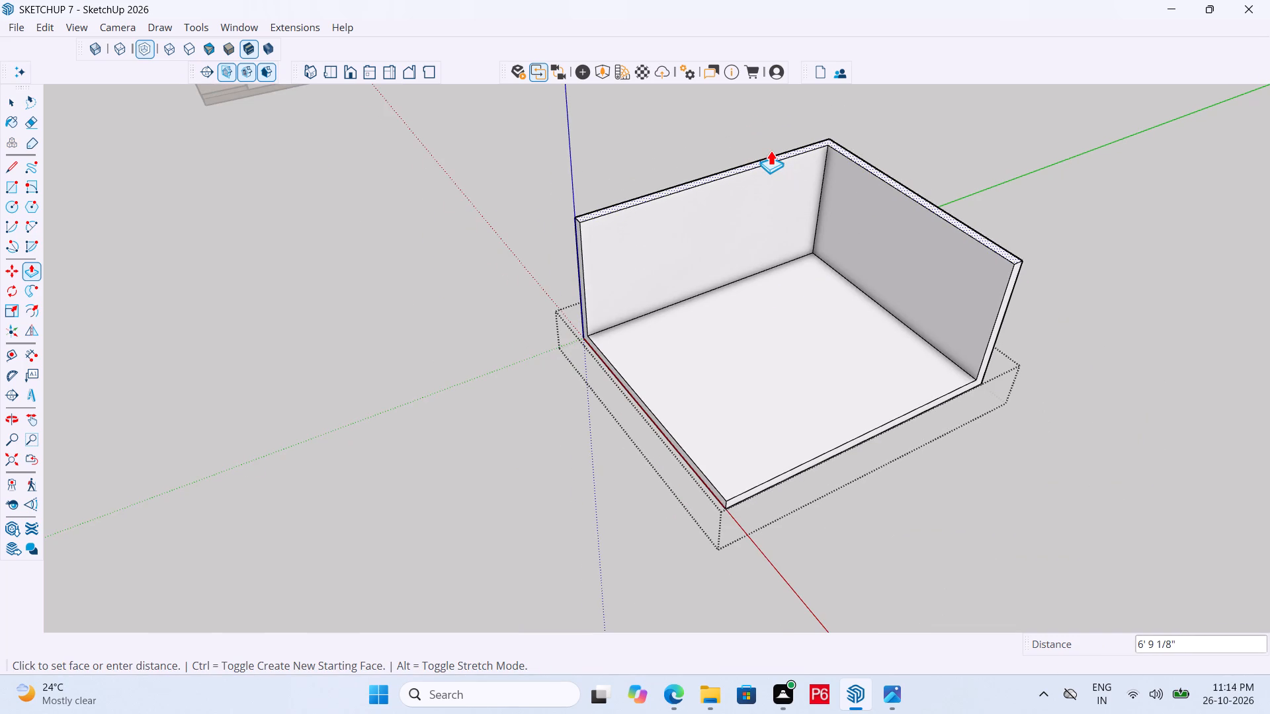
{"action": "type", "text": "8'"}
{"action": "key", "text": "Return"}
{"action": "scroll", "coordinate": [848, 374], "scroll_direction": "down", "scroll_amount": 3}
{"action": "middle_click_drag", "start_coordinate": [843, 376], "coordinate": [841, 358]}
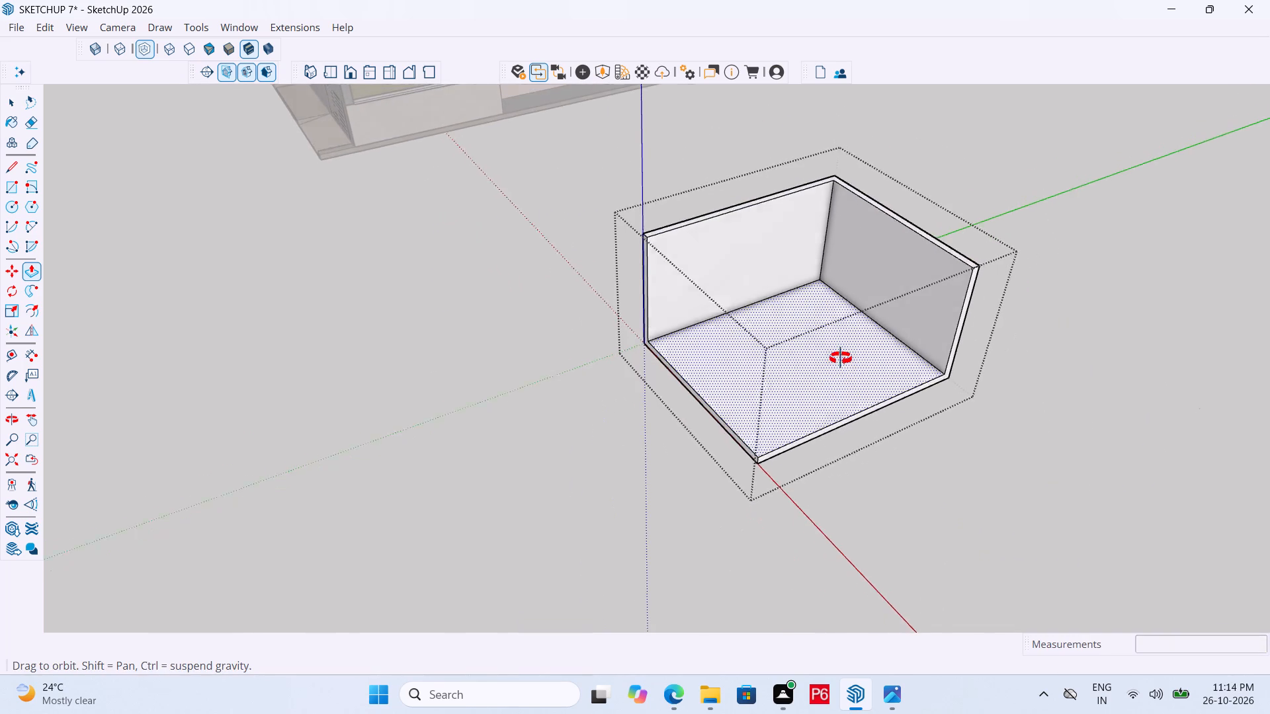
{"action": "middle_click_drag", "start_coordinate": [841, 358], "coordinate": [841, 343]}
Save the model with the slab and its two walls.
{"action": "key", "text": "ctrl+s"}
{"action": "key", "text": "ctrl+s"}
{"action": "key", "text": "ctrl+s"}
{"action": "key", "text": "ctrl+s"}
{"action": "key", "text": "ctrl+s"}
{"action": "middle_click_drag", "start_coordinate": [855, 350], "coordinate": [867, 356]}
{"action": "scroll", "coordinate": [857, 350], "scroll_direction": "down", "scroll_amount": 1}
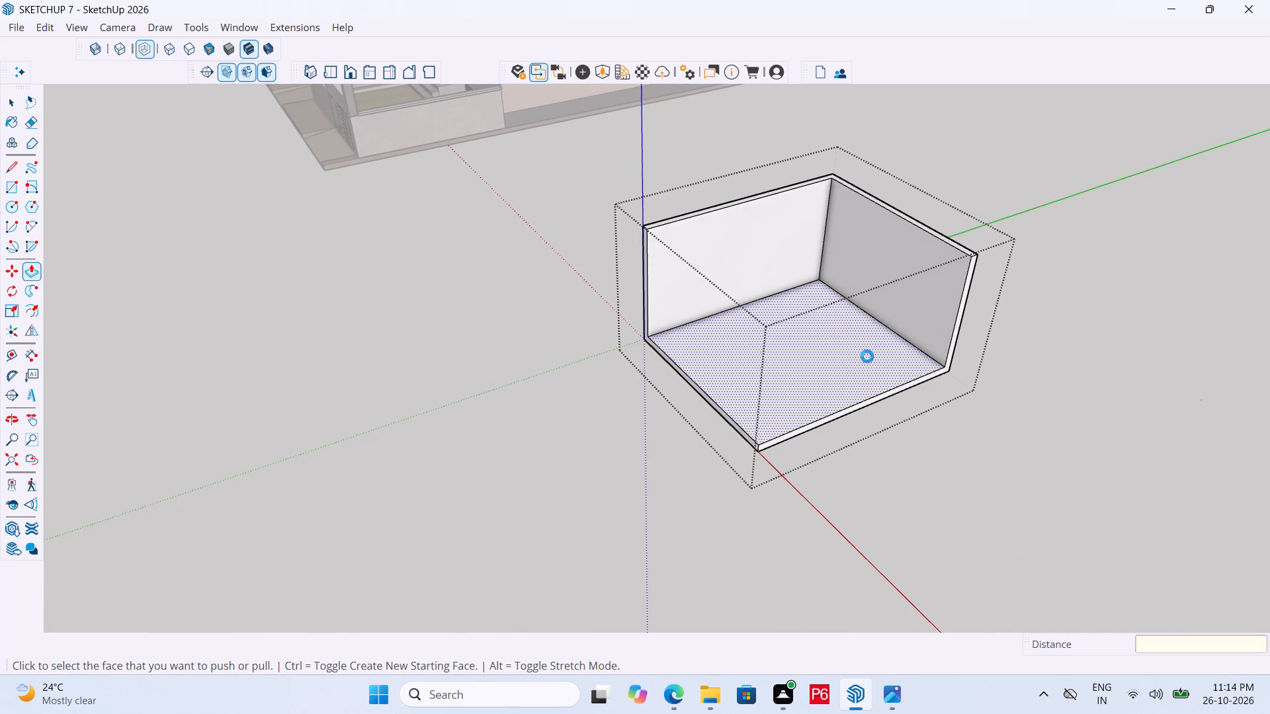
Finish editing the room group and return to the whole model.
{"action": "middle_click_drag", "start_coordinate": [867, 356], "coordinate": [875, 376]}
{"action": "key", "text": "space"}
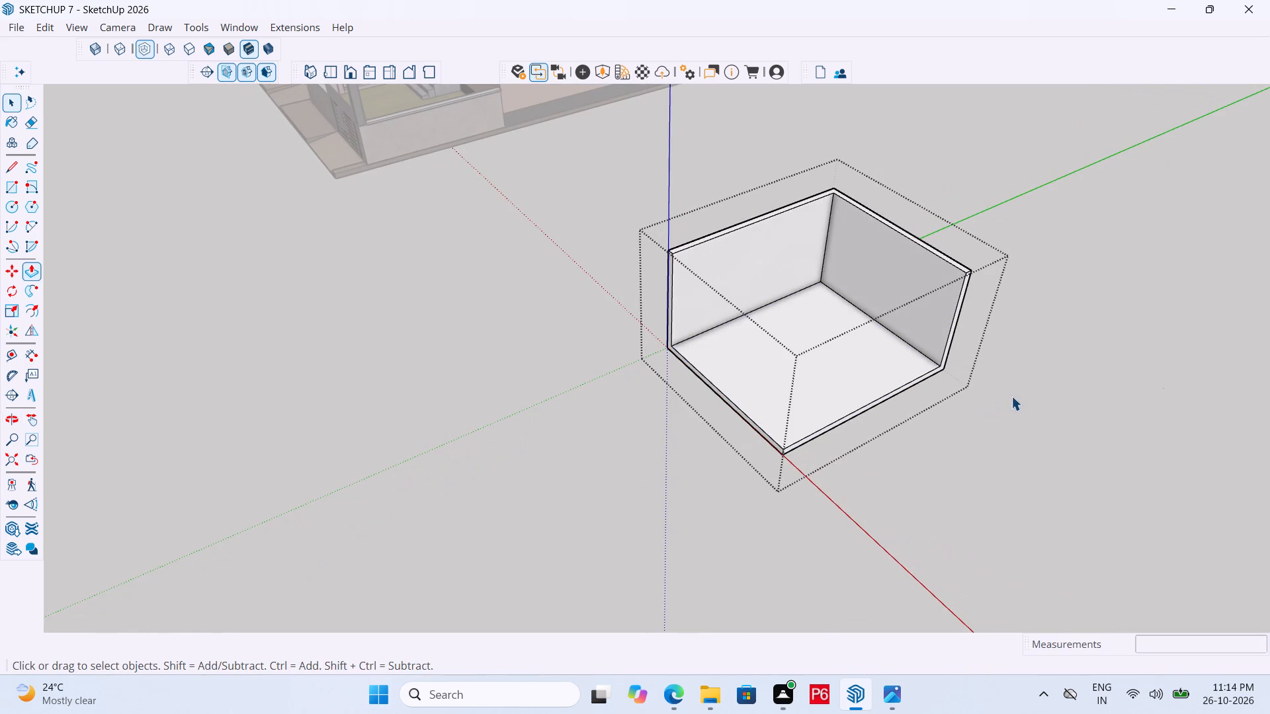
{"action": "left_click", "coordinate": [1011, 396]}
Examine the new room's placement beside the house and the house's front porch from several angles.
{"action": "scroll", "coordinate": [731, 385], "scroll_direction": "down", "scroll_amount": 3}
{"action": "middle_click_drag", "start_coordinate": [718, 414], "coordinate": [852, 430]}
{"action": "scroll", "coordinate": [736, 440], "scroll_direction": "down", "scroll_amount": 4}
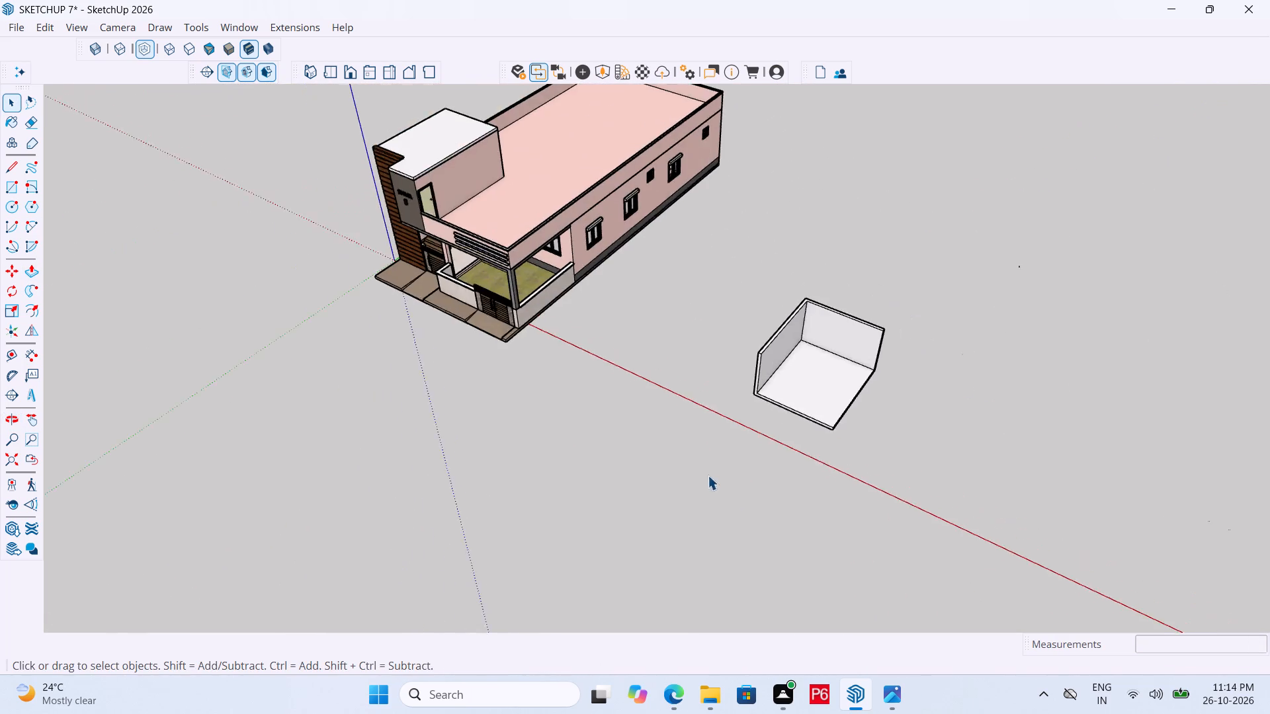
{"action": "scroll", "coordinate": [708, 475], "scroll_direction": "down", "scroll_amount": 2}
{"action": "middle_click_drag", "start_coordinate": [812, 404], "coordinate": [632, 353]}
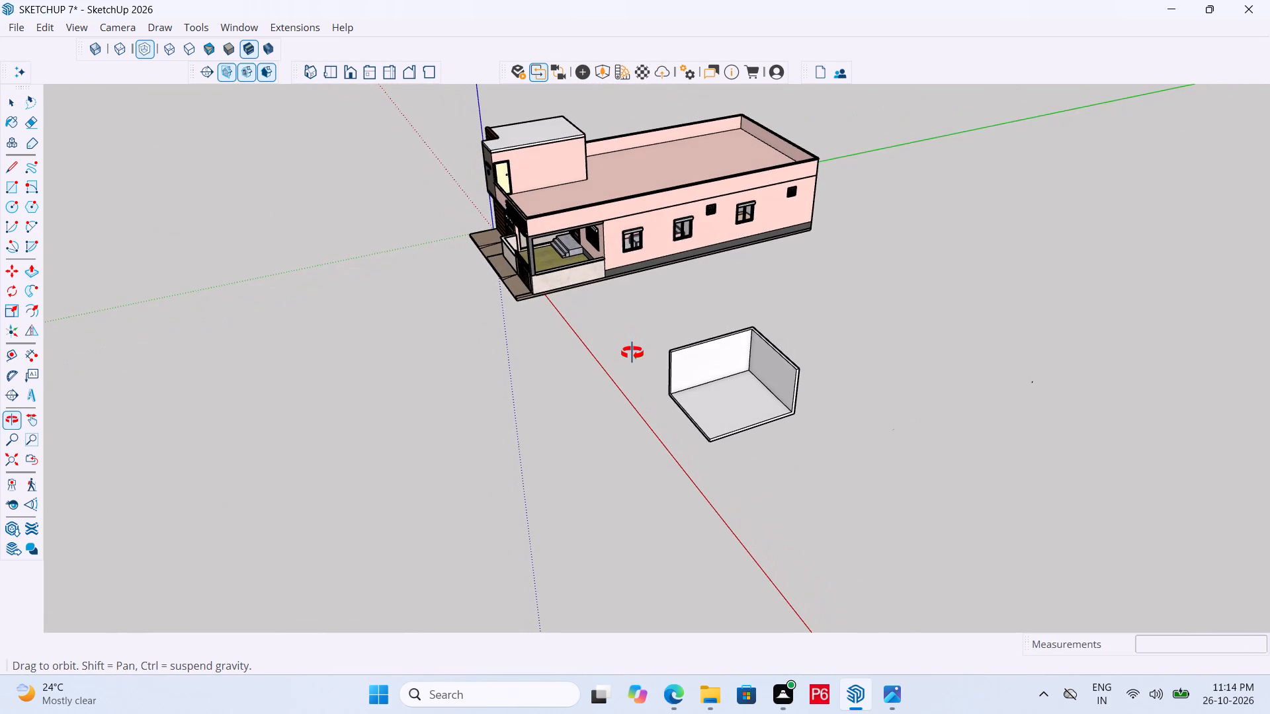
{"action": "middle_click_drag", "start_coordinate": [632, 353], "coordinate": [691, 368]}
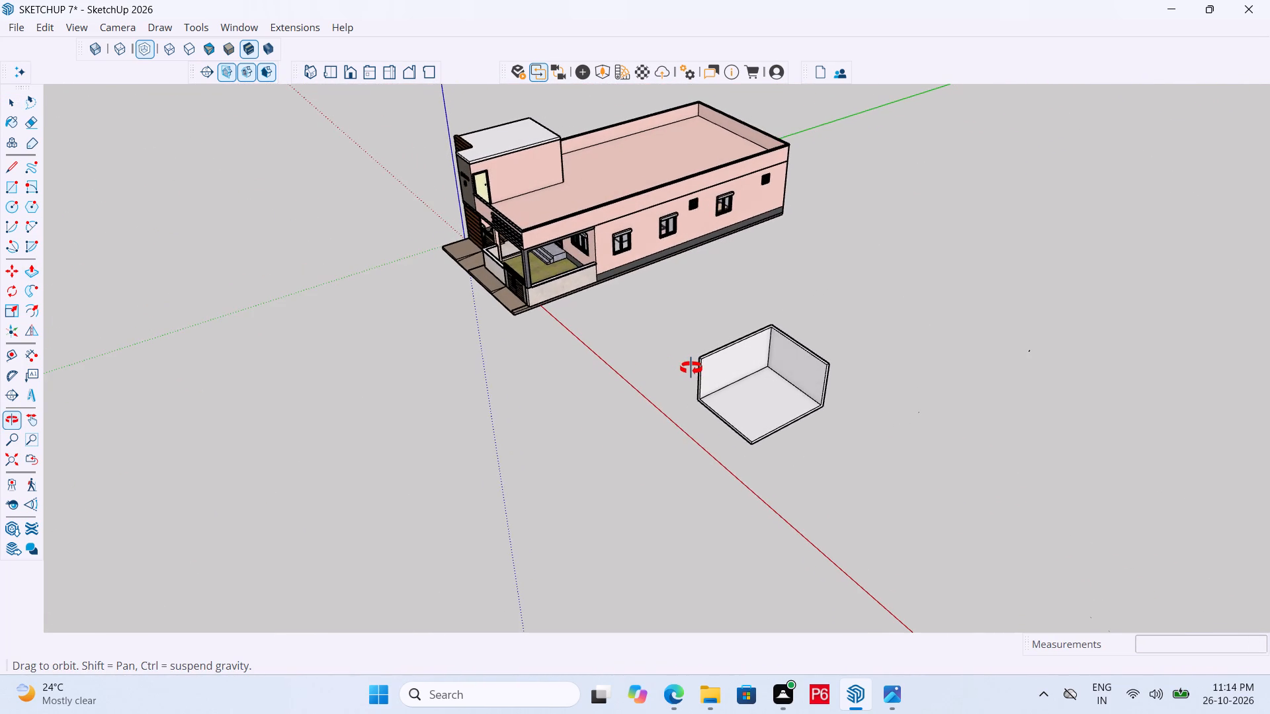
{"action": "middle_click_drag", "start_coordinate": [691, 368], "coordinate": [692, 368]}
{"action": "scroll", "coordinate": [738, 348], "scroll_direction": "up", "scroll_amount": 4}
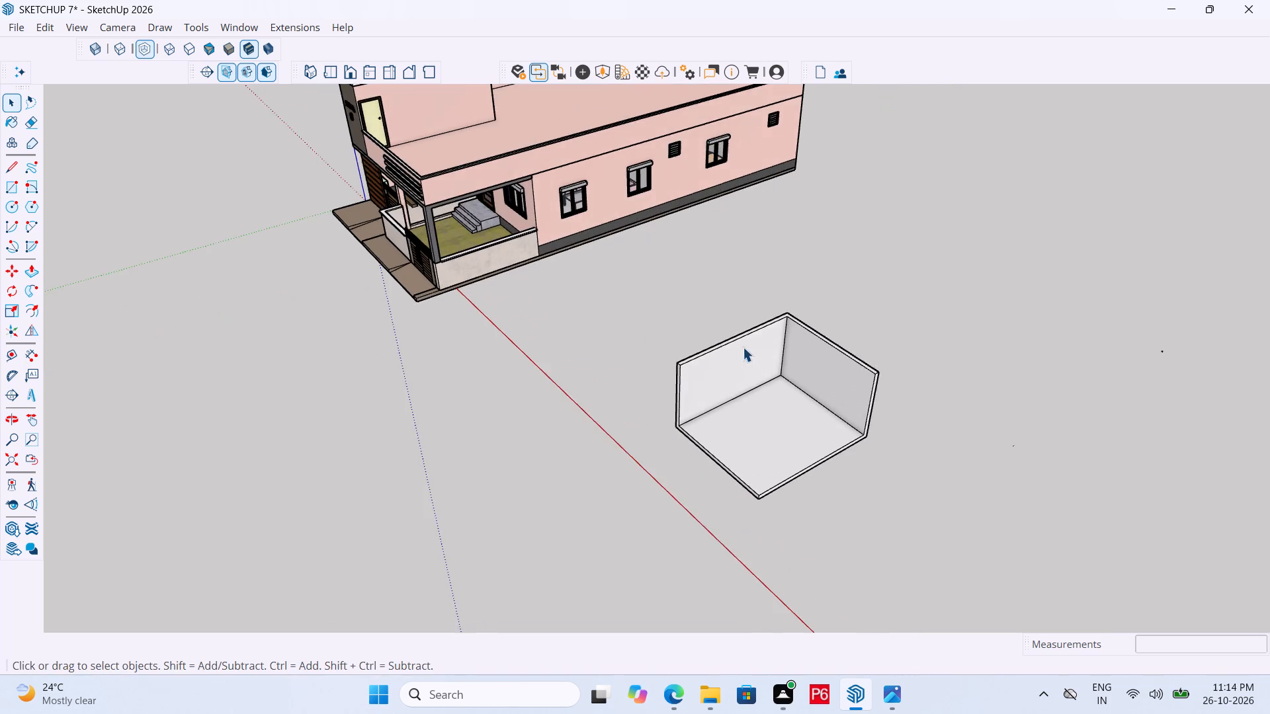
{"action": "scroll", "coordinate": [749, 363], "scroll_direction": "up", "scroll_amount": 1}
{"action": "middle_click_drag", "start_coordinate": [749, 363], "coordinate": [728, 333]}
{"action": "scroll", "coordinate": [728, 333], "scroll_direction": "up", "scroll_amount": 4}
{"action": "middle_click", "coordinate": [728, 333]}
{"action": "scroll", "coordinate": [690, 337], "scroll_direction": "up", "scroll_amount": 5}
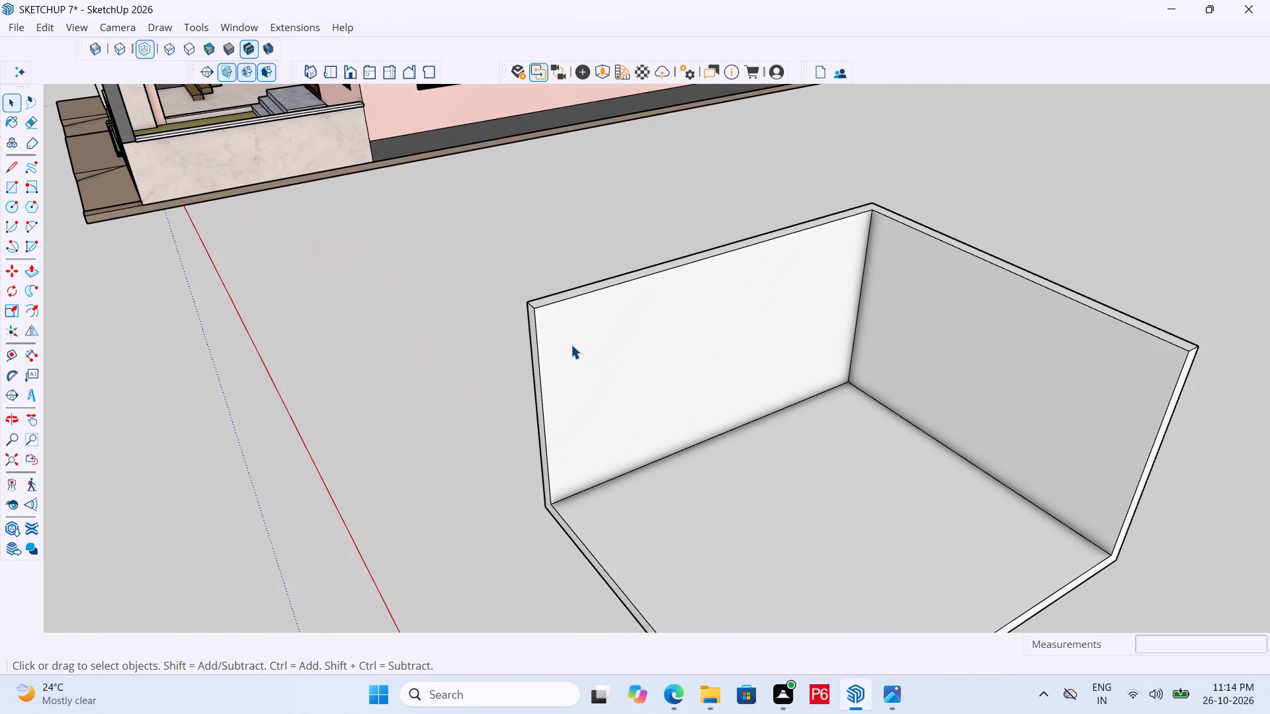
{"action": "scroll", "coordinate": [614, 299], "scroll_direction": "down", "scroll_amount": 6}
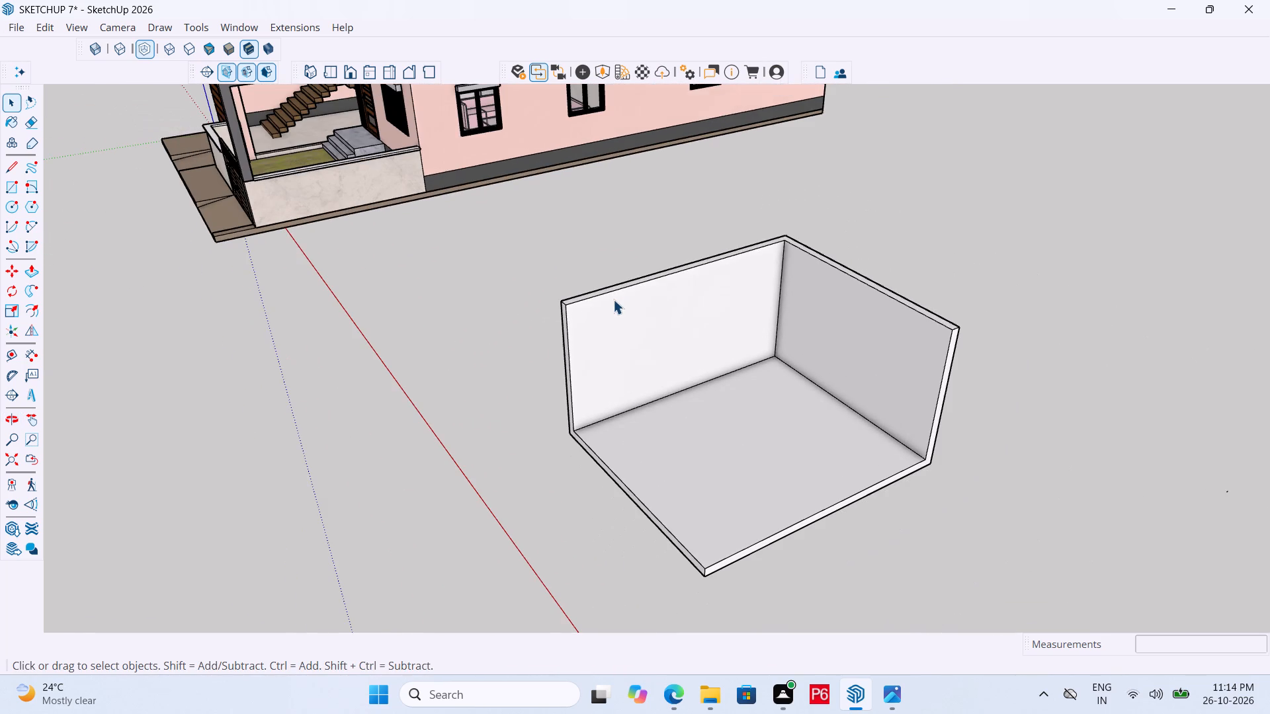
{"action": "scroll", "coordinate": [698, 362], "scroll_direction": "down", "scroll_amount": 6}
{"action": "middle_click_drag", "start_coordinate": [679, 423], "coordinate": [906, 456]}
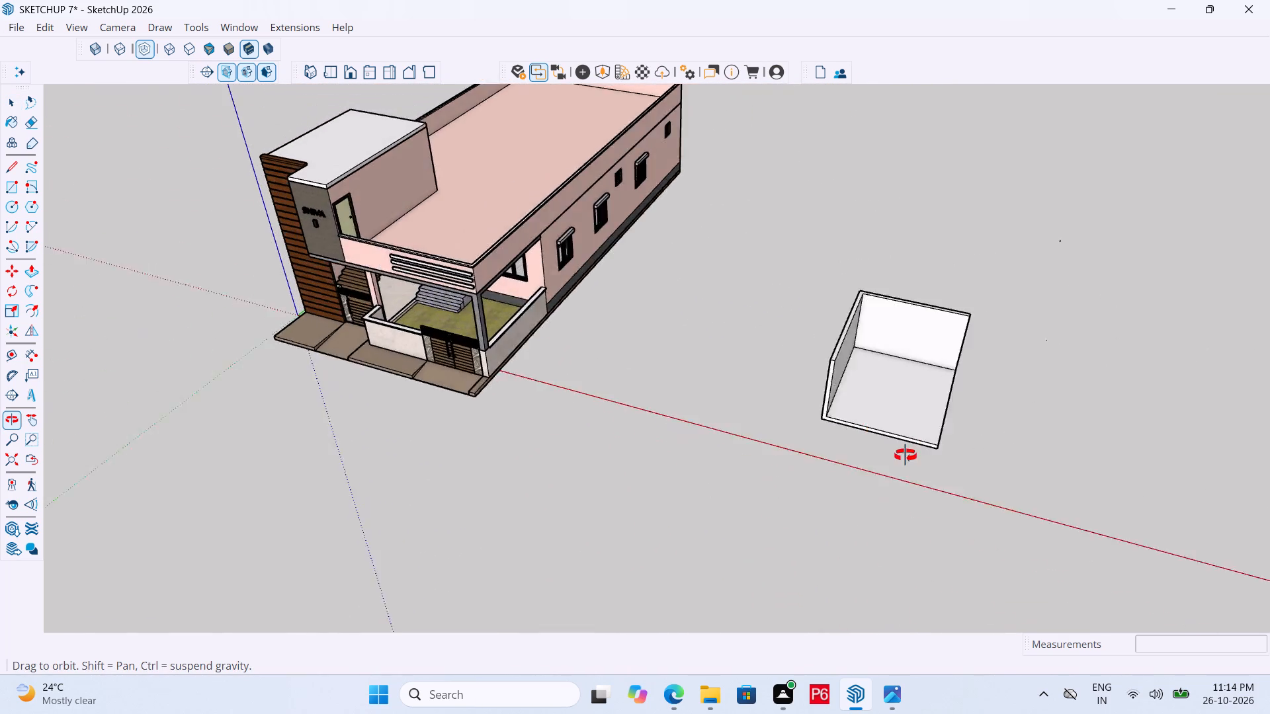
{"action": "middle_click_drag", "start_coordinate": [906, 456], "coordinate": [691, 424]}
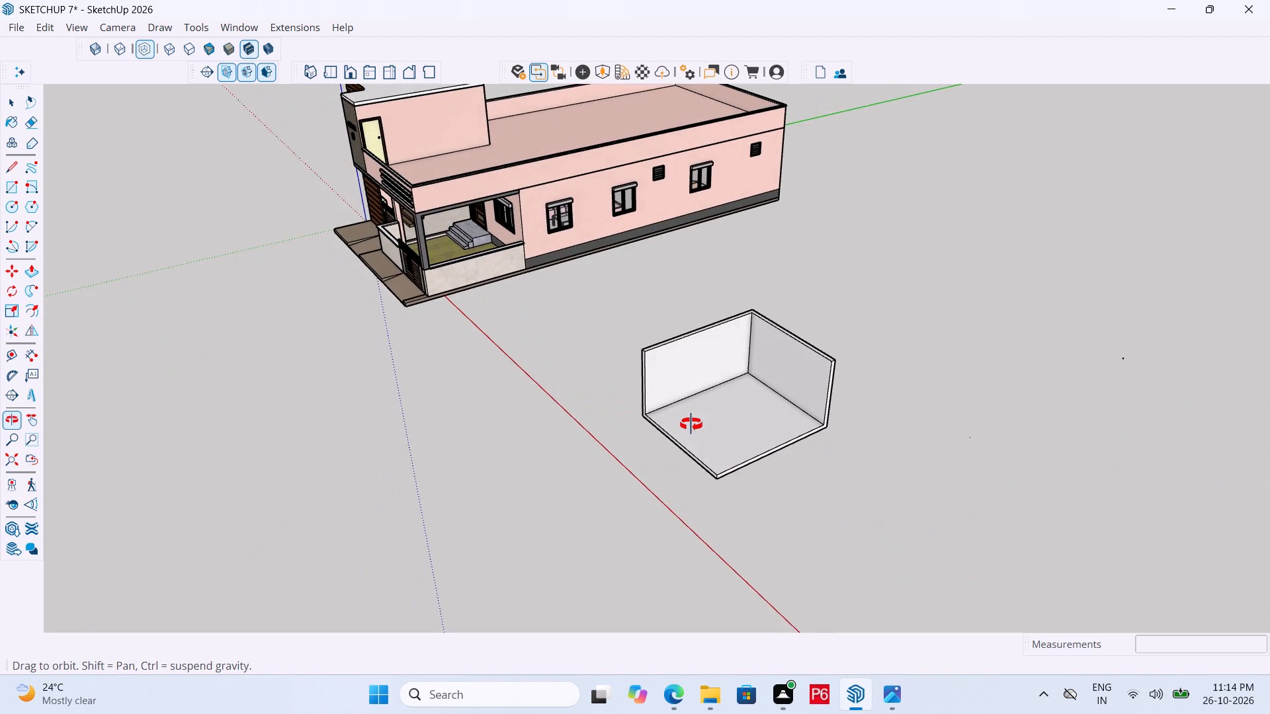
{"action": "middle_click_drag", "start_coordinate": [691, 424], "coordinate": [1243, 372]}
{"action": "middle_click_drag", "start_coordinate": [1244, 372], "coordinate": [1225, 376]}
{"action": "middle_click_drag", "start_coordinate": [614, 405], "coordinate": [534, 411]}
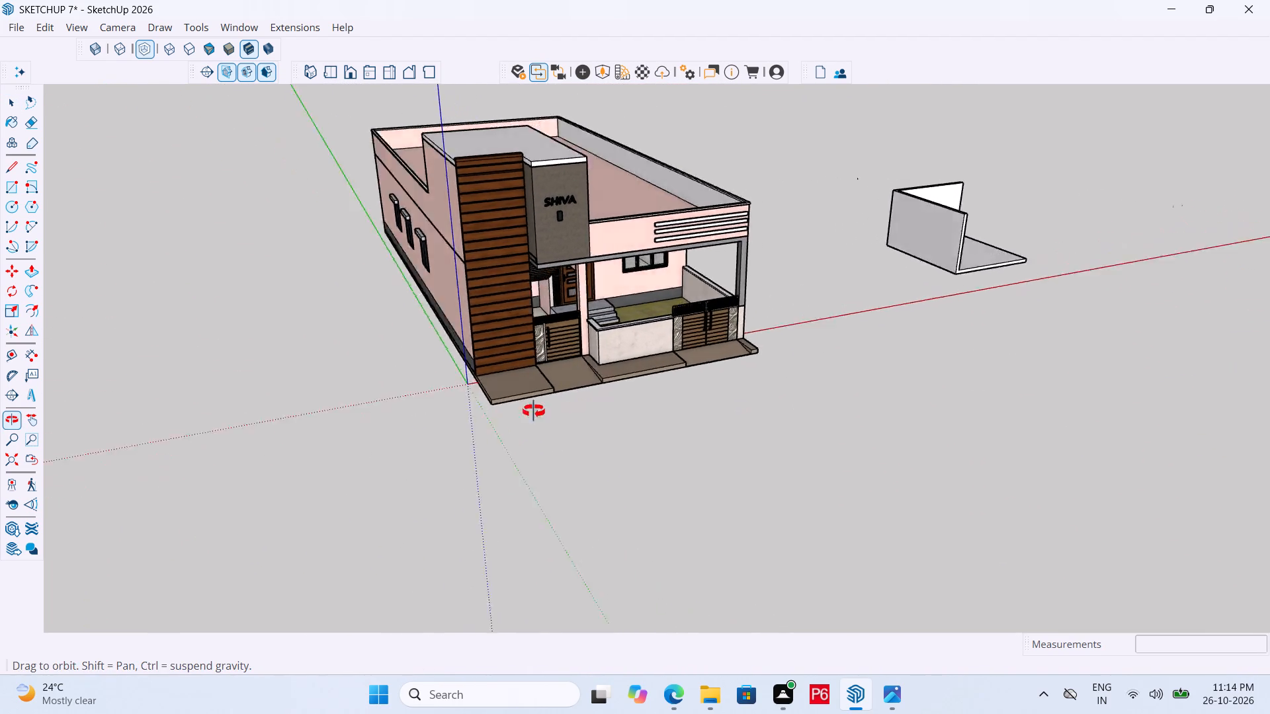
{"action": "middle_click_drag", "start_coordinate": [534, 411], "coordinate": [0, 411]}
{"action": "scroll", "coordinate": [930, 336], "scroll_direction": "down", "scroll_amount": 6}
{"action": "middle_click_drag", "start_coordinate": [729, 393], "coordinate": [1046, 413]}
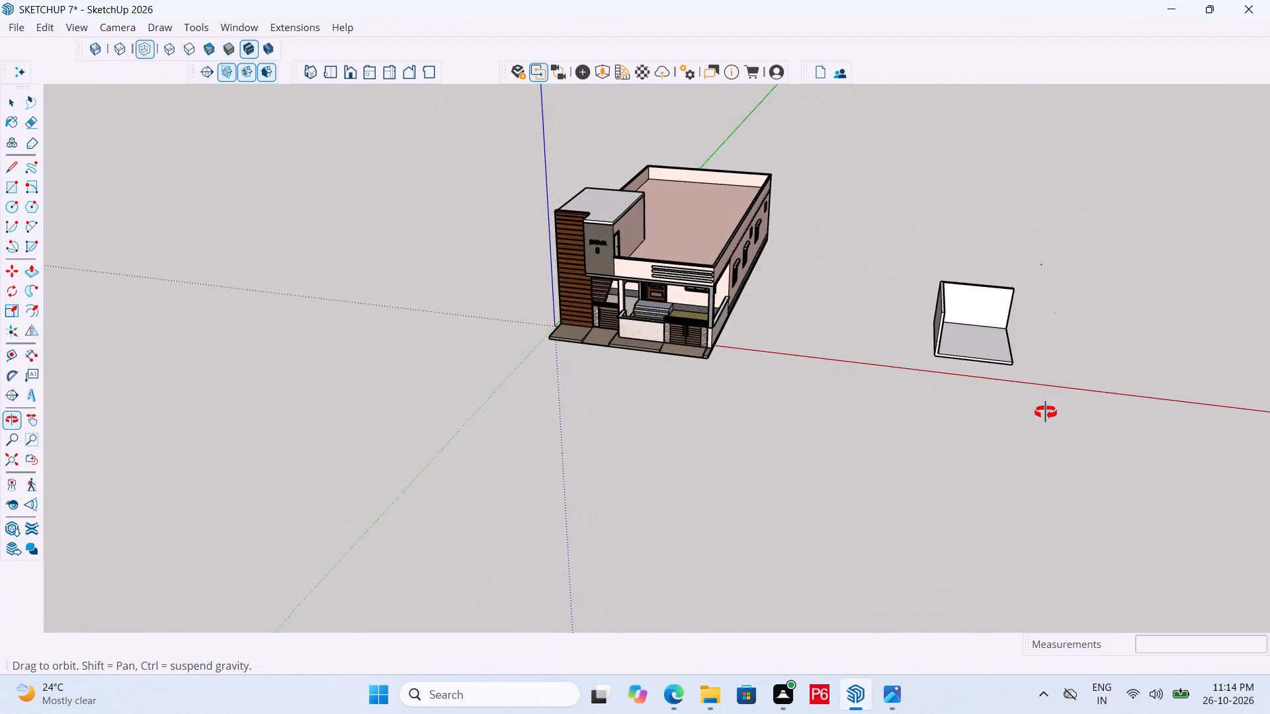
{"action": "middle_click_drag", "start_coordinate": [1046, 413], "coordinate": [906, 372]}
{"action": "scroll", "coordinate": [831, 329], "scroll_direction": "up", "scroll_amount": 11}
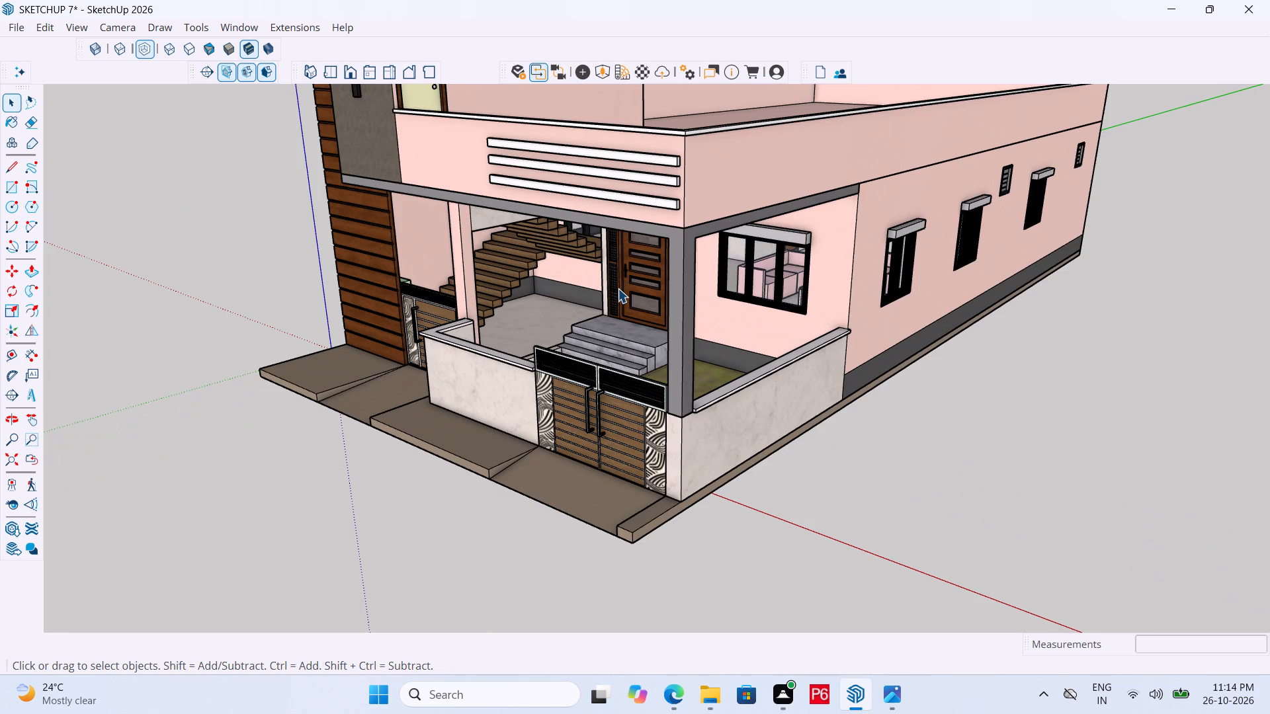
{"action": "scroll", "coordinate": [618, 288], "scroll_direction": "down", "scroll_amount": 4}
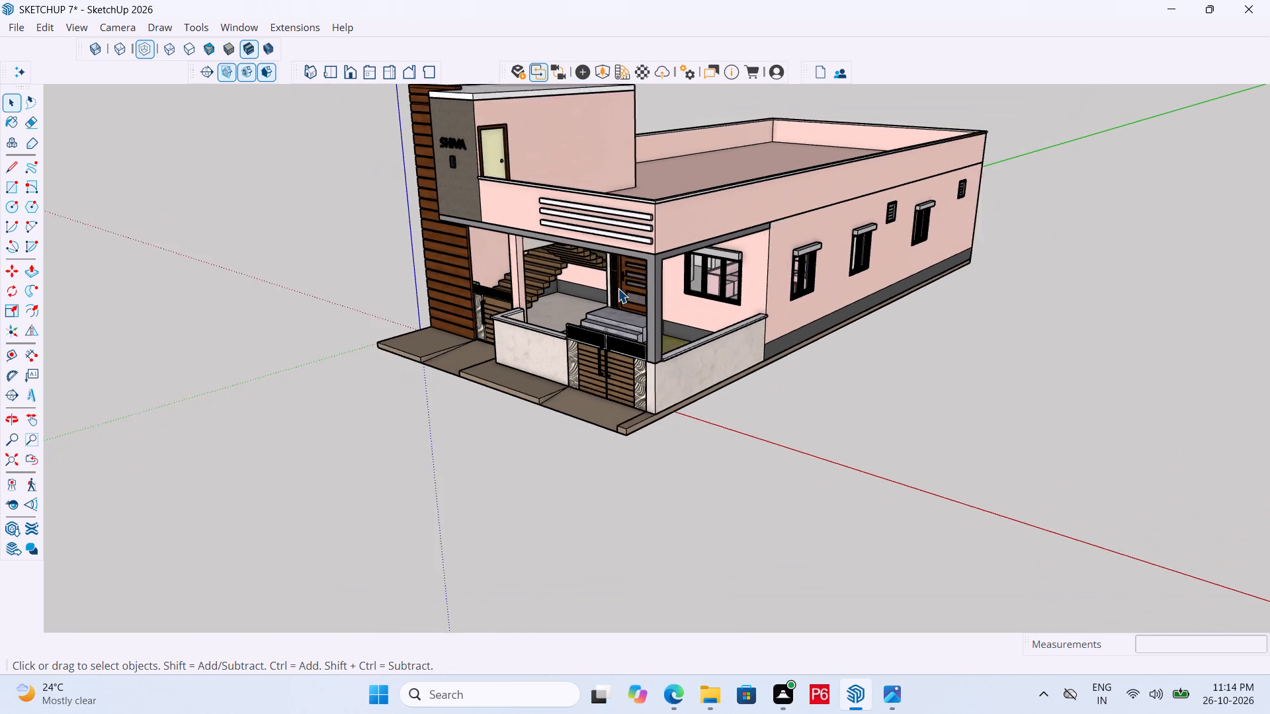
{"action": "scroll", "coordinate": [618, 288], "scroll_direction": "down", "scroll_amount": 7}
Examine the two-walled room's floor and inner wall faces up close from different angles.
{"action": "scroll", "coordinate": [992, 365], "scroll_direction": "up", "scroll_amount": 3}
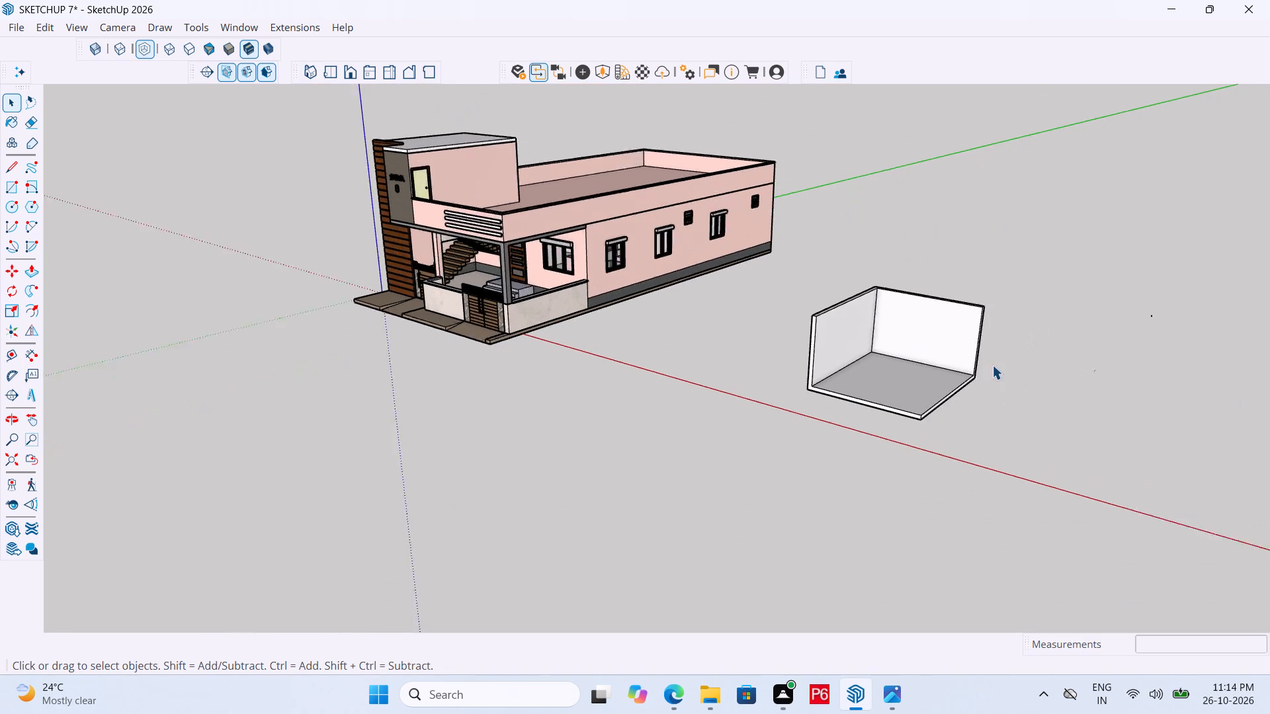
{"action": "scroll", "coordinate": [992, 365], "scroll_direction": "up", "scroll_amount": 2}
{"action": "scroll", "coordinate": [890, 368], "scroll_direction": "up", "scroll_amount": 1}
{"action": "middle_click_drag", "start_coordinate": [890, 368], "coordinate": [822, 355]}
{"action": "scroll", "coordinate": [831, 368], "scroll_direction": "up", "scroll_amount": 4}
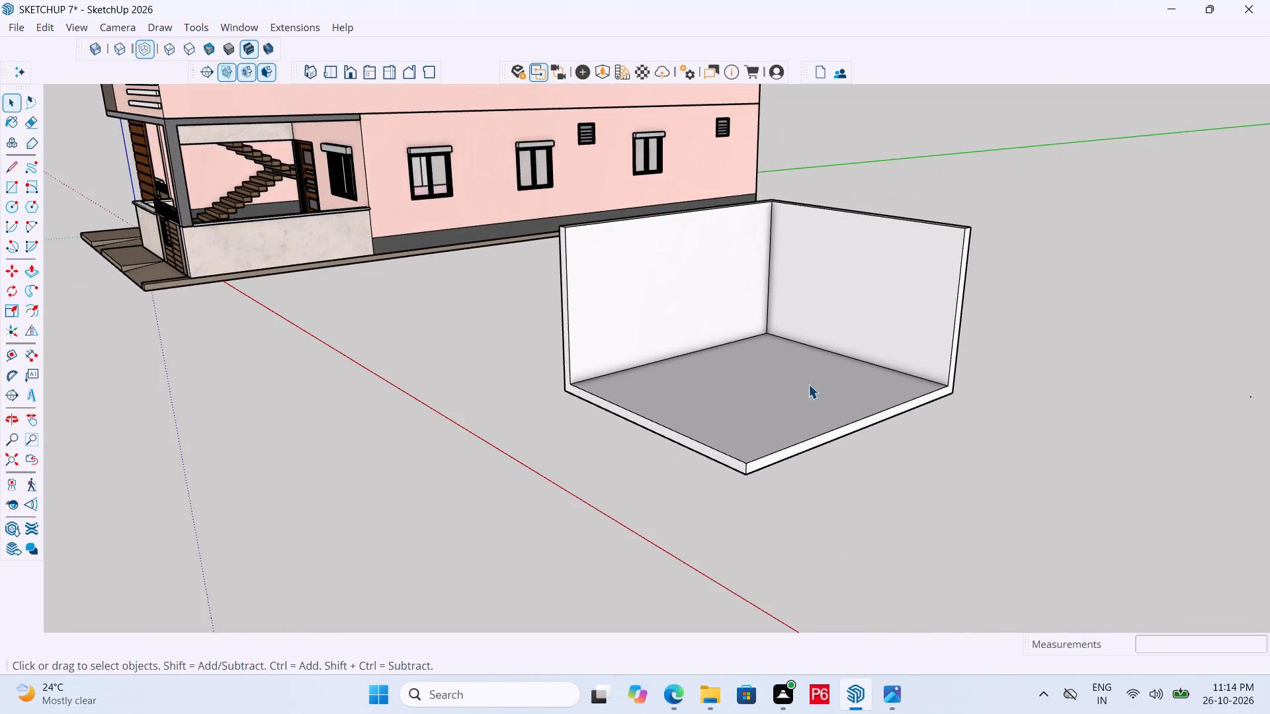
{"action": "middle_click_drag", "start_coordinate": [814, 391], "coordinate": [841, 425]}
{"action": "scroll", "coordinate": [775, 291], "scroll_direction": "down", "scroll_amount": 4}
{"action": "middle_click_drag", "start_coordinate": [796, 356], "coordinate": [806, 393]}
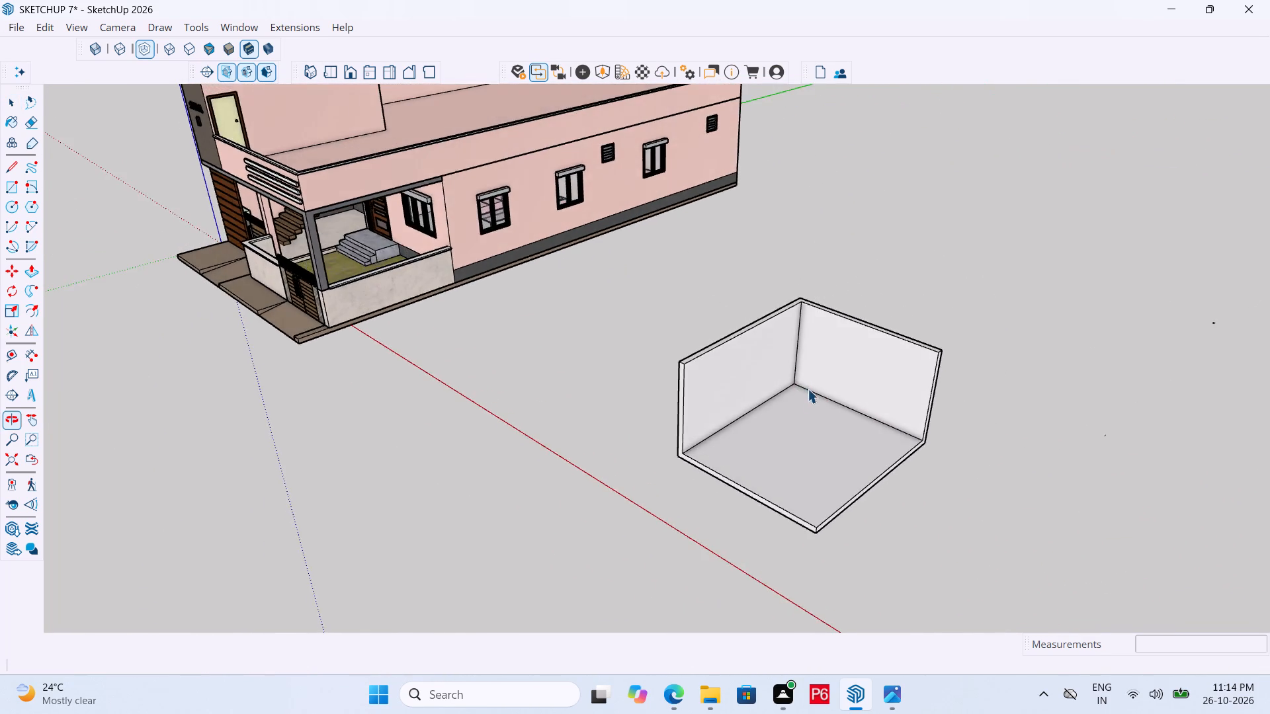
{"action": "scroll", "coordinate": [808, 387], "scroll_direction": "down", "scroll_amount": 6}
{"action": "scroll", "coordinate": [846, 393], "scroll_direction": "up", "scroll_amount": 6}
{"action": "scroll", "coordinate": [788, 404], "scroll_direction": "up", "scroll_amount": 2}
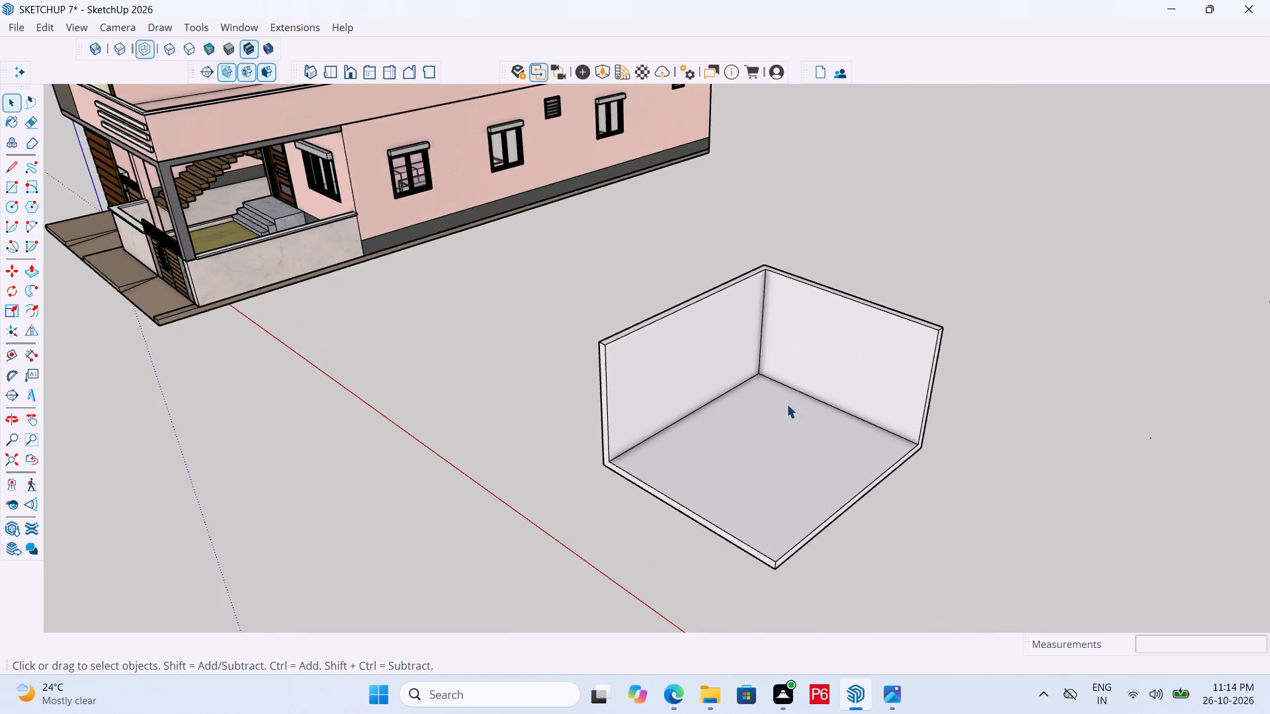
{"action": "scroll", "coordinate": [806, 333], "scroll_direction": "down", "scroll_amount": 2}
{"action": "middle_click_drag", "start_coordinate": [802, 333], "coordinate": [794, 311]}
{"action": "scroll", "coordinate": [718, 402], "scroll_direction": "up", "scroll_amount": 4}
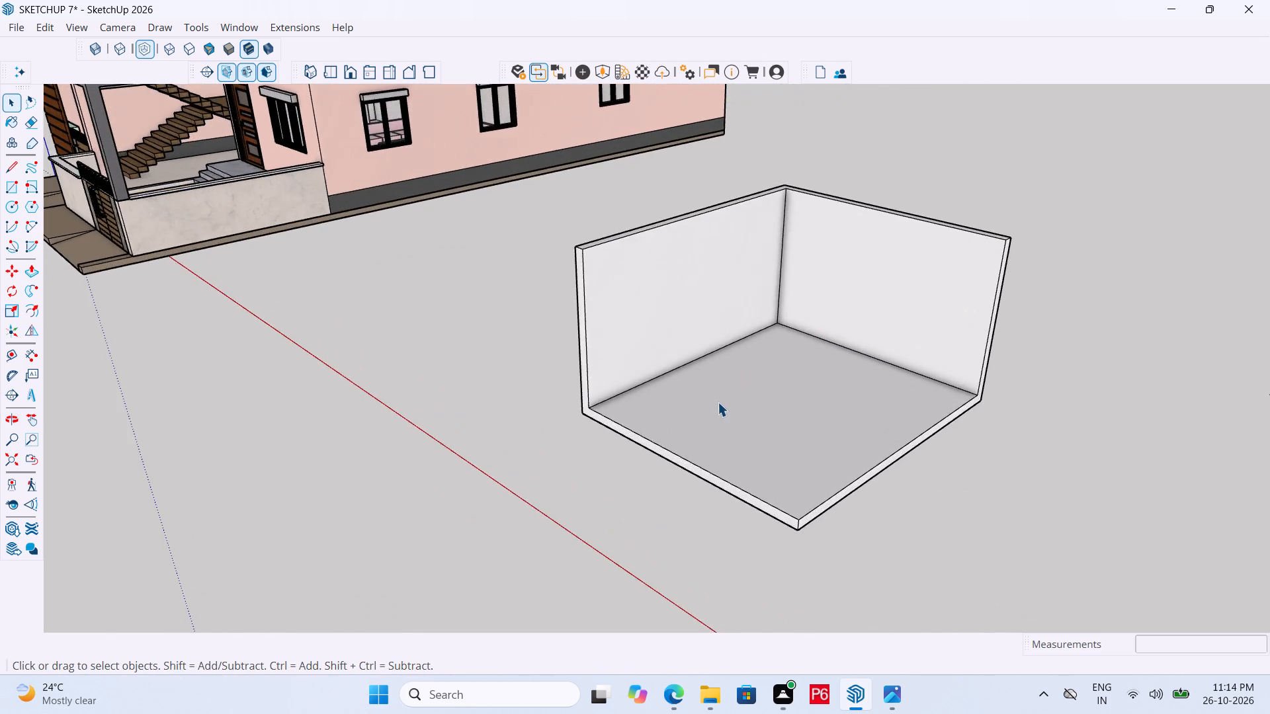
{"action": "scroll", "coordinate": [904, 389], "scroll_direction": "down", "scroll_amount": 5}
{"action": "scroll", "coordinate": [810, 408], "scroll_direction": "up", "scroll_amount": 5}
{"action": "middle_click_drag", "start_coordinate": [786, 393], "coordinate": [684, 370]}
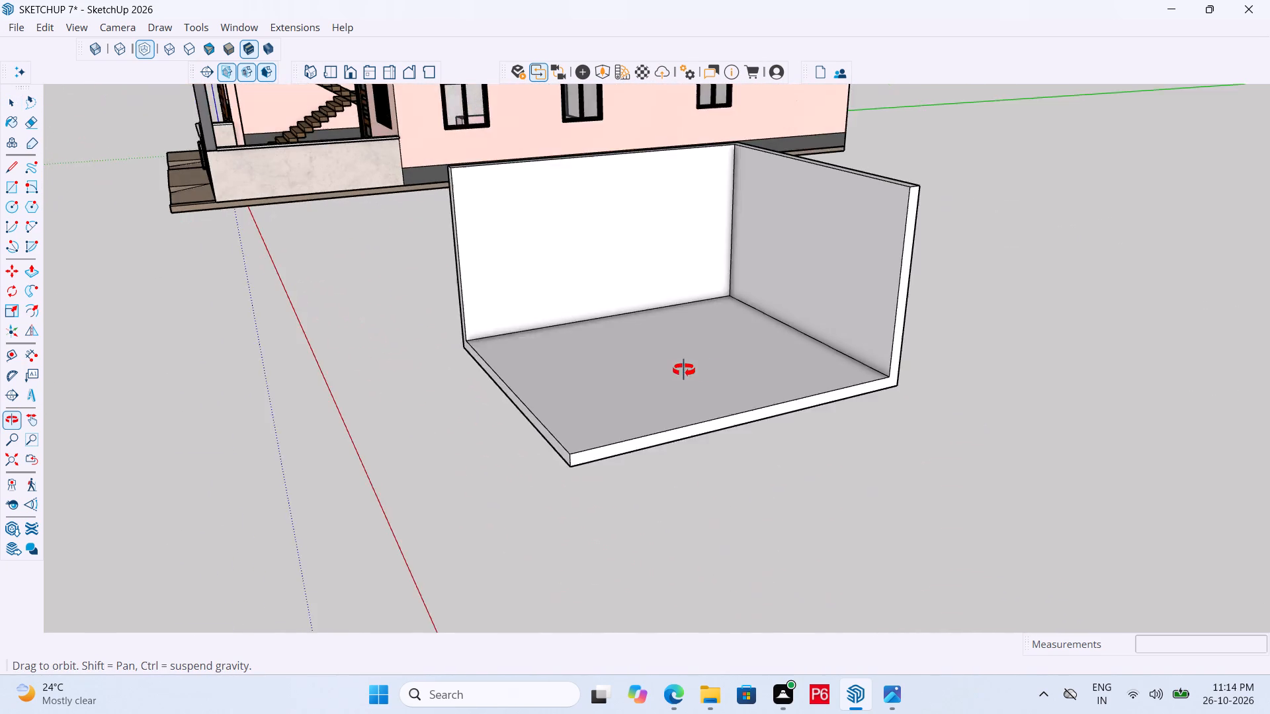
{"action": "middle_click_drag", "start_coordinate": [684, 370], "coordinate": [768, 403]}
Save the model with the room group closed.
{"action": "key", "text": "ctrl+s"}
{"action": "key", "text": "ctrl+s"}
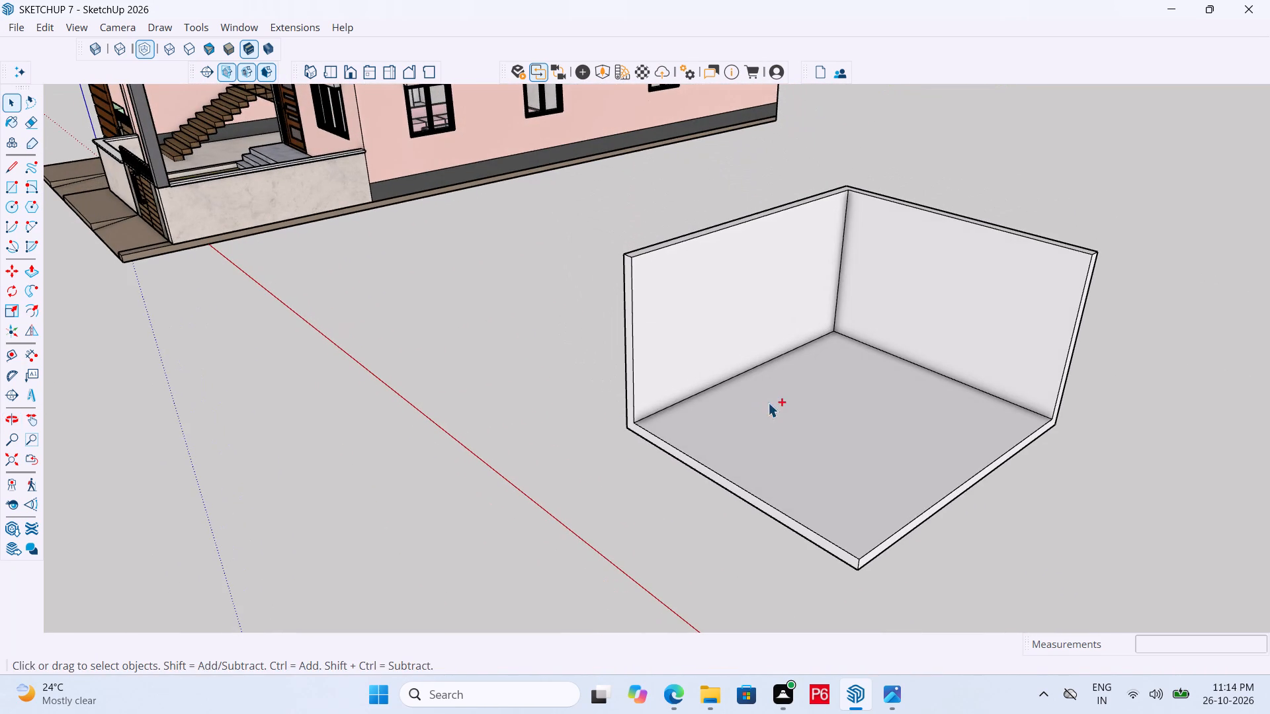
{"action": "key", "text": "ctrl+s"}
{"action": "key", "text": "ctrl+s"}
{"action": "key", "text": "ctrl+s"}
Paint the floor face inside the room group with Wood_Veneer_15_1K from the Wood materials, and close the group.
{"action": "scroll", "coordinate": [684, 335], "scroll_direction": "down", "scroll_amount": 7}
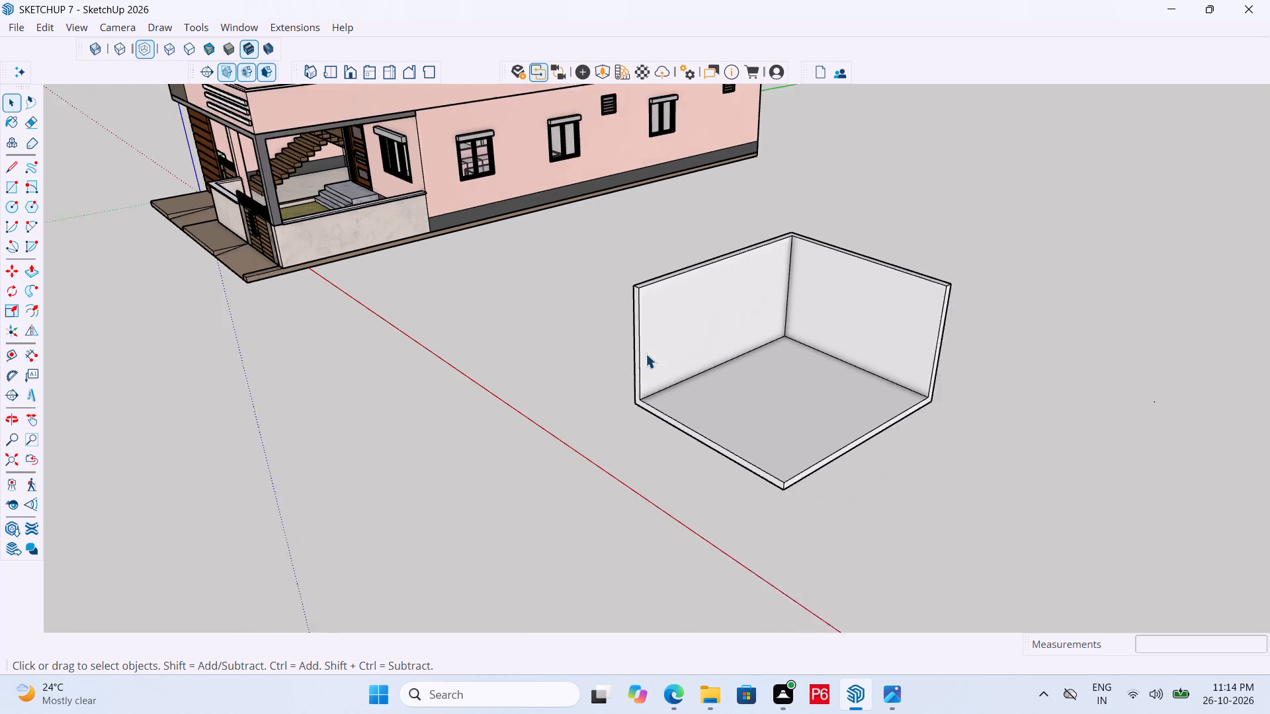
{"action": "scroll", "coordinate": [646, 354], "scroll_direction": "down", "scroll_amount": 1}
{"action": "middle_click_drag", "start_coordinate": [781, 367], "coordinate": [764, 385]}
{"action": "scroll", "coordinate": [784, 470], "scroll_direction": "up", "scroll_amount": 6}
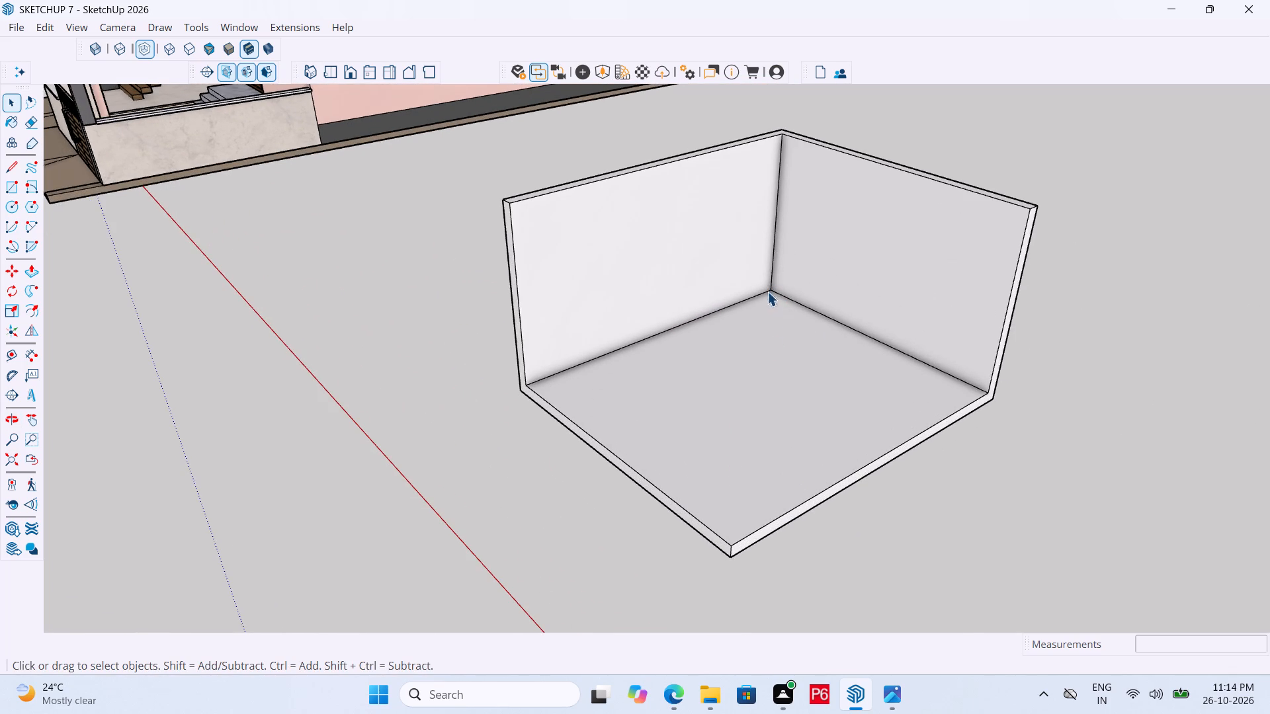
{"action": "left_click", "coordinate": [766, 344]}
{"action": "double_click", "coordinate": [767, 344]}
{"action": "left_click", "coordinate": [730, 348]}
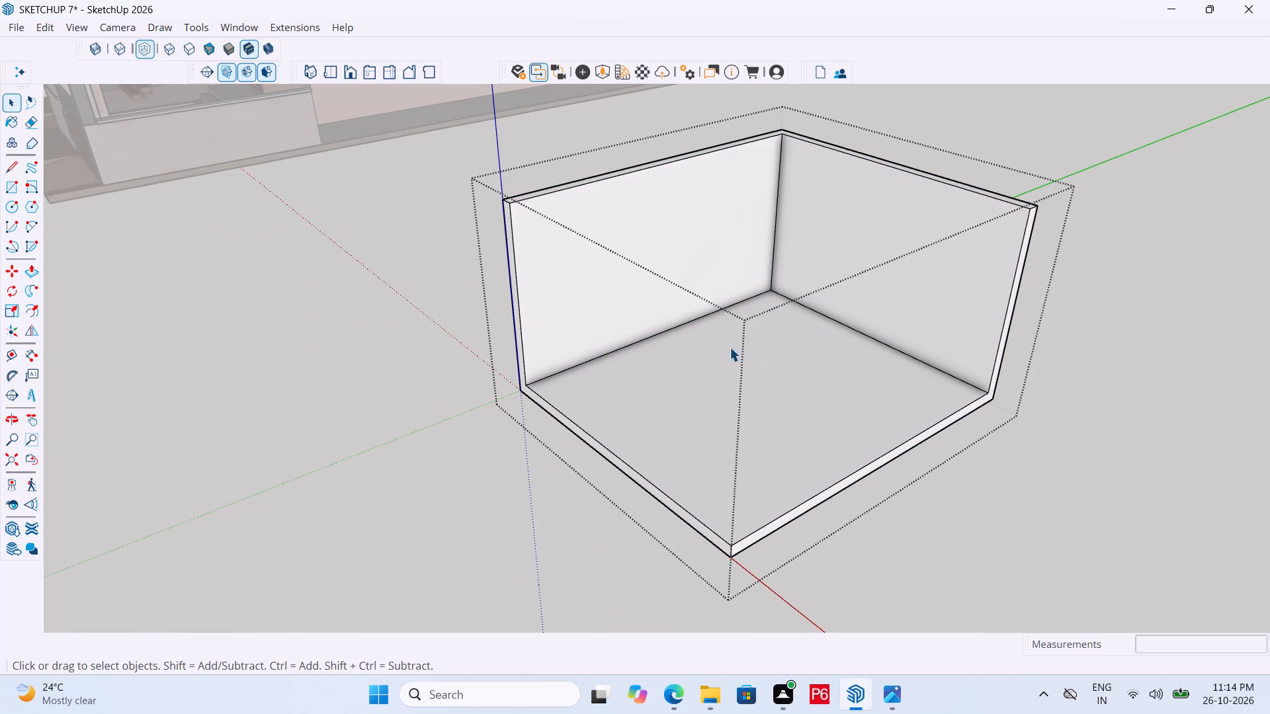
{"action": "key", "text": "b"}
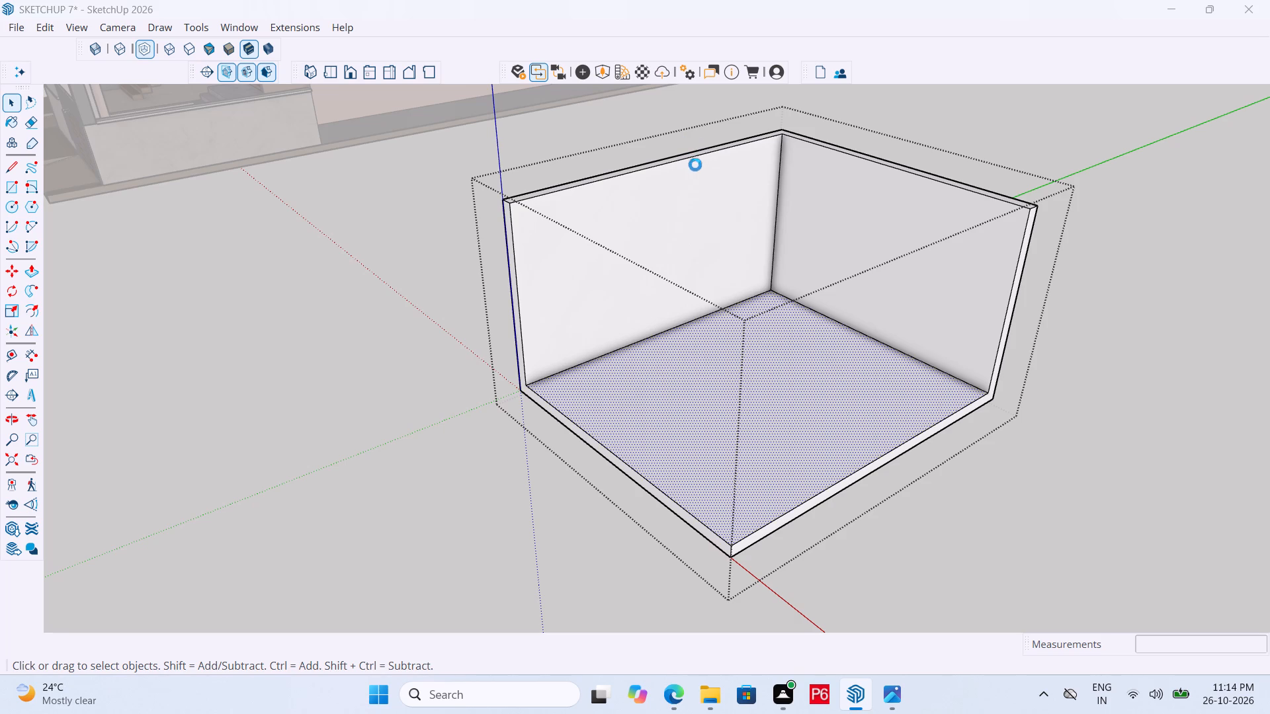
{"action": "left_click_drag", "start_coordinate": [1036, 107], "coordinate": [306, 225]}
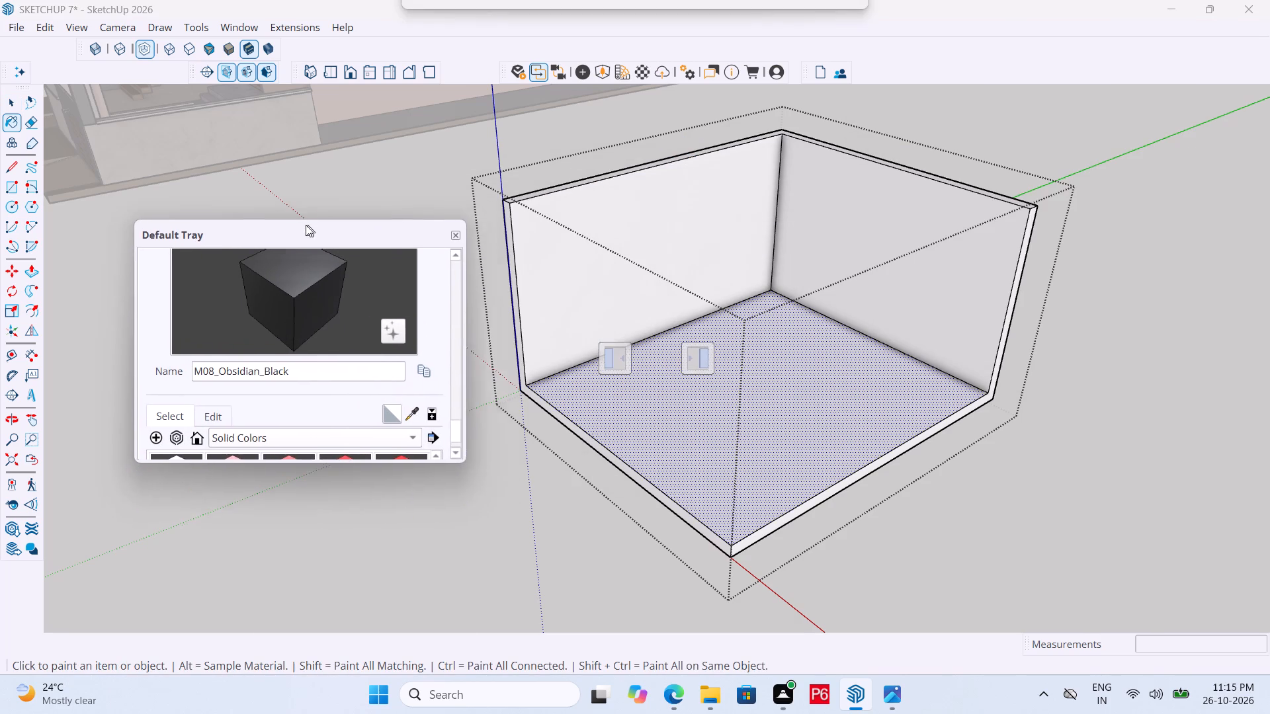
{"action": "left_click_drag", "start_coordinate": [306, 225], "coordinate": [275, 230]}
{"action": "scroll", "coordinate": [230, 436], "scroll_direction": "down", "scroll_amount": 5}
{"action": "left_click", "coordinate": [267, 393]}
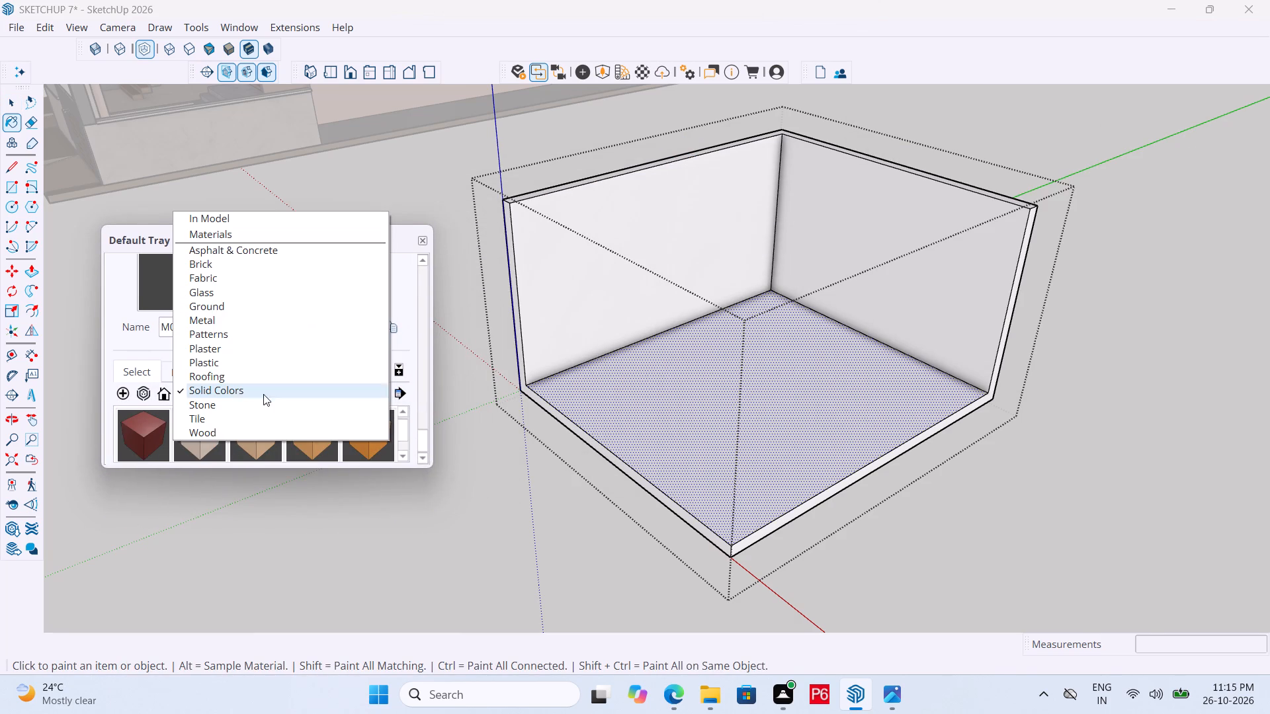
{"action": "left_click", "coordinate": [220, 435]}
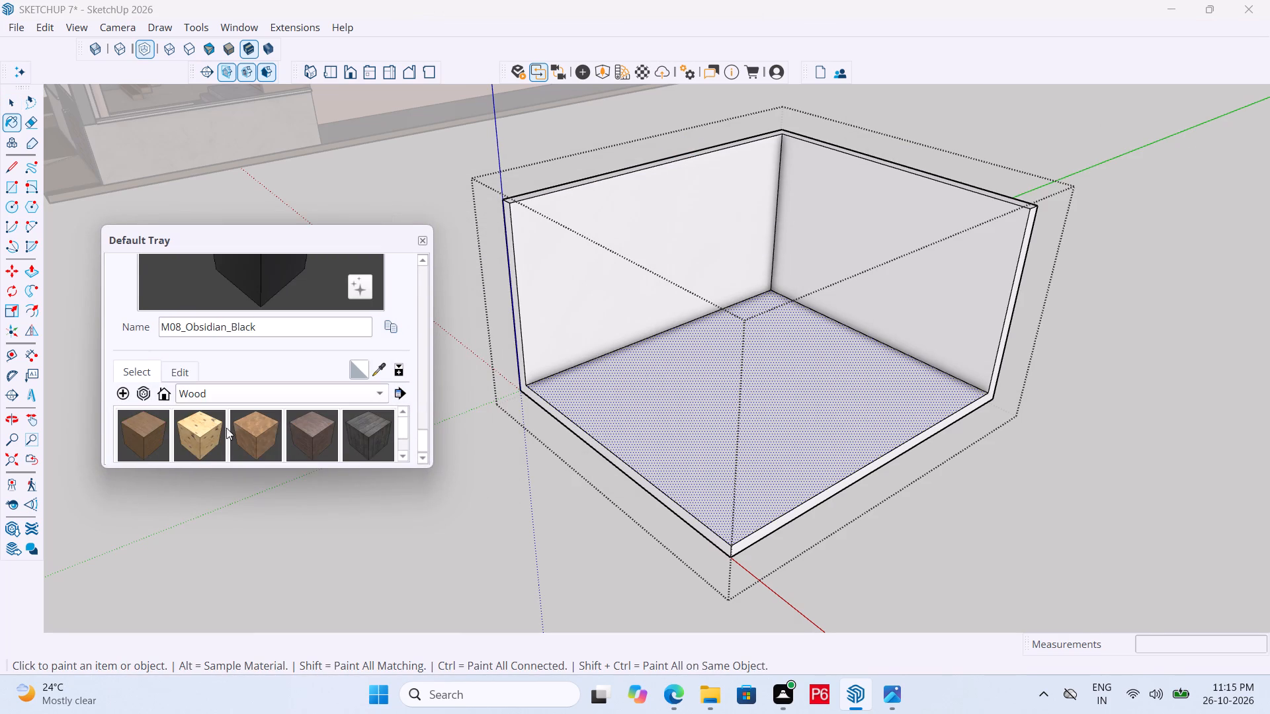
{"action": "scroll", "coordinate": [238, 430], "scroll_direction": "down", "scroll_amount": 3}
{"action": "left_click", "coordinate": [155, 425]}
{"action": "left_click", "coordinate": [615, 420]}
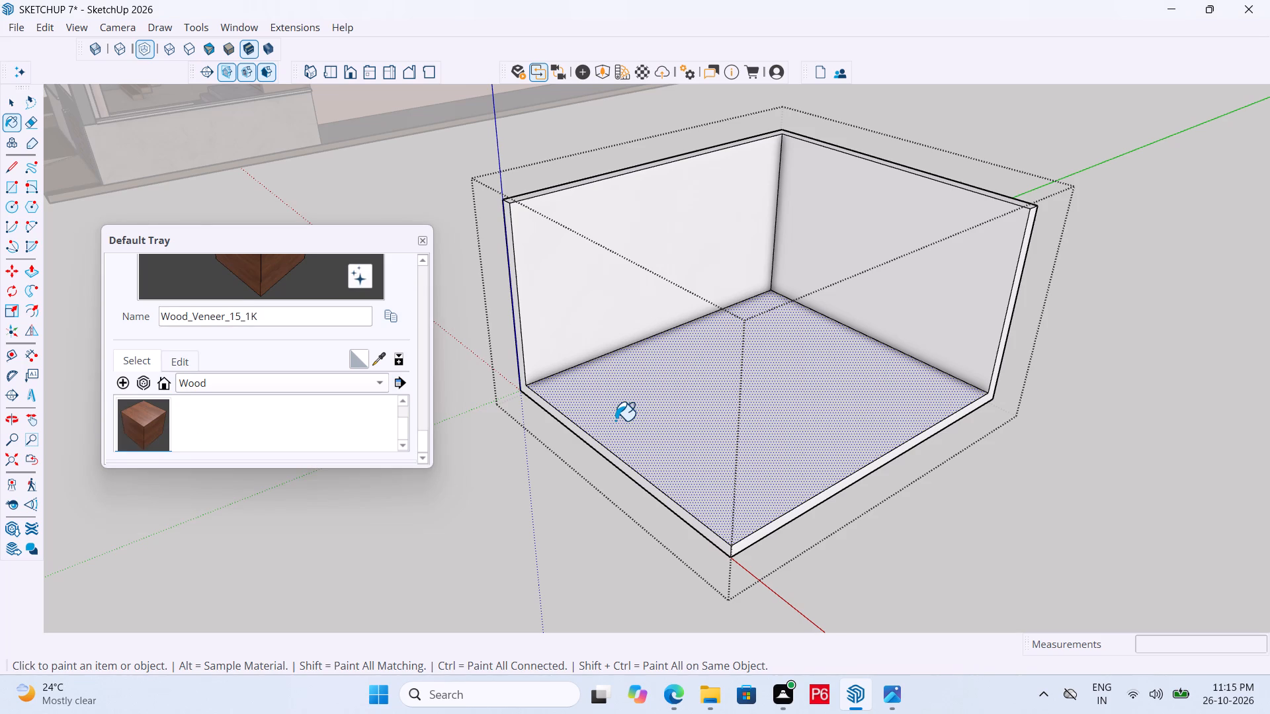
{"action": "key", "text": "space"}
{"action": "left_click", "coordinate": [1027, 440]}
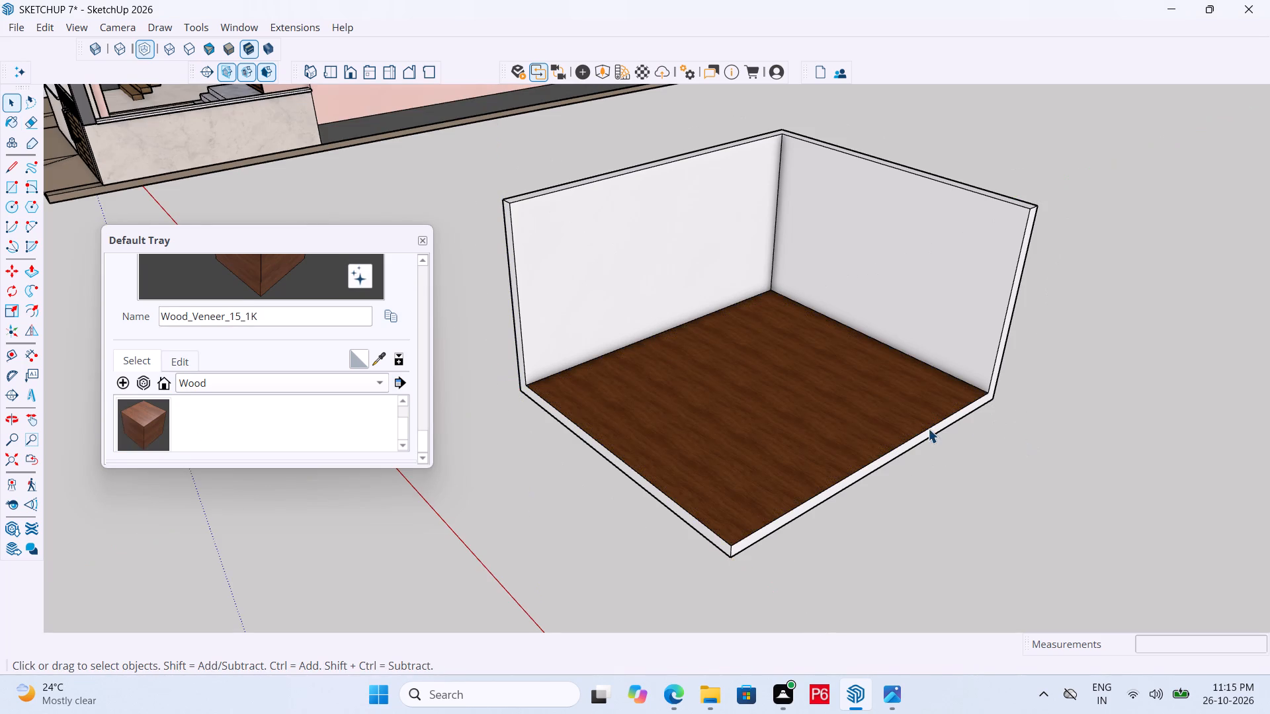
Save the model with the wood-veneer room floor.
{"action": "key", "text": "ctrl+s"}
{"action": "key", "text": "ctrl+s"}
{"action": "key", "text": "ctrl+s"}
{"action": "key", "text": "ctrl+s"}
{"action": "key", "text": "ctrl+s"}
{"action": "key", "text": "ctrl+s"}
{"action": "key", "text": "ctrl+s"}
{"action": "key", "text": "ctrl+s"}
{"action": "key", "text": "ctrl+s"}
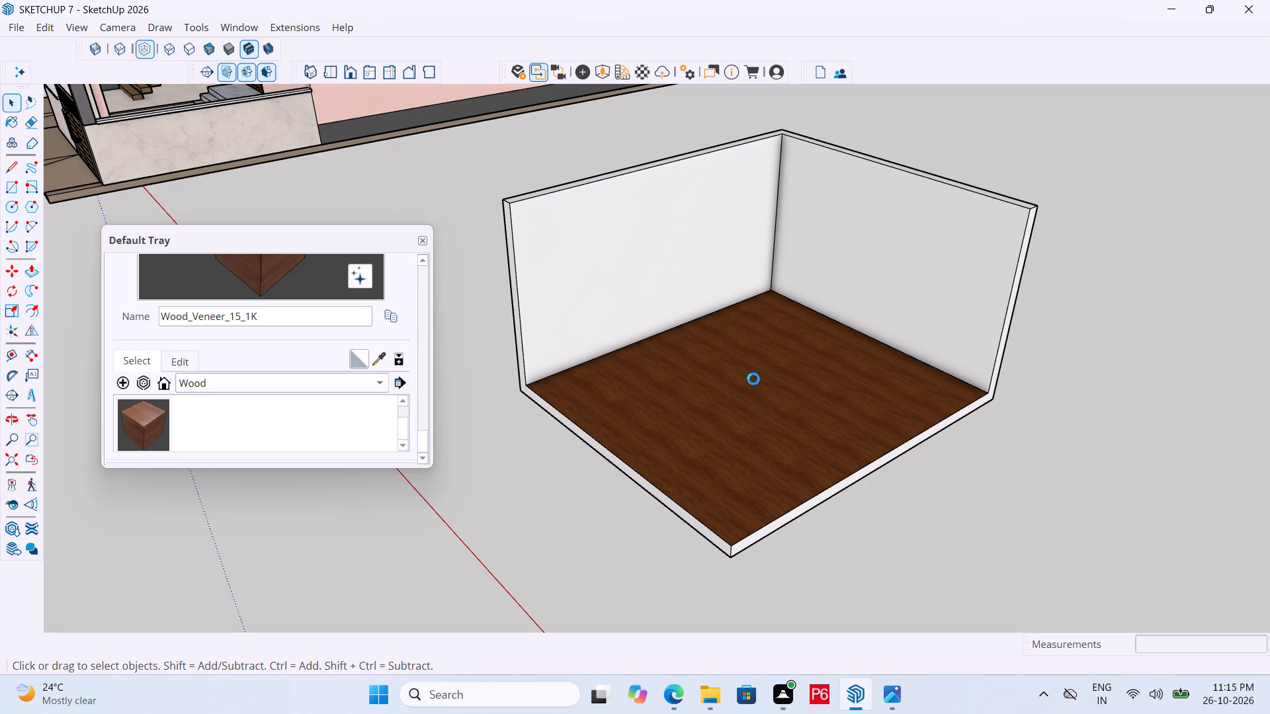
{"action": "key", "text": "space"}
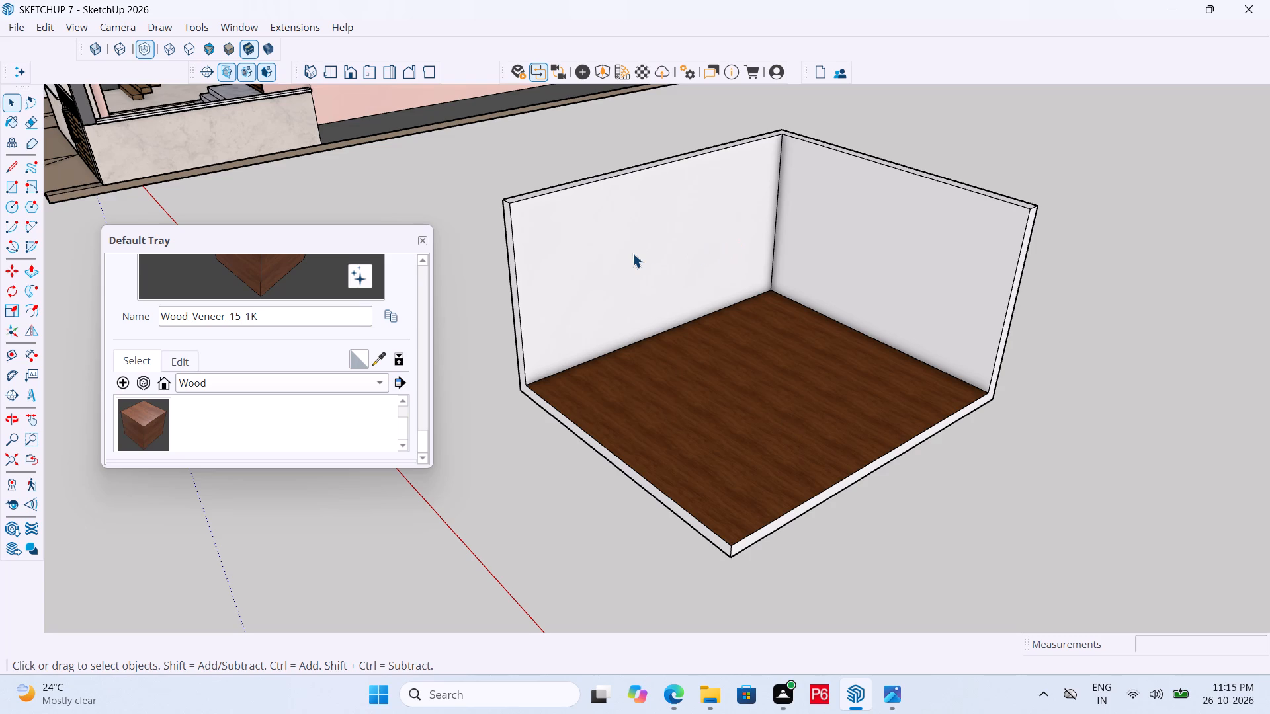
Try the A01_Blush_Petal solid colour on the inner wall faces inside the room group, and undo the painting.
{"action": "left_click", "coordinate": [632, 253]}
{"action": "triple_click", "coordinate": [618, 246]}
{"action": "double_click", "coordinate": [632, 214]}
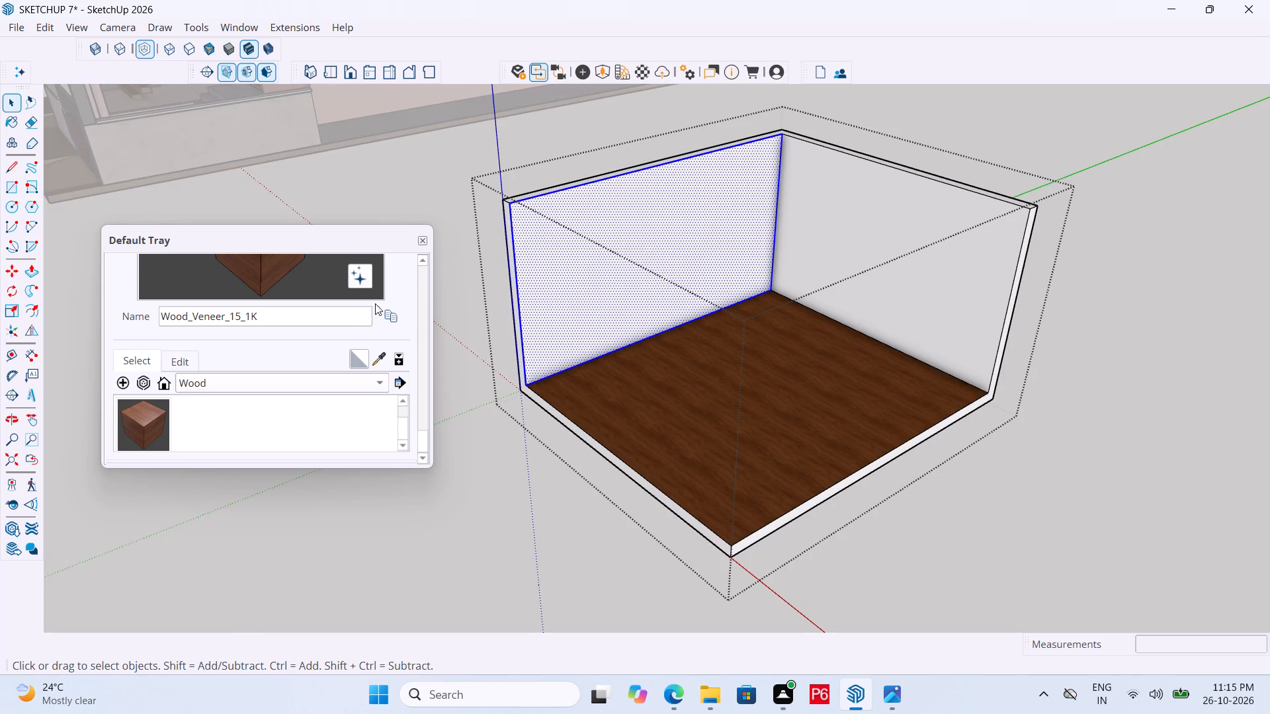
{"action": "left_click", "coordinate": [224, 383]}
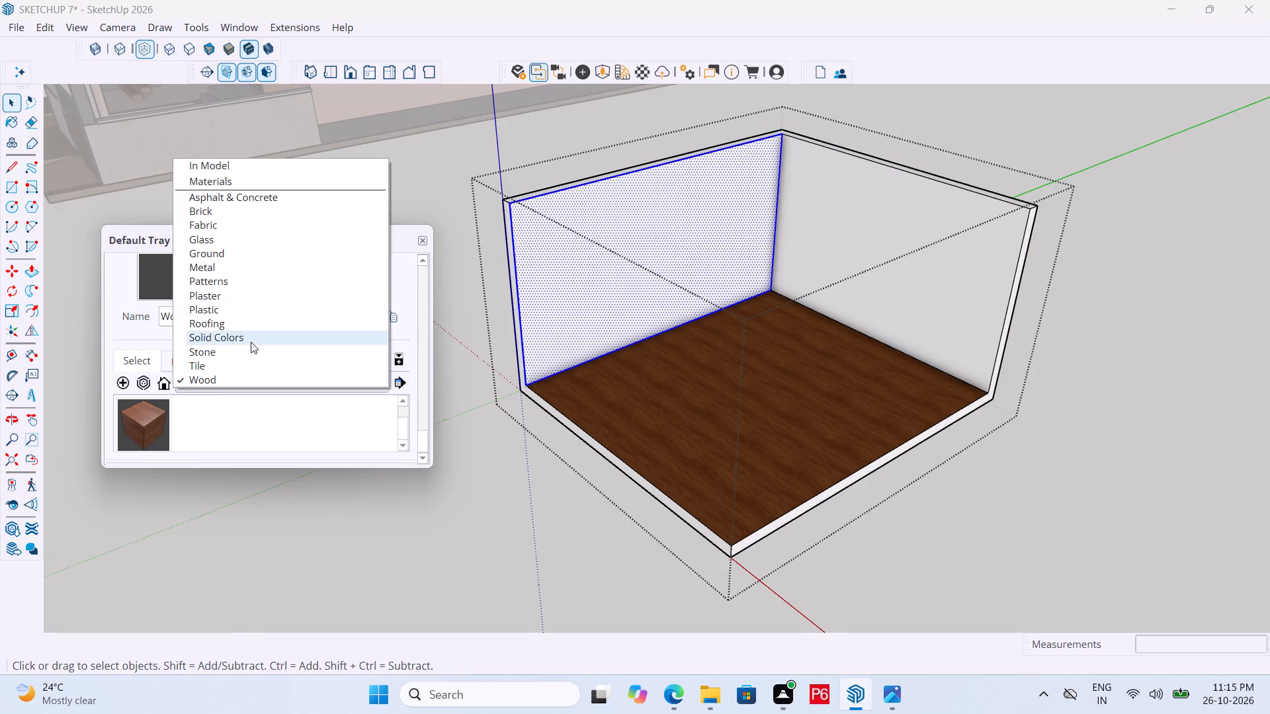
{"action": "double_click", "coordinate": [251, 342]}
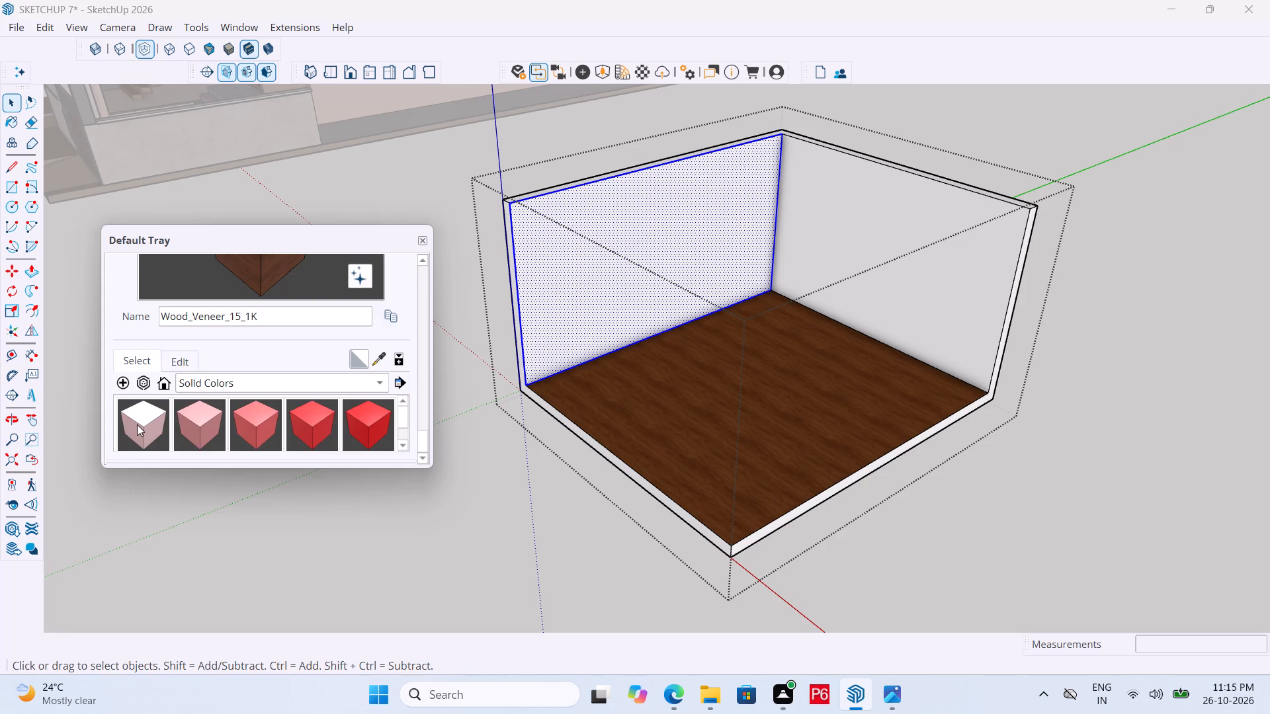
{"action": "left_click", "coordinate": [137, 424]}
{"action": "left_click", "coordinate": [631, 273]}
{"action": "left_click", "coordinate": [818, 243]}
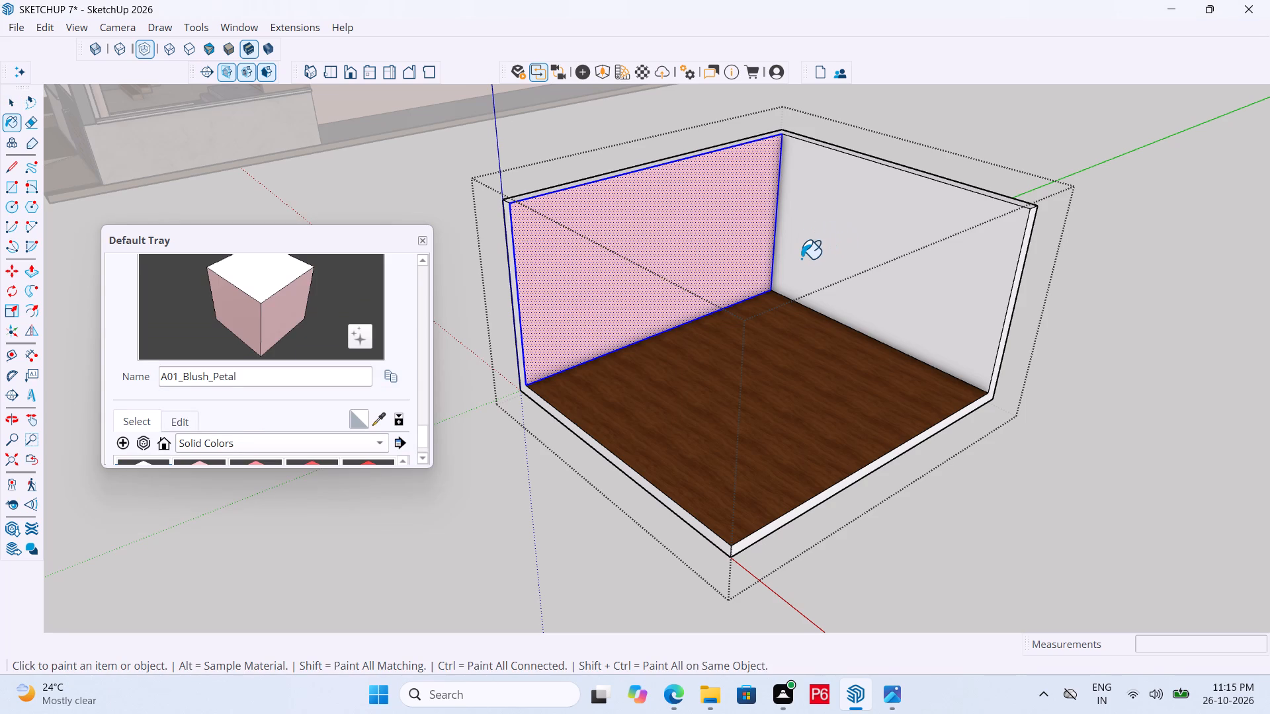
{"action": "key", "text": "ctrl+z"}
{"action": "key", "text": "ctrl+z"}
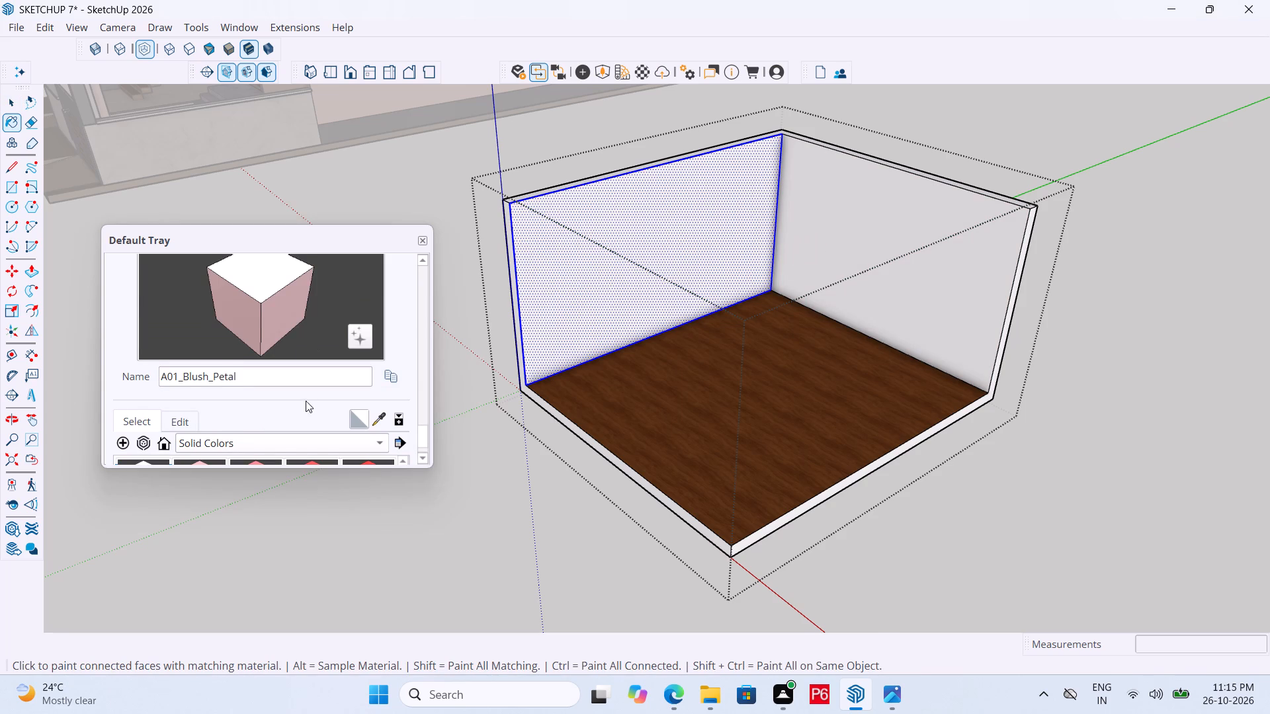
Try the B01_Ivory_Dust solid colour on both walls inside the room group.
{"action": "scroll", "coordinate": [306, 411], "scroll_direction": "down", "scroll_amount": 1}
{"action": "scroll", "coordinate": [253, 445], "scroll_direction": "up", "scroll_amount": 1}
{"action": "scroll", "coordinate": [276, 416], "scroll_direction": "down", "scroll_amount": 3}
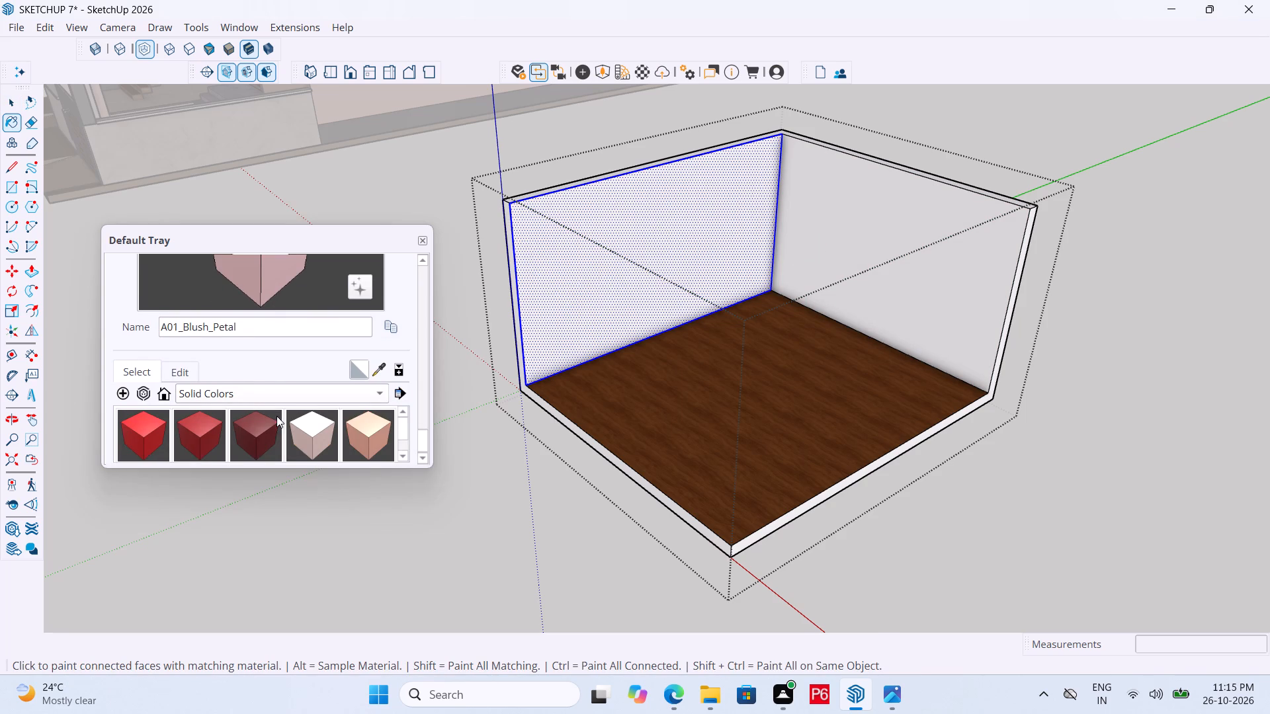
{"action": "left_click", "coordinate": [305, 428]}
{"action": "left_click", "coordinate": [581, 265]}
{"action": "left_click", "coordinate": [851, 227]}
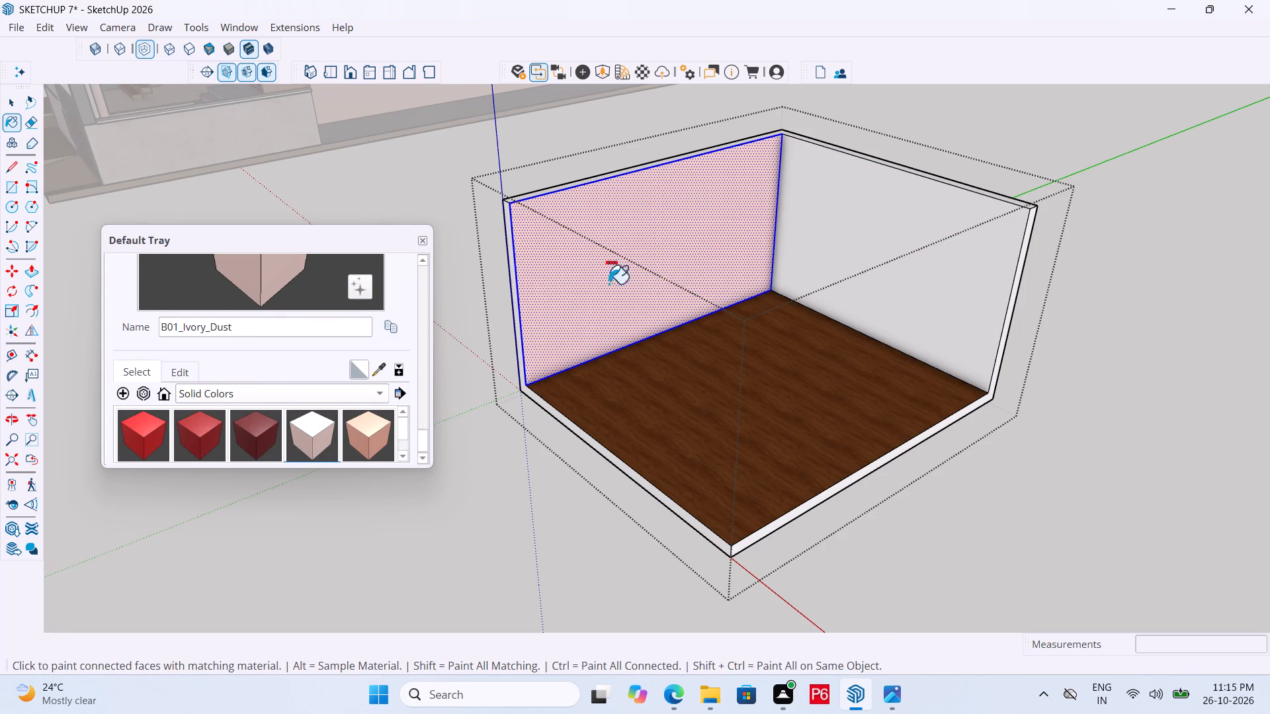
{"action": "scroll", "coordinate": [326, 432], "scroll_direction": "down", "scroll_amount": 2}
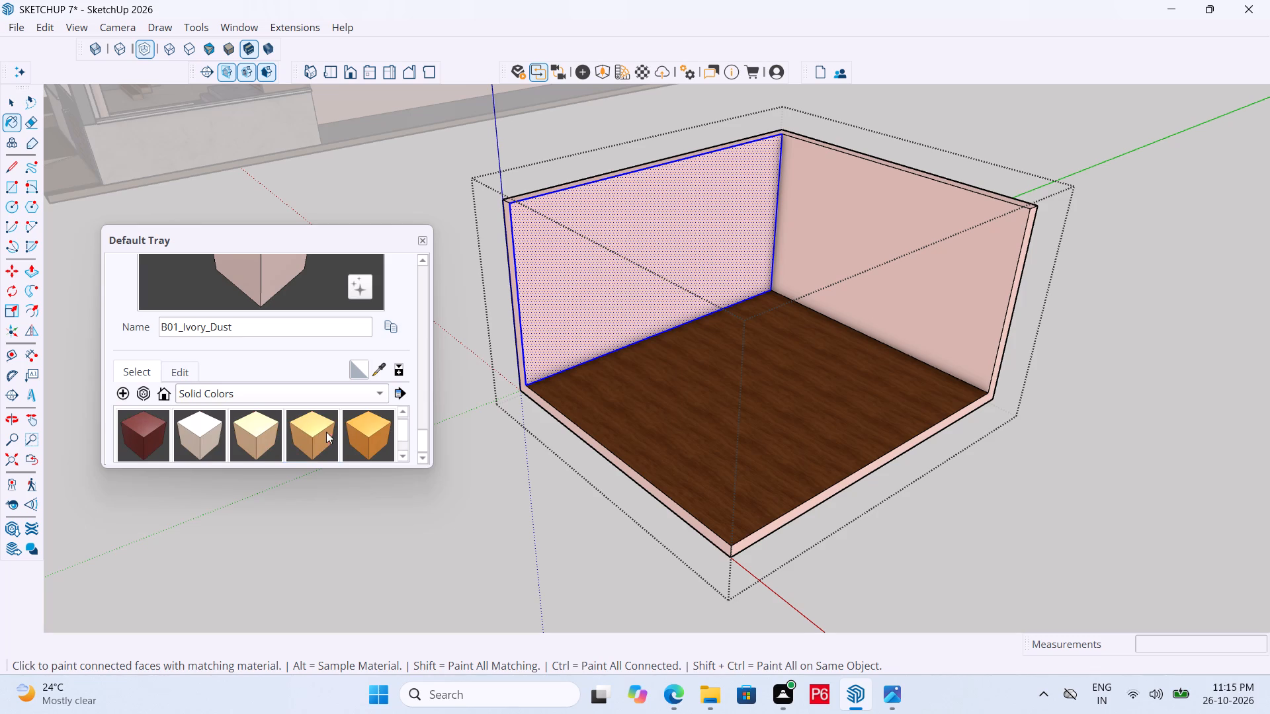
Paint both walls inside the room group with the C01_Vanilla_Cream solid colour, and close the group.
{"action": "left_click", "coordinate": [201, 432]}
{"action": "left_click", "coordinate": [701, 300]}
{"action": "left_click", "coordinate": [870, 237]}
{"action": "scroll", "coordinate": [664, 255], "scroll_direction": "down", "scroll_amount": 2}
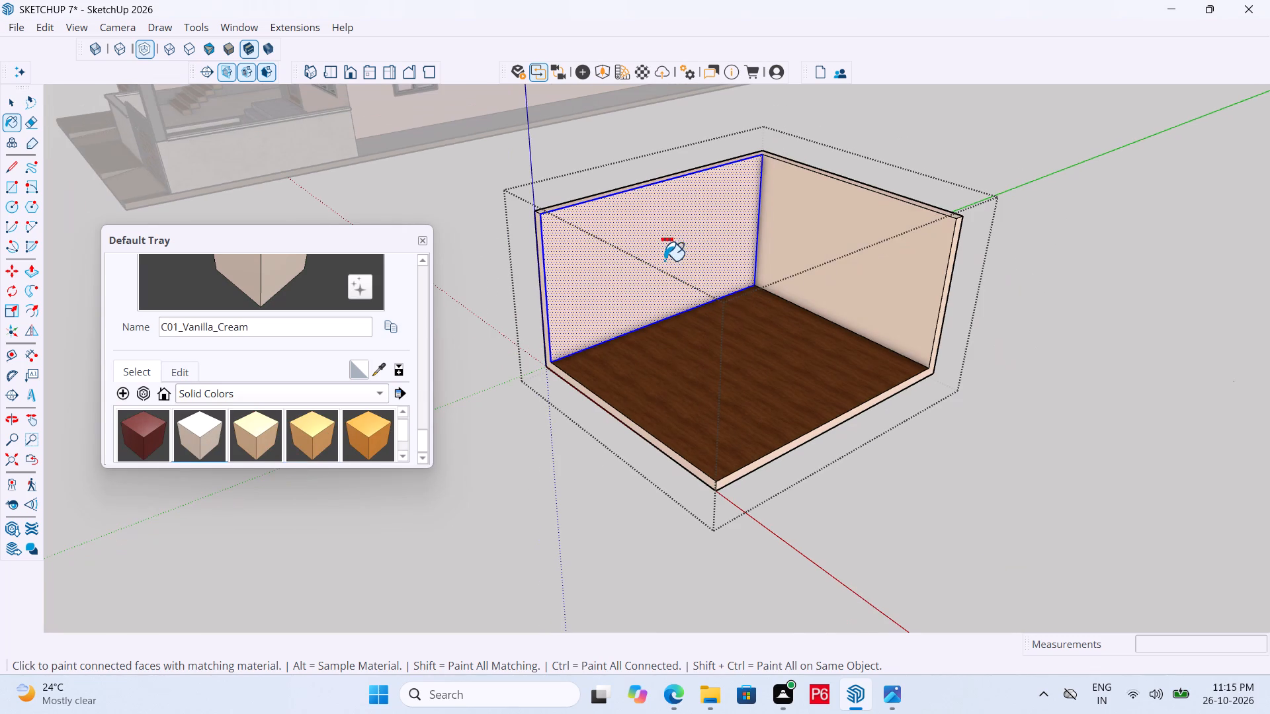
{"action": "key", "text": "space"}
{"action": "left_click", "coordinate": [1063, 365]}
Save the model with the cream-painted room walls.
{"action": "middle_click_drag", "start_coordinate": [941, 362], "coordinate": [280, 327]}
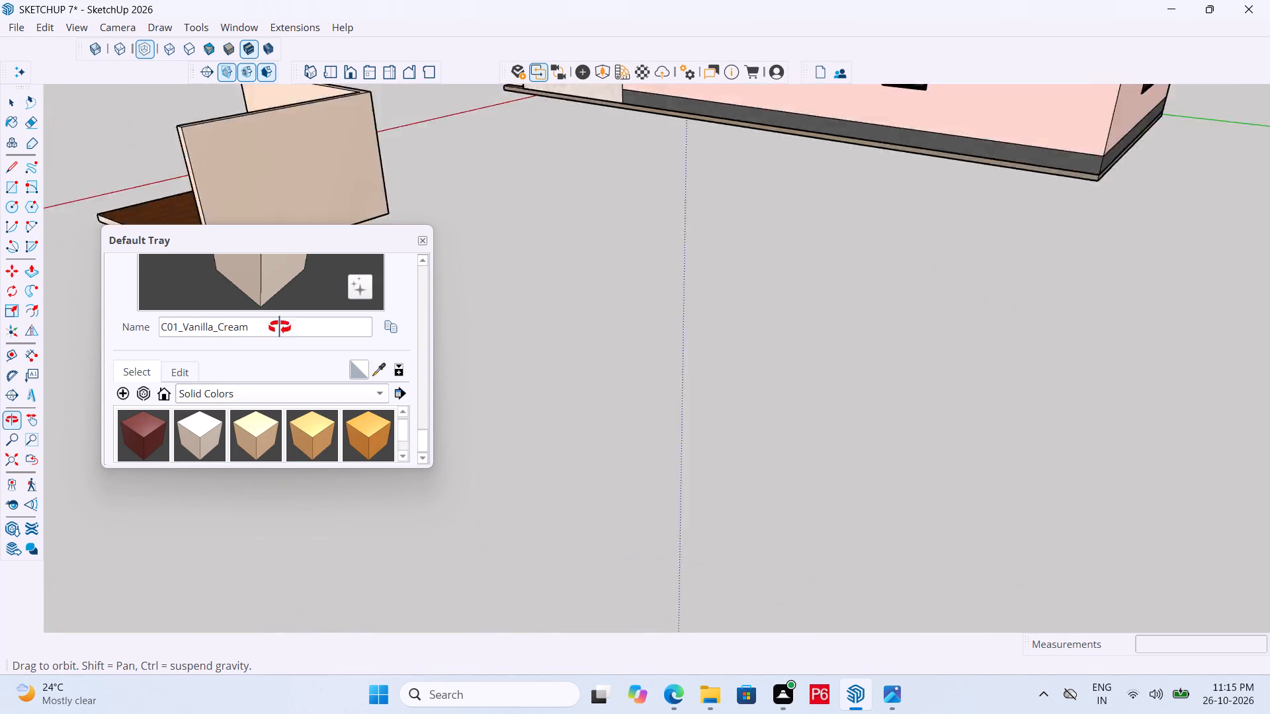
{"action": "middle_click_drag", "start_coordinate": [280, 327], "coordinate": [919, 355]}
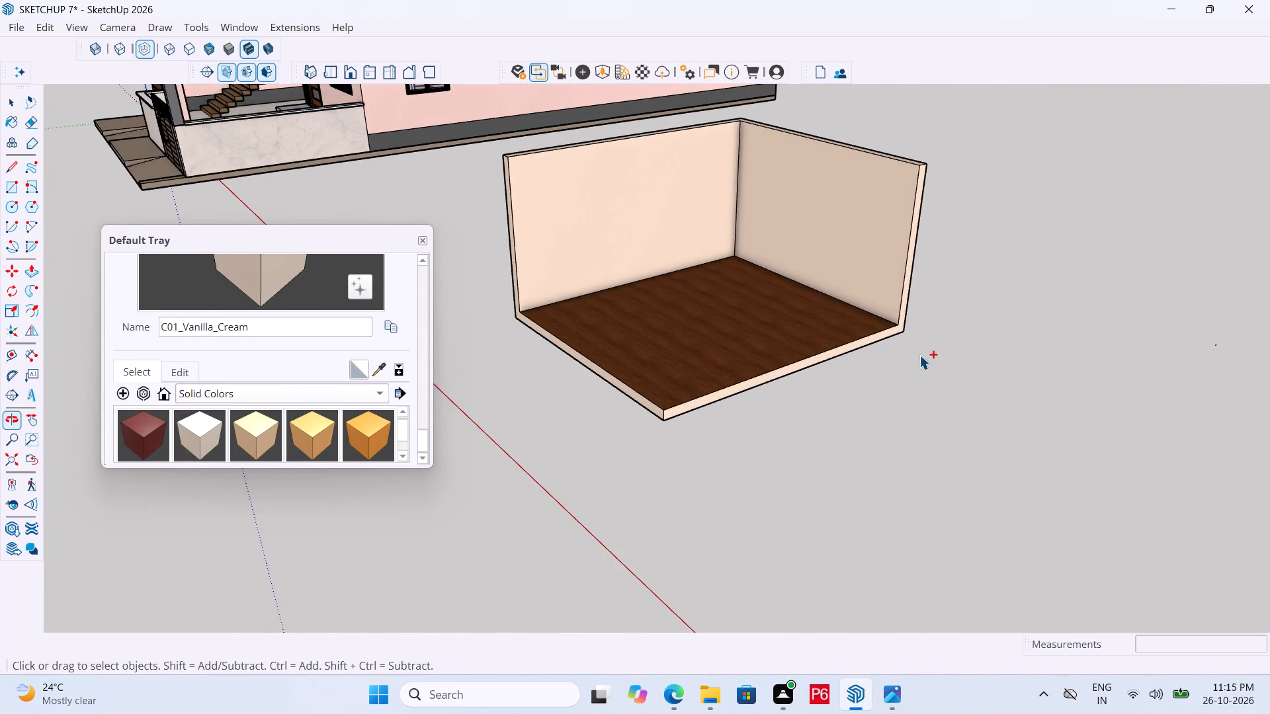
{"action": "key", "text": "ctrl+s"}
{"action": "key", "text": "ctrl+s"}
{"action": "key", "text": "ctrl+s"}
{"action": "key", "text": "ctrl+s"}
{"action": "key", "text": "ctrl+s"}
{"action": "key", "text": "ctrl+s"}
{"action": "key", "text": "ctrl+s"}
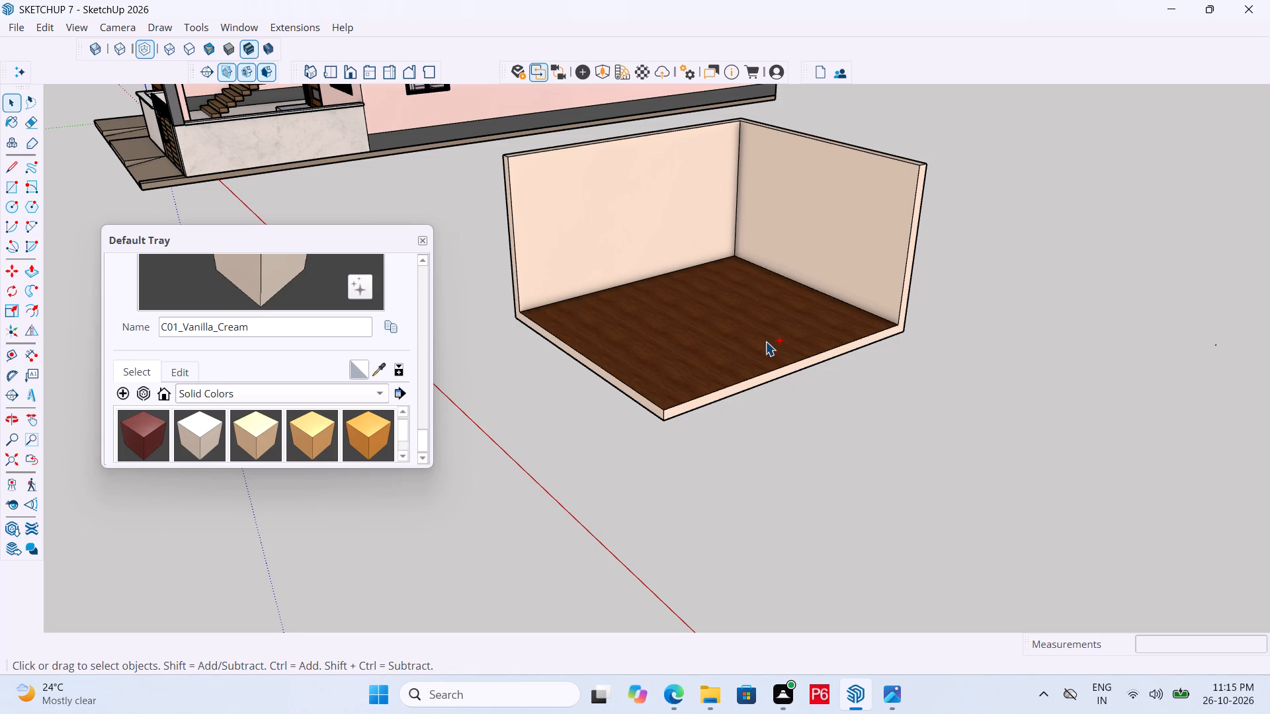
Examine the painted room's walls and wood floor from different angles, close up and alongside the house.
{"action": "middle_click_drag", "start_coordinate": [765, 339], "coordinate": [843, 350]}
{"action": "scroll", "coordinate": [782, 219], "scroll_direction": "up", "scroll_amount": 2}
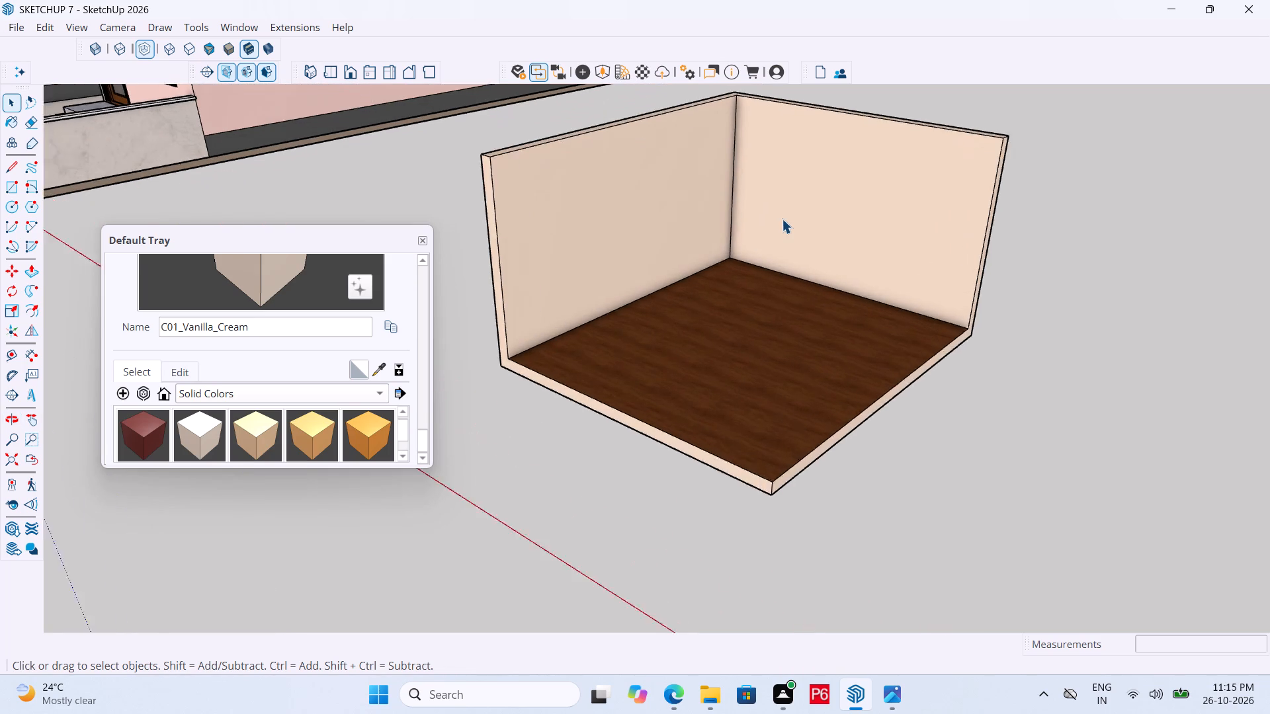
{"action": "scroll", "coordinate": [782, 219], "scroll_direction": "up", "scroll_amount": 1}
{"action": "middle_click_drag", "start_coordinate": [779, 222], "coordinate": [761, 219]}
{"action": "scroll", "coordinate": [1000, 294], "scroll_direction": "down", "scroll_amount": 2}
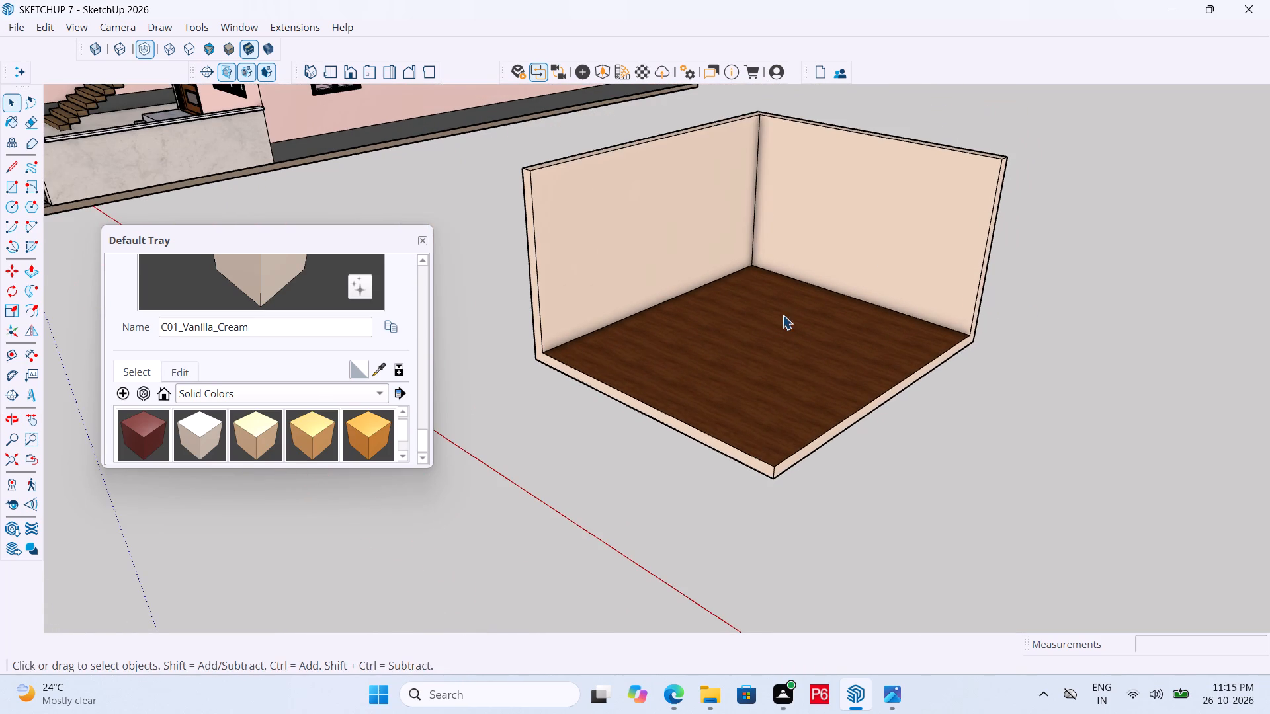
{"action": "scroll", "coordinate": [604, 348], "scroll_direction": "up", "scroll_amount": 3}
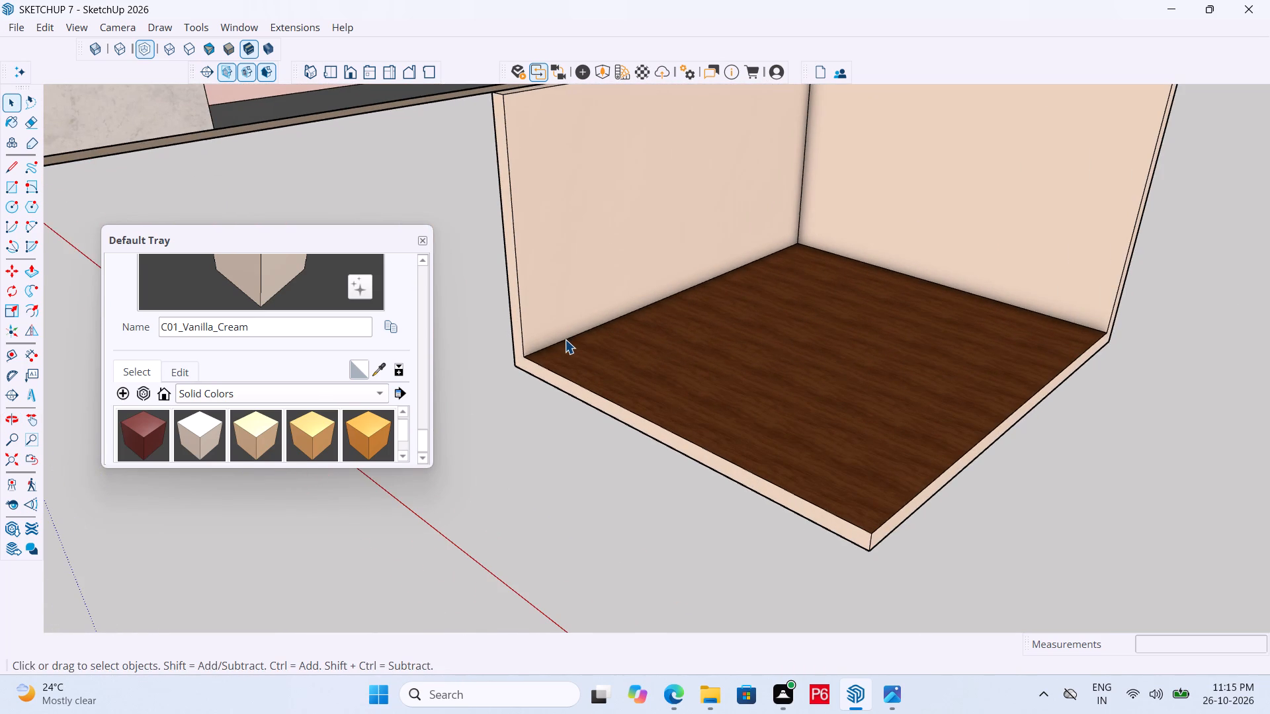
{"action": "middle_click_drag", "start_coordinate": [680, 350], "coordinate": [638, 351]}
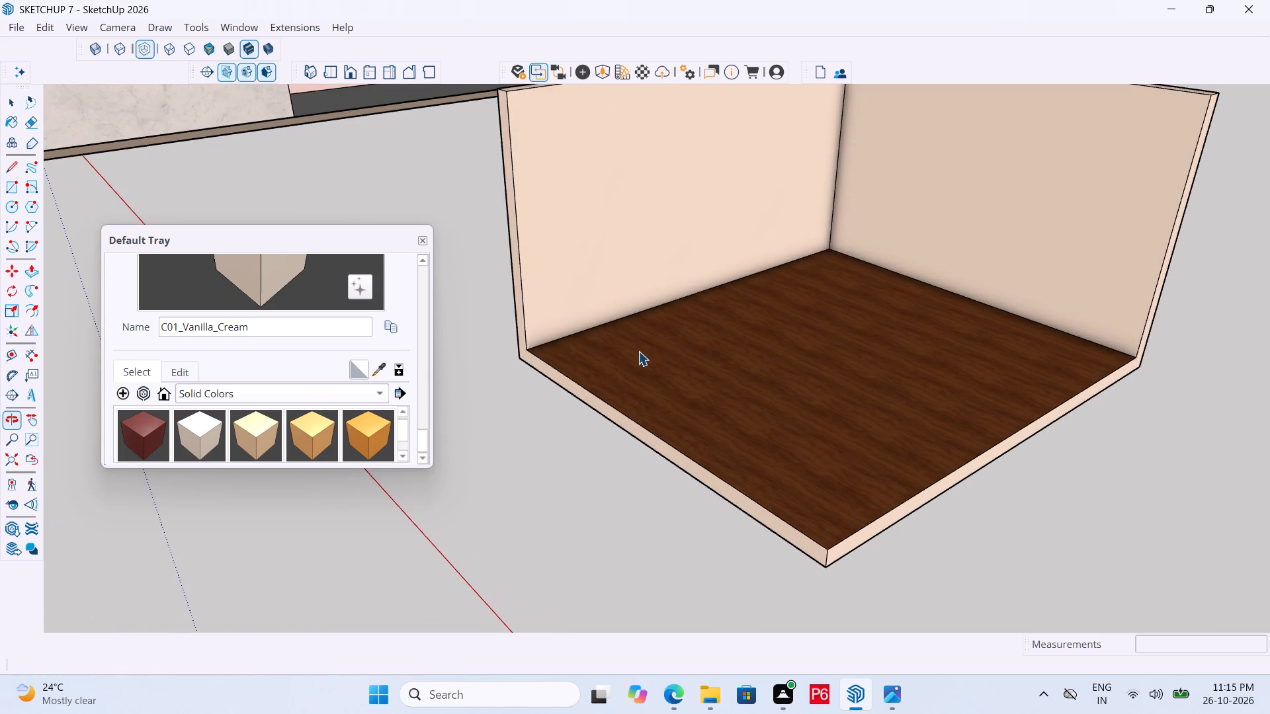
{"action": "scroll", "coordinate": [604, 391], "scroll_direction": "down", "scroll_amount": 5}
{"action": "scroll", "coordinate": [717, 446], "scroll_direction": "down", "scroll_amount": 9}
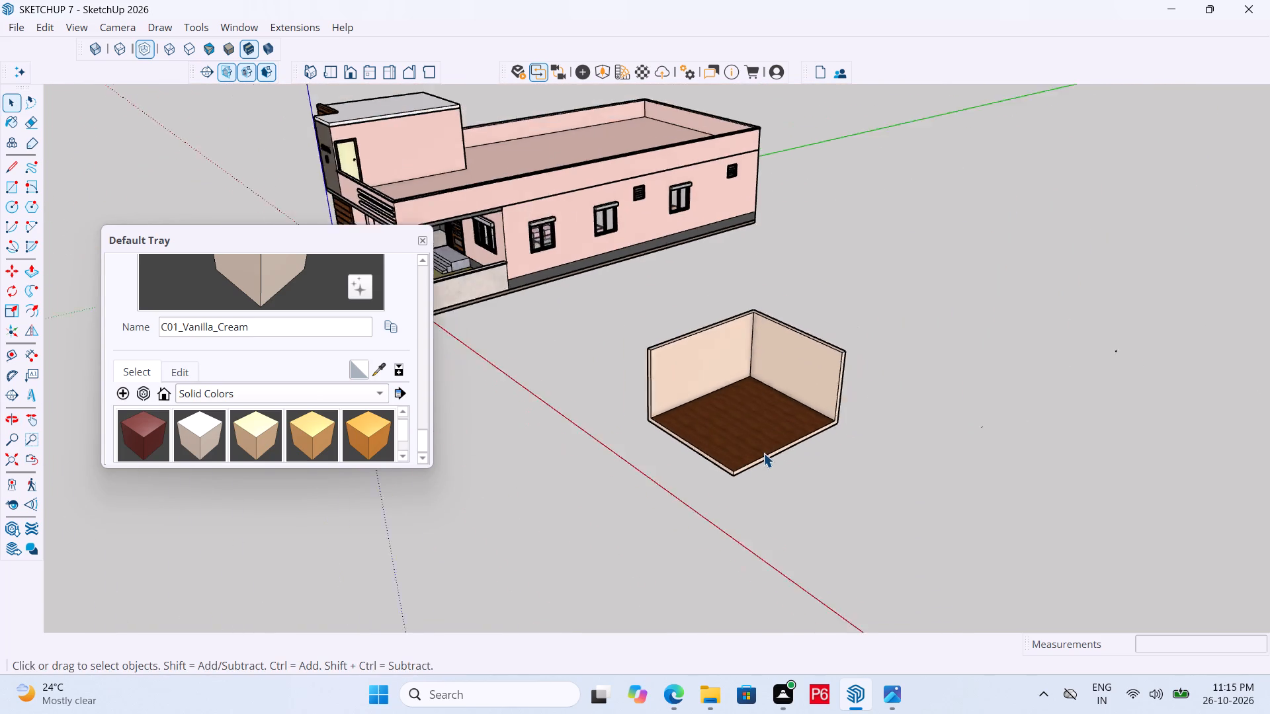
{"action": "scroll", "coordinate": [763, 453], "scroll_direction": "down", "scroll_amount": 2}
{"action": "scroll", "coordinate": [763, 453], "scroll_direction": "up", "scroll_amount": 15}
{"action": "scroll", "coordinate": [902, 435], "scroll_direction": "down", "scroll_amount": 2}
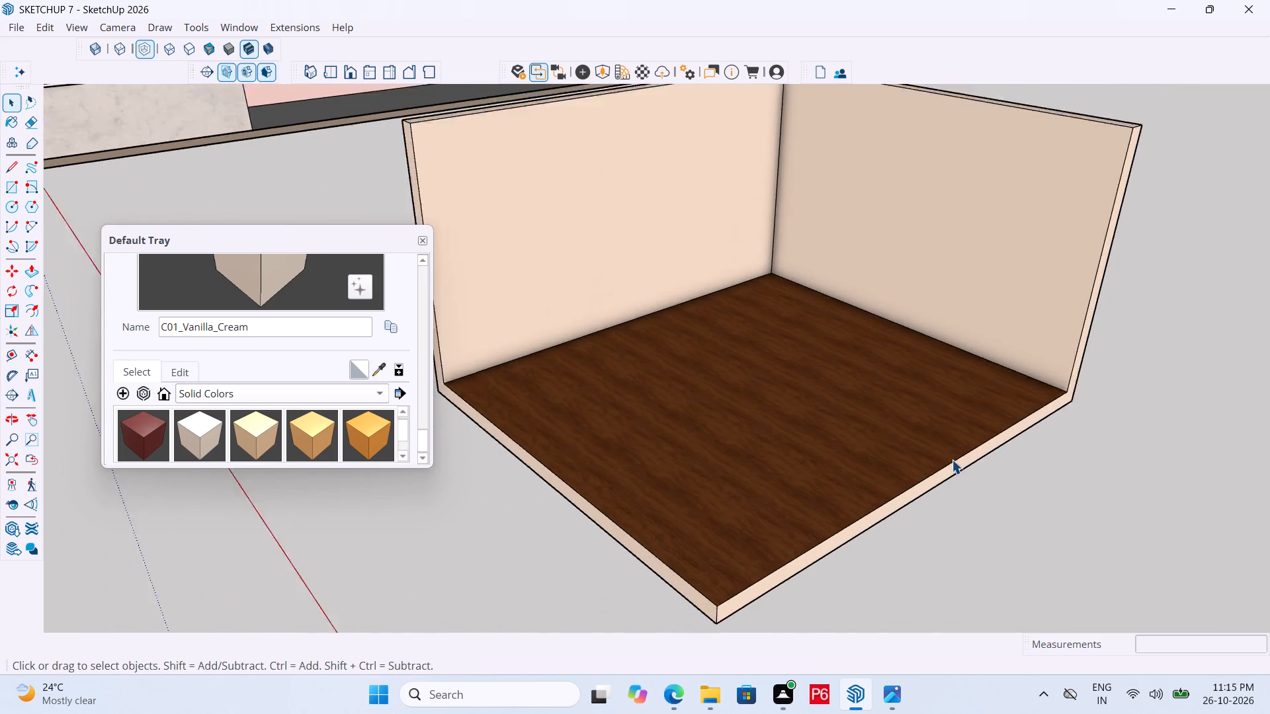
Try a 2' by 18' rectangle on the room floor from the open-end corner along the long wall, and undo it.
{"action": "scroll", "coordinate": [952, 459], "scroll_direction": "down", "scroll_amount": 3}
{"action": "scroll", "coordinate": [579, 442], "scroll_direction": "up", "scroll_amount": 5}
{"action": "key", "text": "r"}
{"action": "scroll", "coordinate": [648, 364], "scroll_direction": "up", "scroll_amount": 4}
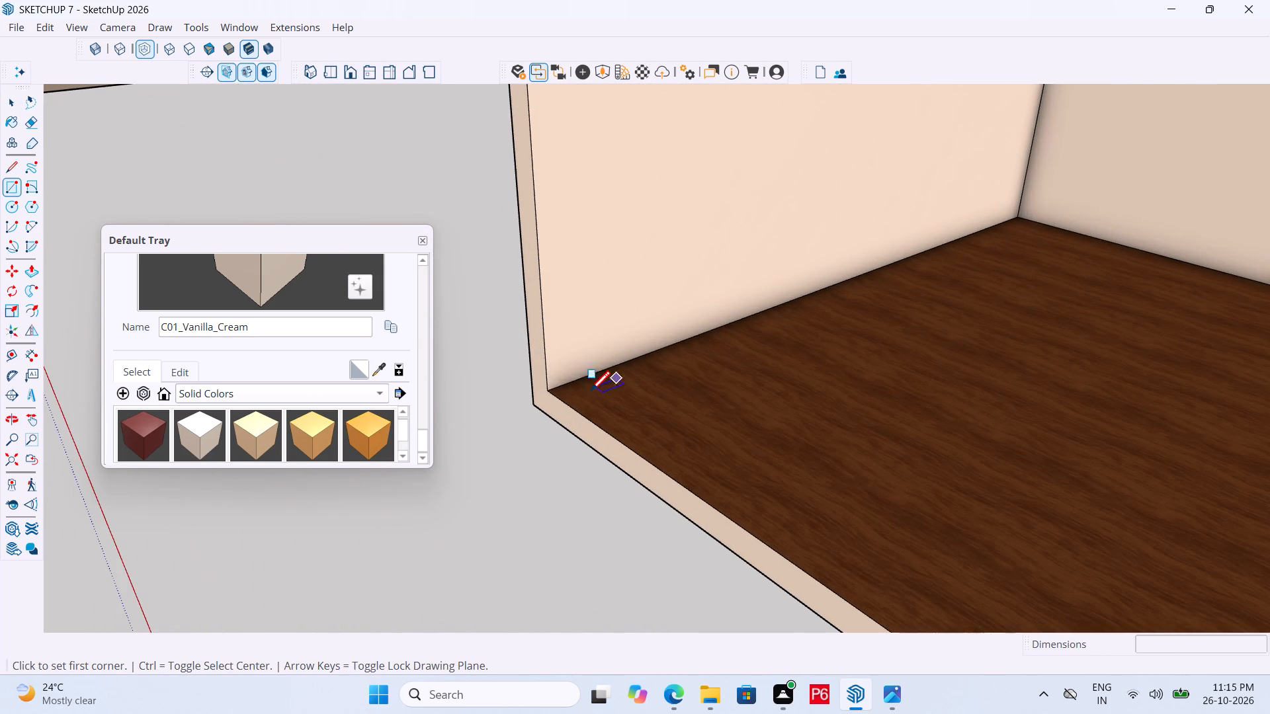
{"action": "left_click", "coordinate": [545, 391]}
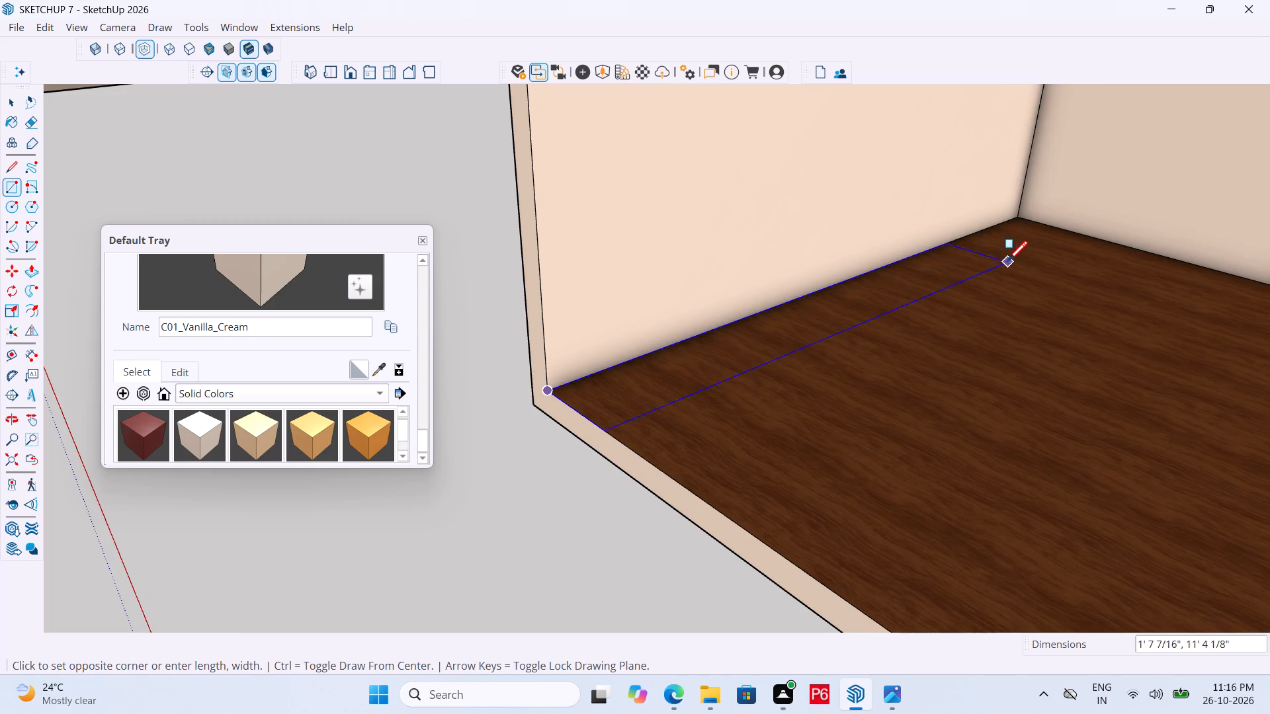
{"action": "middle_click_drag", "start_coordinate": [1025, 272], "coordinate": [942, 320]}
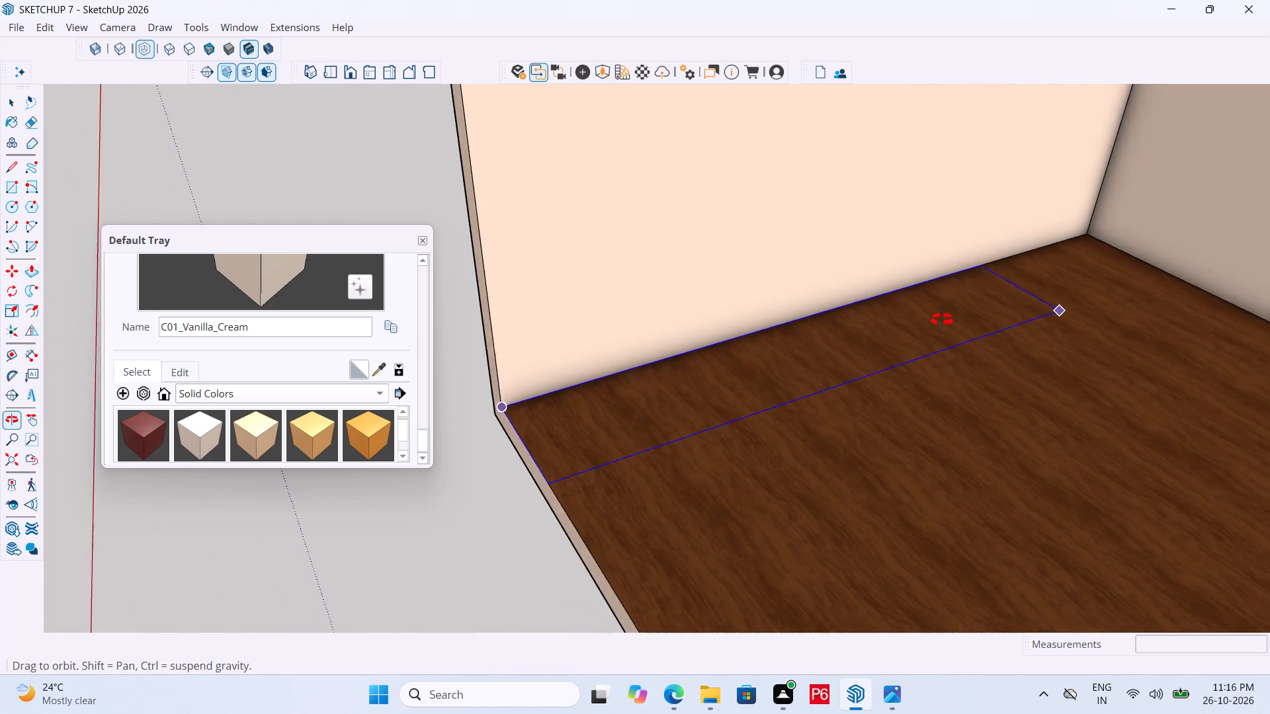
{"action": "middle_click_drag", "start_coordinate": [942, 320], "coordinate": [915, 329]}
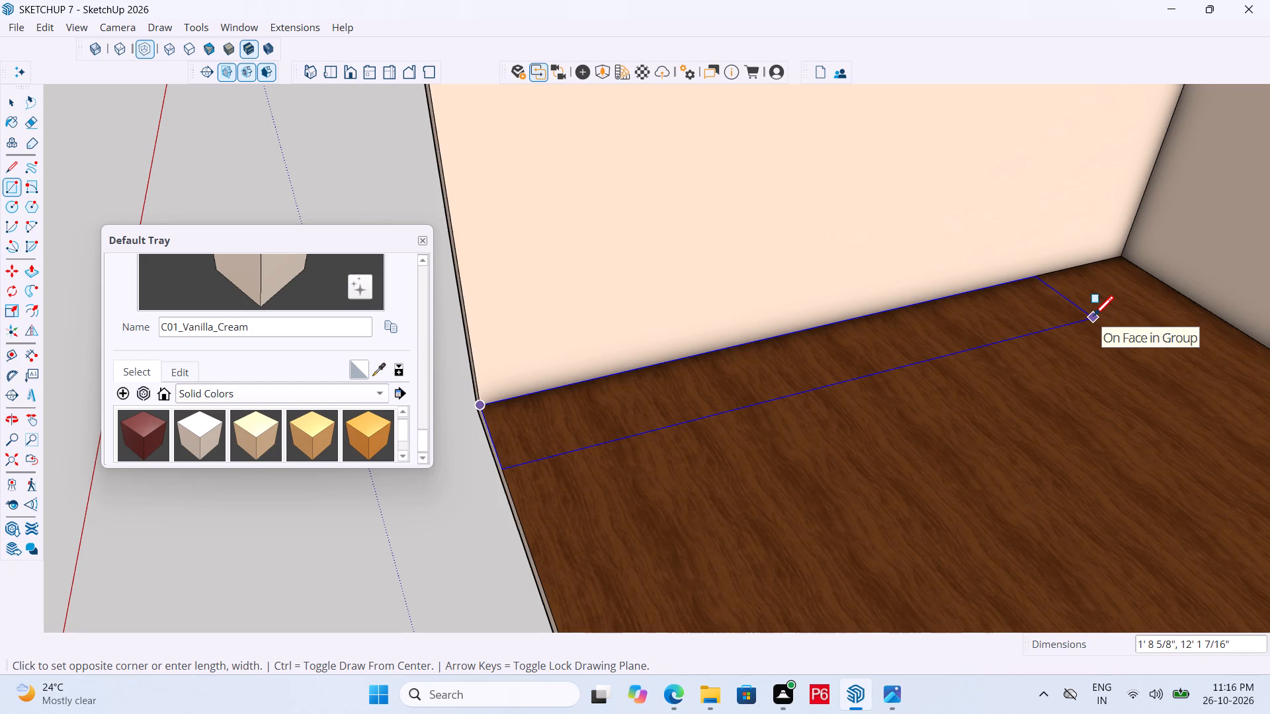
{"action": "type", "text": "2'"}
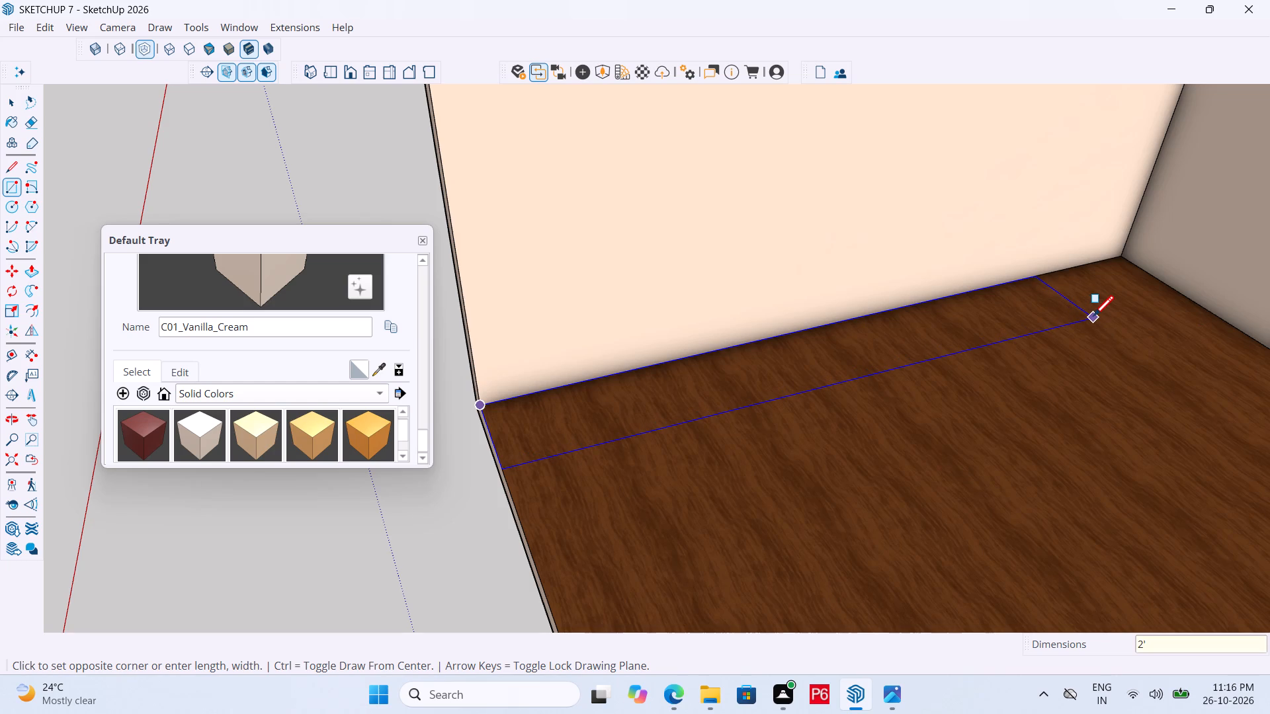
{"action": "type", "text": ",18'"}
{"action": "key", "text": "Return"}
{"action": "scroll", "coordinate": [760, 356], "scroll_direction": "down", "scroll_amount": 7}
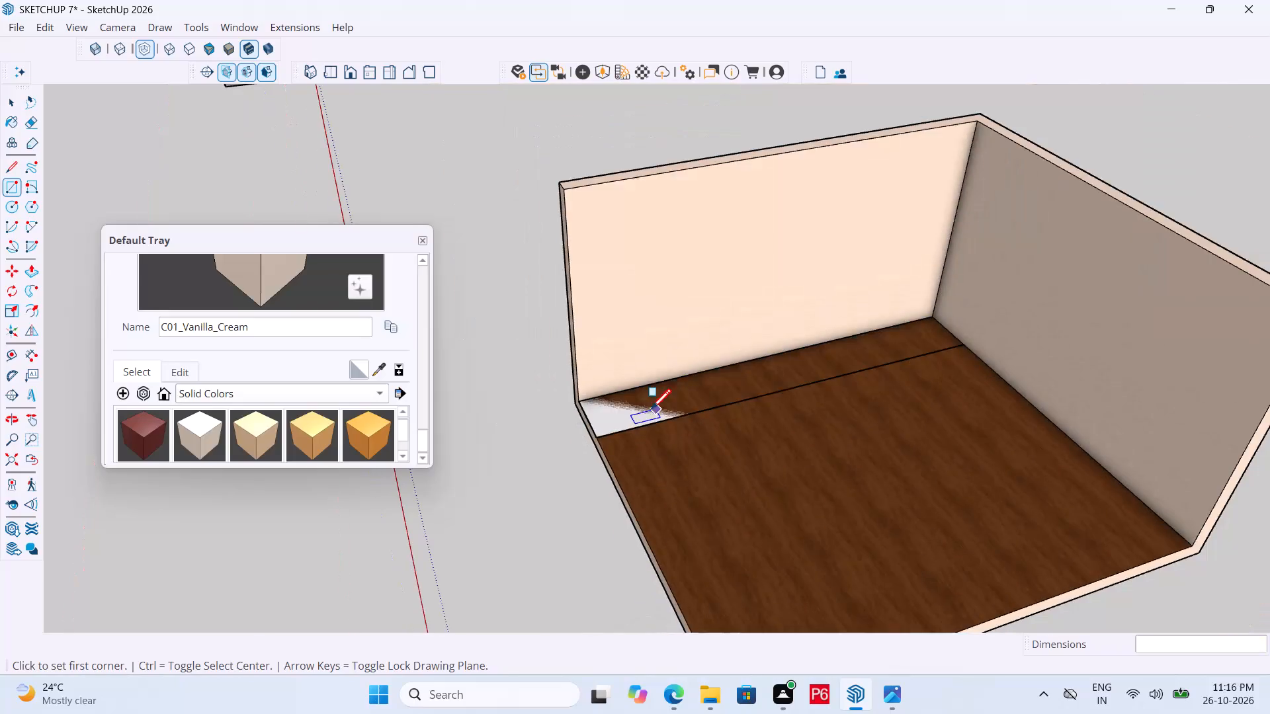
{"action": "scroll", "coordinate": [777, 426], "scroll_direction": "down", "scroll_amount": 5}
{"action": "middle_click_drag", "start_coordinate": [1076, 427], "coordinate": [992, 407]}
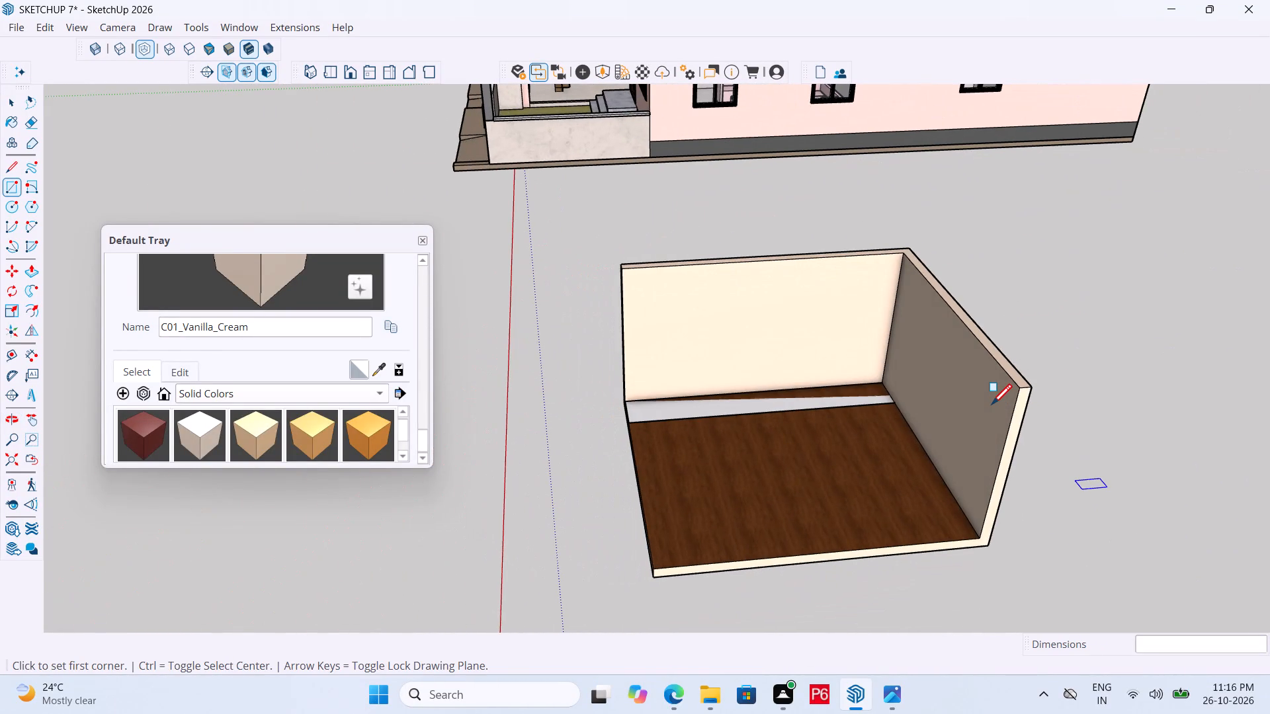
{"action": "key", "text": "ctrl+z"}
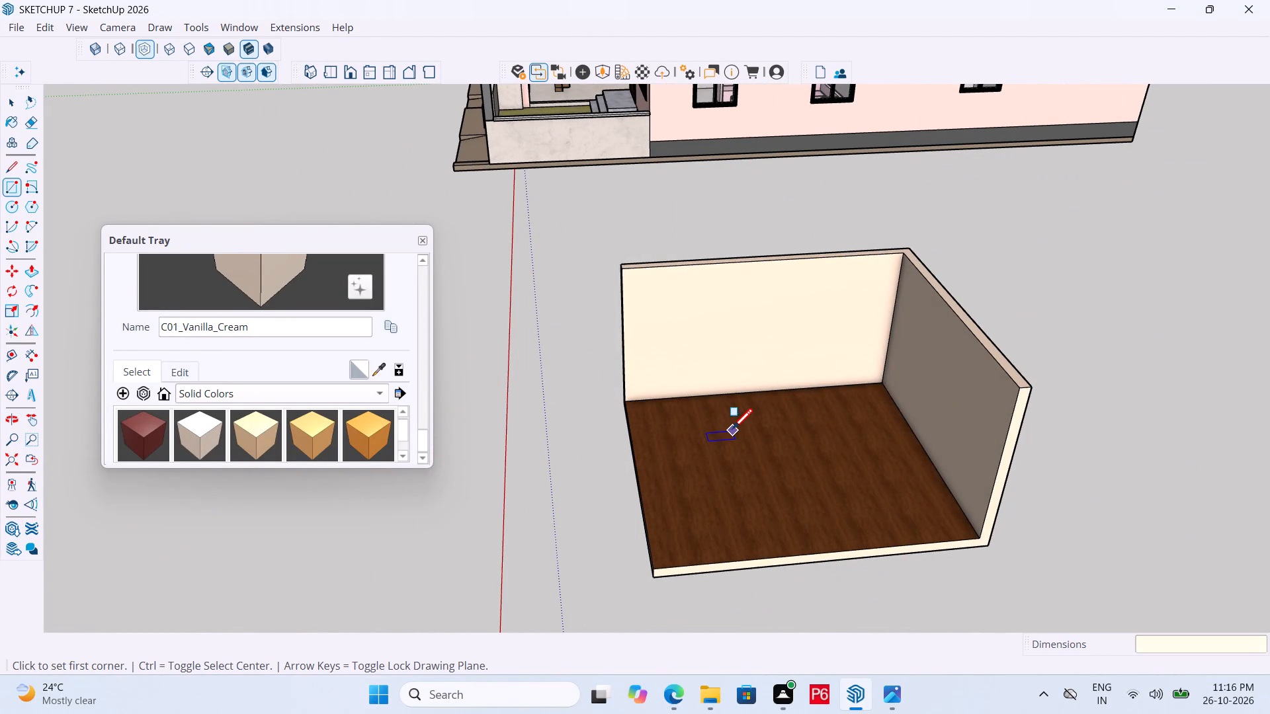
Draw a 2' by 10' rectangle on the room floor, starting at the wall's open-end corner and running along the wall.
{"action": "middle_click_drag", "start_coordinate": [689, 433], "coordinate": [745, 468]}
{"action": "scroll", "coordinate": [884, 487], "scroll_direction": "up", "scroll_amount": 2}
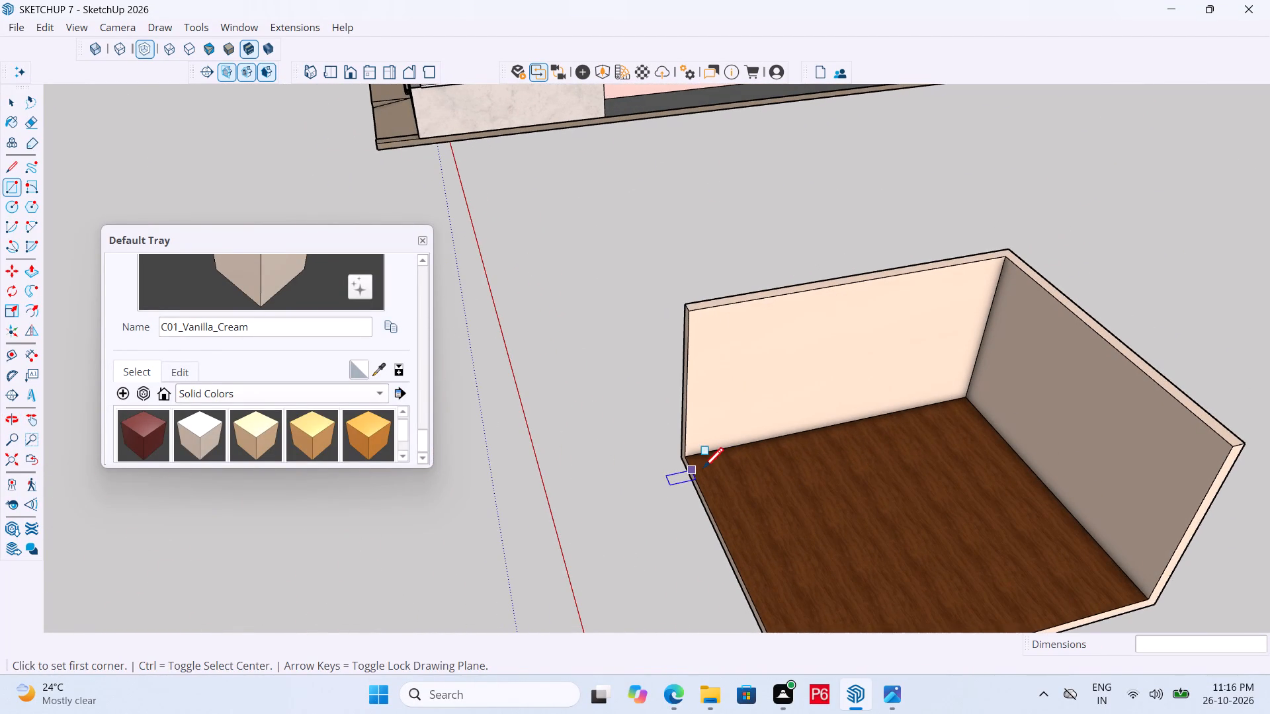
{"action": "left_click", "coordinate": [689, 461]}
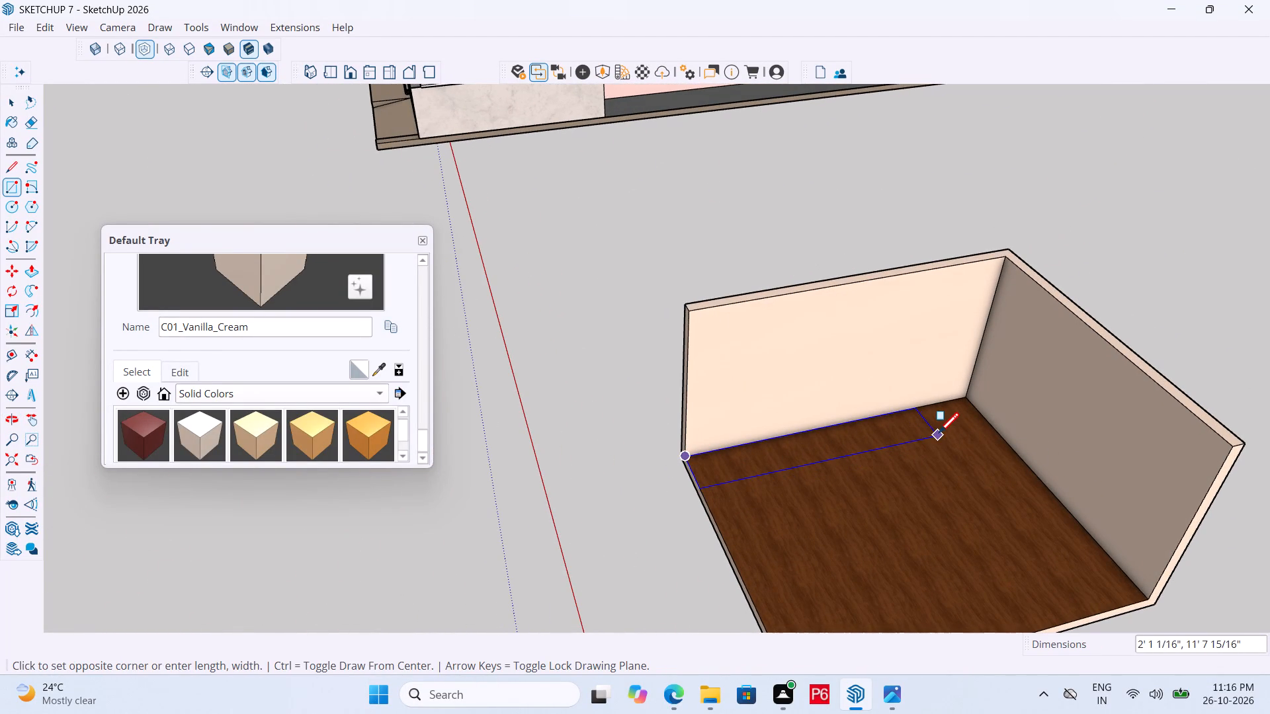
{"action": "type", "text": "2',"}
{"action": "type", "text": "10'"}
{"action": "key", "text": "Return"}
{"action": "key", "text": "space"}
Make the 2' by 10' floor rectangle with its edges into a group.
{"action": "triple_click", "coordinate": [830, 442]}
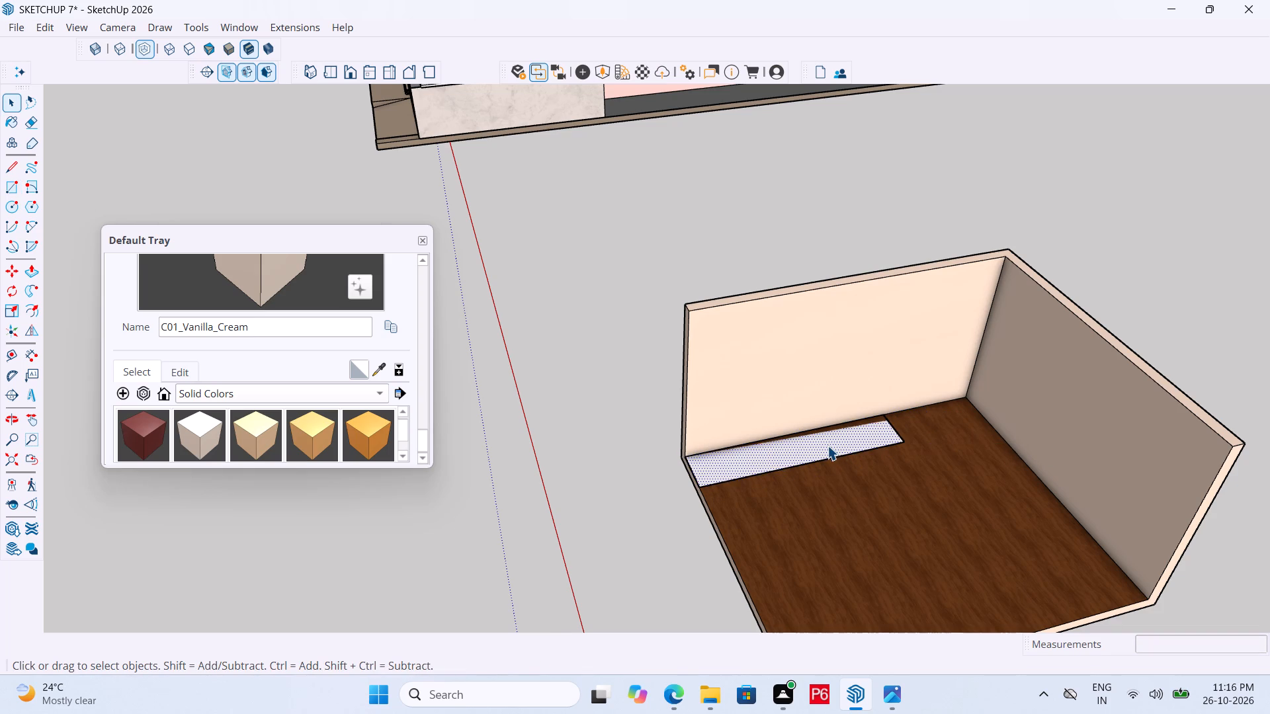
{"action": "right_click", "coordinate": [818, 449]}
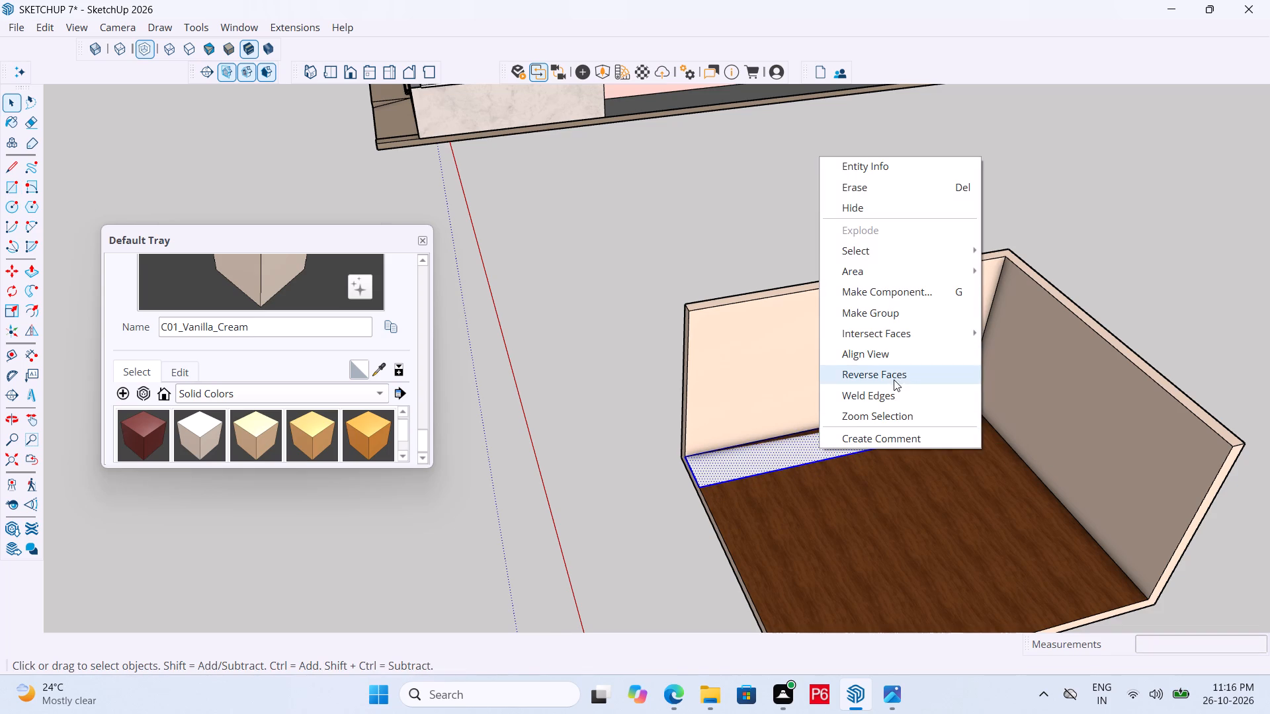
{"action": "left_click", "coordinate": [900, 309]}
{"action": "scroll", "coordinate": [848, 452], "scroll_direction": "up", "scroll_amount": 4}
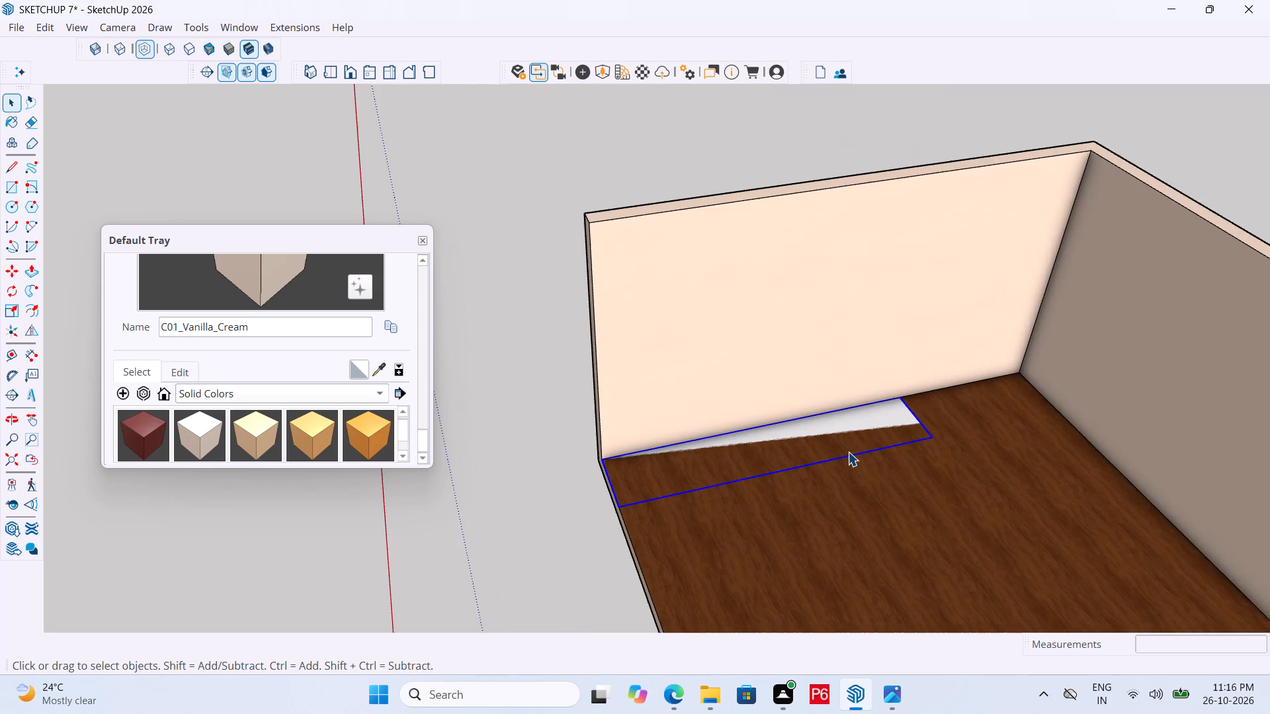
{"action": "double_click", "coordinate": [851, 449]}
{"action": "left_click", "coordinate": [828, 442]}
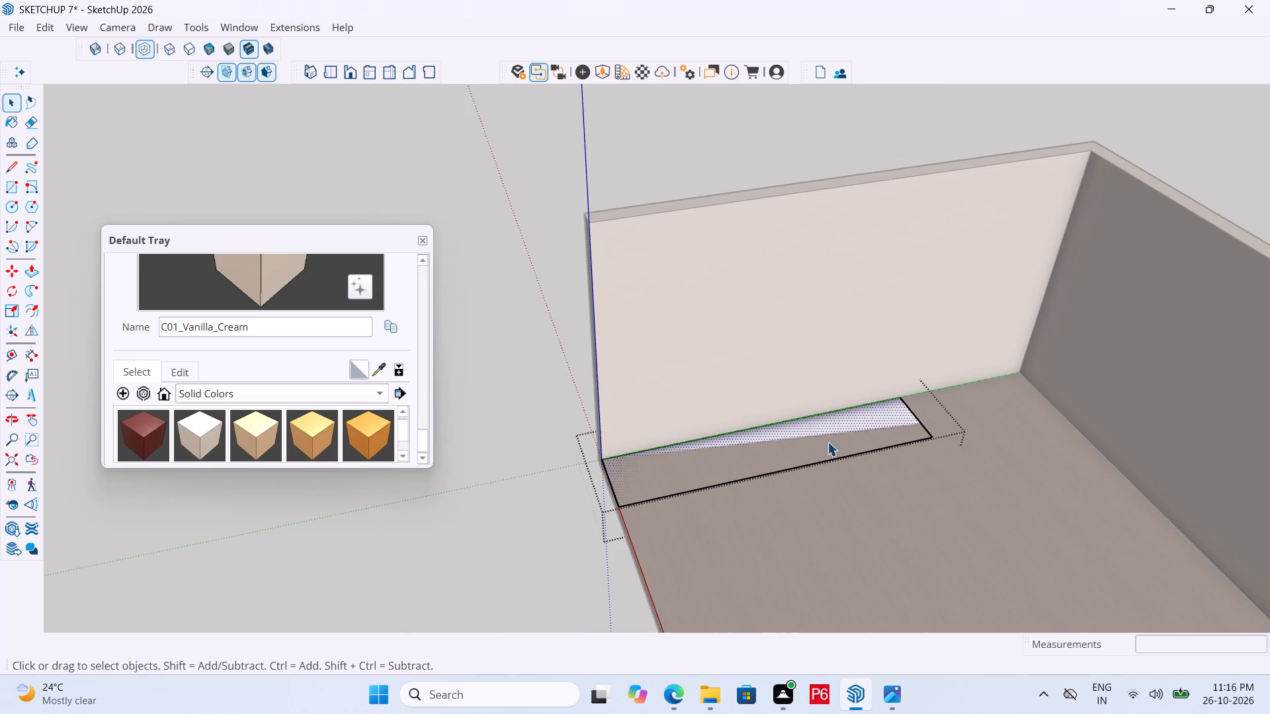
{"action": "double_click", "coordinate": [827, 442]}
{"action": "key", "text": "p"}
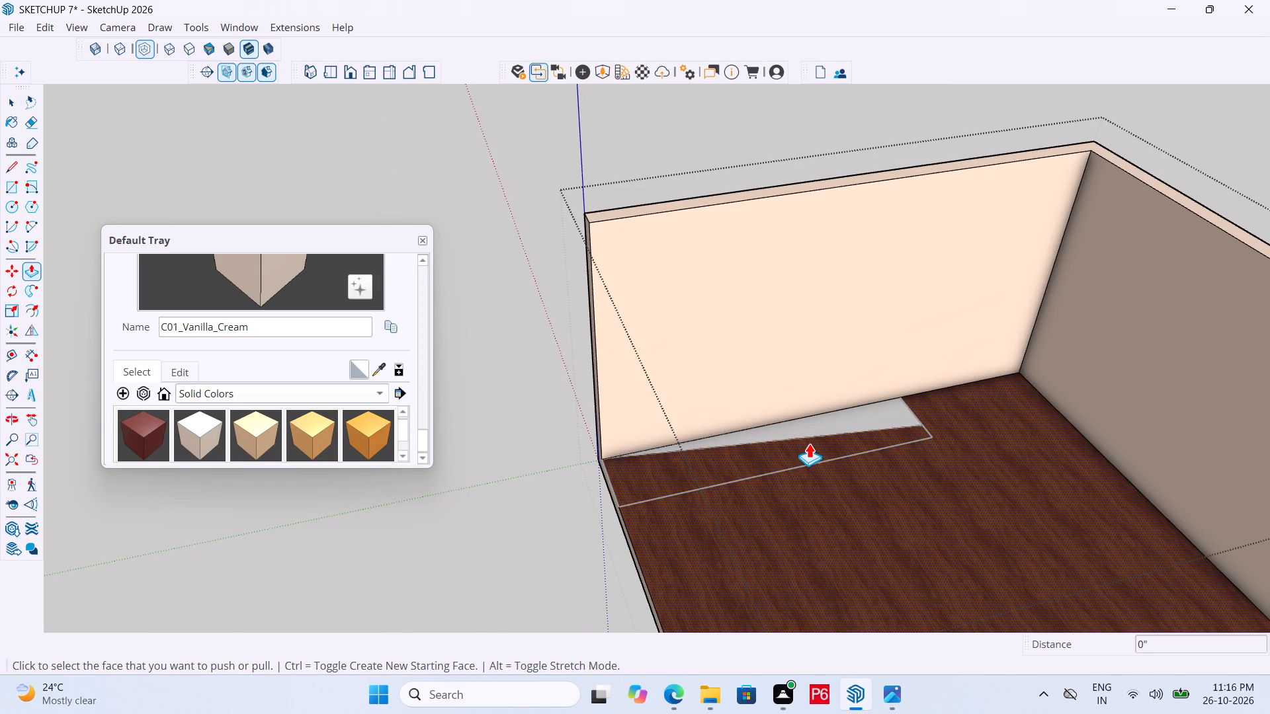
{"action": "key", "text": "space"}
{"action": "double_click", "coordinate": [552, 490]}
Open the 2' by 10' rectangle's group and pull its face up 2" into a slab.
{"action": "double_click", "coordinate": [788, 444]}
{"action": "left_click", "coordinate": [804, 439]}
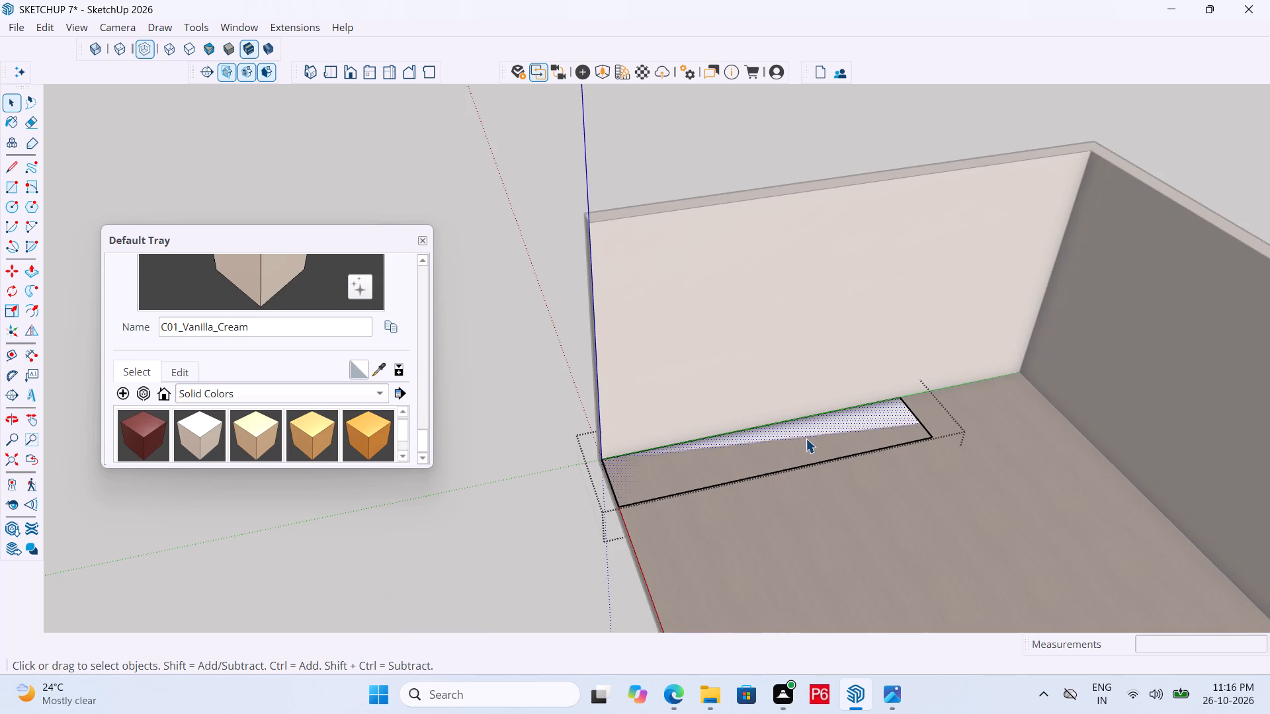
{"action": "left_click", "coordinate": [819, 432]}
{"action": "type", "text": "OP"}
{"action": "left_click", "coordinate": [819, 432]}
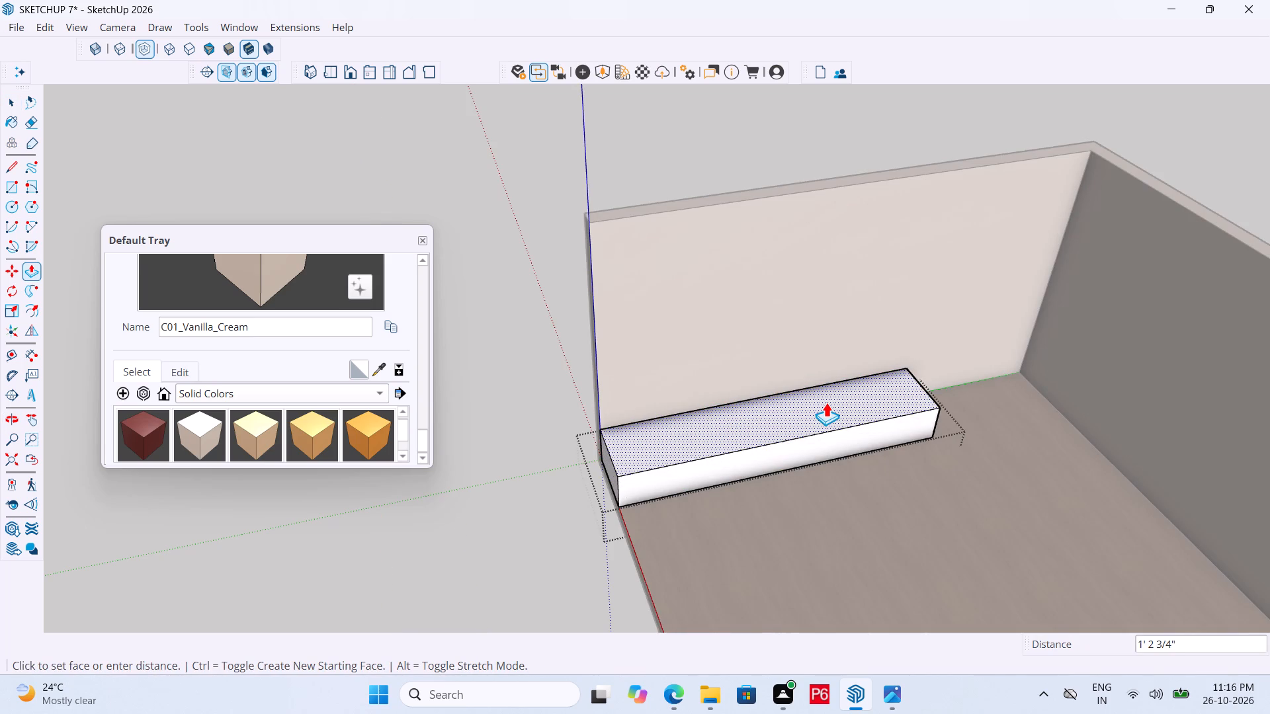
{"action": "type", "text": "2\""}
{"action": "key", "text": "Return"}
Offset the edges of the slab's top face 4" inward.
{"action": "middle_click_drag", "start_coordinate": [796, 448], "coordinate": [765, 465]}
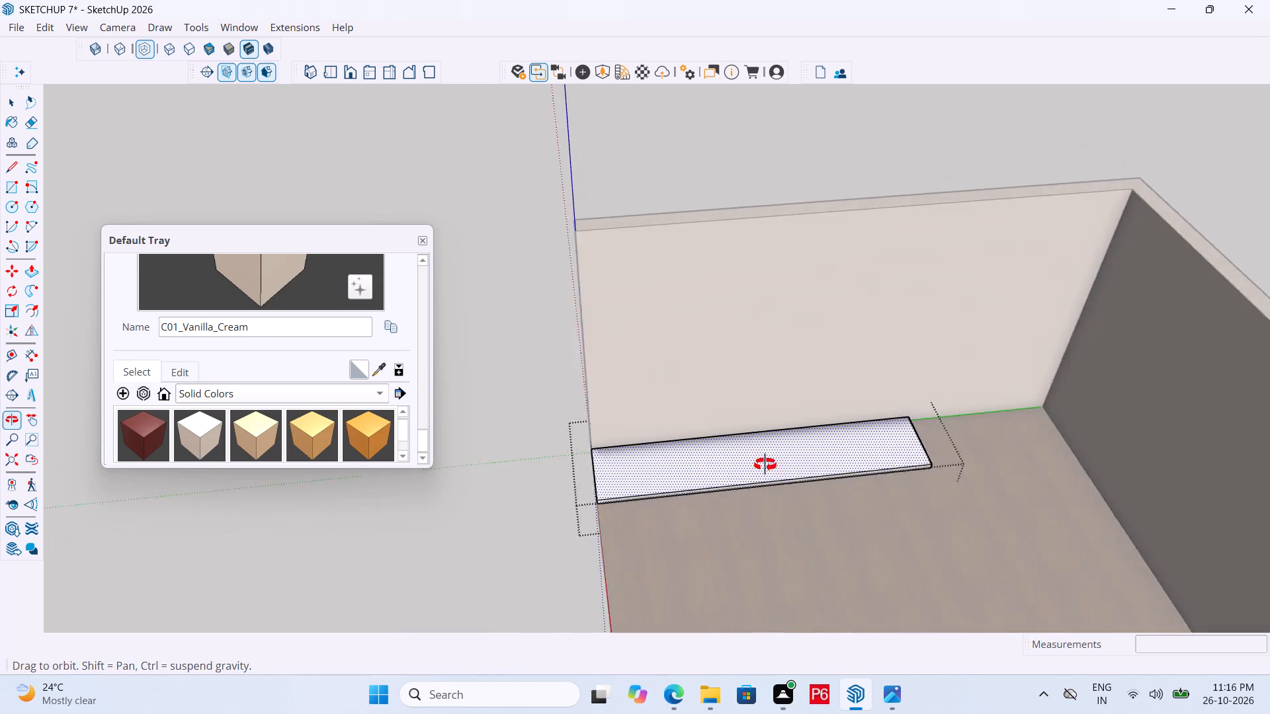
{"action": "middle_click_drag", "start_coordinate": [765, 465], "coordinate": [828, 532]}
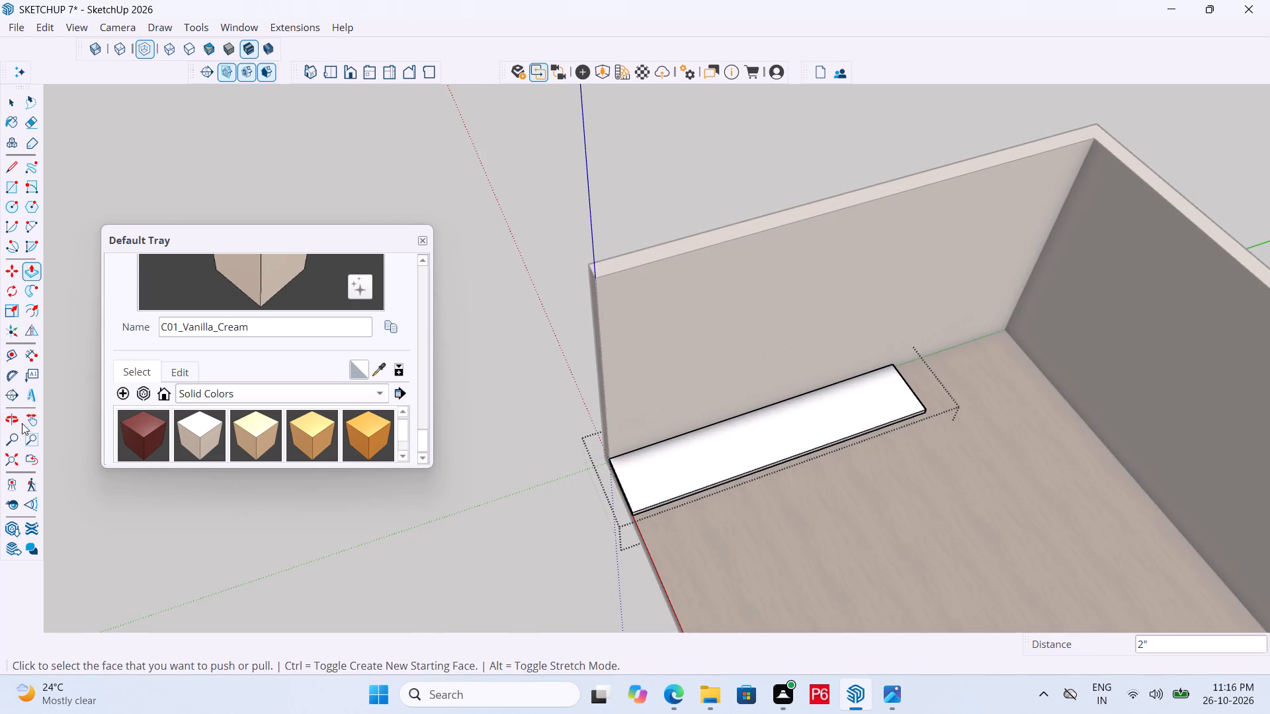
{"action": "left_click", "coordinate": [28, 309]}
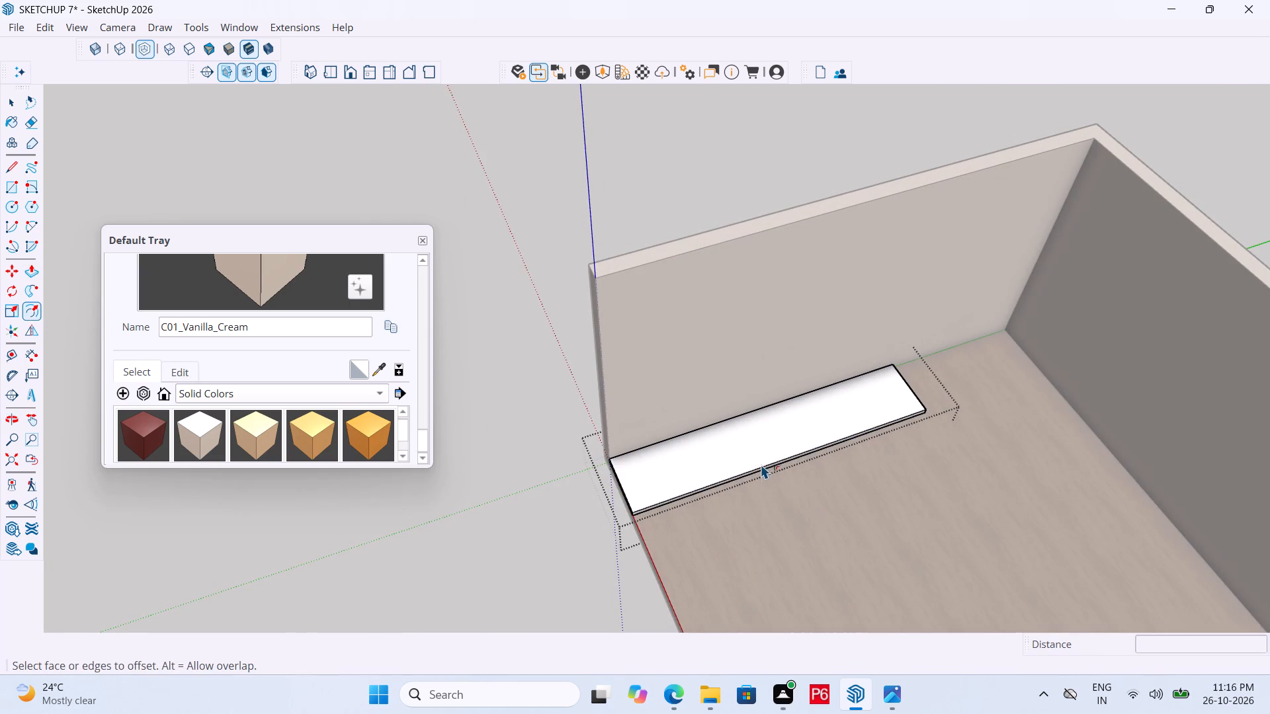
{"action": "scroll", "coordinate": [761, 464], "scroll_direction": "up", "scroll_amount": 4}
{"action": "left_click", "coordinate": [774, 439]}
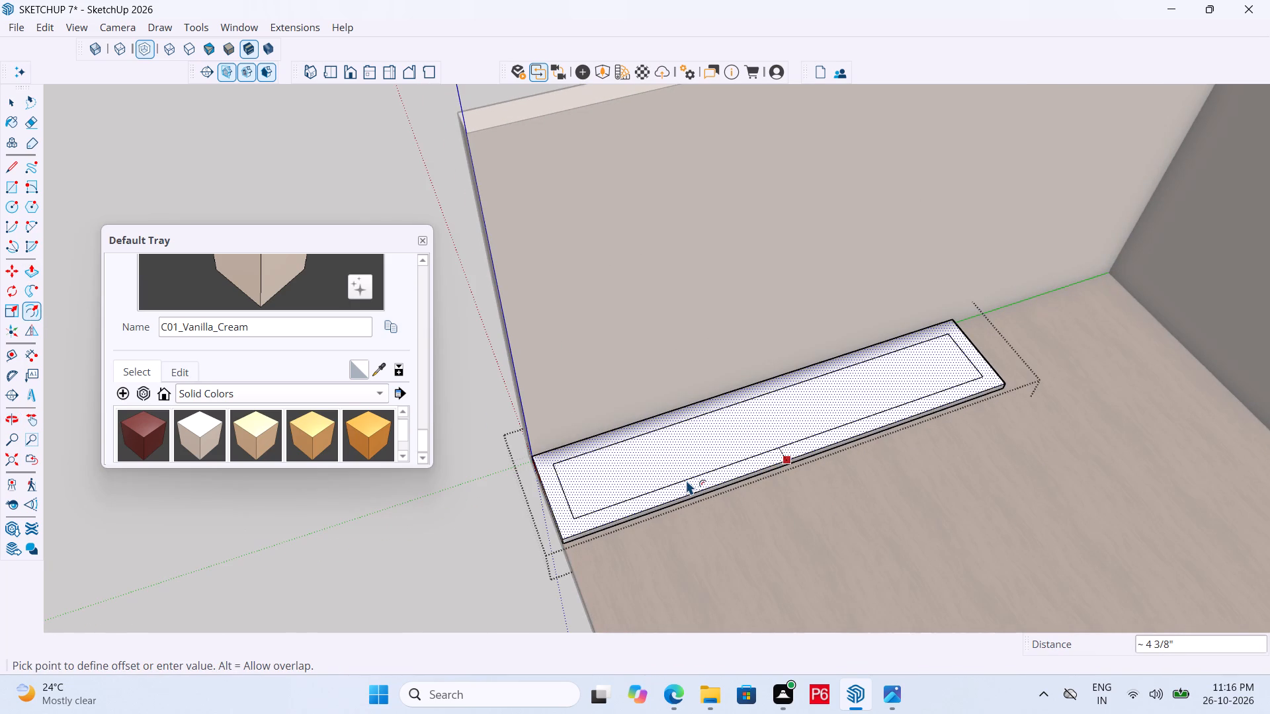
{"action": "type", "text": "4\""}
{"action": "key", "text": "Return"}
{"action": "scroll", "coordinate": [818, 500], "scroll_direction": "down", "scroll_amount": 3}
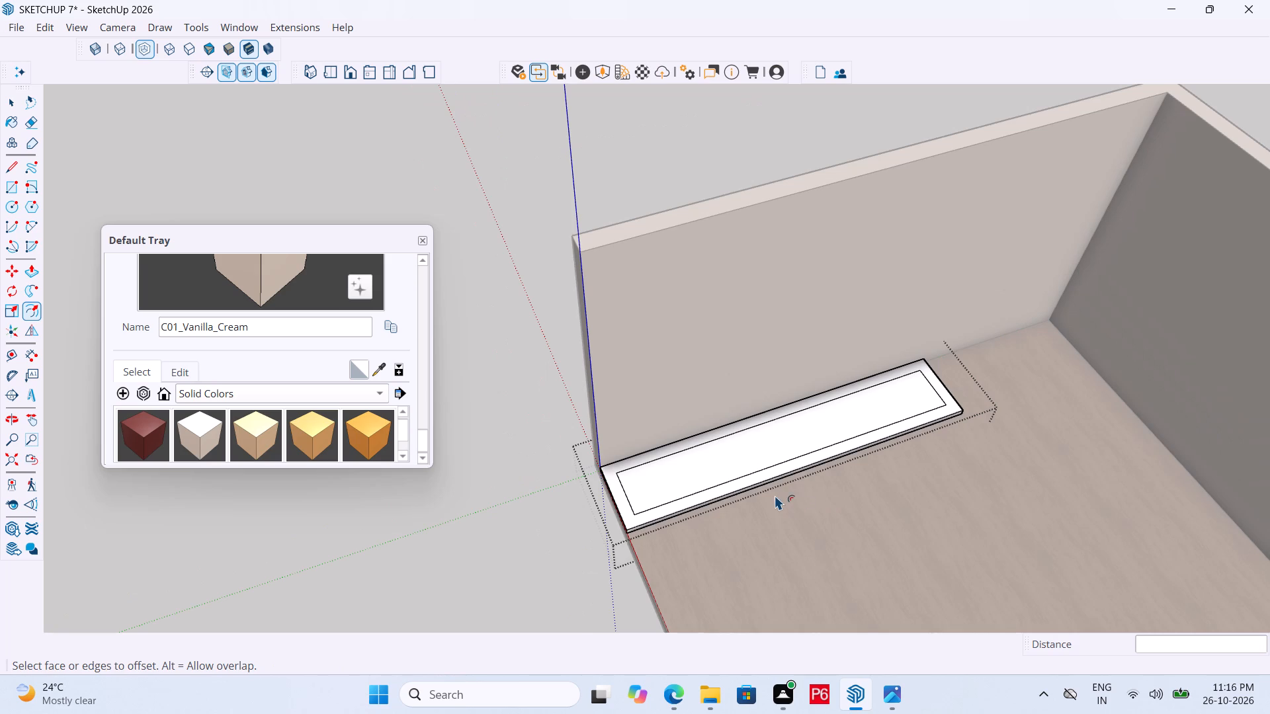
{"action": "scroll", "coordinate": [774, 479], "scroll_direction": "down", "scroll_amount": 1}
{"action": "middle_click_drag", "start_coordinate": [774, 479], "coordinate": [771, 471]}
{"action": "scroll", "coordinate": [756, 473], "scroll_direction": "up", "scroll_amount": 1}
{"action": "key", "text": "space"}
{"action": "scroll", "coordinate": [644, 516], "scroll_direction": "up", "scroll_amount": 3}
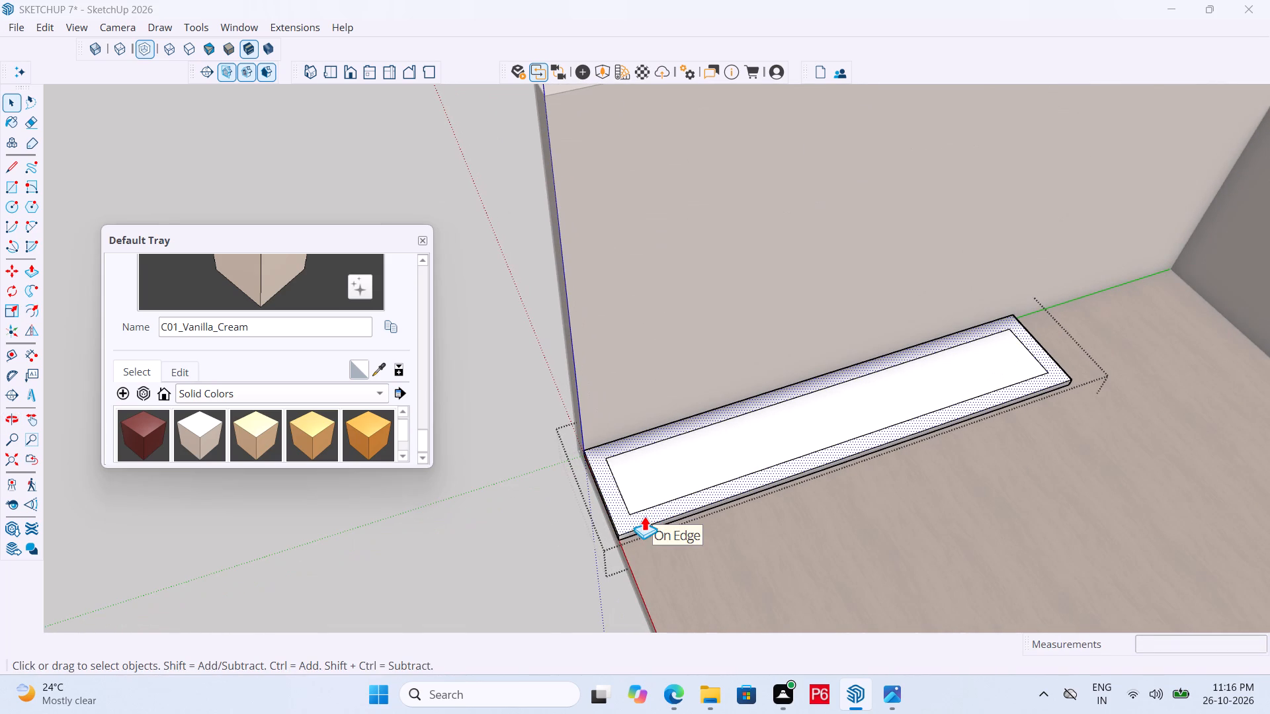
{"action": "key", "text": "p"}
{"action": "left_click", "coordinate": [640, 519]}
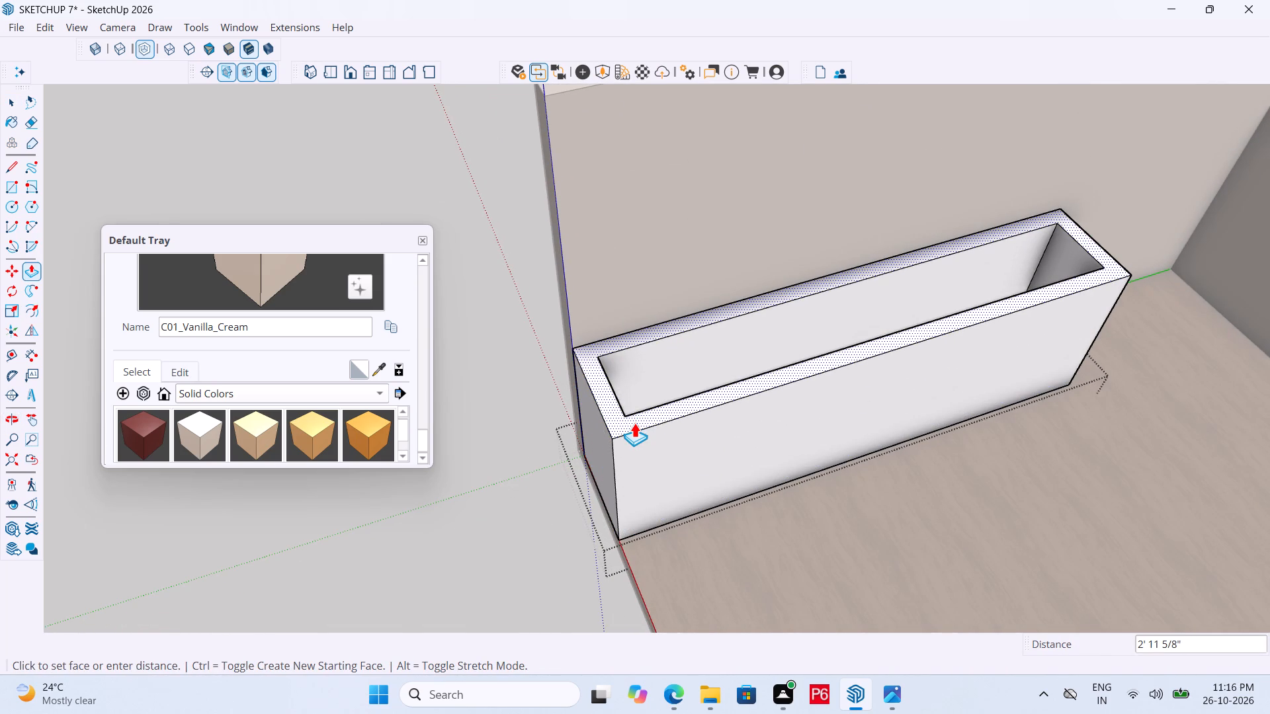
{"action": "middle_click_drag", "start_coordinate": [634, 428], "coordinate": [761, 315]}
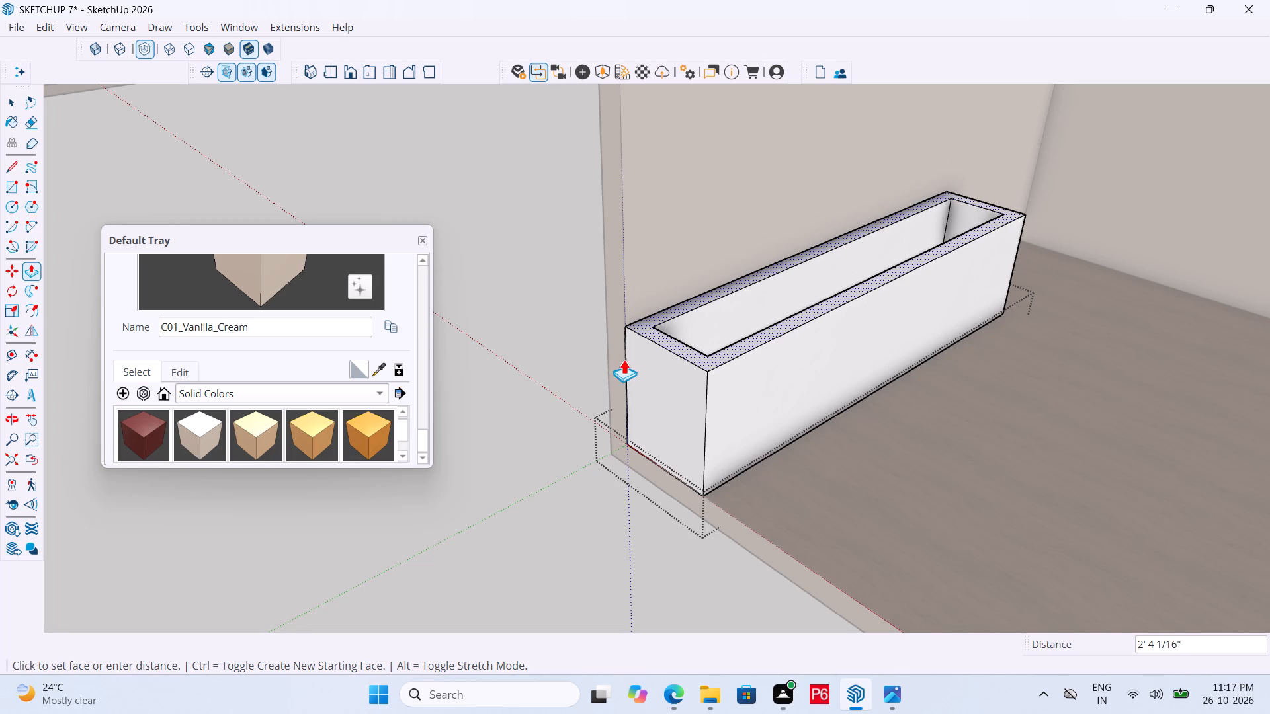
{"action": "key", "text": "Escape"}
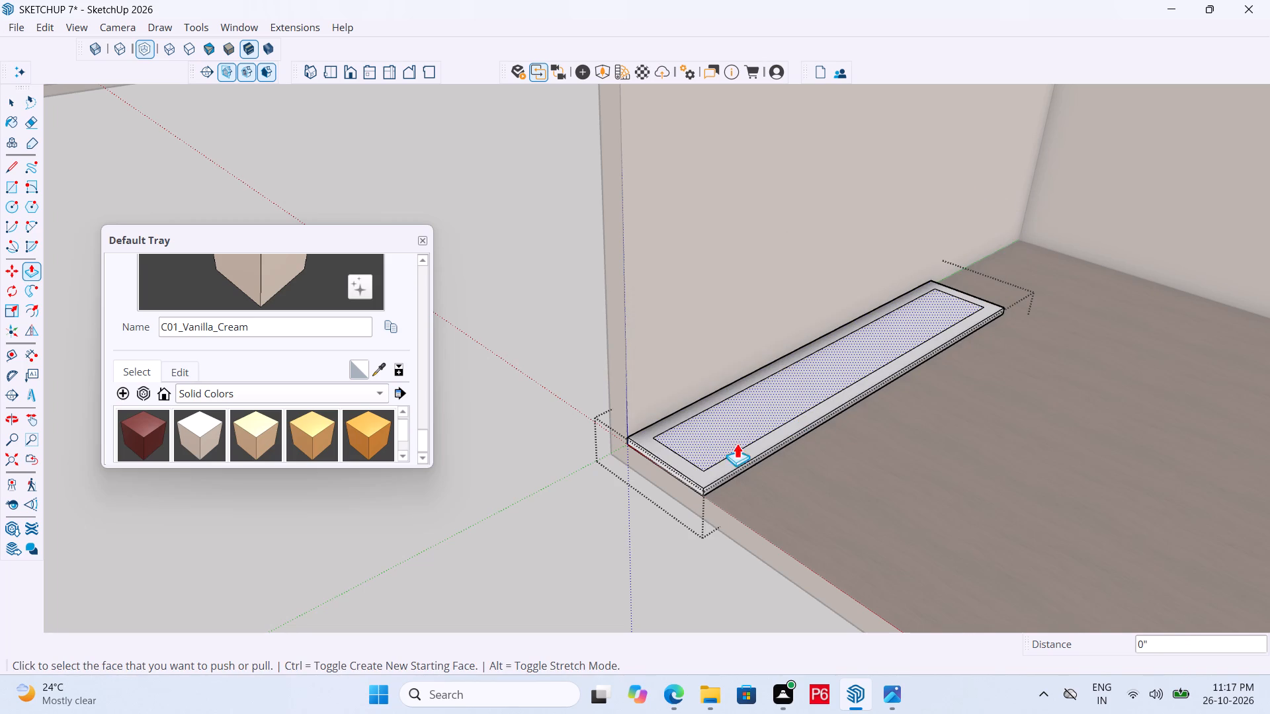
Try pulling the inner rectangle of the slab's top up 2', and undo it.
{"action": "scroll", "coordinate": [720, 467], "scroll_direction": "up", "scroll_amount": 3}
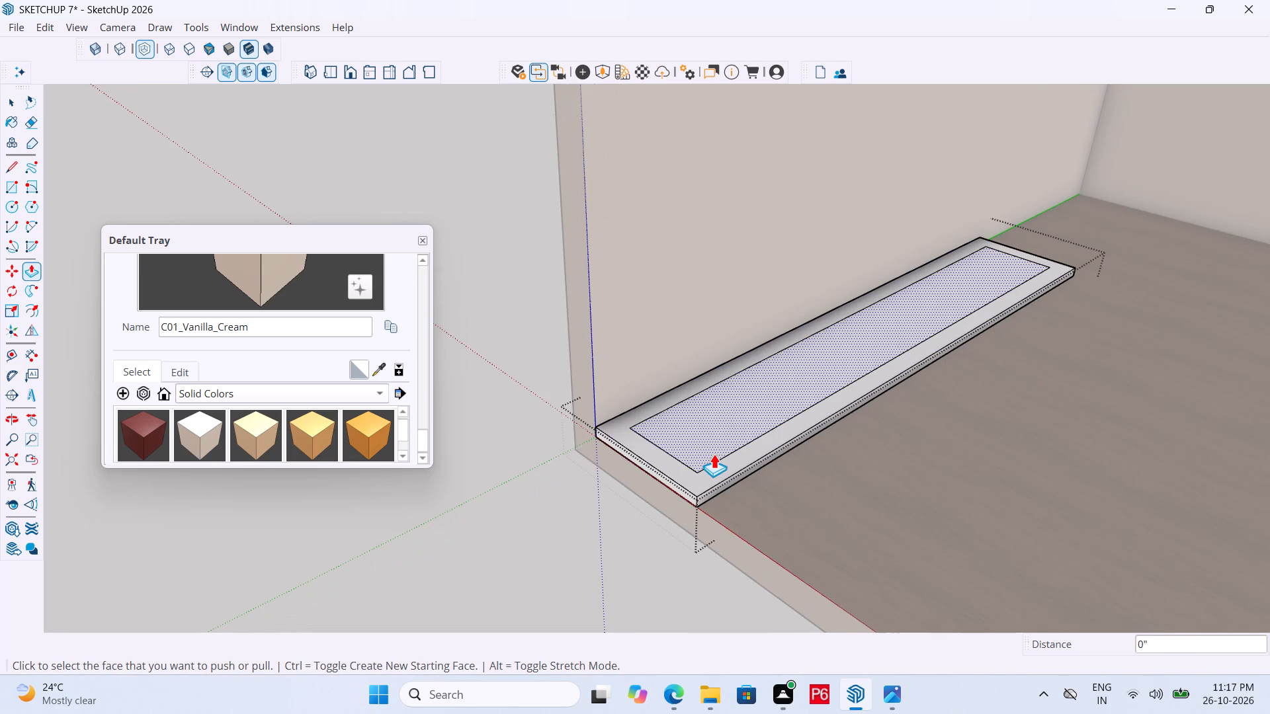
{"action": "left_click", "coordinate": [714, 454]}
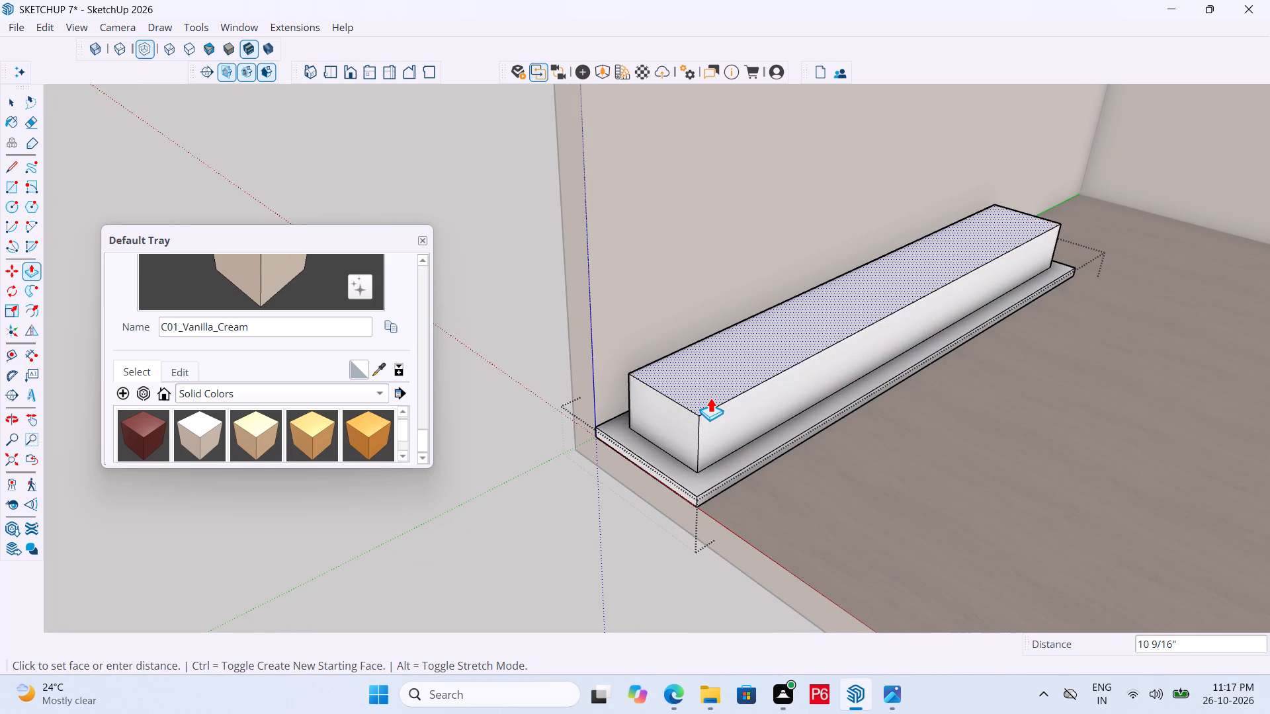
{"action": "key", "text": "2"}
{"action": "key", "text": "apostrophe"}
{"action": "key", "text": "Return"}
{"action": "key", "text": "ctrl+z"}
Pull the slab's inner rectangle up 1', and raise the surrounding 4" border by the same distance.
{"action": "left_click", "coordinate": [717, 416]}
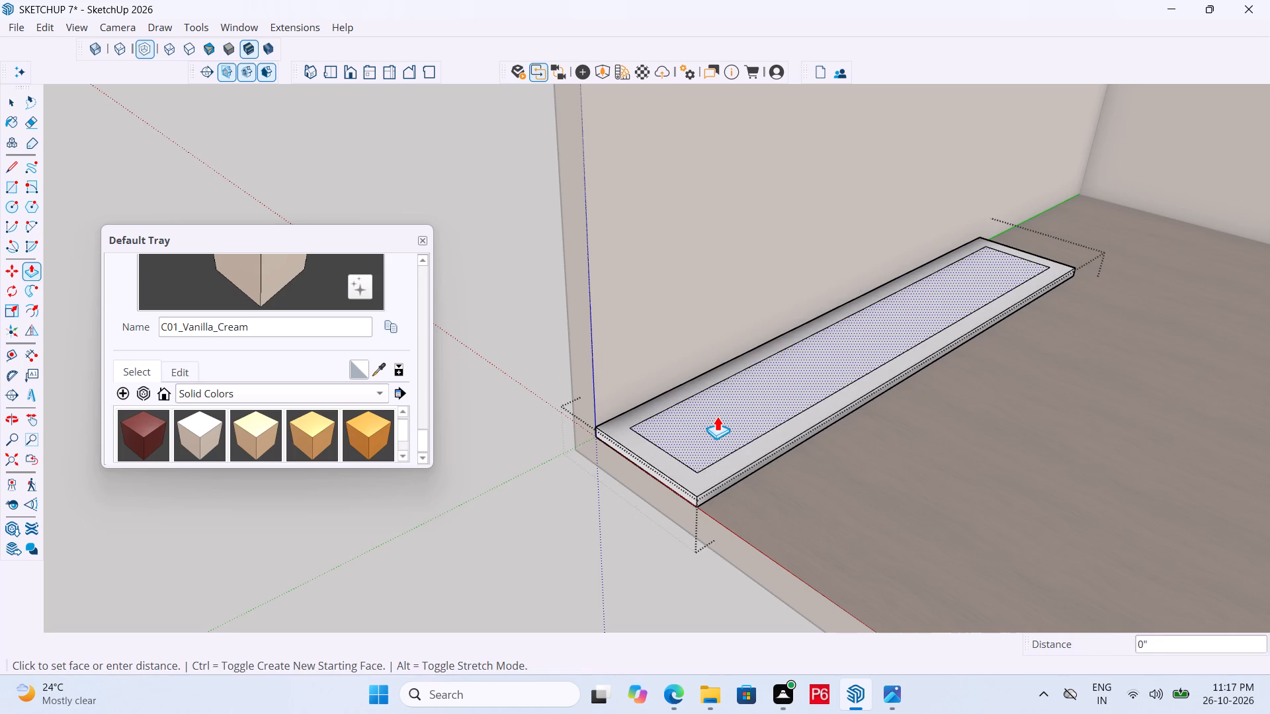
{"action": "type", "text": "1'"}
{"action": "key", "text": "Return"}
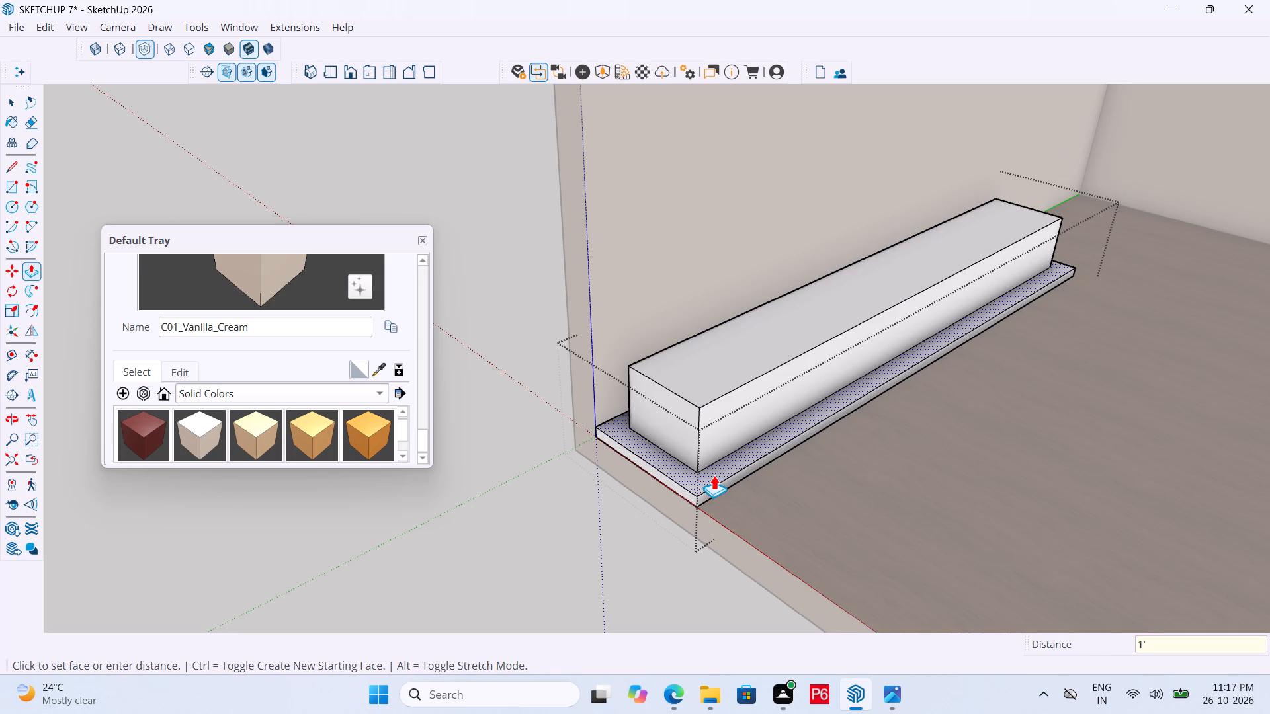
{"action": "double_click", "coordinate": [714, 475]}
Pull the 4" border around the block's top up another 2' from a new starting face, forming a hollow box.
{"action": "middle_click_drag", "start_coordinate": [773, 475], "coordinate": [716, 479]}
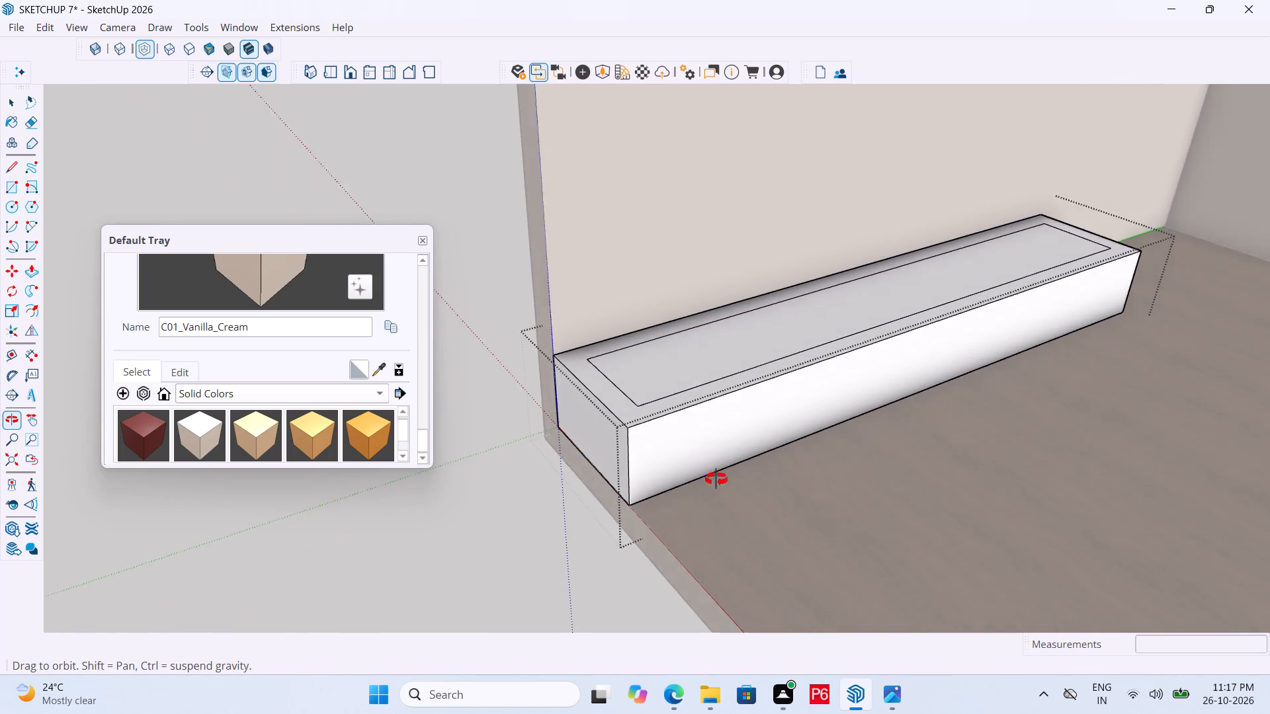
{"action": "middle_click_drag", "start_coordinate": [716, 479], "coordinate": [741, 517]}
{"action": "left_click", "coordinate": [676, 461]}
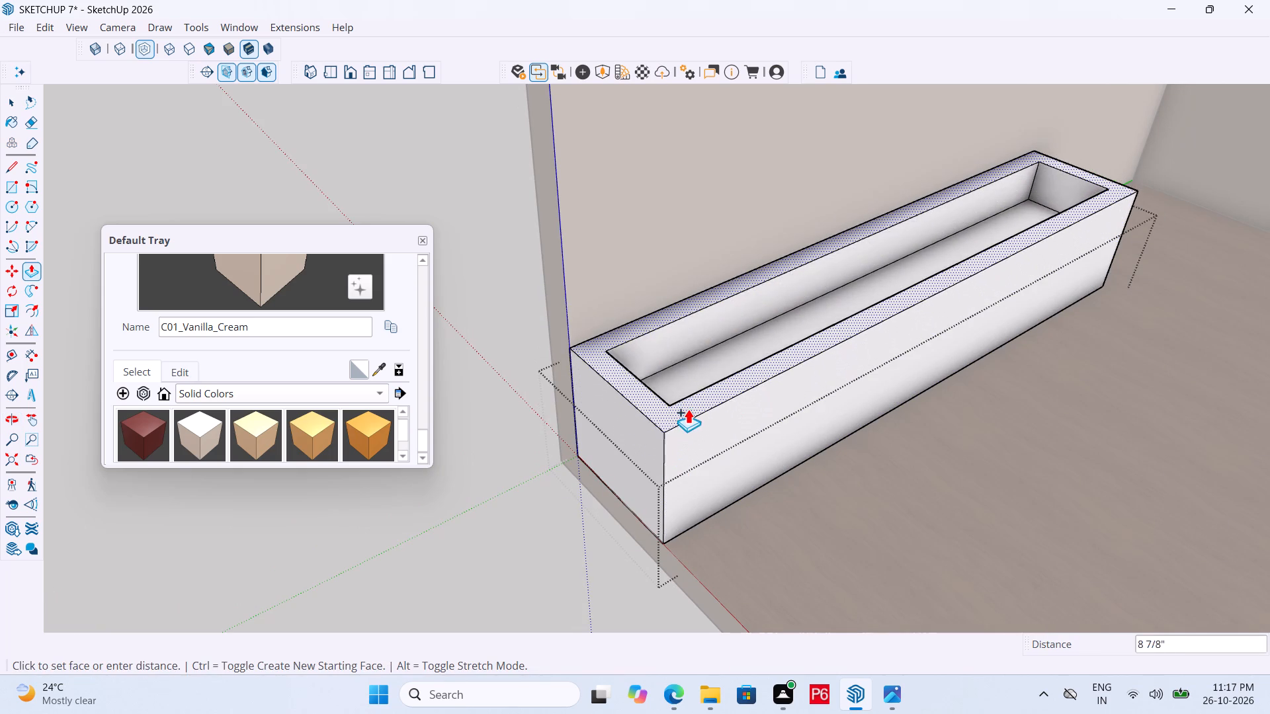
{"action": "middle_click_drag", "start_coordinate": [691, 401], "coordinate": [730, 419]}
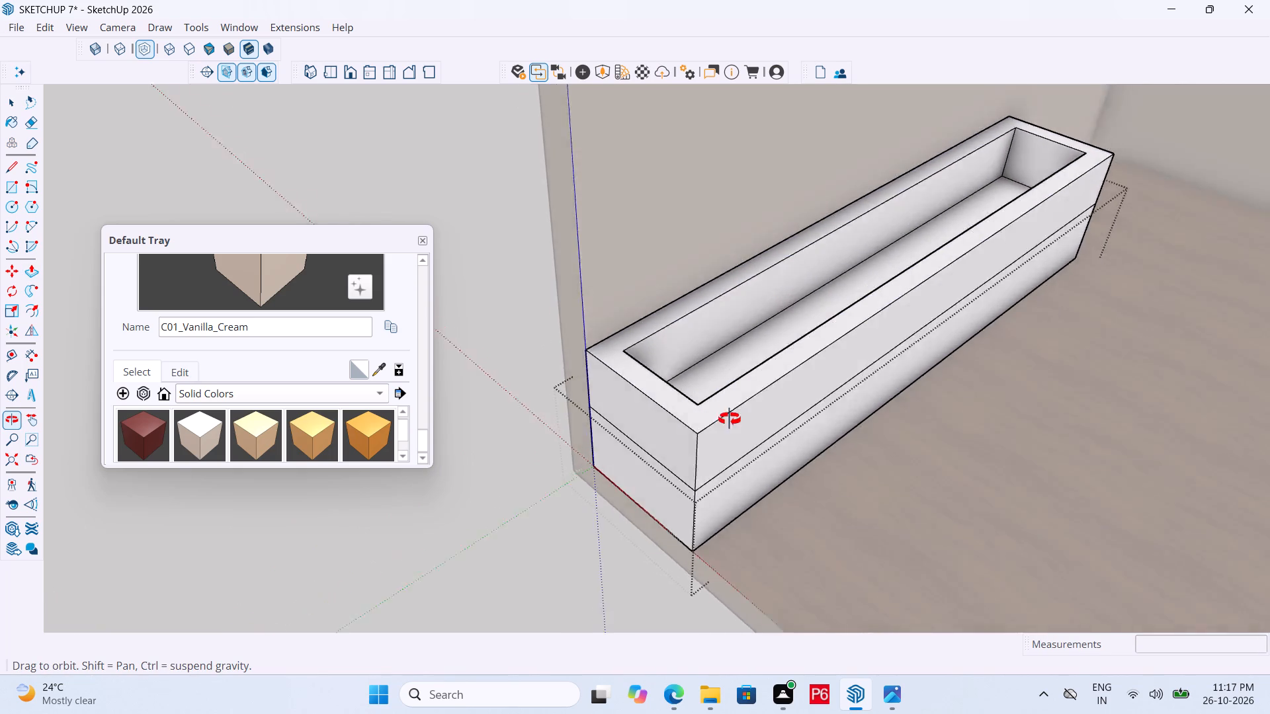
{"action": "middle_click_drag", "start_coordinate": [730, 419], "coordinate": [695, 445]}
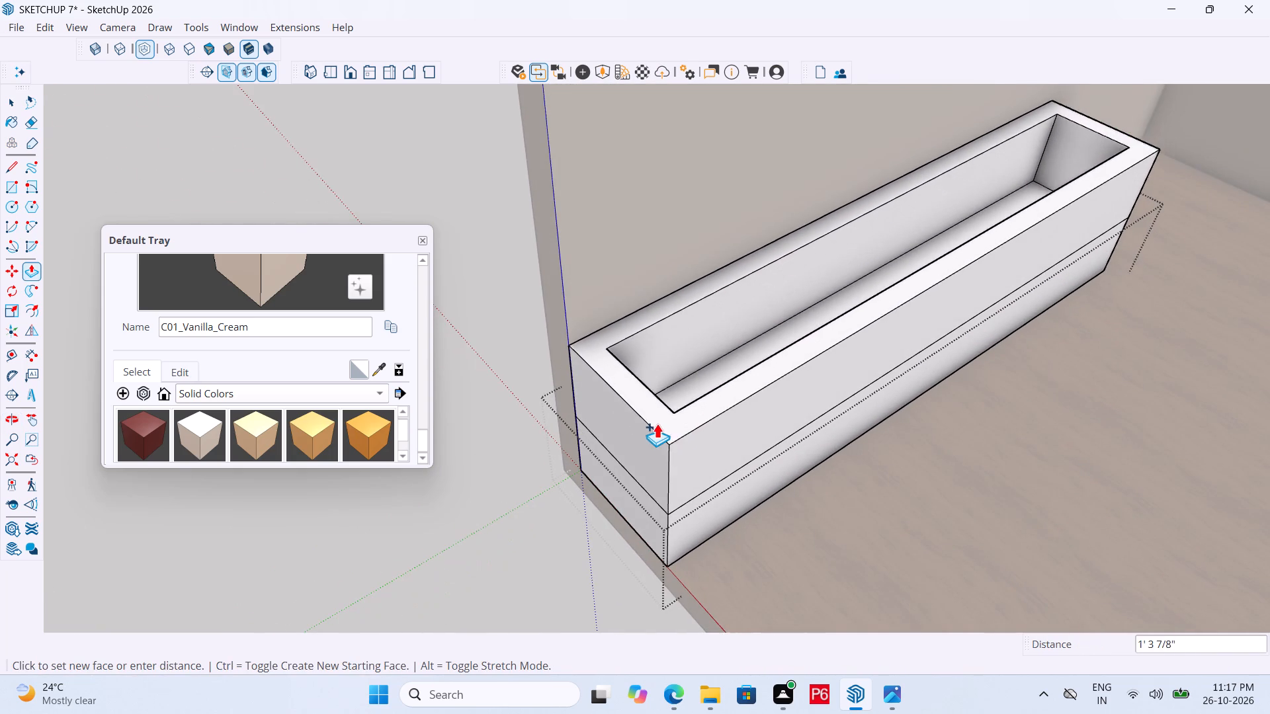
{"action": "scroll", "coordinate": [657, 430], "scroll_direction": "down", "scroll_amount": 10}
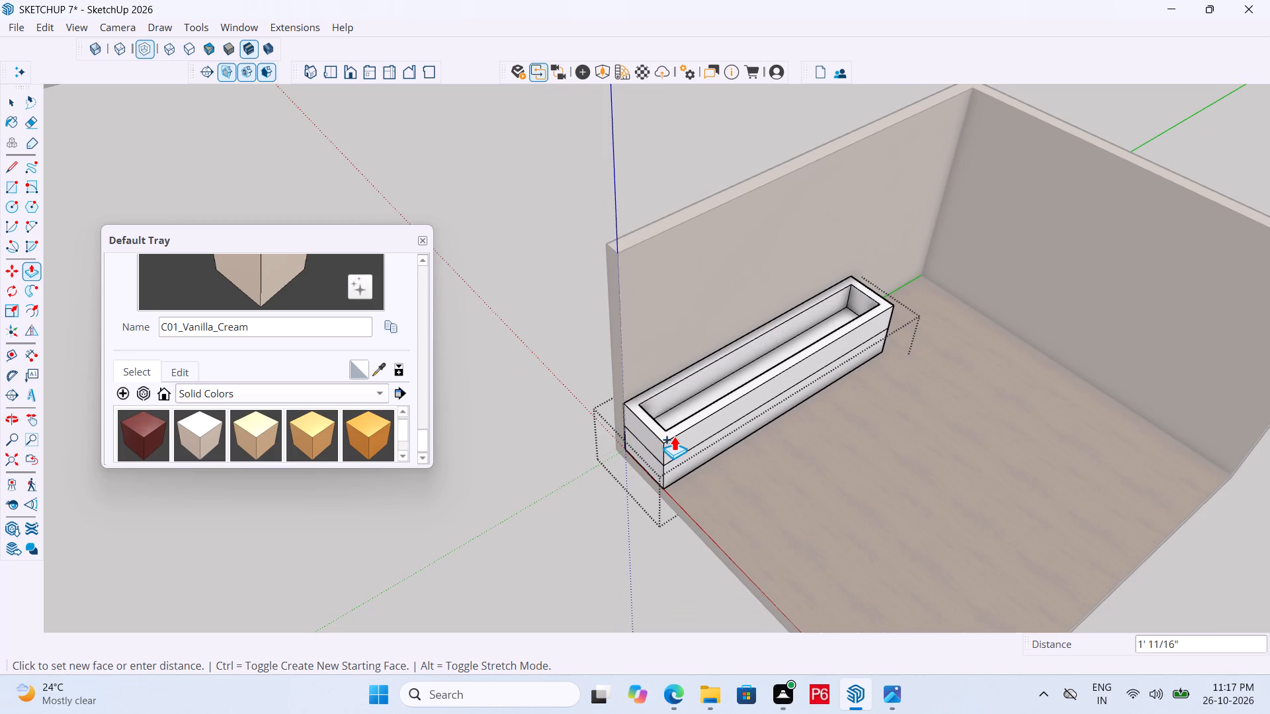
{"action": "scroll", "coordinate": [685, 420], "scroll_direction": "down", "scroll_amount": 3}
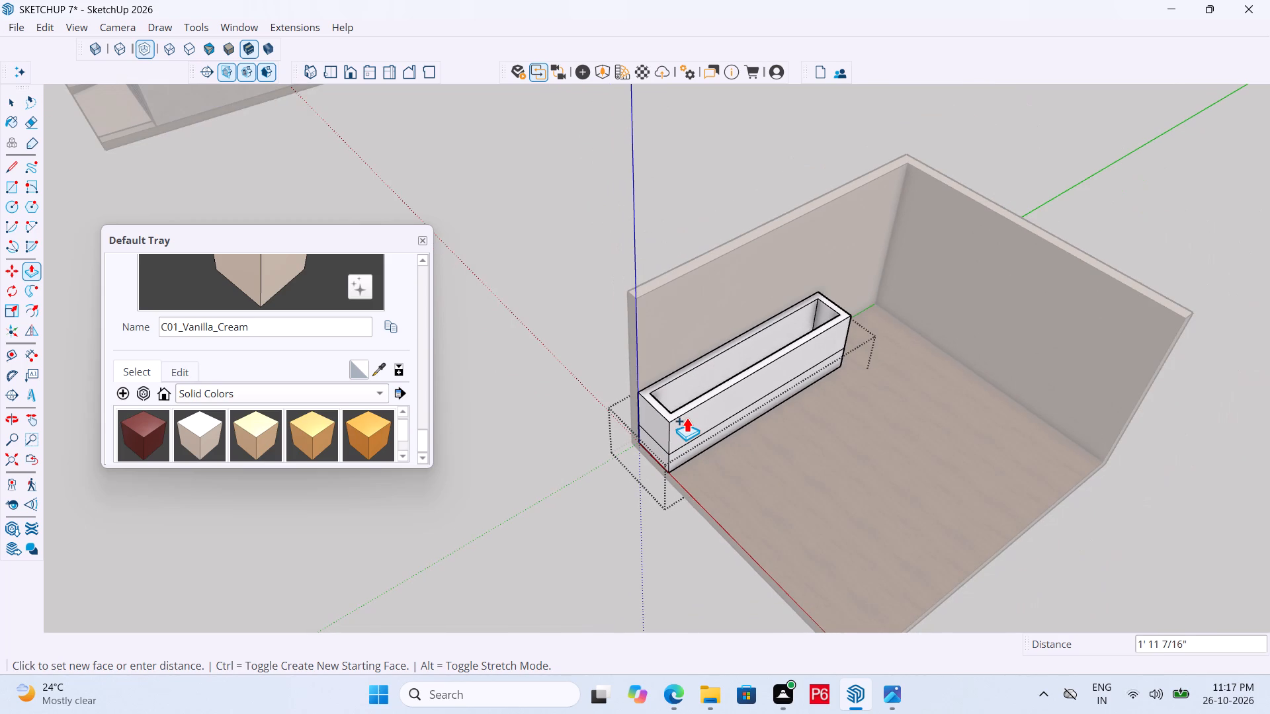
{"action": "type", "text": "2'"}
{"action": "key", "text": "Return"}
Save the model.
{"action": "middle_click_drag", "start_coordinate": [712, 413], "coordinate": [842, 337]}
{"action": "scroll", "coordinate": [800, 334], "scroll_direction": "up", "scroll_amount": 2}
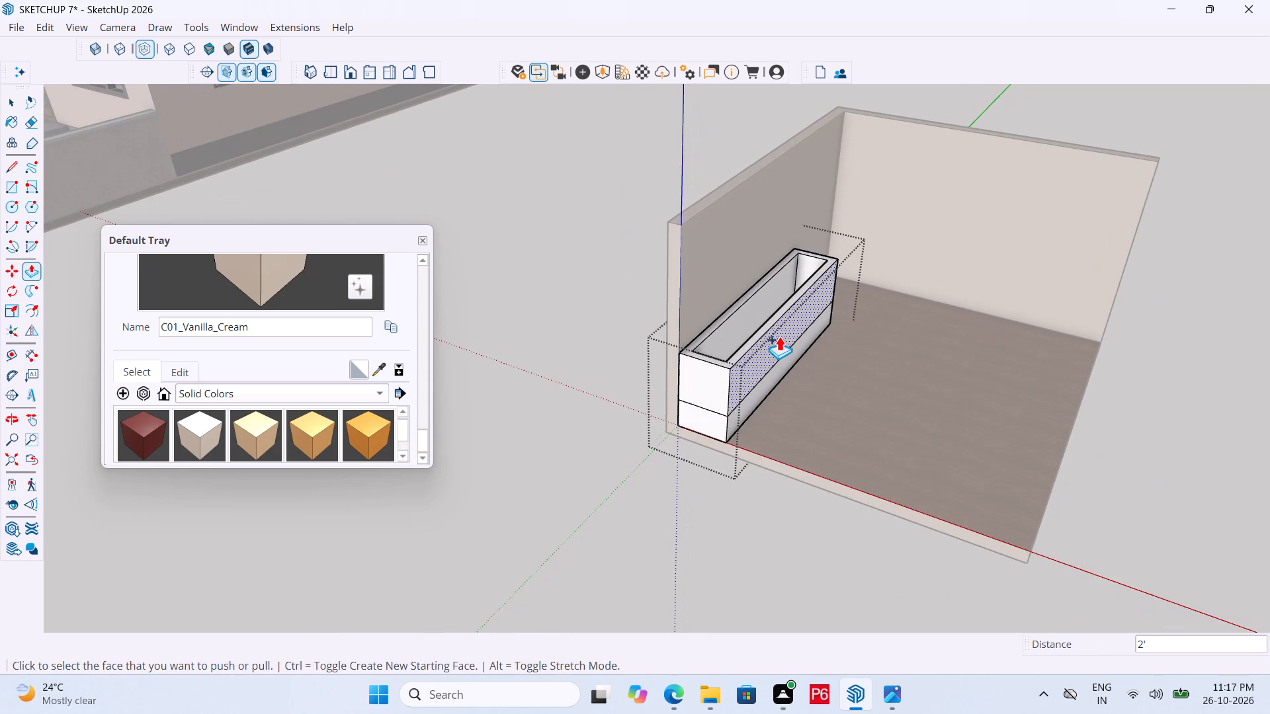
{"action": "key", "text": "ctrl+s"}
{"action": "key", "text": "ctrl+s"}
{"action": "key", "text": "ctrl+s"}
{"action": "key", "text": "ctrl+s"}
{"action": "key", "text": "ctrl+s"}
{"action": "key", "text": "ctrl+s"}
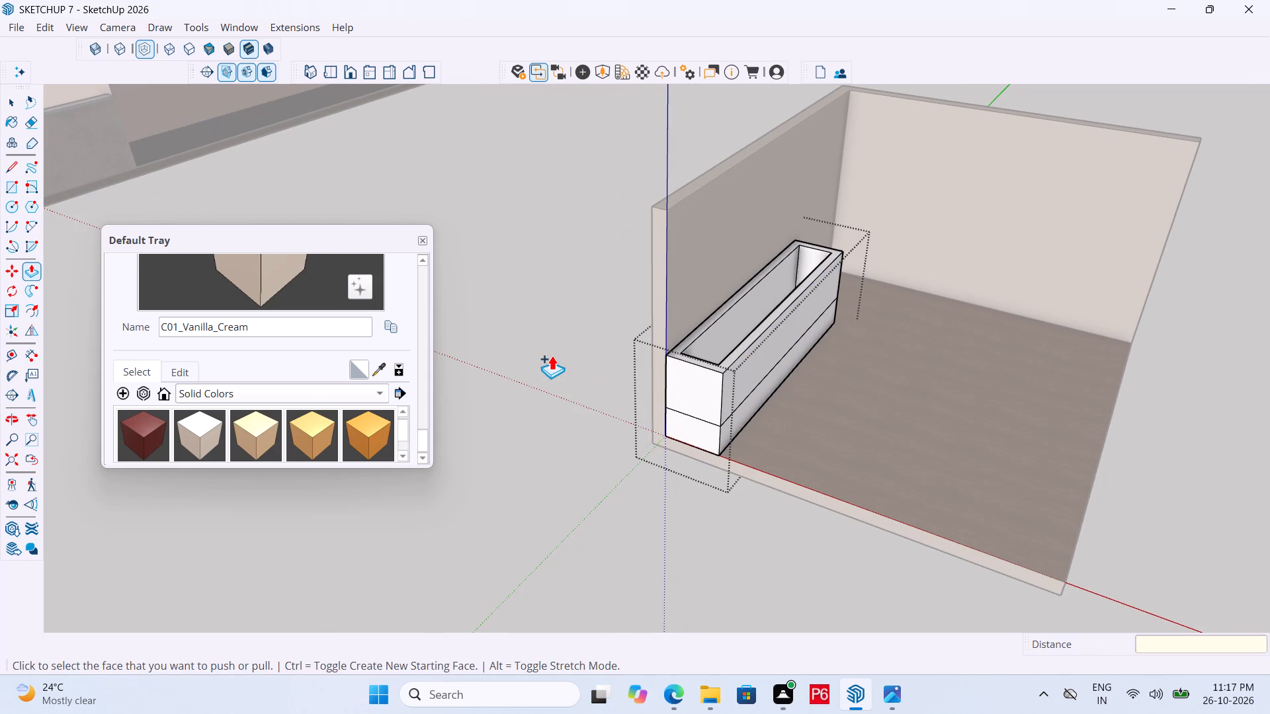
Leave the box's group and draw a 15' by 6" rectangle along the top of the long wall behind the box.
{"action": "scroll", "coordinate": [547, 338], "scroll_direction": "down", "scroll_amount": 6}
{"action": "key", "text": "space"}
{"action": "scroll", "coordinate": [566, 330], "scroll_direction": "down", "scroll_amount": 7}
{"action": "left_click", "coordinate": [964, 364]}
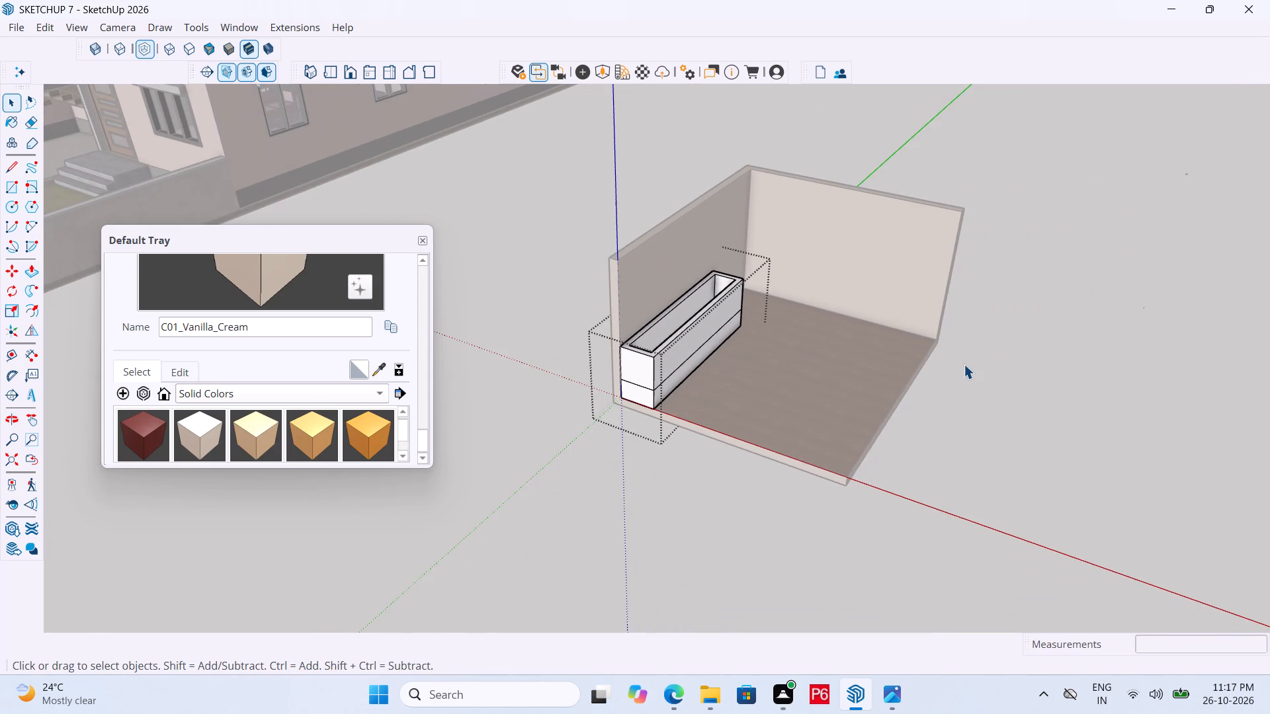
{"action": "middle_click_drag", "start_coordinate": [868, 313], "coordinate": [835, 339]}
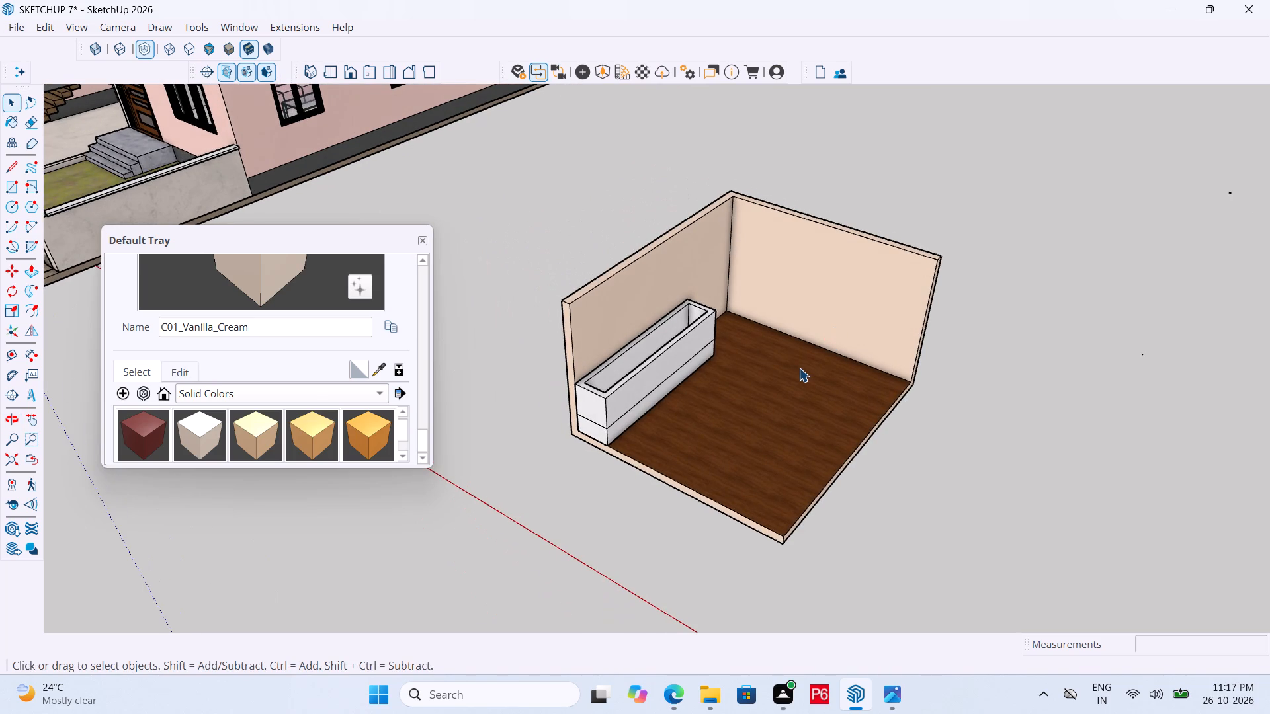
{"action": "key", "text": "r"}
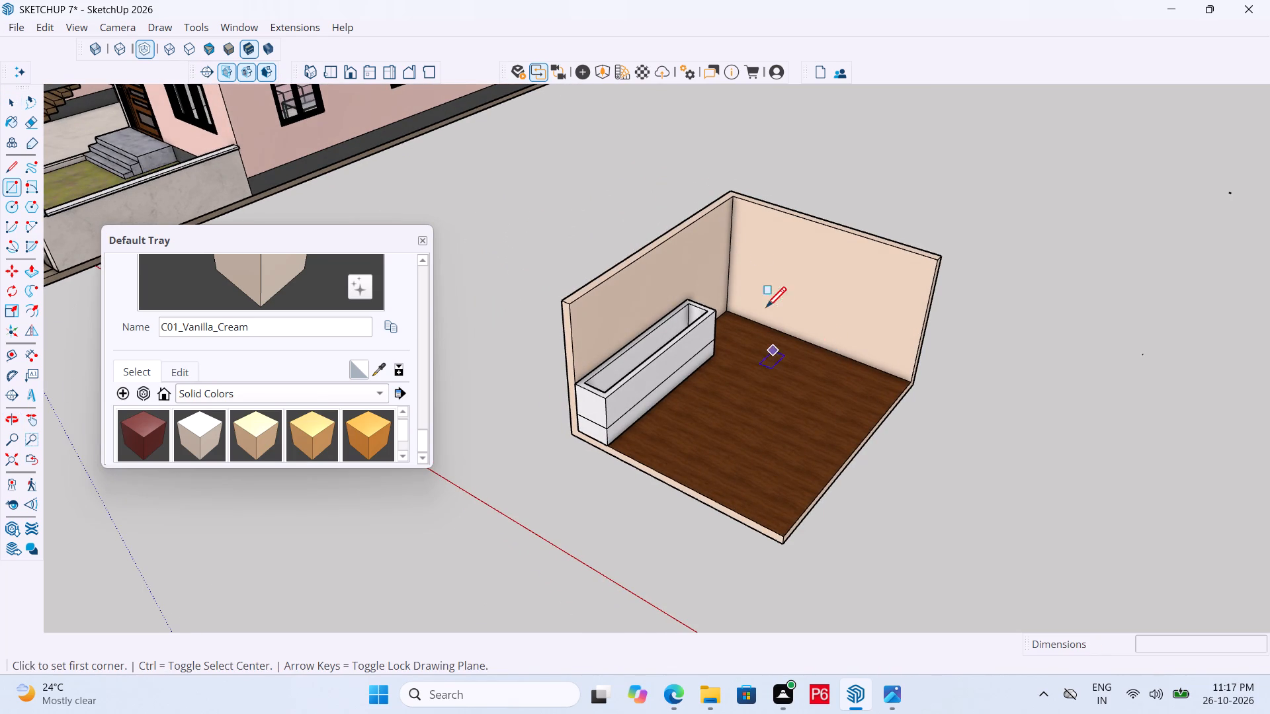
{"action": "left_click", "coordinate": [732, 188]}
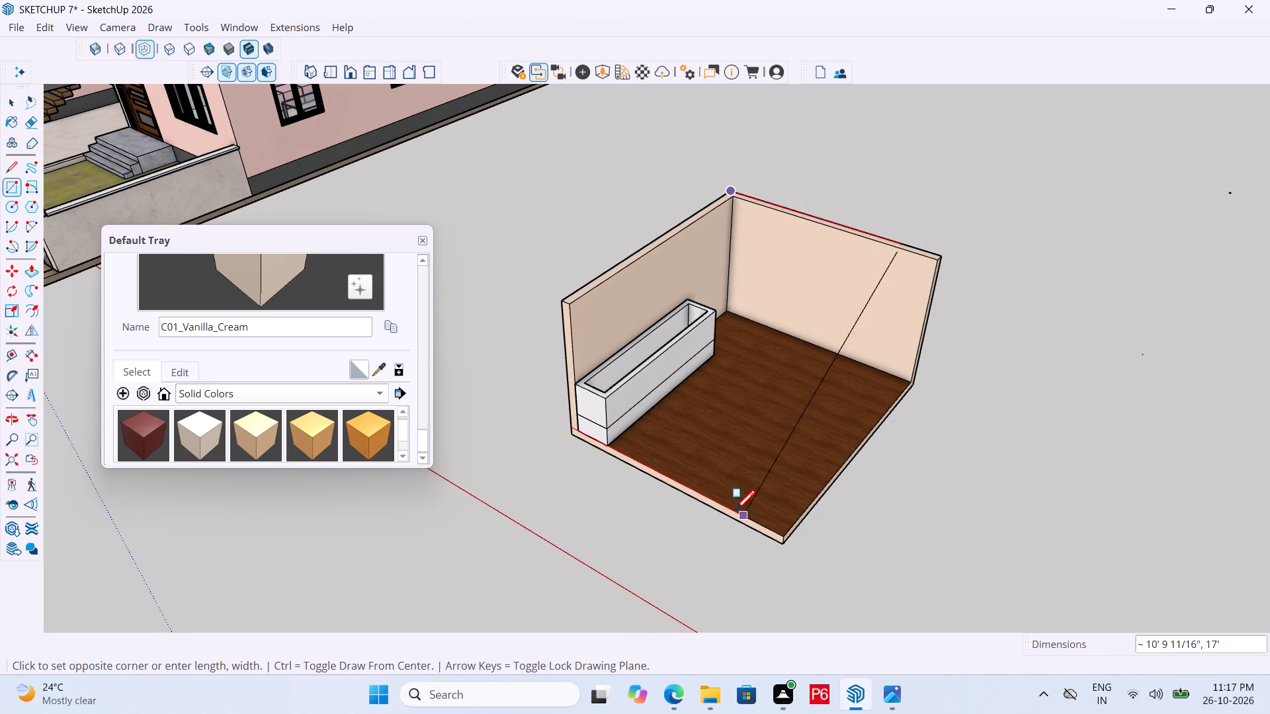
{"action": "scroll", "coordinate": [575, 303], "scroll_direction": "up", "scroll_amount": 5}
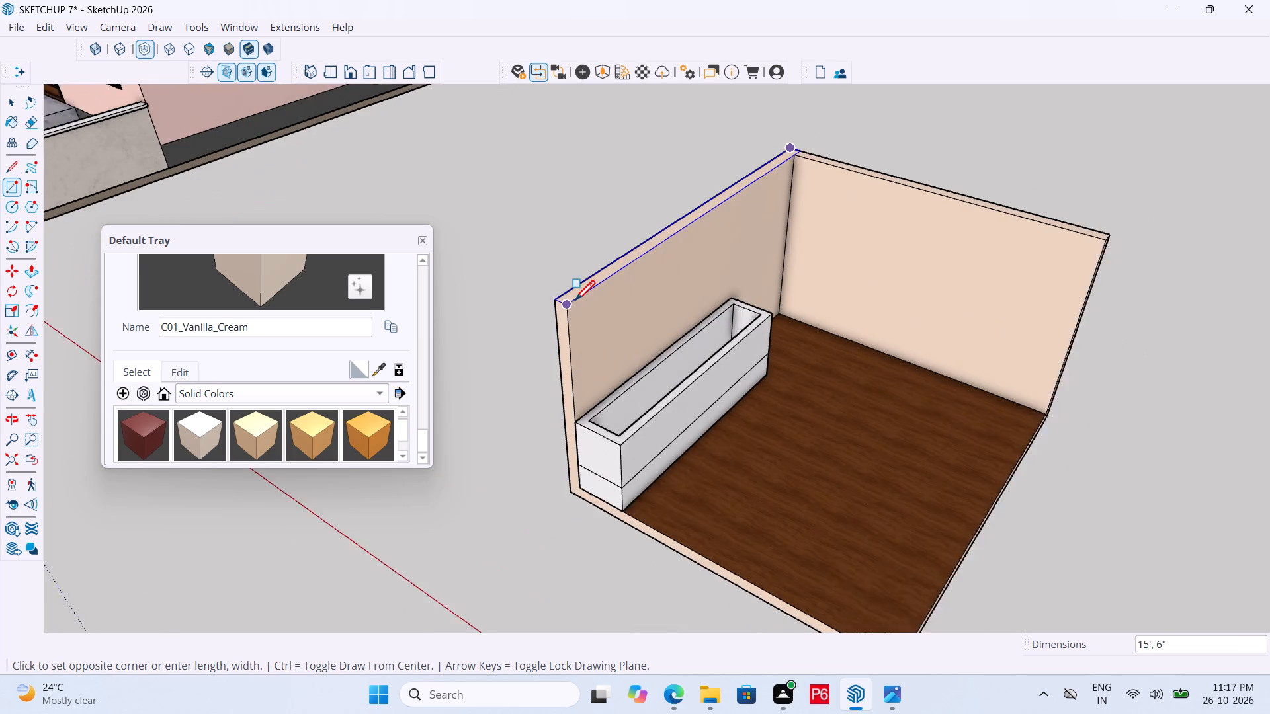
{"action": "scroll", "coordinate": [548, 310], "scroll_direction": "up", "scroll_amount": 6}
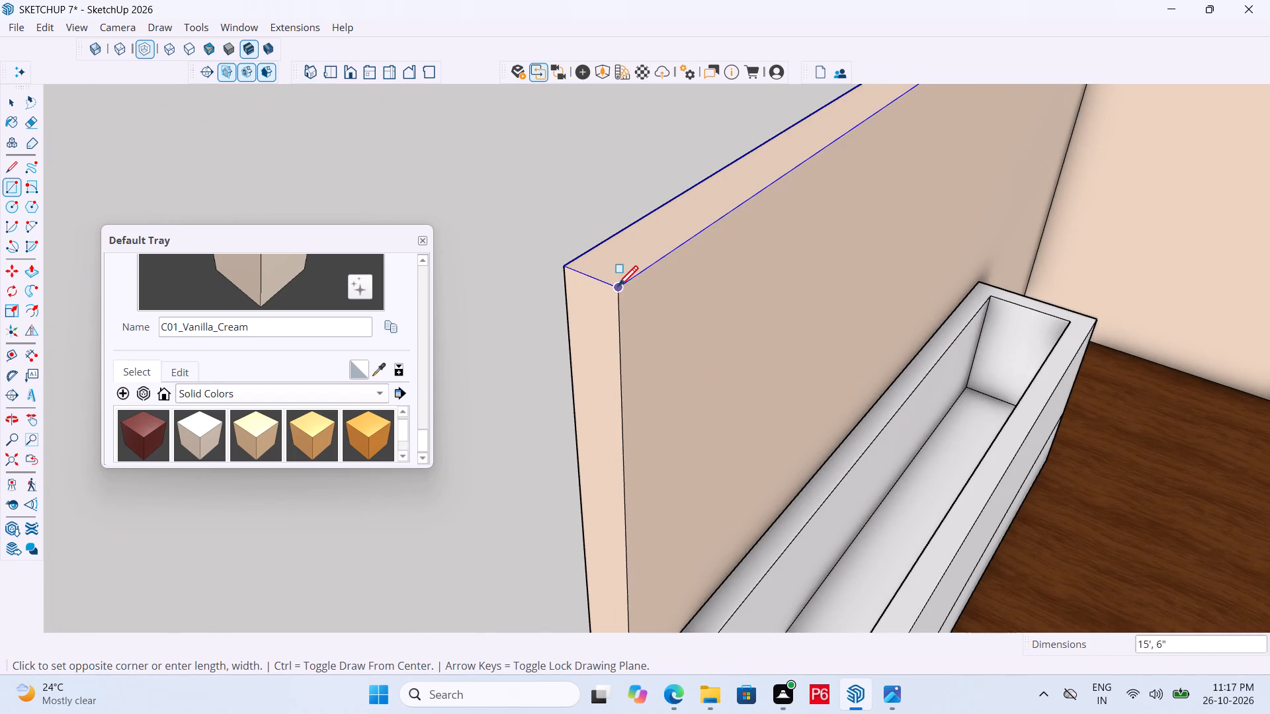
{"action": "left_click", "coordinate": [618, 288]}
{"action": "key", "text": "space"}
Make the wall-top rectangle with its edges into a group.
{"action": "scroll", "coordinate": [564, 332], "scroll_direction": "down", "scroll_amount": 6}
{"action": "triple_click", "coordinate": [626, 282]}
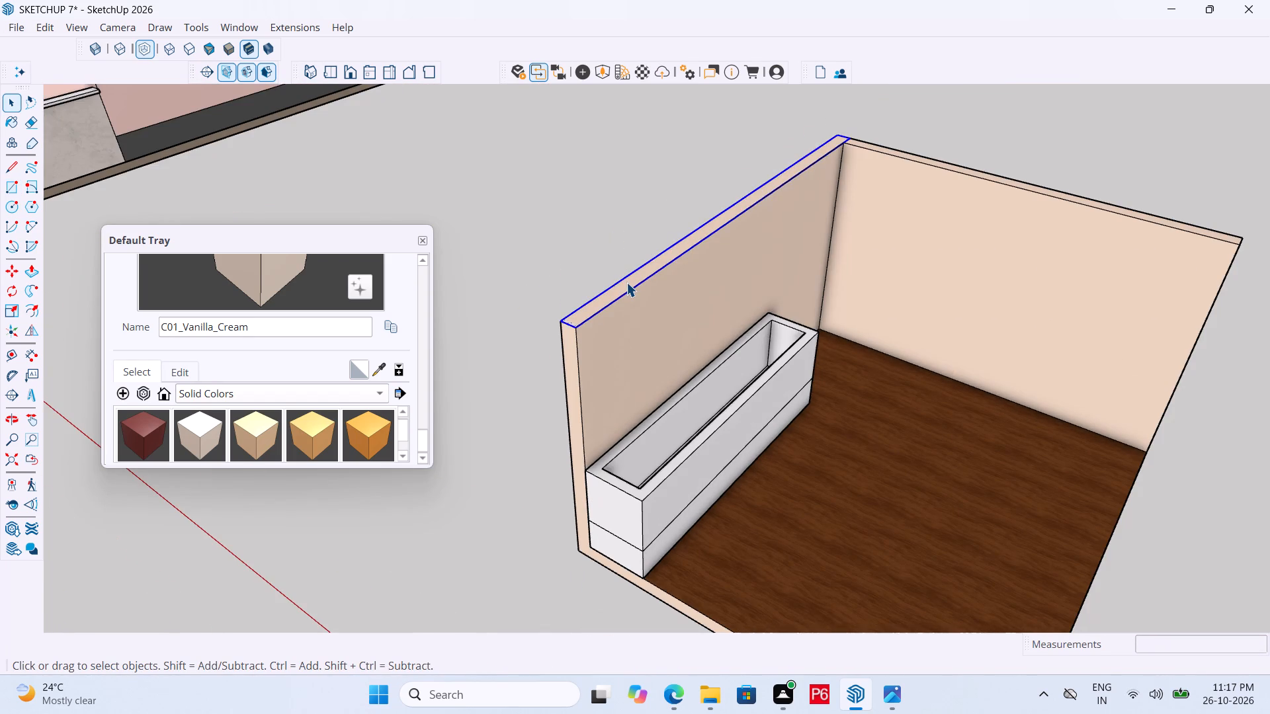
{"action": "right_click", "coordinate": [626, 282]}
{"action": "left_click", "coordinate": [692, 435]}
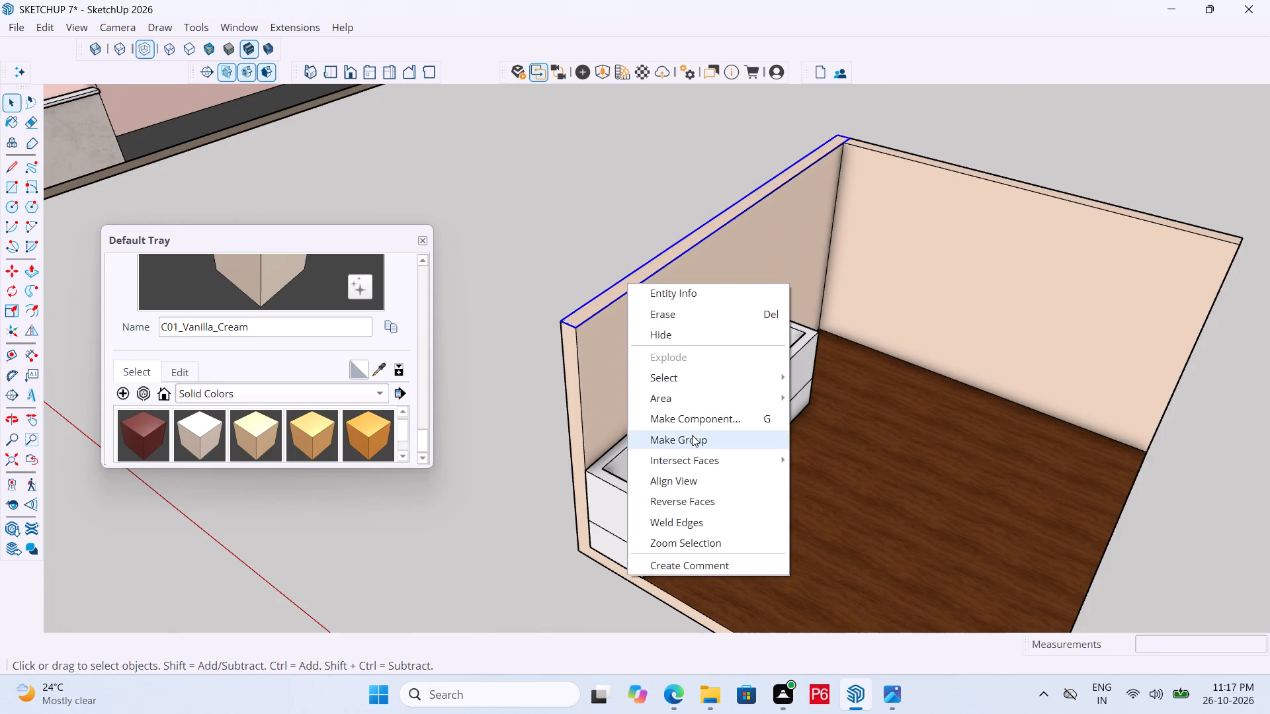
Open the wall-top rectangle's group and pull its face up 6".
{"action": "double_click", "coordinate": [659, 263]}
{"action": "left_click", "coordinate": [659, 261]}
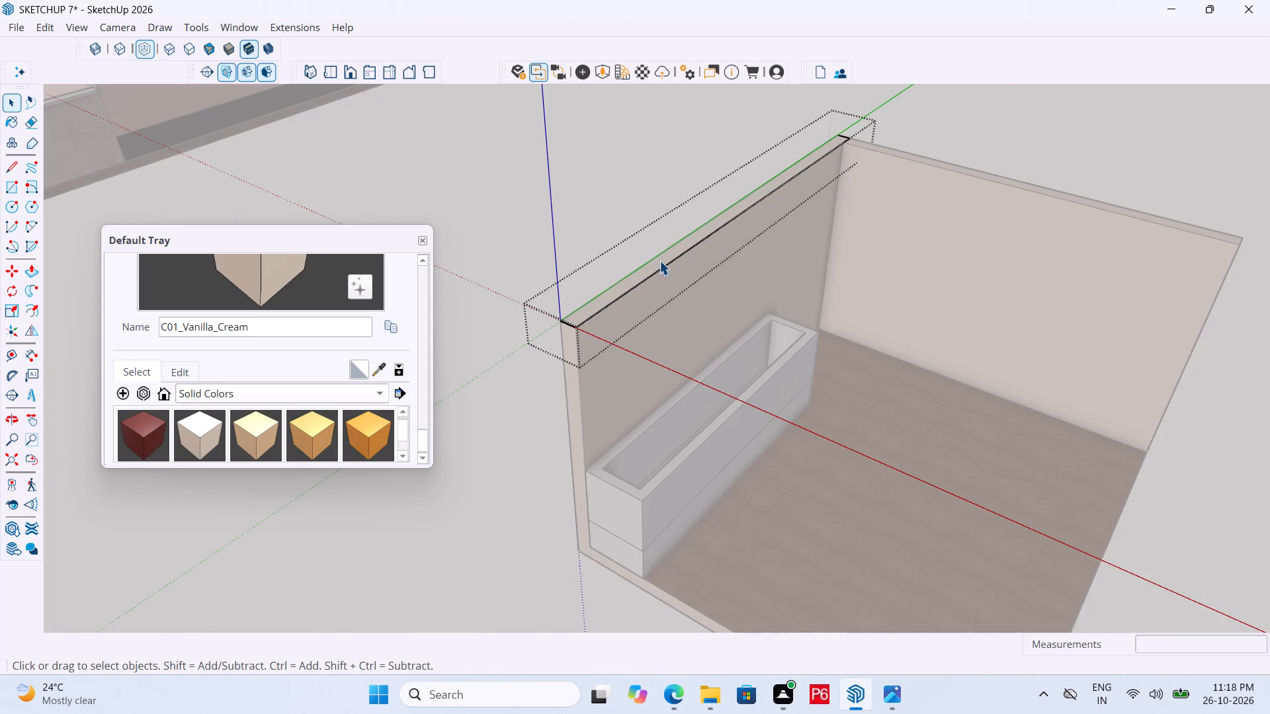
{"action": "key", "text": "p"}
{"action": "left_click", "coordinate": [659, 260]}
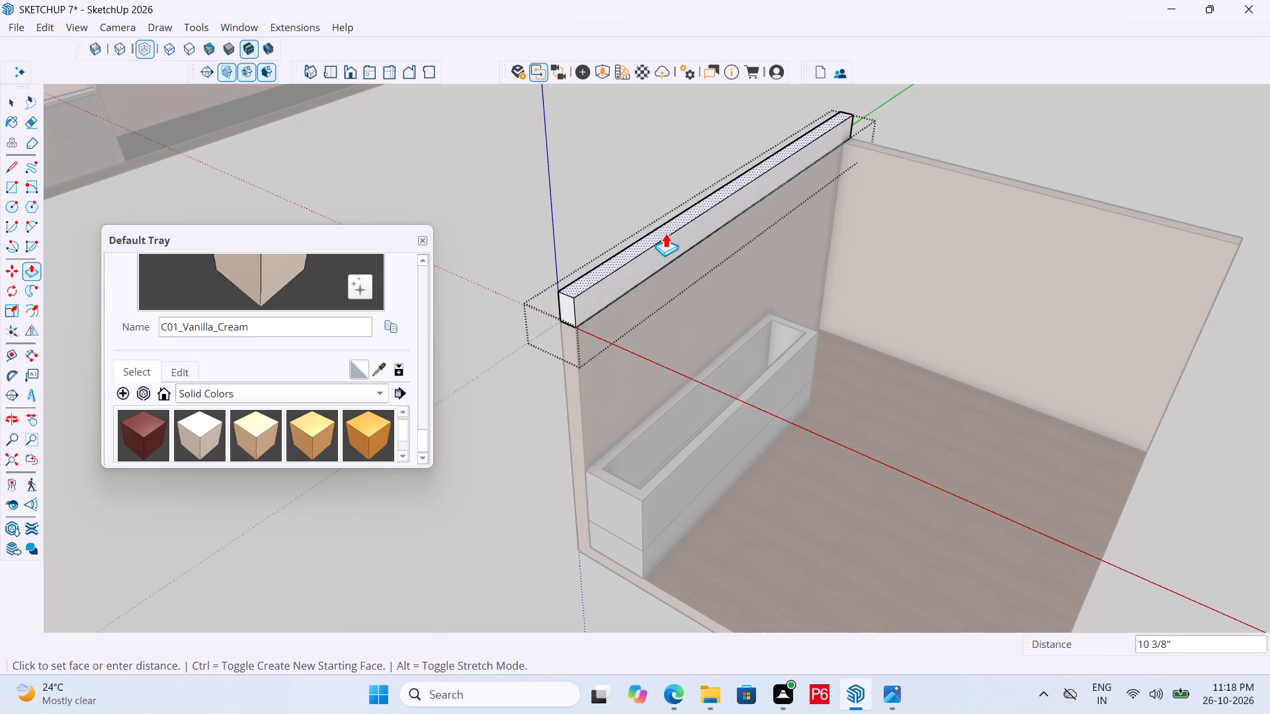
{"action": "type", "text": "6\""}
{"action": "key", "text": "Return"}
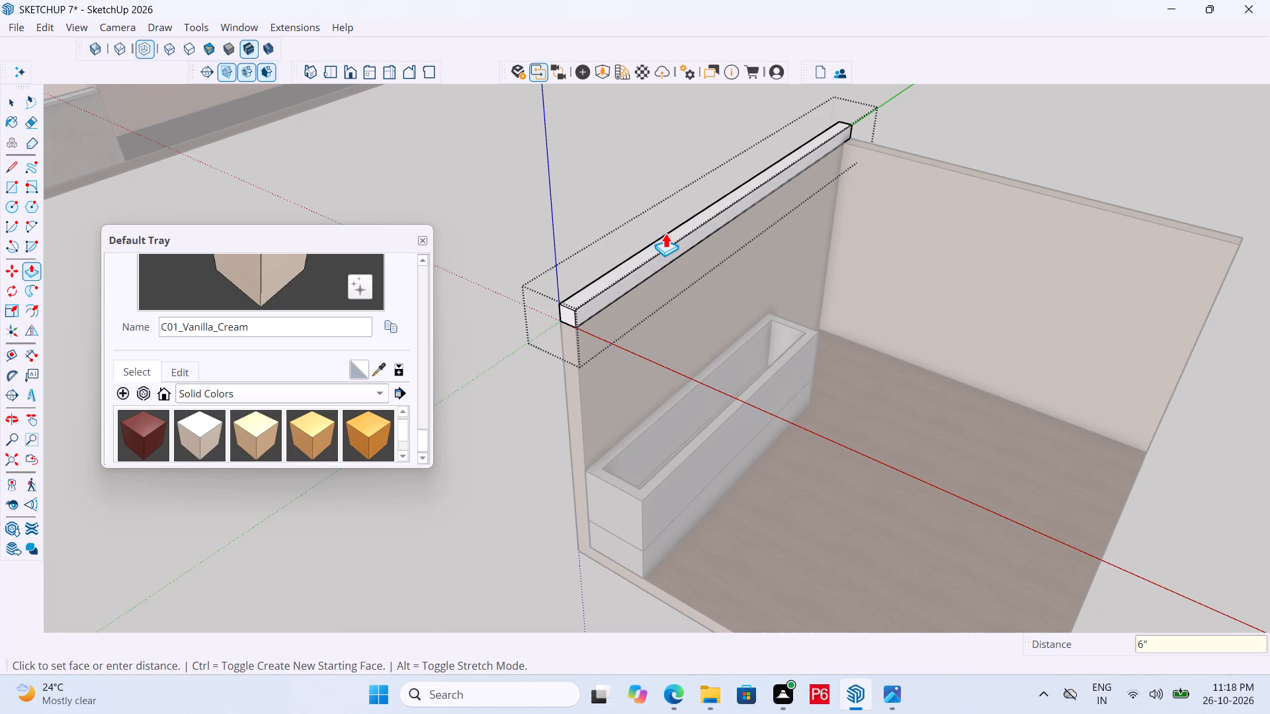
Extend the wall-top strip's room-side face by 6", and again by 12' to the far floor edge to form a roof slab.
{"action": "double_click", "coordinate": [631, 284]}
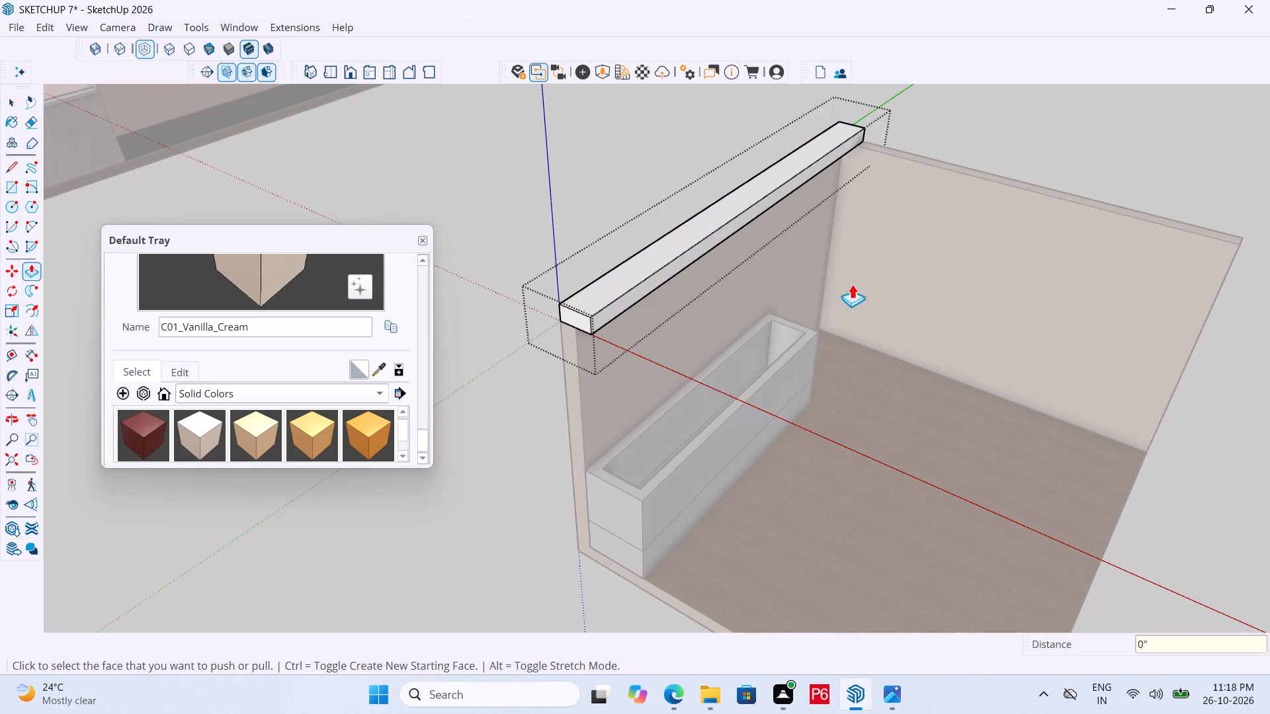
{"action": "left_click", "coordinate": [643, 292]}
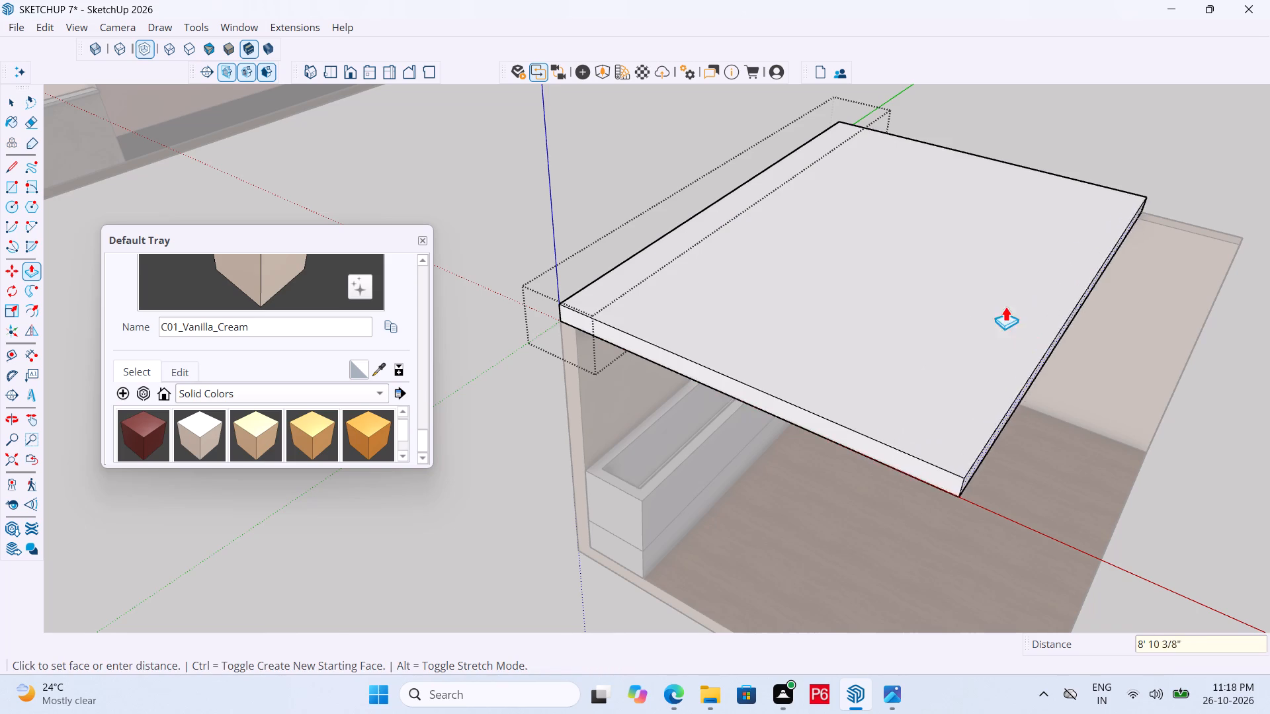
{"action": "scroll", "coordinate": [922, 294], "scroll_direction": "down", "scroll_amount": 6}
{"action": "middle_click_drag", "start_coordinate": [1127, 295], "coordinate": [749, 213]}
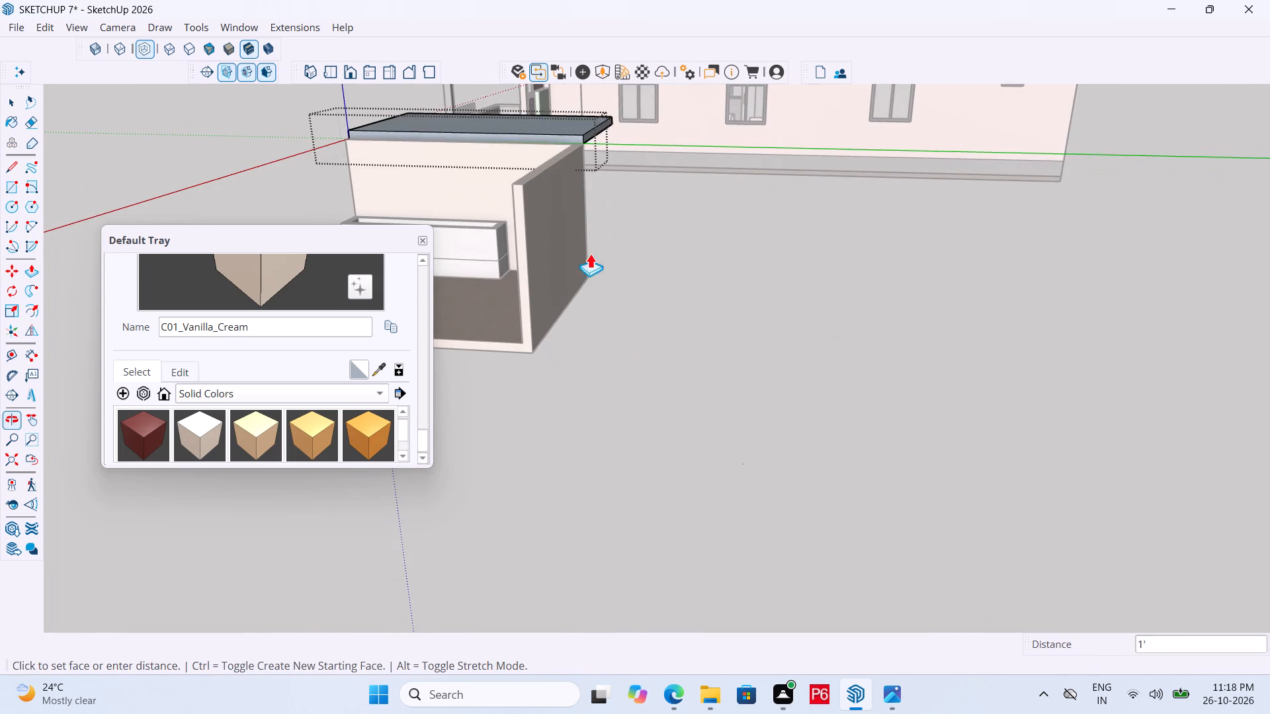
{"action": "left_click", "coordinate": [519, 262]}
Save the model.
{"action": "middle_click_drag", "start_coordinate": [581, 260], "coordinate": [854, 269]}
{"action": "key", "text": "ctrl+s"}
{"action": "key", "text": "ctrl+s"}
{"action": "key", "text": "ctrl+s"}
{"action": "key", "text": "ctrl+s"}
{"action": "key", "text": "ctrl+s"}
{"action": "key", "text": "ctrl+s"}
{"action": "key", "text": "ctrl+s"}
Push/Pull the roof slab's top face by 1".
{"action": "middle_click_drag", "start_coordinate": [683, 296], "coordinate": [660, 336], "text": "ctrl"}
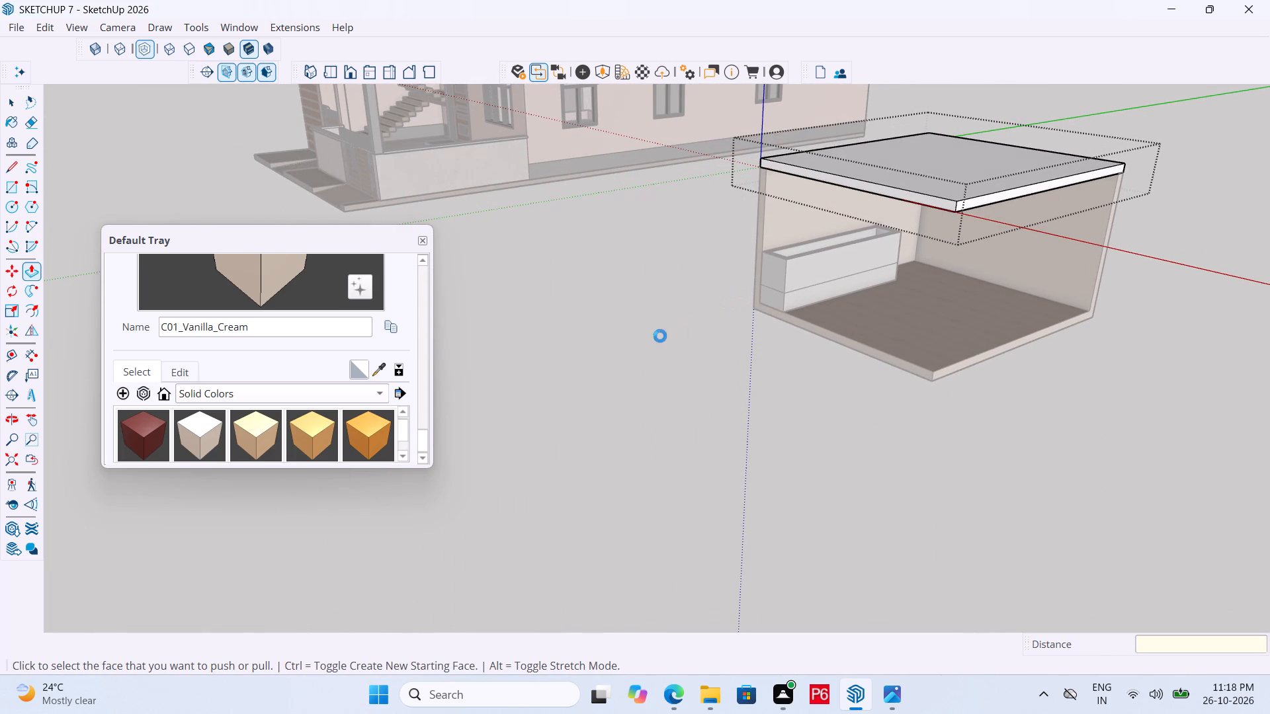
{"action": "middle_click_drag", "start_coordinate": [660, 336], "coordinate": [659, 337], "text": "ctrl"}
{"action": "scroll", "coordinate": [536, 374], "scroll_direction": "down", "scroll_amount": 5}
{"action": "scroll", "coordinate": [628, 350], "scroll_direction": "down", "scroll_amount": 3}
{"action": "middle_click", "coordinate": [740, 305]}
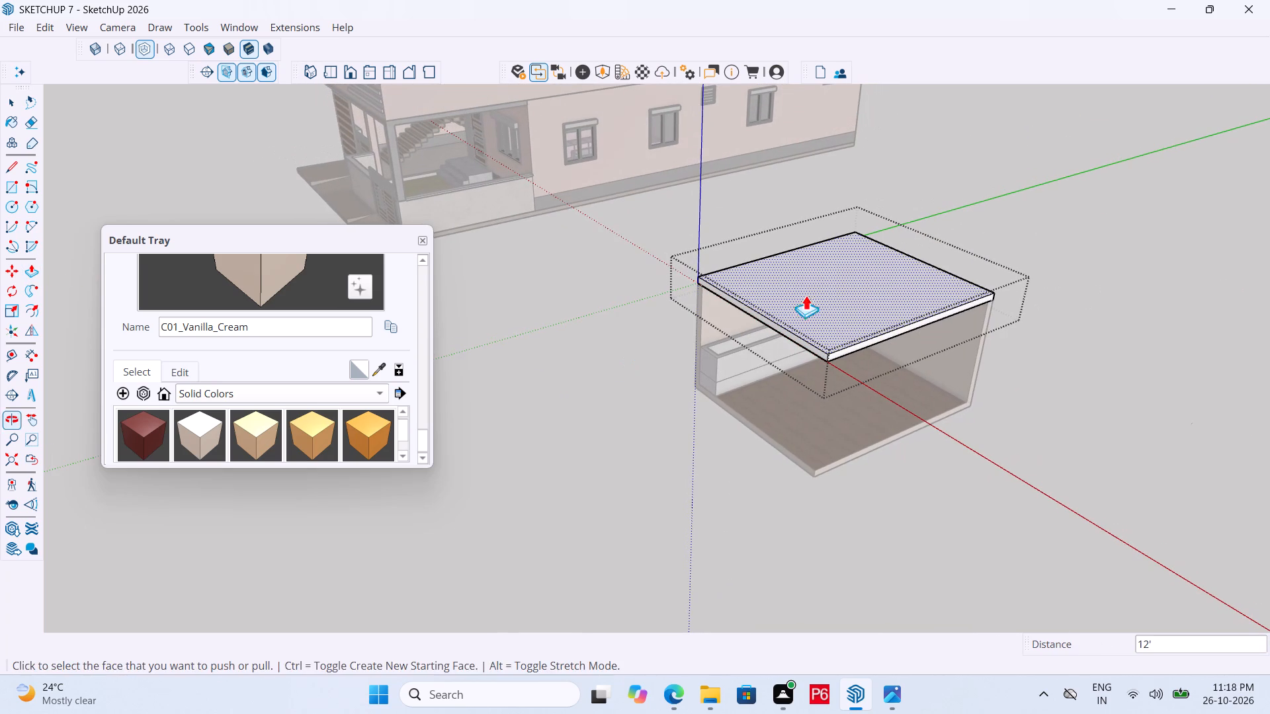
{"action": "left_click", "coordinate": [832, 295]}
{"action": "type", "text": "1\""}
{"action": "key", "text": "Return"}
Save the model with the adjusted roof slab.
{"action": "middle_click_drag", "start_coordinate": [875, 327], "coordinate": [880, 316]}
{"action": "key", "text": "ctrl+s"}
{"action": "key", "text": "ctrl+s"}
{"action": "key", "text": "ctrl+s"}
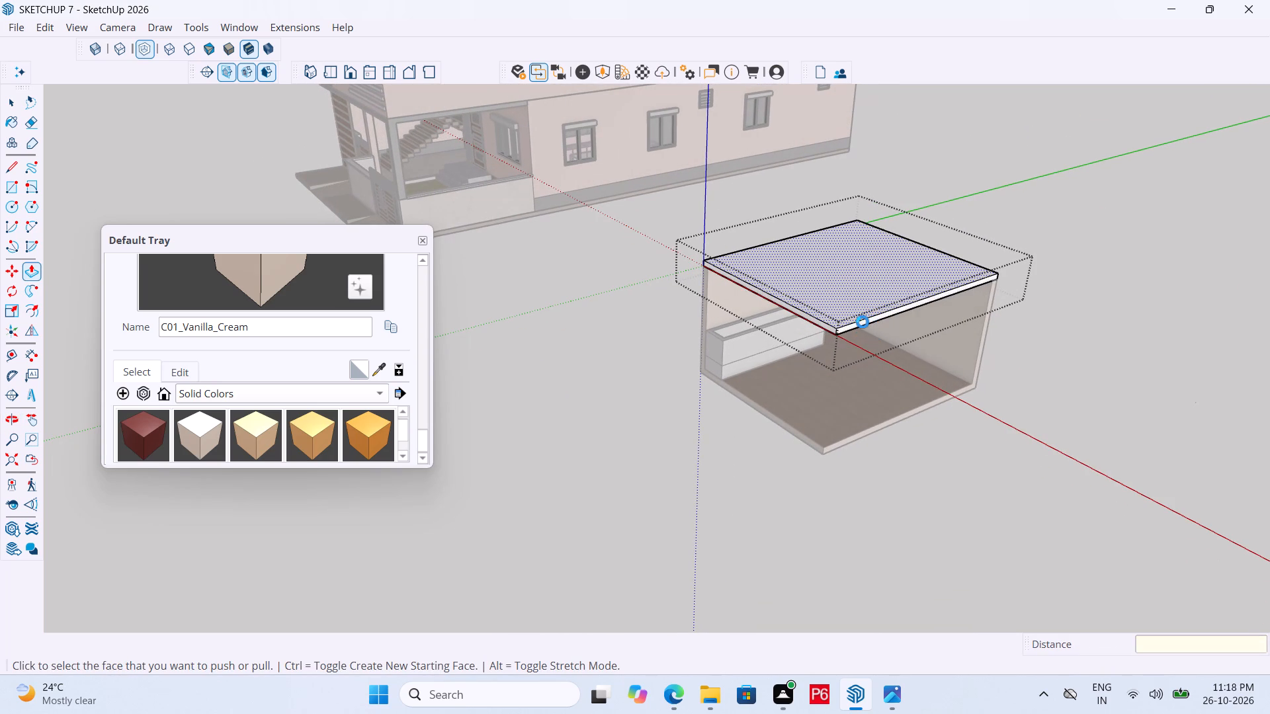
{"action": "key", "text": "ctrl+s"}
{"action": "key", "text": "ctrl+s"}
{"action": "key", "text": "ctrl+s"}
{"action": "key", "text": "ctrl+s"}
{"action": "key", "text": "ctrl+s"}
Leave the roof slab's group and save the model.
{"action": "middle_click_drag", "start_coordinate": [860, 314], "coordinate": [869, 294]}
{"action": "scroll", "coordinate": [869, 292], "scroll_direction": "up", "scroll_amount": 6}
{"action": "scroll", "coordinate": [847, 272], "scroll_direction": "down", "scroll_amount": 4}
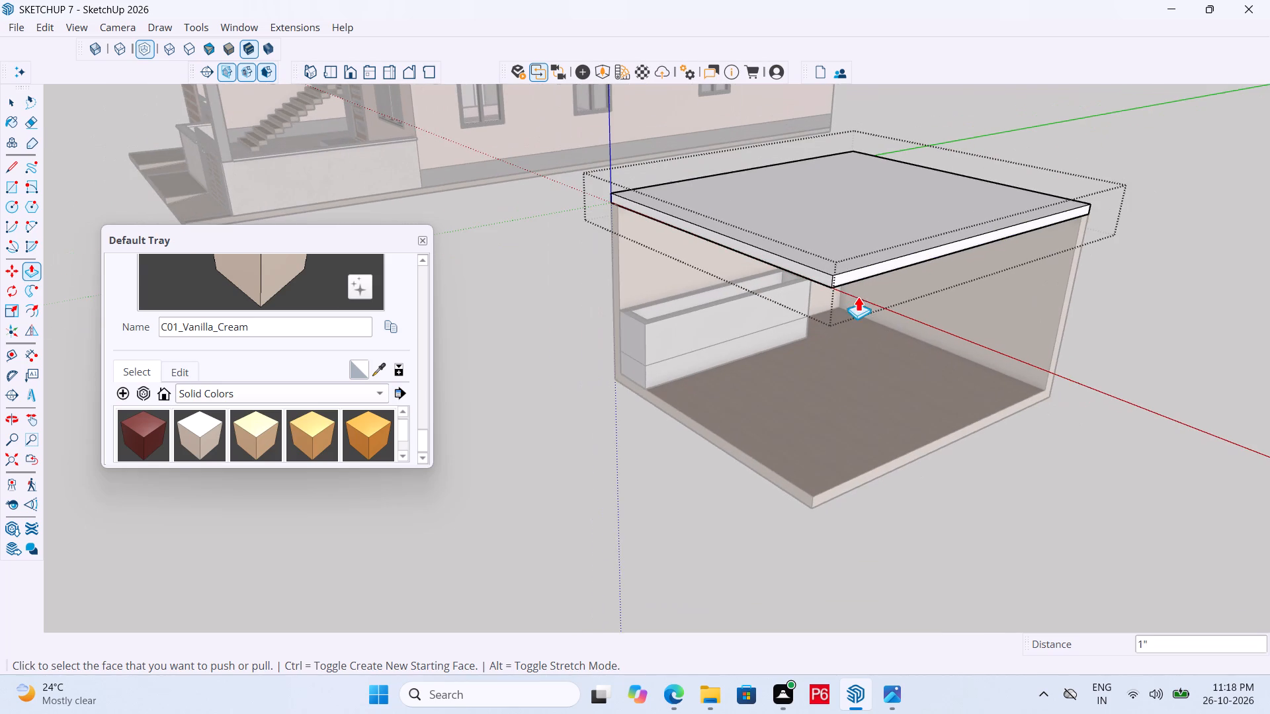
{"action": "key", "text": "space"}
{"action": "left_click", "coordinate": [1126, 338]}
{"action": "key", "text": "ctrl+s"}
{"action": "key", "text": "ctrl+s"}
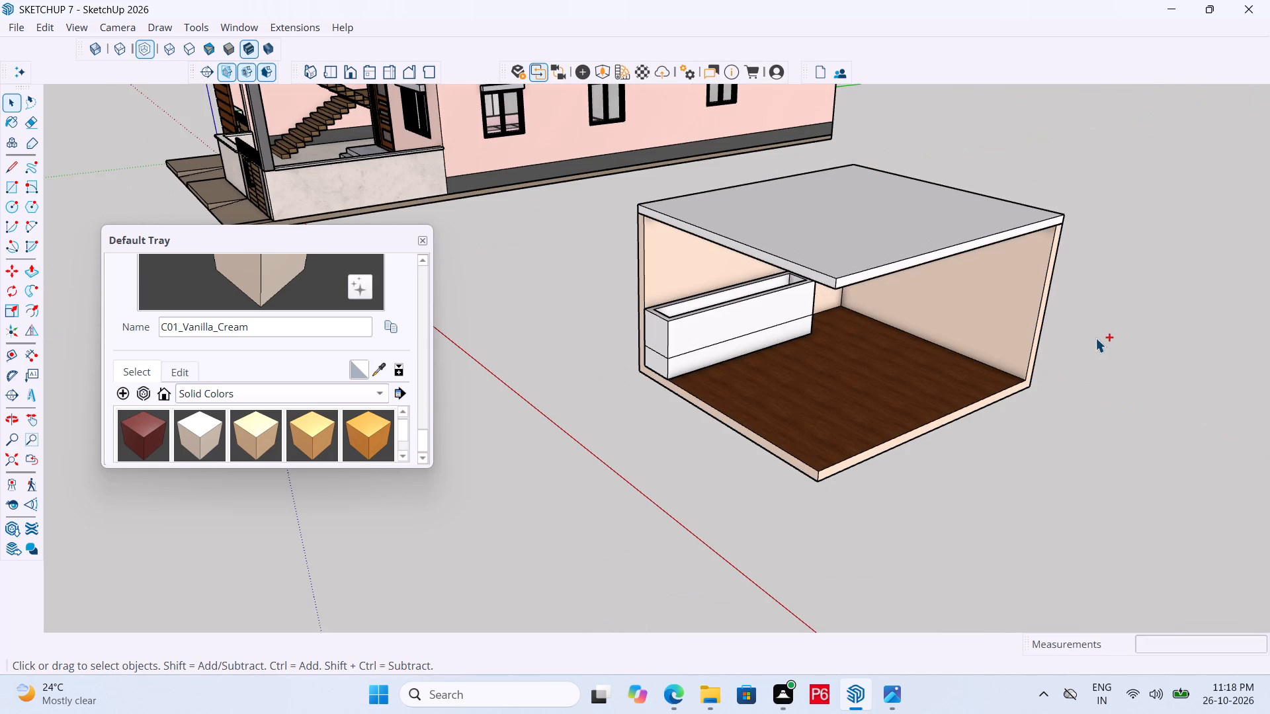
{"action": "key", "text": "ctrl+s"}
{"action": "key", "text": "ctrl+s"}
{"action": "key", "text": "ctrl+s"}
{"action": "key", "text": "ctrl+s"}
{"action": "key", "text": "ctrl+s"}
{"action": "key", "text": "ctrl+s"}
{"action": "key", "text": "ctrl+s"}
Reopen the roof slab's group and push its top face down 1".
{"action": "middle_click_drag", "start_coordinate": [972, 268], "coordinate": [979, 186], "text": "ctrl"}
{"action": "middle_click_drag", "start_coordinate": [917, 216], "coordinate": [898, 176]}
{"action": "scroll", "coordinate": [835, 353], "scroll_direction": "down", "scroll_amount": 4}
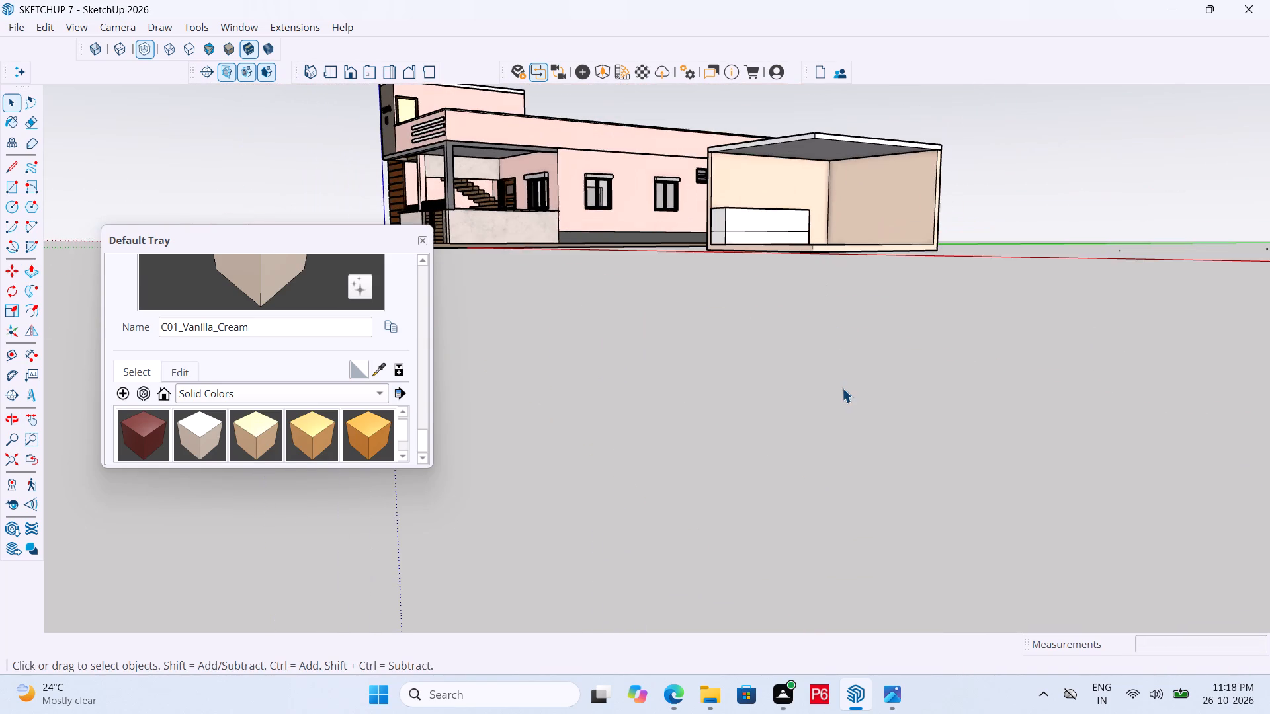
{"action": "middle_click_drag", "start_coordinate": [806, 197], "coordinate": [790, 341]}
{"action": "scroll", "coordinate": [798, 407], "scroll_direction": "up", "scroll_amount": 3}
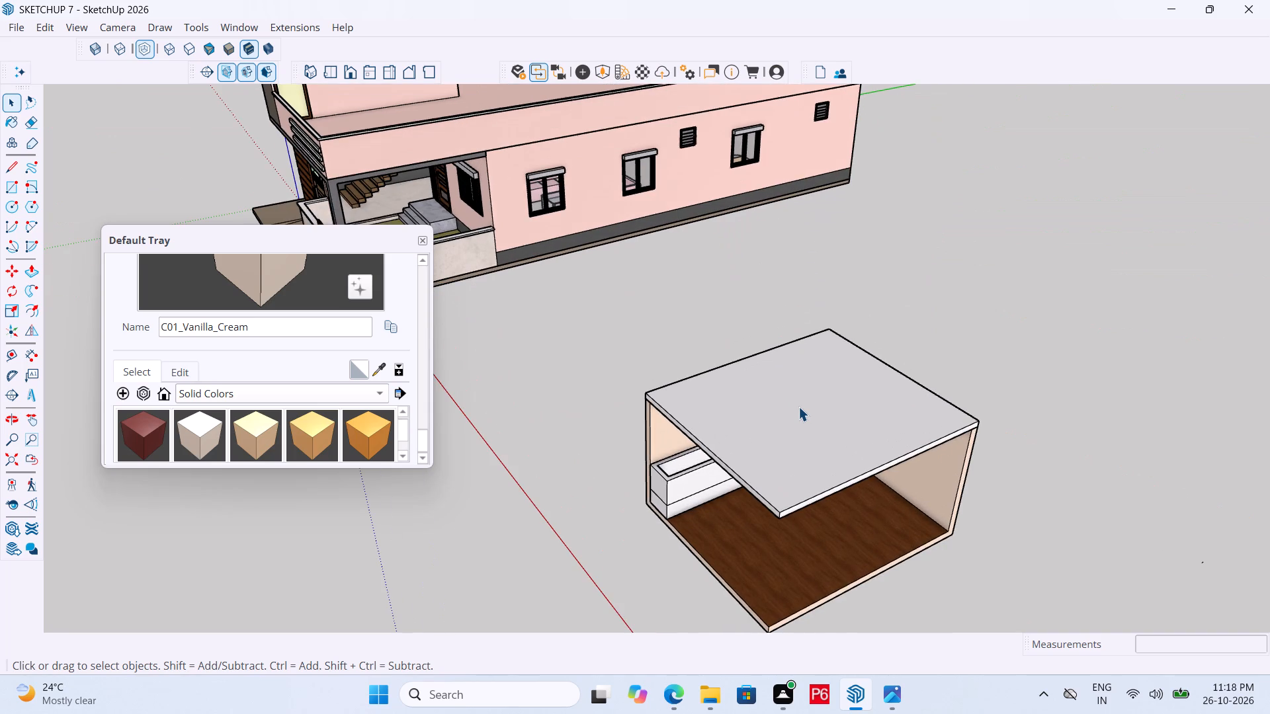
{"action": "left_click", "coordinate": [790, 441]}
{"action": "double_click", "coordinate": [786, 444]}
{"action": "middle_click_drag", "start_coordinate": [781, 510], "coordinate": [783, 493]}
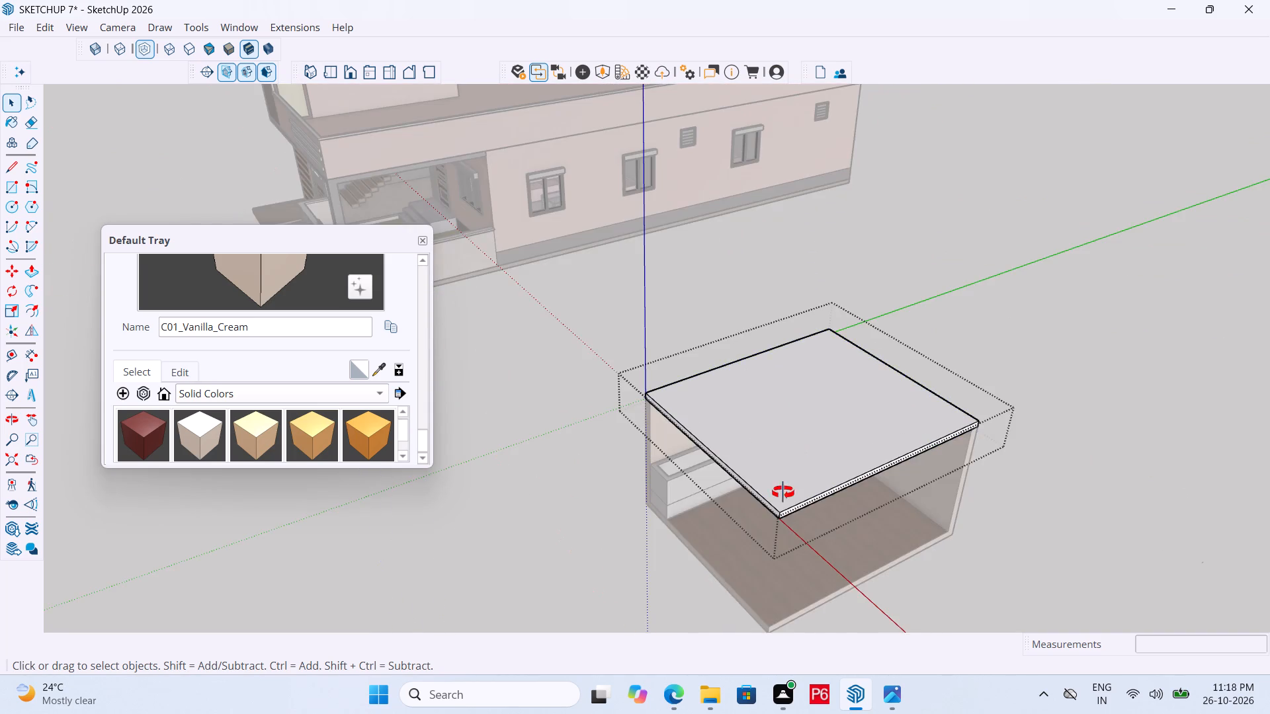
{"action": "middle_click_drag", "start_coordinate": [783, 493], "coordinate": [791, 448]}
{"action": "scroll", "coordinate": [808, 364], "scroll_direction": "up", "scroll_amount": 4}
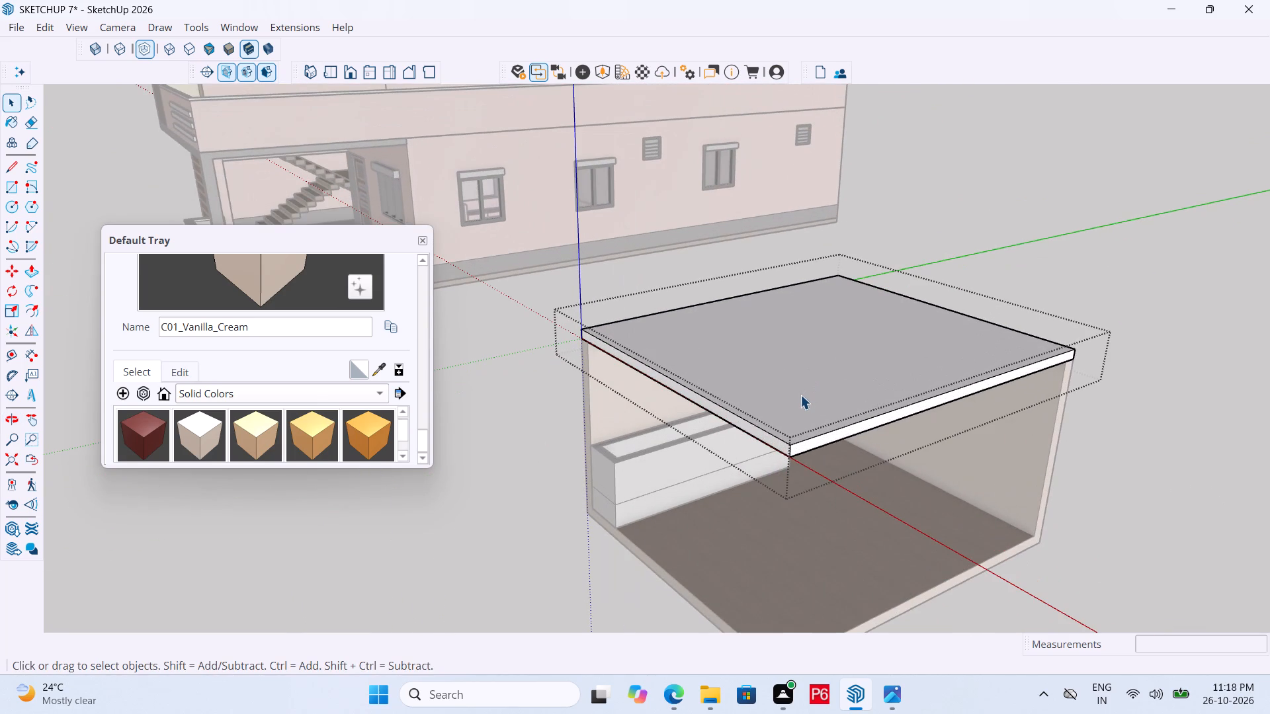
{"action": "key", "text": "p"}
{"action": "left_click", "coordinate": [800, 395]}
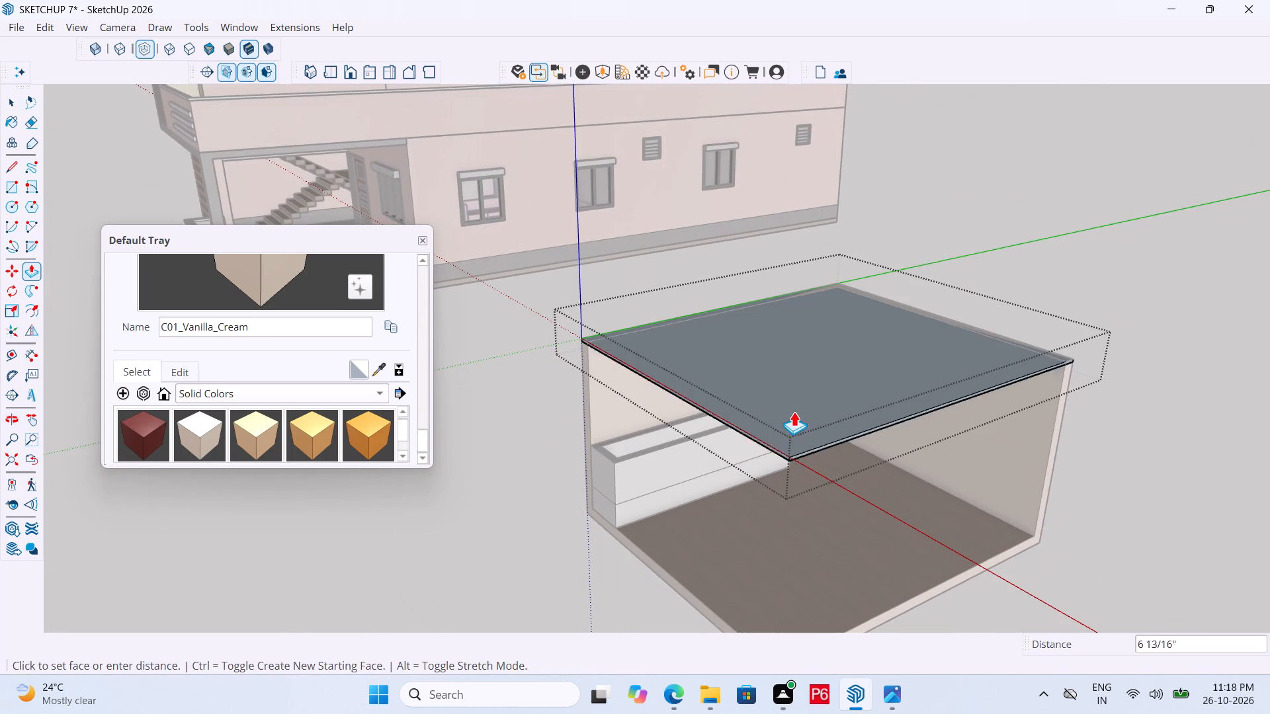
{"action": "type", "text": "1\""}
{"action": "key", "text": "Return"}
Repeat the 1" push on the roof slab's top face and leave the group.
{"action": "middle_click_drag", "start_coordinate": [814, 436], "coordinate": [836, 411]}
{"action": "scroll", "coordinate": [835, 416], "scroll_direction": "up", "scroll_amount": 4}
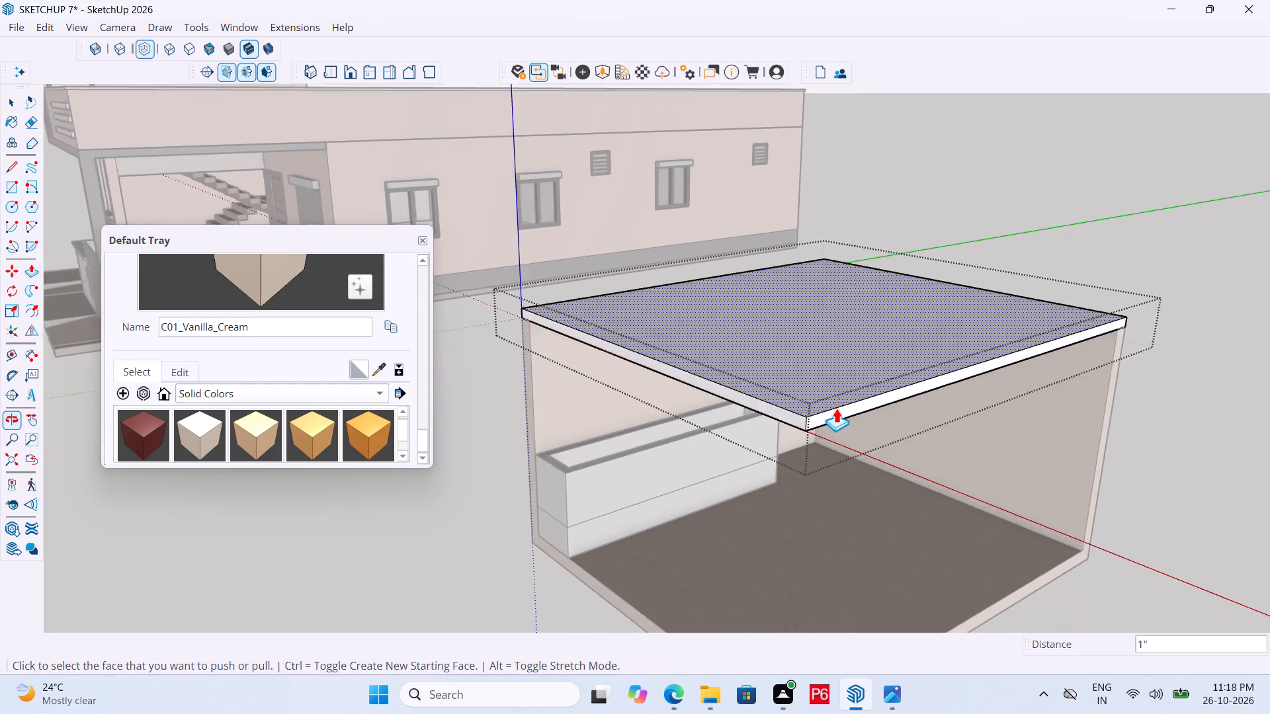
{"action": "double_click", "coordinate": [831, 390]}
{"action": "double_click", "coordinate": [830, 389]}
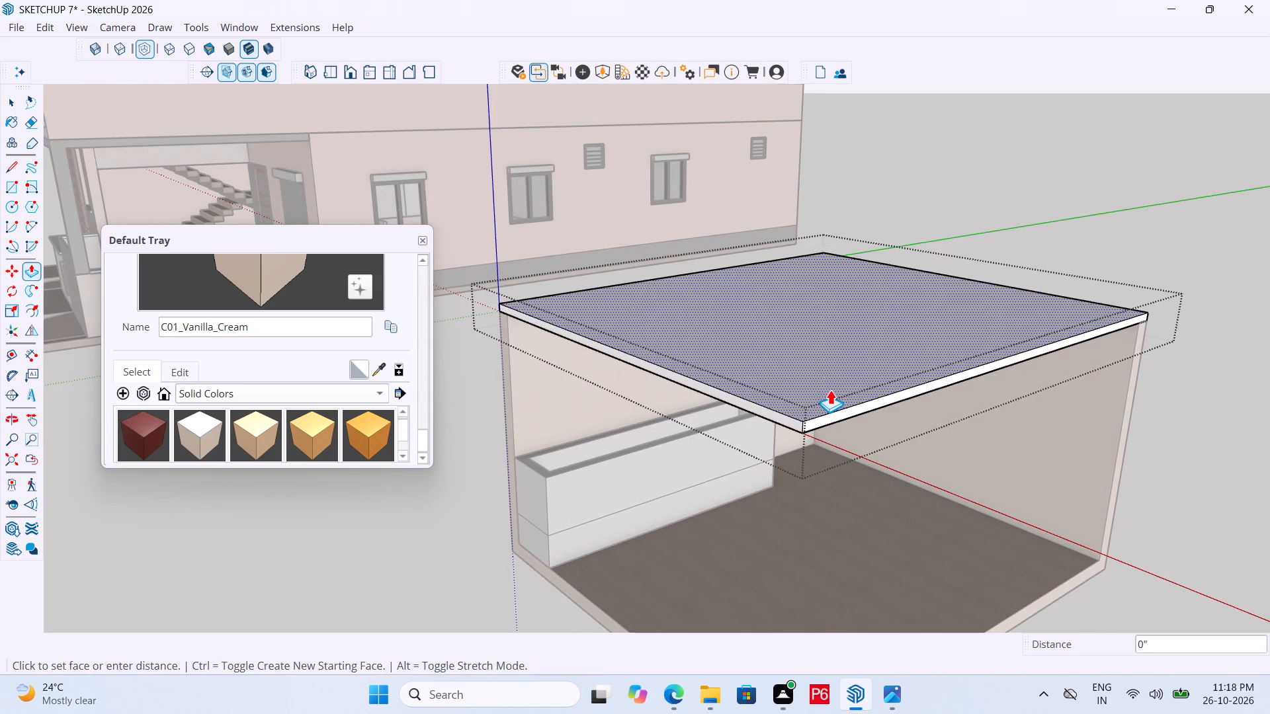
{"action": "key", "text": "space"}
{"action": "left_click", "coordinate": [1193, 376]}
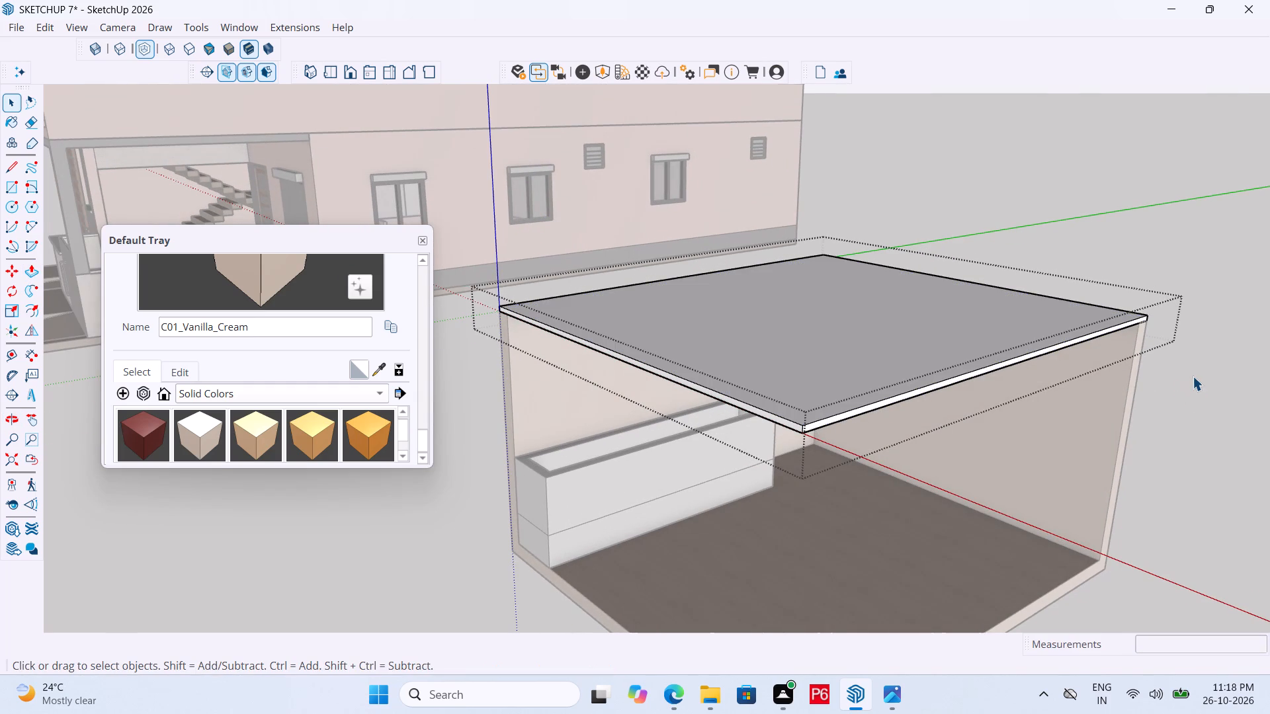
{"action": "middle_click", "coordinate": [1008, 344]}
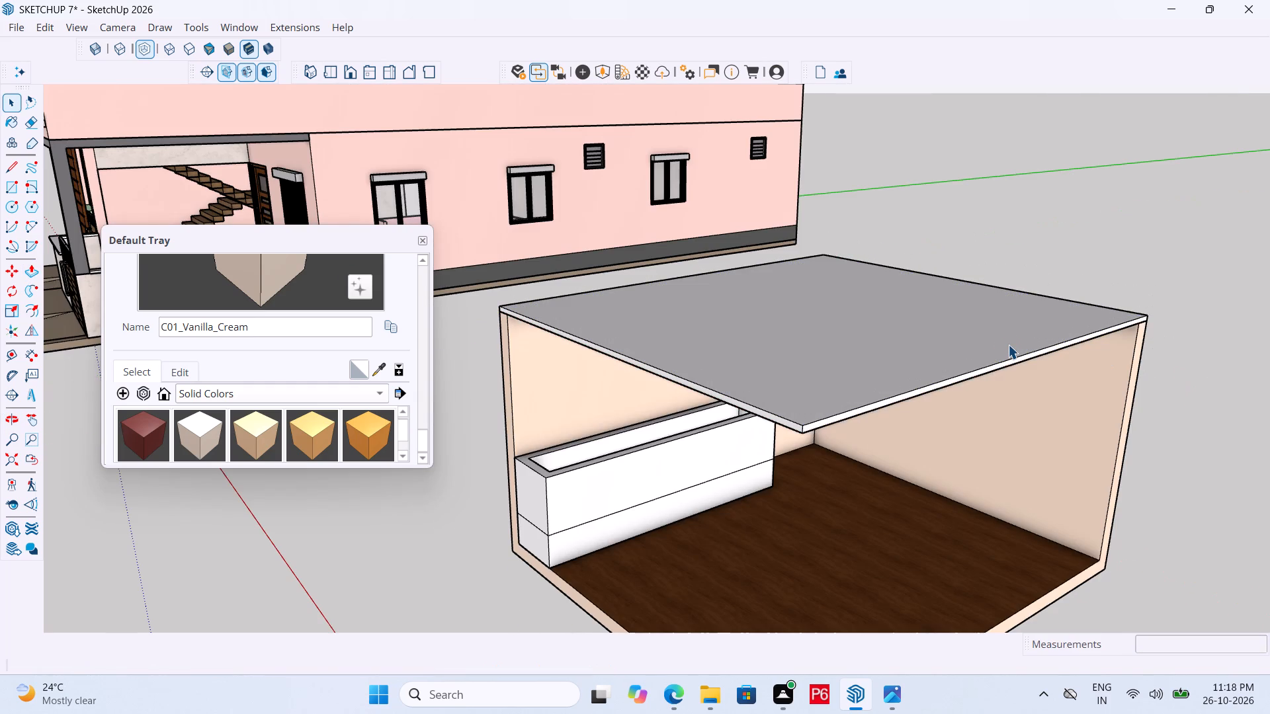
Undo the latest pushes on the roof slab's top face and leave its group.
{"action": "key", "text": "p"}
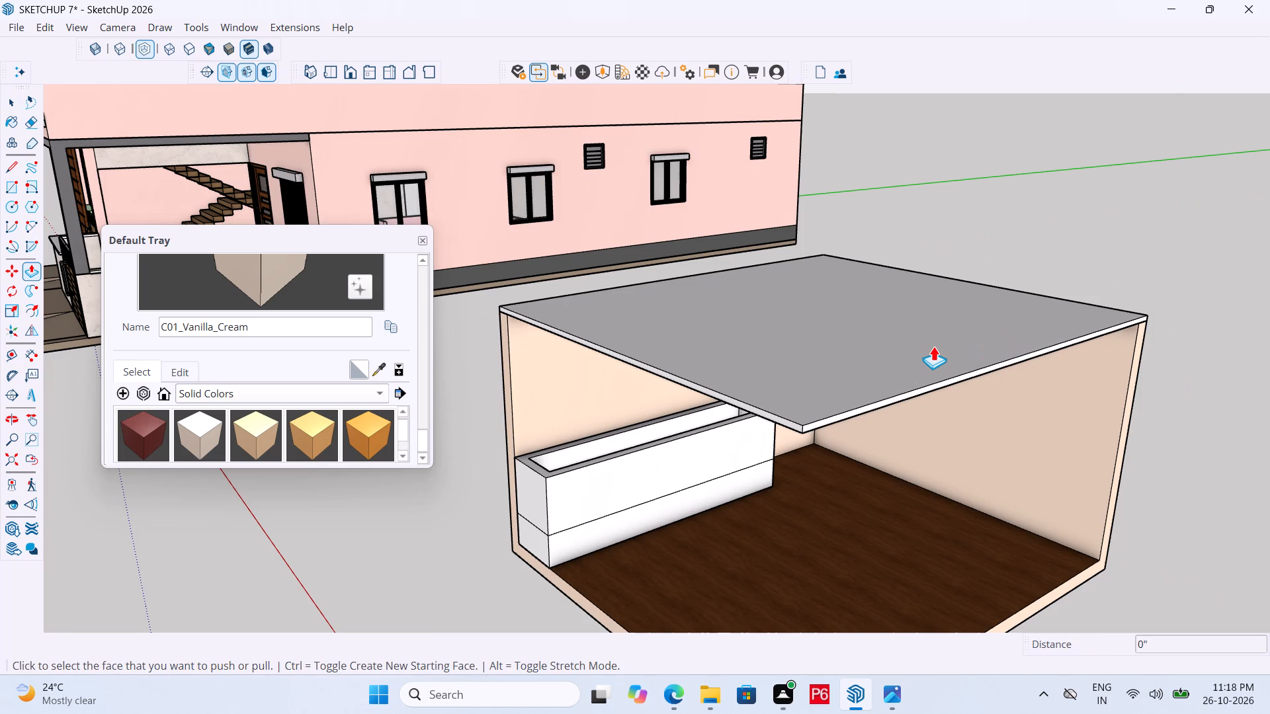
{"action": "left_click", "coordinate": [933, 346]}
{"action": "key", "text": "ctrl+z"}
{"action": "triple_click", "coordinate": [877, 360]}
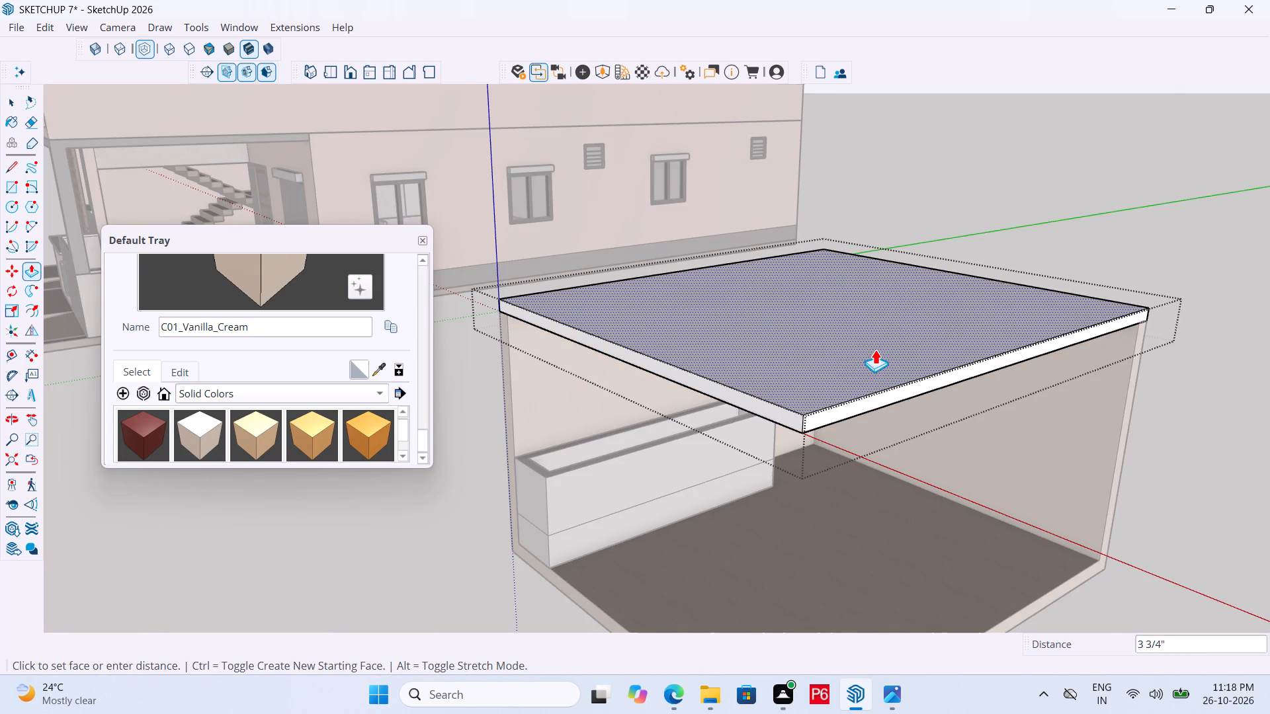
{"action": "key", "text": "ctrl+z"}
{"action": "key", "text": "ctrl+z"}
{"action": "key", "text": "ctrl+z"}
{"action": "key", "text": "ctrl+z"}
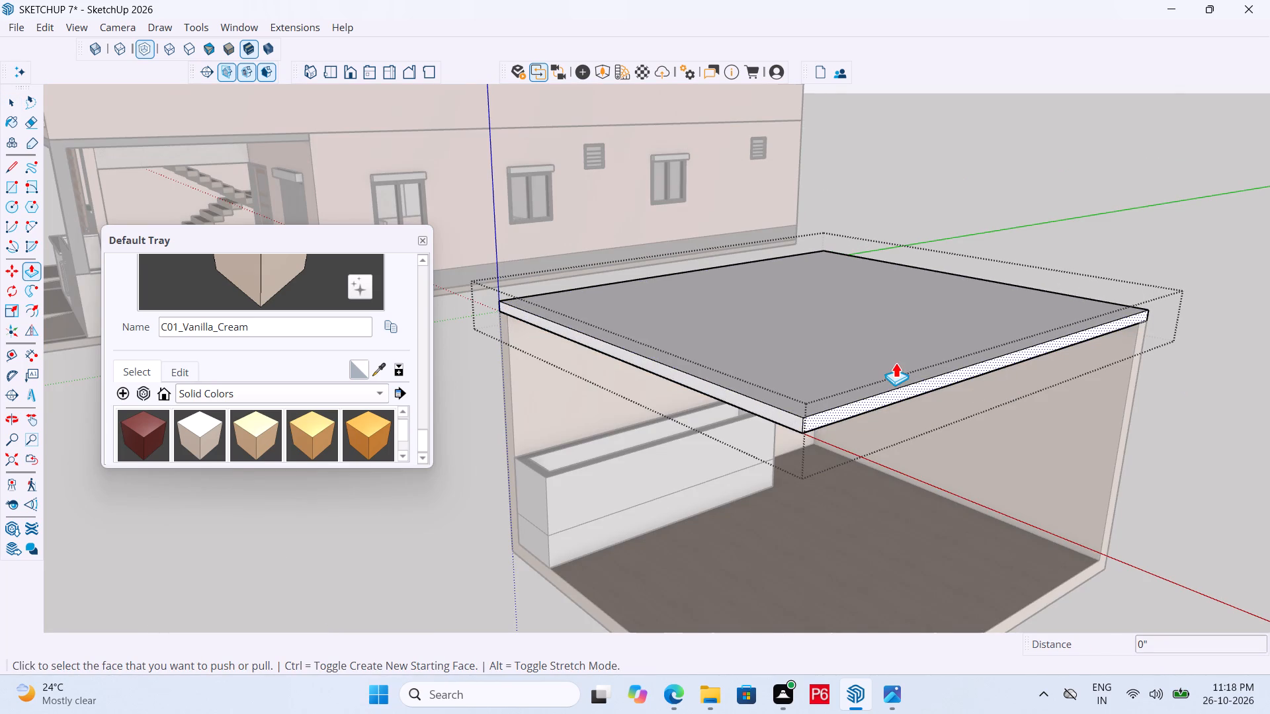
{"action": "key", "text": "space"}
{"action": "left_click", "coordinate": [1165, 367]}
Open the roof slab's group and draw a strip about 11' 3" by 9" on top, near the edge opposite the short wall.
{"action": "middle_click_drag", "start_coordinate": [947, 335], "coordinate": [913, 407]}
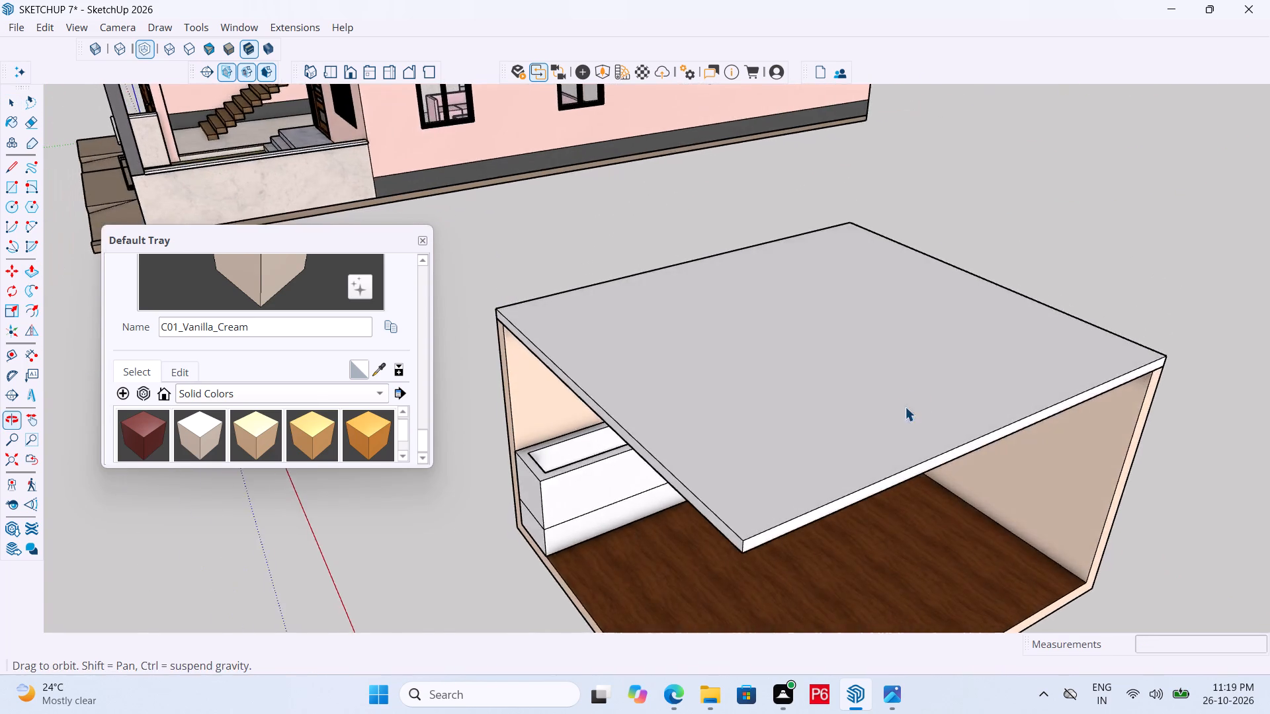
{"action": "scroll", "coordinate": [863, 301], "scroll_direction": "down", "scroll_amount": 6}
{"action": "middle_click_drag", "start_coordinate": [780, 330], "coordinate": [763, 422]}
{"action": "scroll", "coordinate": [775, 274], "scroll_direction": "down", "scroll_amount": 5}
{"action": "middle_click_drag", "start_coordinate": [791, 402], "coordinate": [781, 417]}
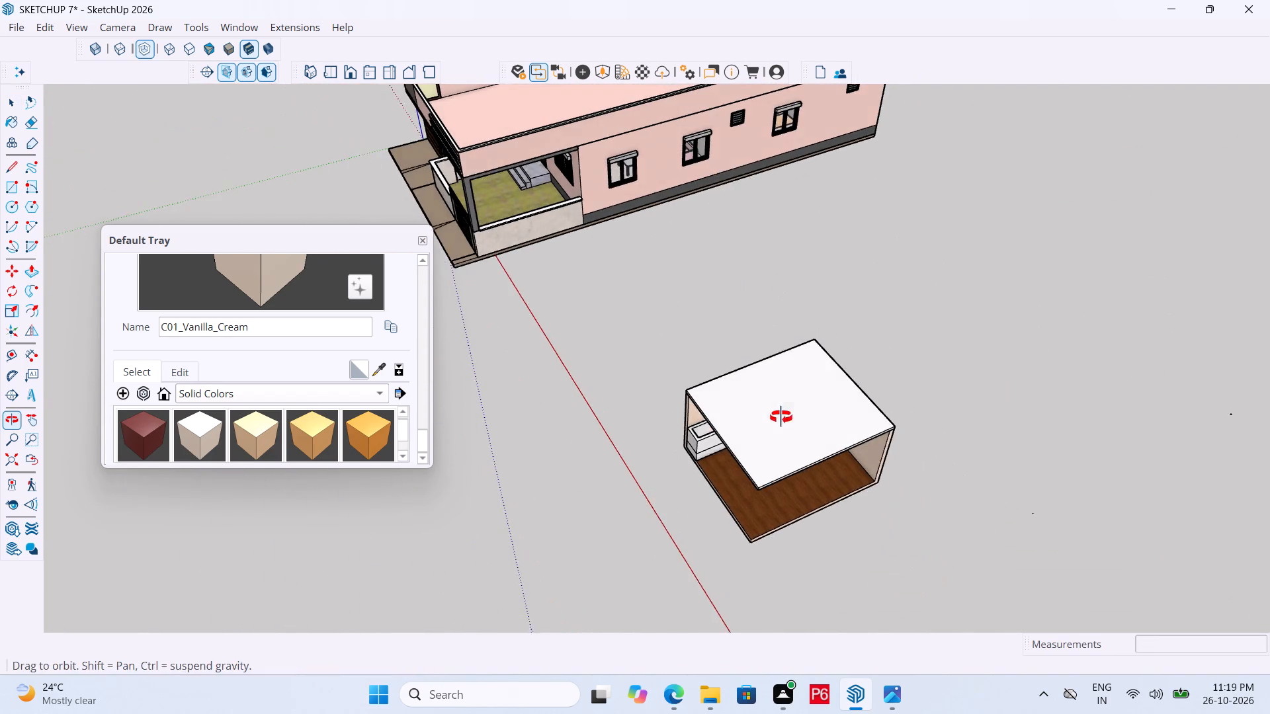
{"action": "middle_click_drag", "start_coordinate": [781, 417], "coordinate": [781, 419]}
{"action": "scroll", "coordinate": [817, 505], "scroll_direction": "up", "scroll_amount": 6}
{"action": "double_click", "coordinate": [739, 382]}
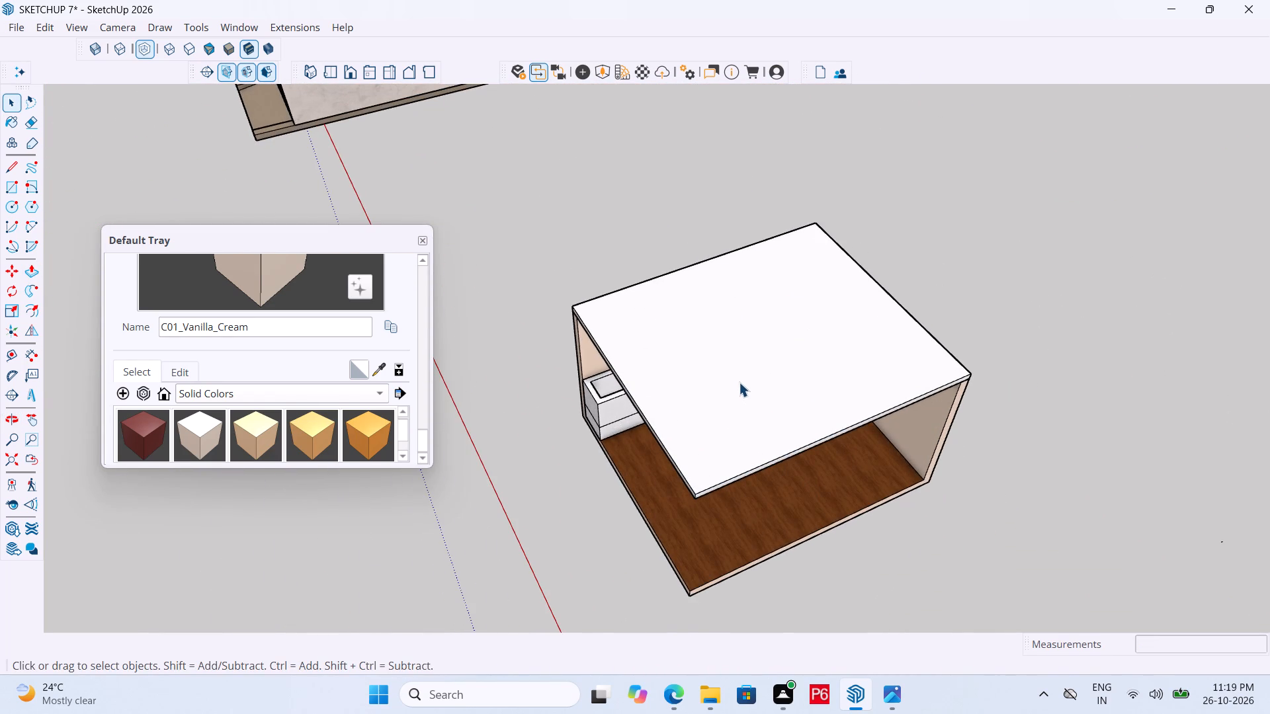
{"action": "left_click", "coordinate": [693, 350]}
{"action": "key", "text": "r"}
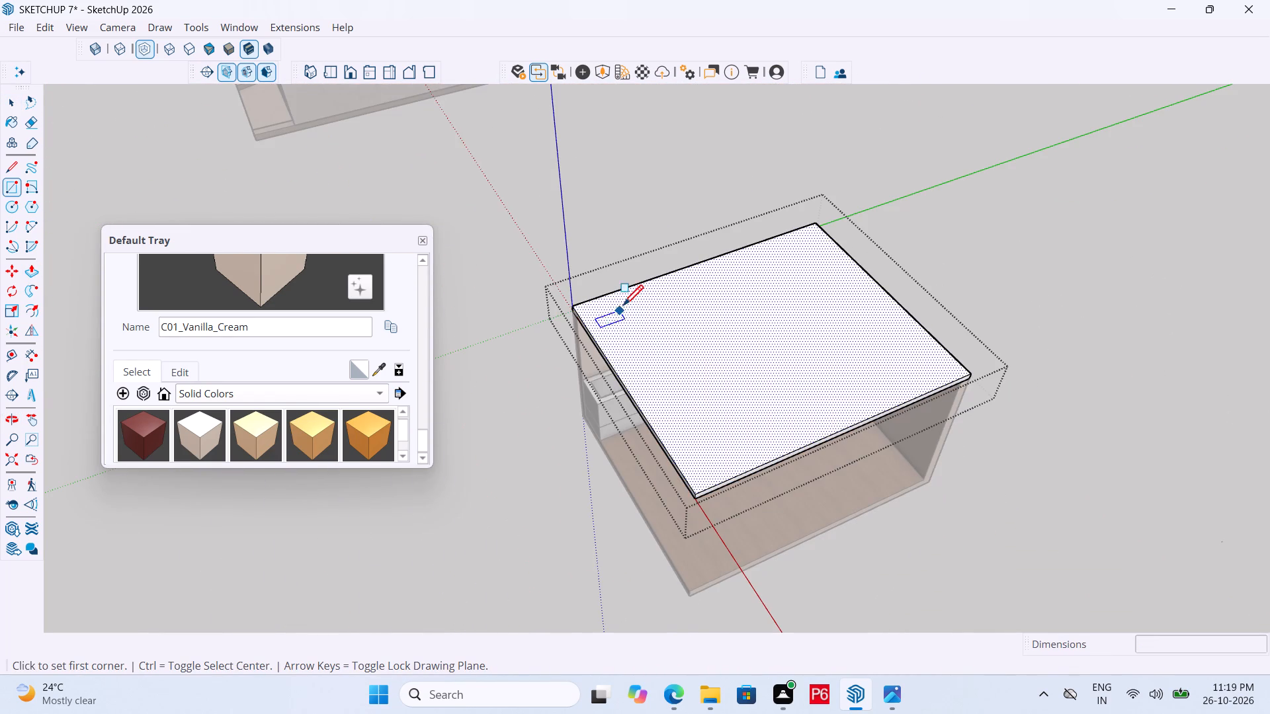
{"action": "left_click", "coordinate": [611, 307]}
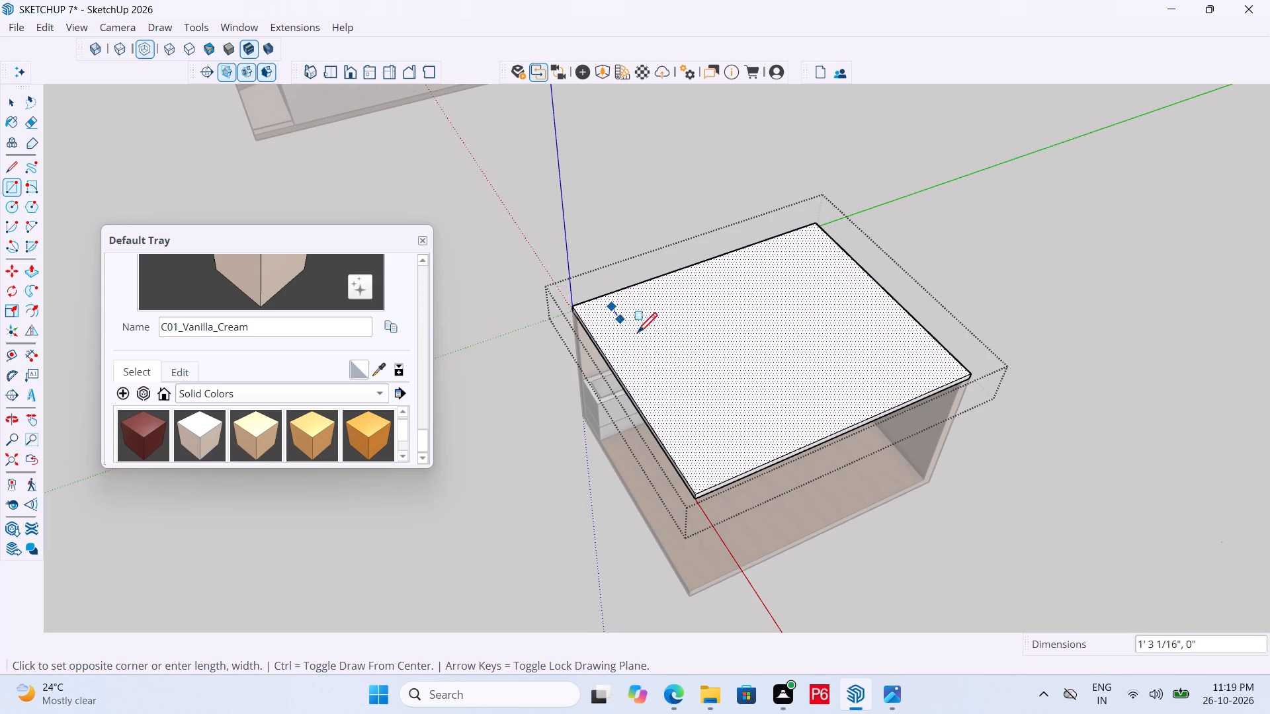
{"action": "left_click", "coordinate": [736, 458]}
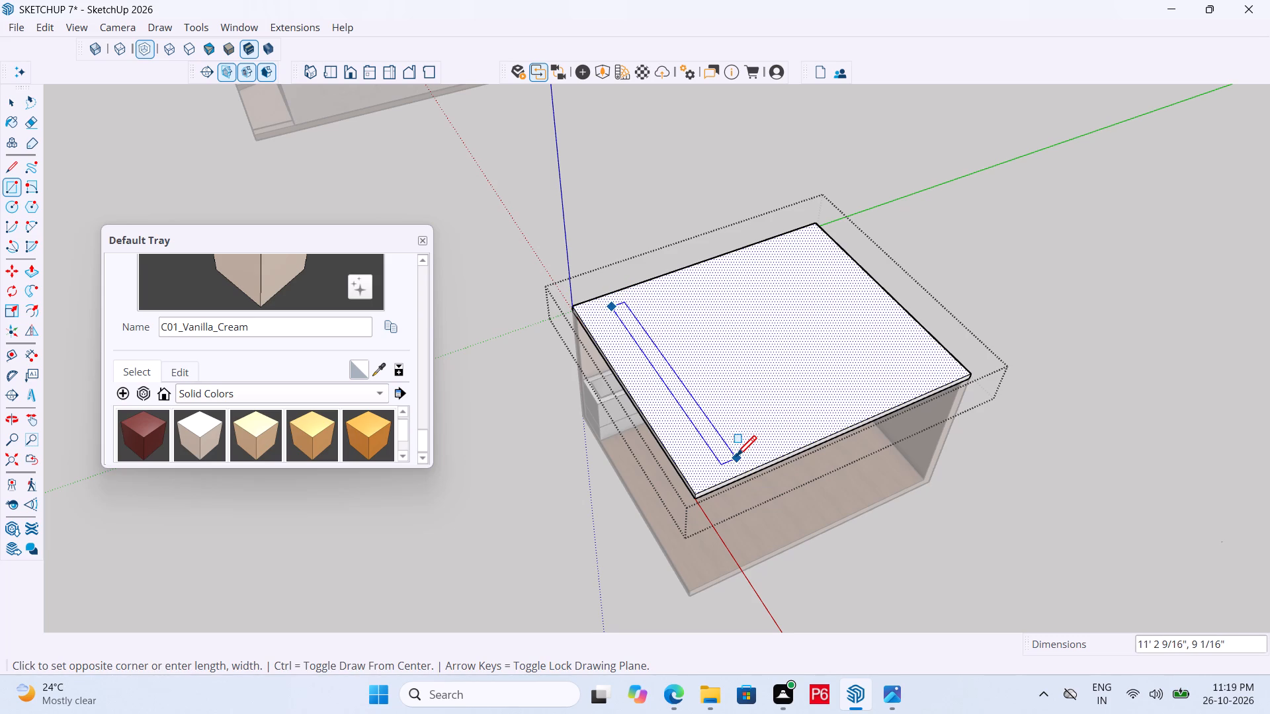
Copy the strip with its edges about 10' 10" across the slab toward the short wall, dividing the distance into 5 equal copies.
{"action": "key", "text": "space"}
{"action": "scroll", "coordinate": [736, 458], "scroll_direction": "up", "scroll_amount": 5}
{"action": "left_click", "coordinate": [718, 458]}
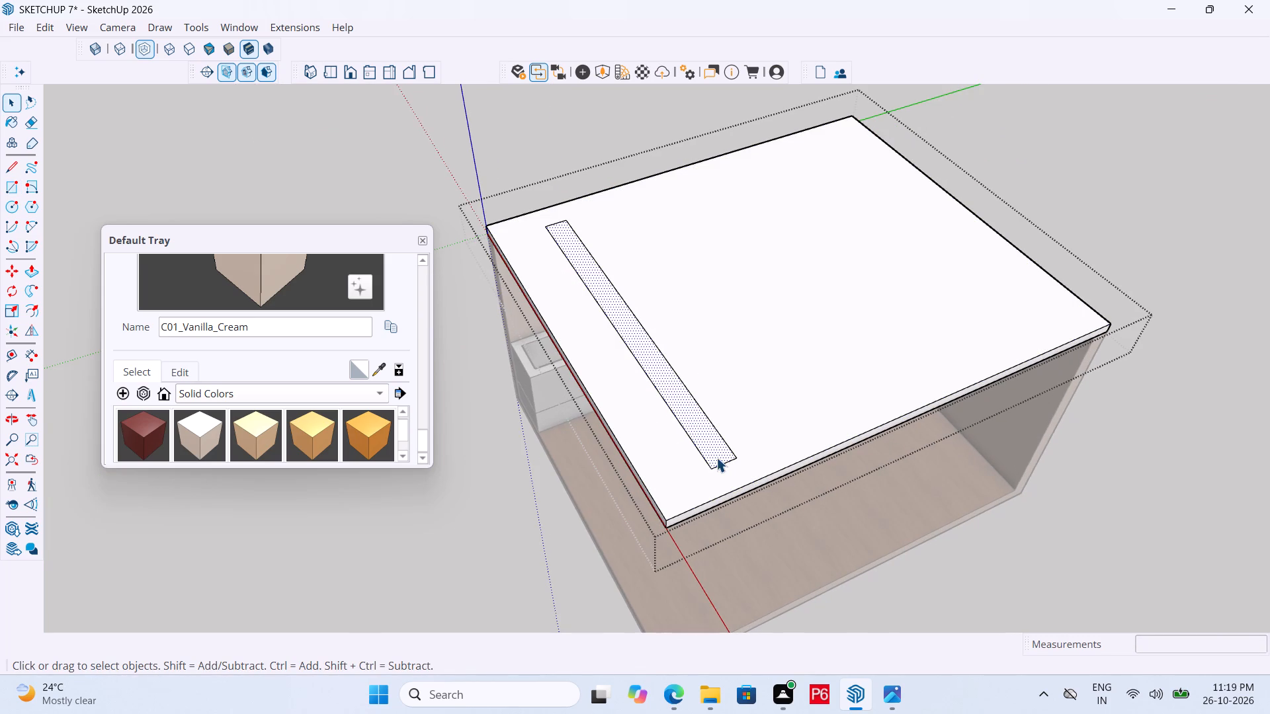
{"action": "double_click", "coordinate": [716, 457]}
{"action": "scroll", "coordinate": [714, 459], "scroll_direction": "up", "scroll_amount": 4}
{"action": "key", "text": "m"}
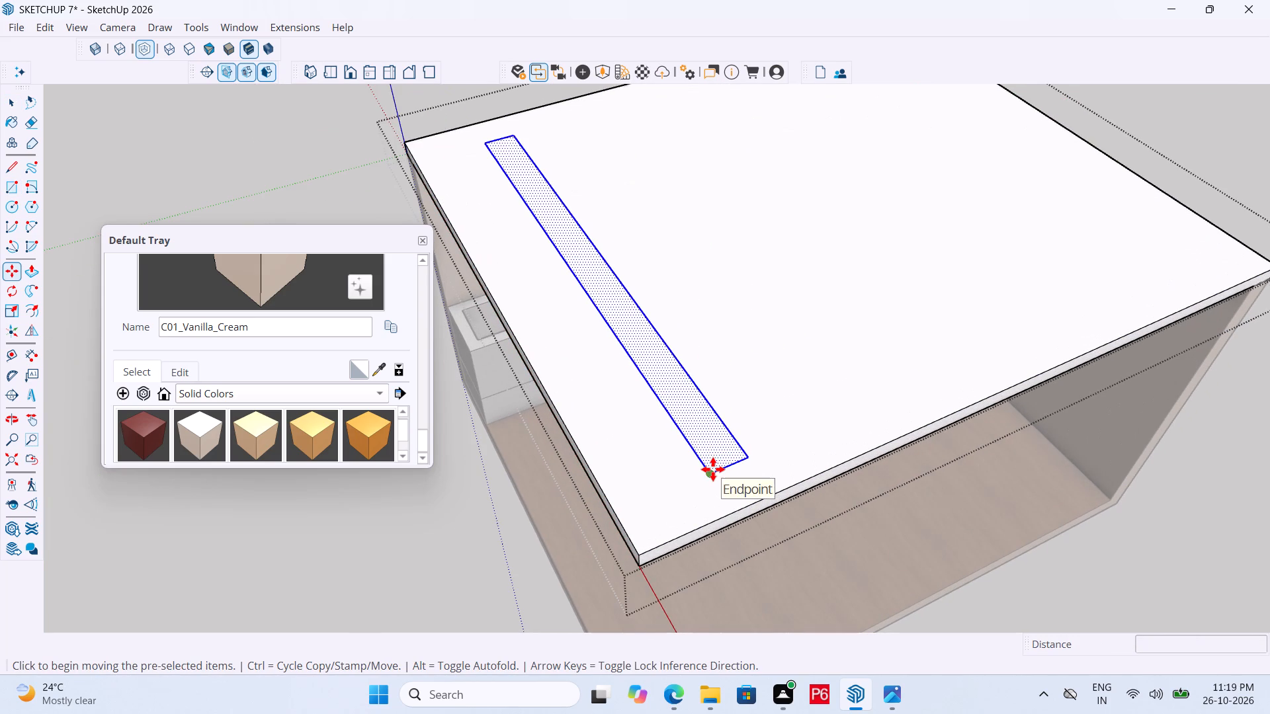
{"action": "left_click", "coordinate": [713, 469]}
{"action": "scroll", "coordinate": [768, 456], "scroll_direction": "down", "scroll_amount": 5}
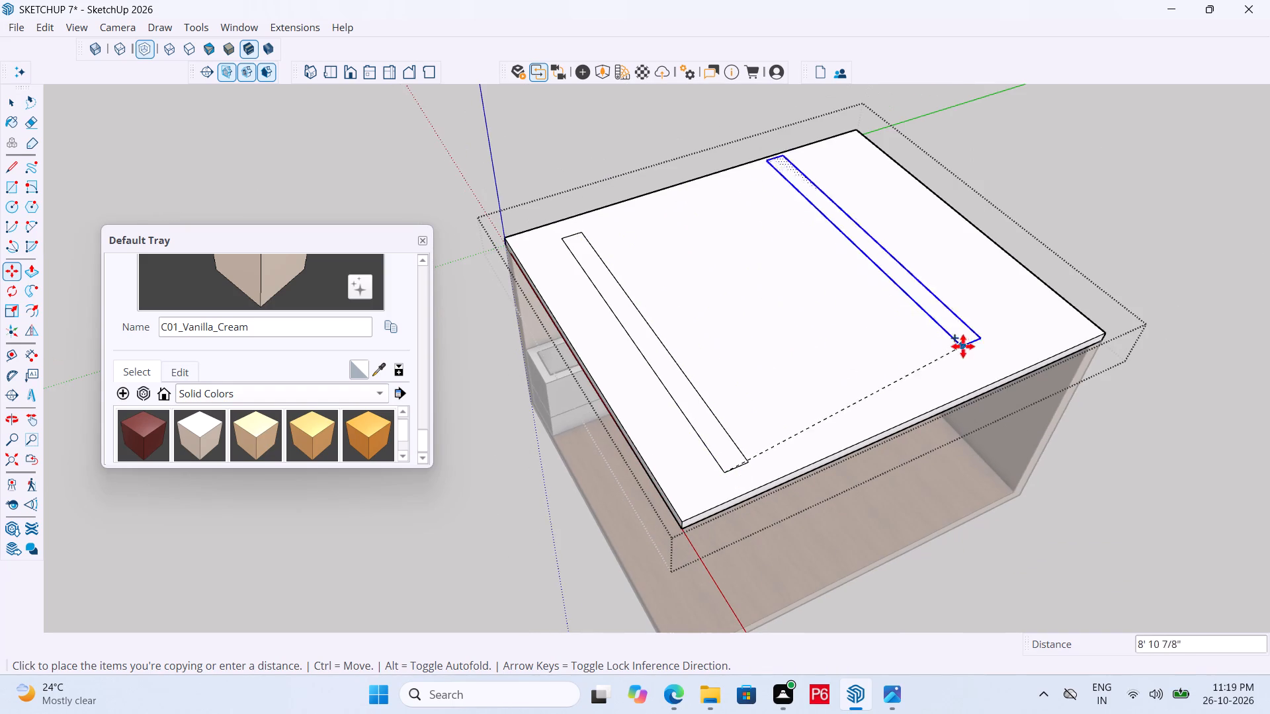
{"action": "left_click", "coordinate": [1027, 340]}
{"action": "key", "text": "slash"}
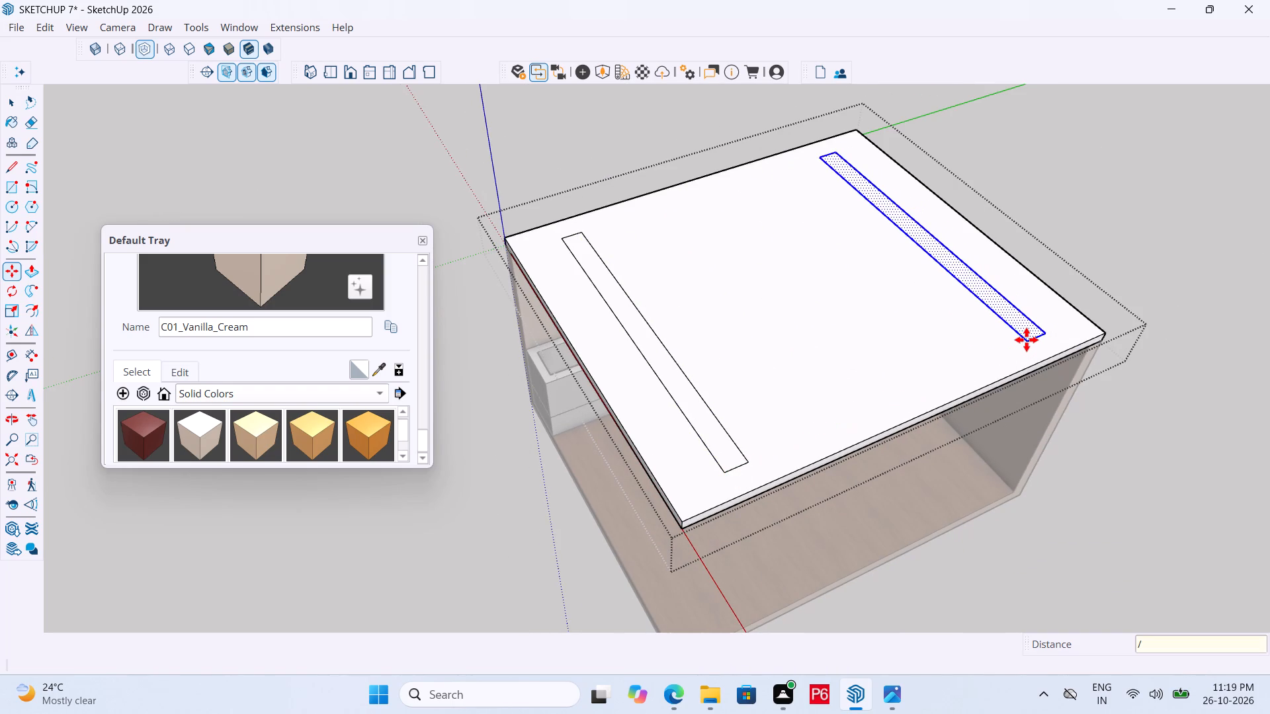
{"action": "key", "text": "5"}
{"action": "key", "text": "Return"}
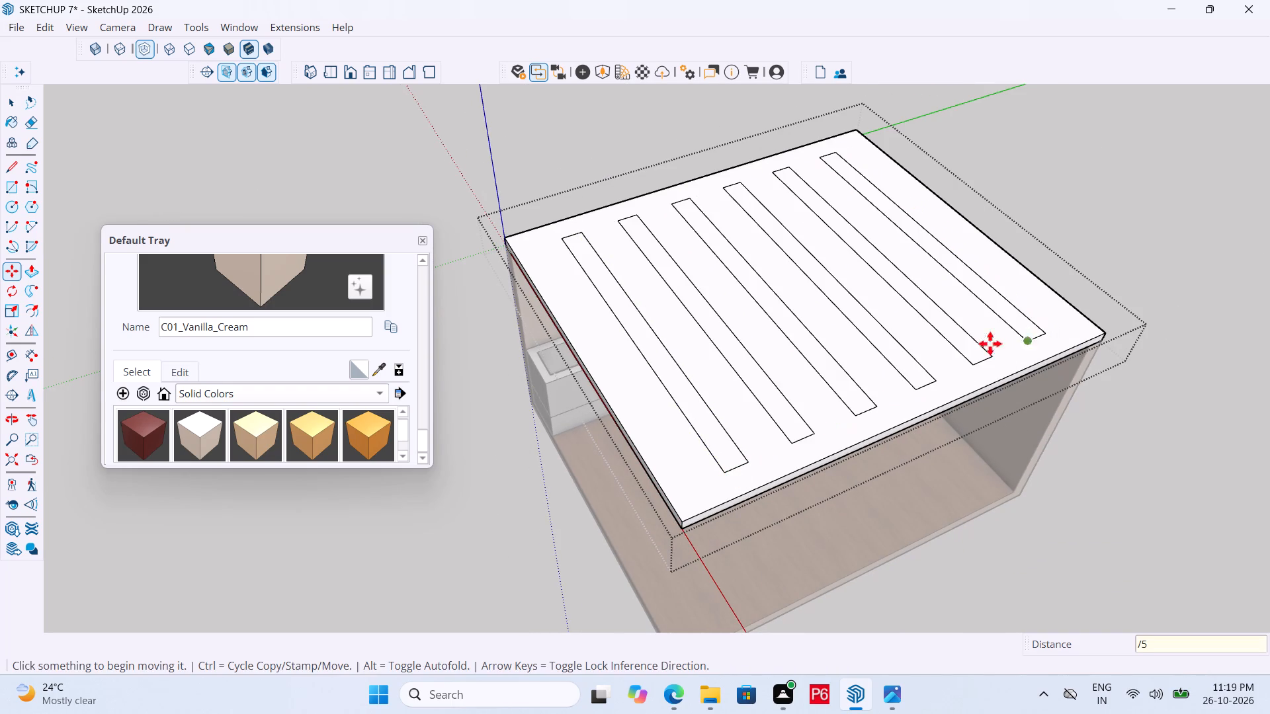
Save the model with the row of roof strips.
{"action": "key", "text": "space"}
{"action": "key", "text": "ctrl+s"}
{"action": "key", "text": "ctrl+s"}
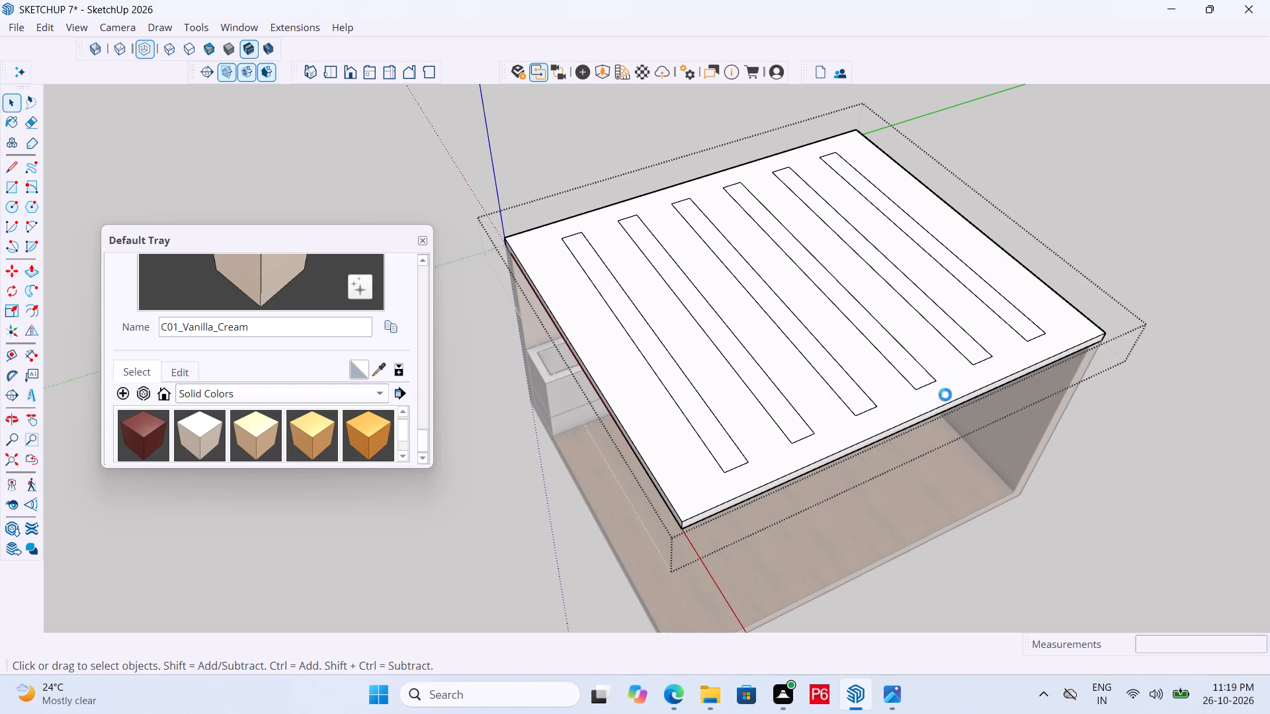
{"action": "key", "text": "ctrl+s"}
{"action": "key", "text": "ctrl+s"}
Push all six strip faces 4" down through the roof slab to cut open slots.
{"action": "key", "text": "p"}
{"action": "left_click", "coordinate": [703, 424]}
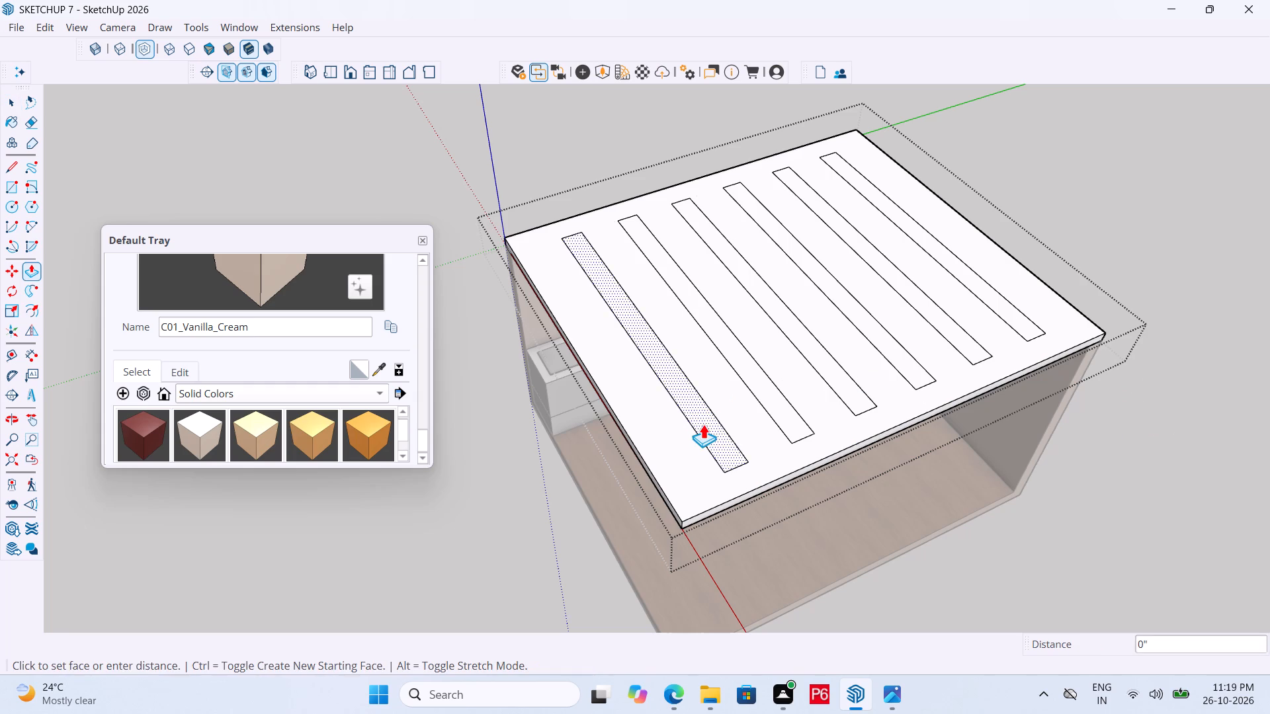
{"action": "middle_click_drag", "start_coordinate": [759, 503], "coordinate": [718, 250]}
{"action": "left_click", "coordinate": [761, 233]}
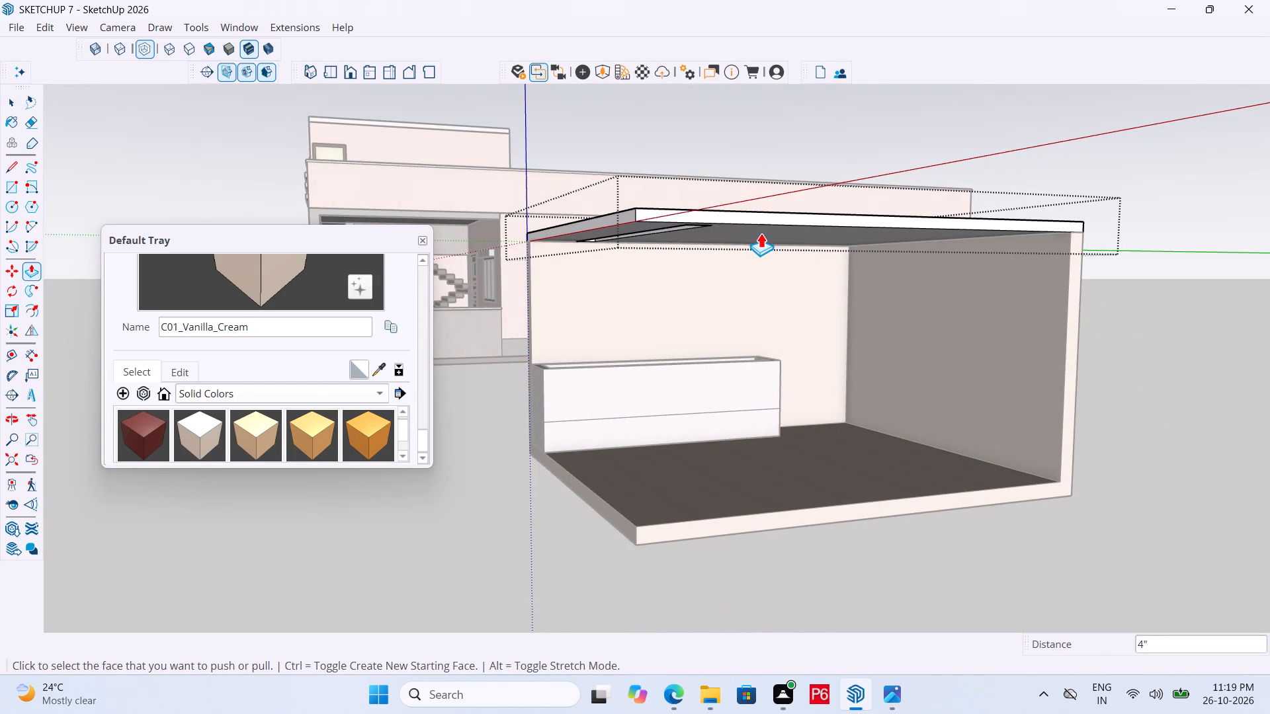
{"action": "middle_click_drag", "start_coordinate": [775, 235], "coordinate": [863, 497]}
{"action": "scroll", "coordinate": [807, 412], "scroll_direction": "up", "scroll_amount": 4}
{"action": "double_click", "coordinate": [817, 407]}
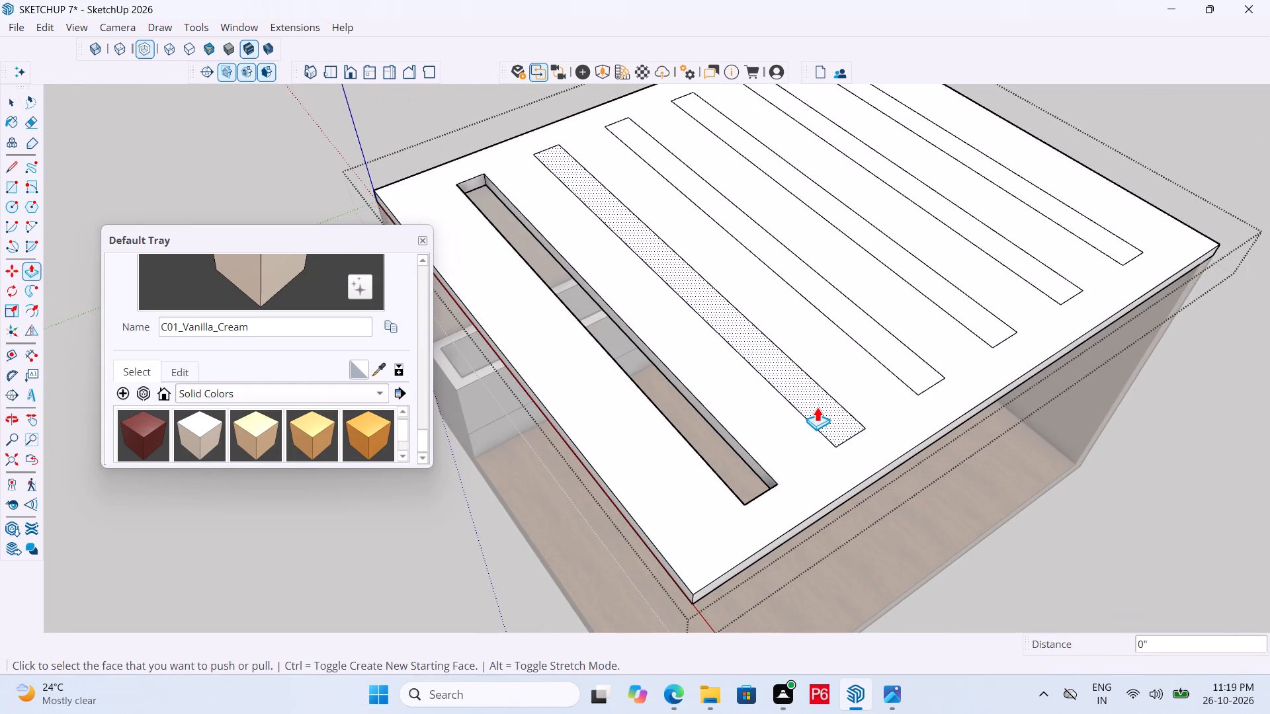
{"action": "double_click", "coordinate": [898, 358]}
{"action": "double_click", "coordinate": [982, 326]}
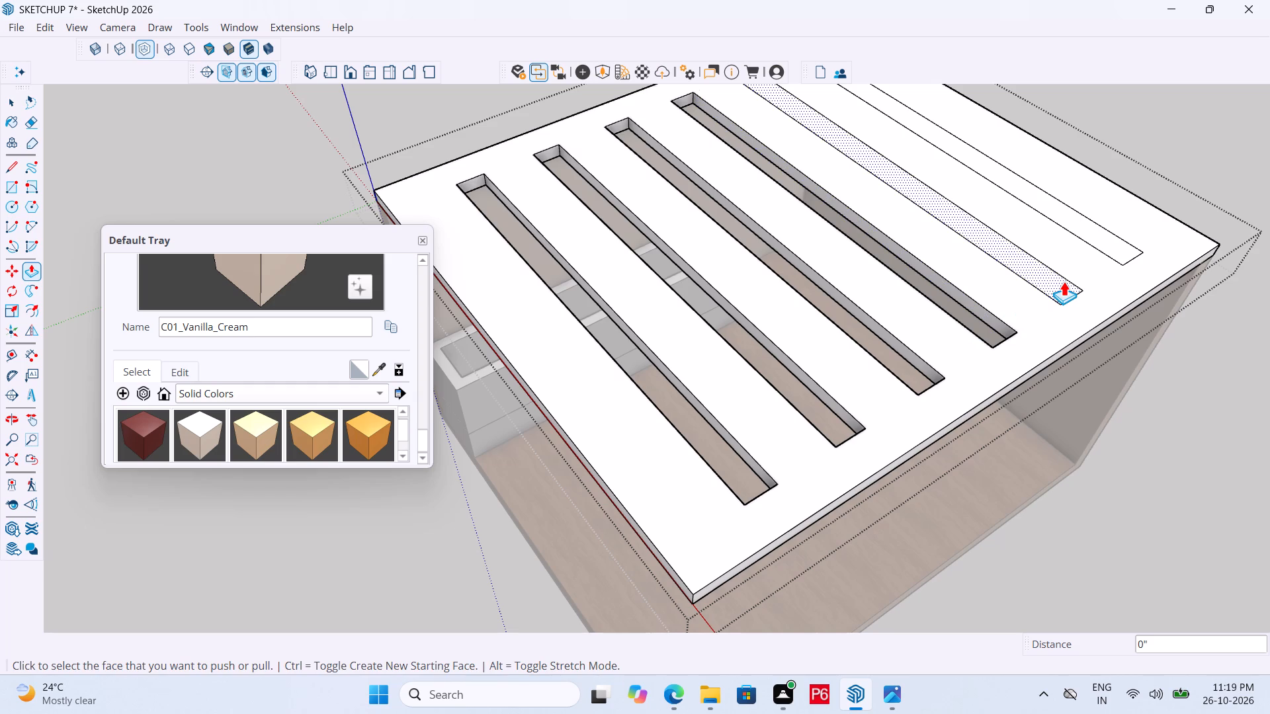
{"action": "double_click", "coordinate": [1064, 282]}
{"action": "left_click", "coordinate": [1122, 247]}
{"action": "left_click", "coordinate": [1122, 247]}
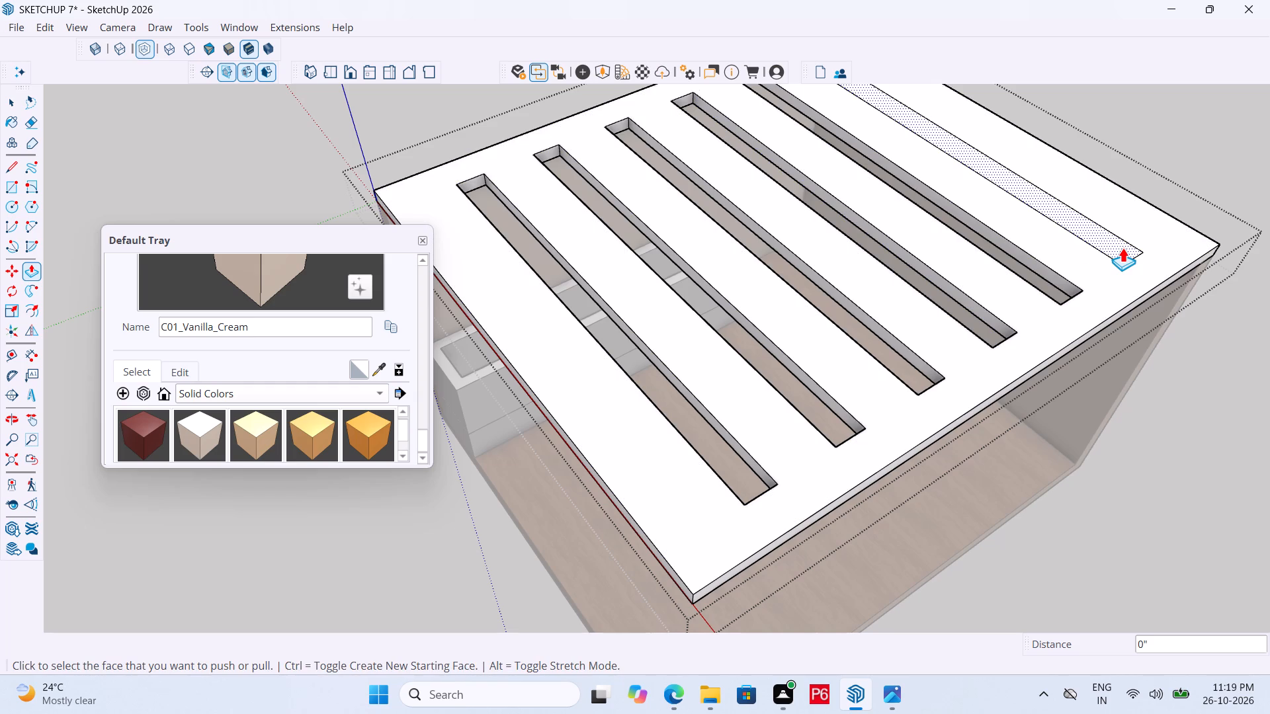
Leave the roof slab's group and paint the whole slab with the solid colour M08_Obsidian_Black.
{"action": "scroll", "coordinate": [970, 257], "scroll_direction": "down", "scroll_amount": 6}
{"action": "middle_click_drag", "start_coordinate": [894, 349], "coordinate": [884, 334]}
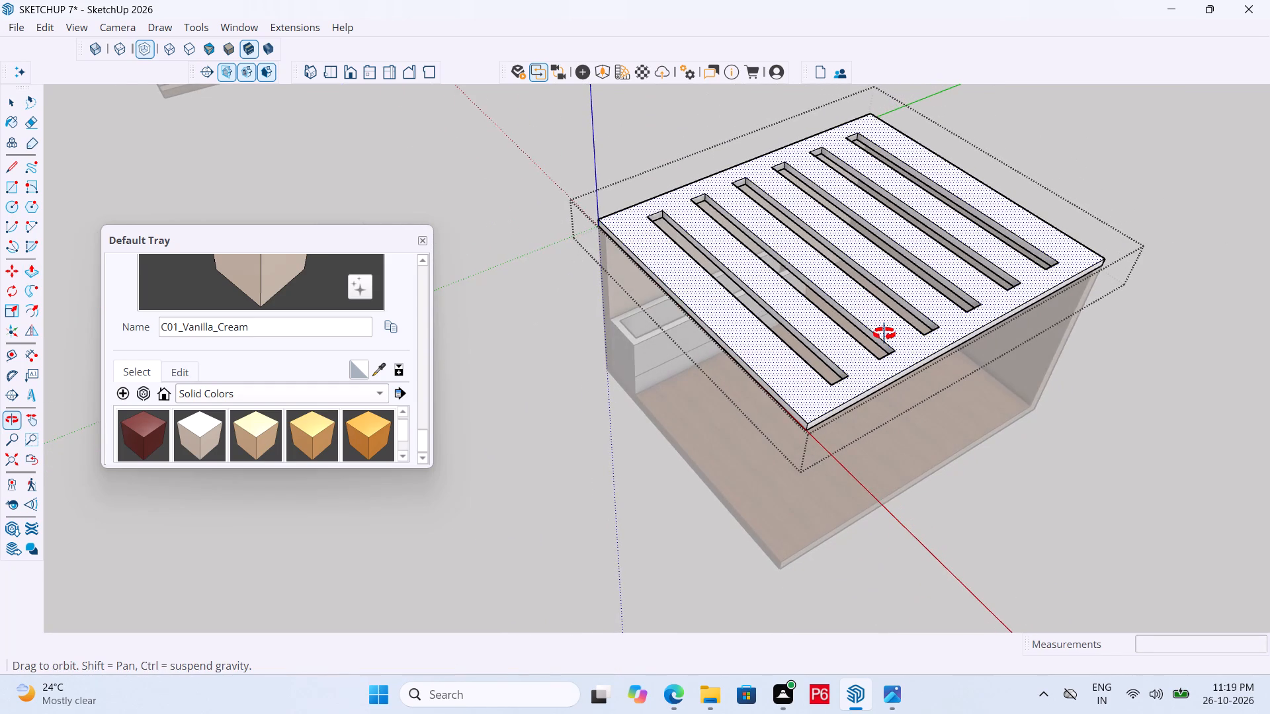
{"action": "middle_click_drag", "start_coordinate": [884, 334], "coordinate": [884, 335]}
{"action": "scroll", "coordinate": [289, 426], "scroll_direction": "down", "scroll_amount": 5}
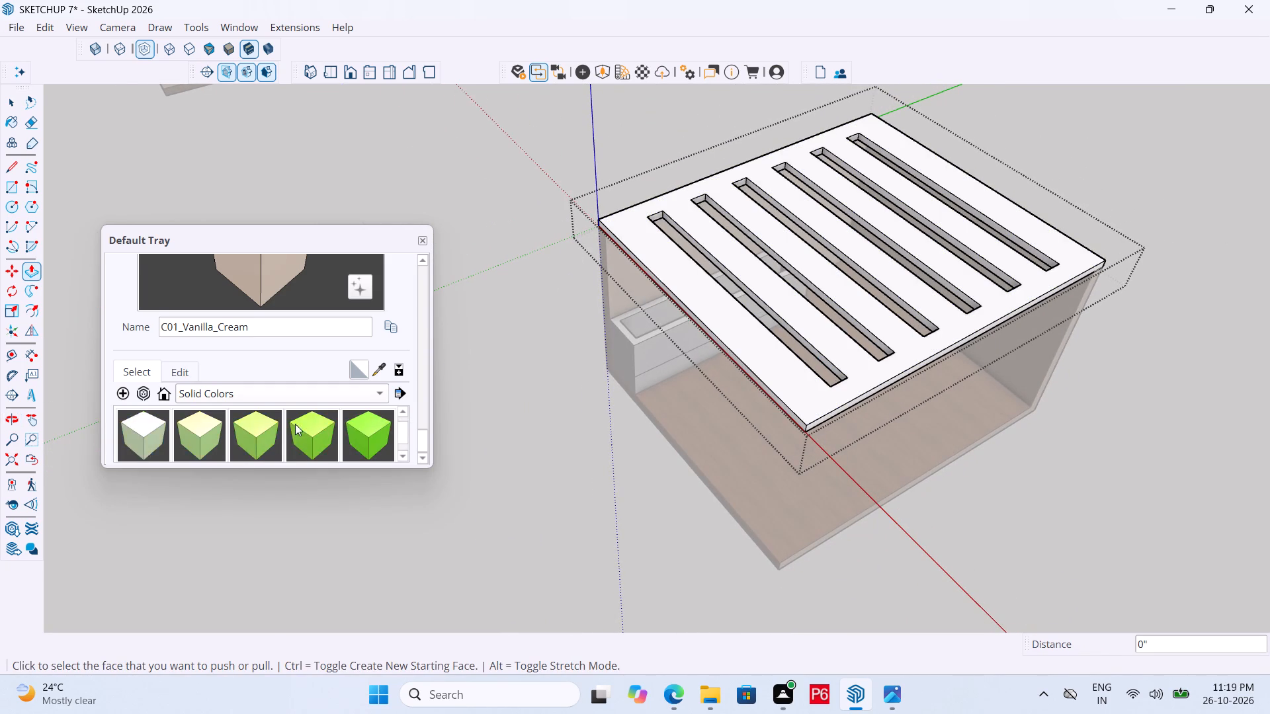
{"action": "scroll", "coordinate": [295, 424], "scroll_direction": "down", "scroll_amount": 7}
{"action": "key", "text": "space"}
{"action": "left_click", "coordinate": [488, 426]}
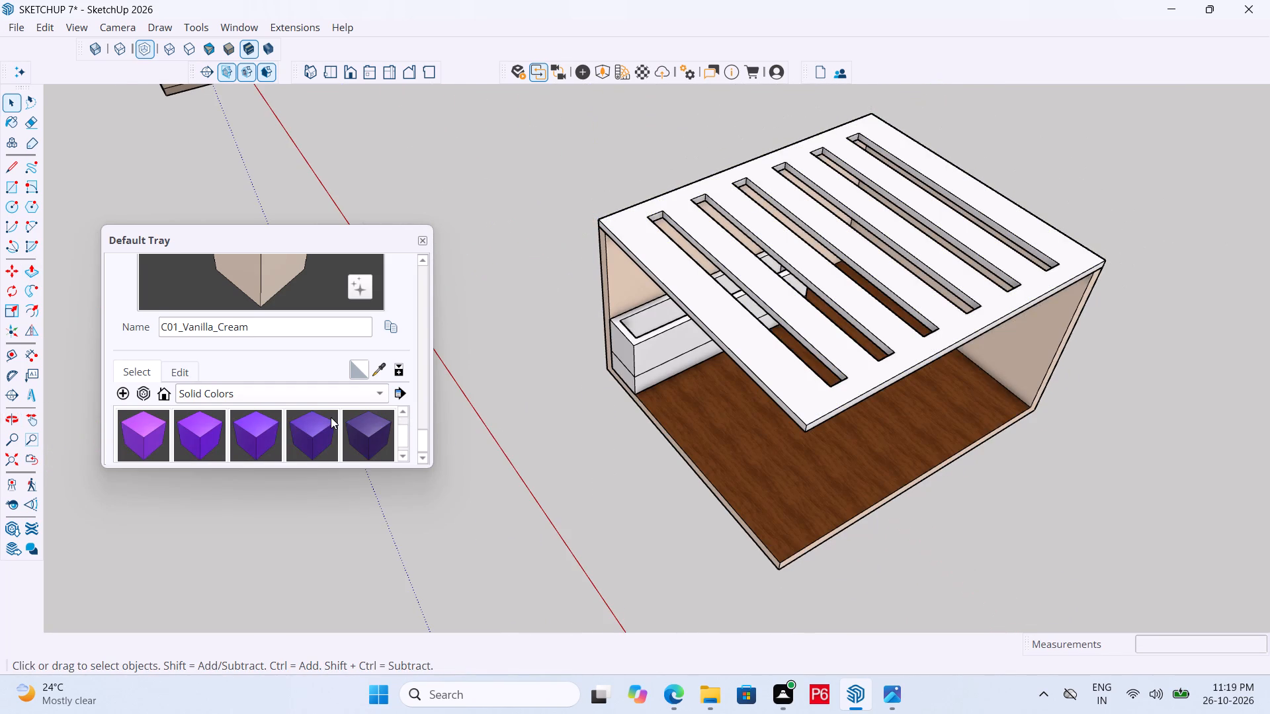
{"action": "scroll", "coordinate": [345, 415], "scroll_direction": "down", "scroll_amount": 8}
{"action": "scroll", "coordinate": [321, 418], "scroll_direction": "up", "scroll_amount": 1}
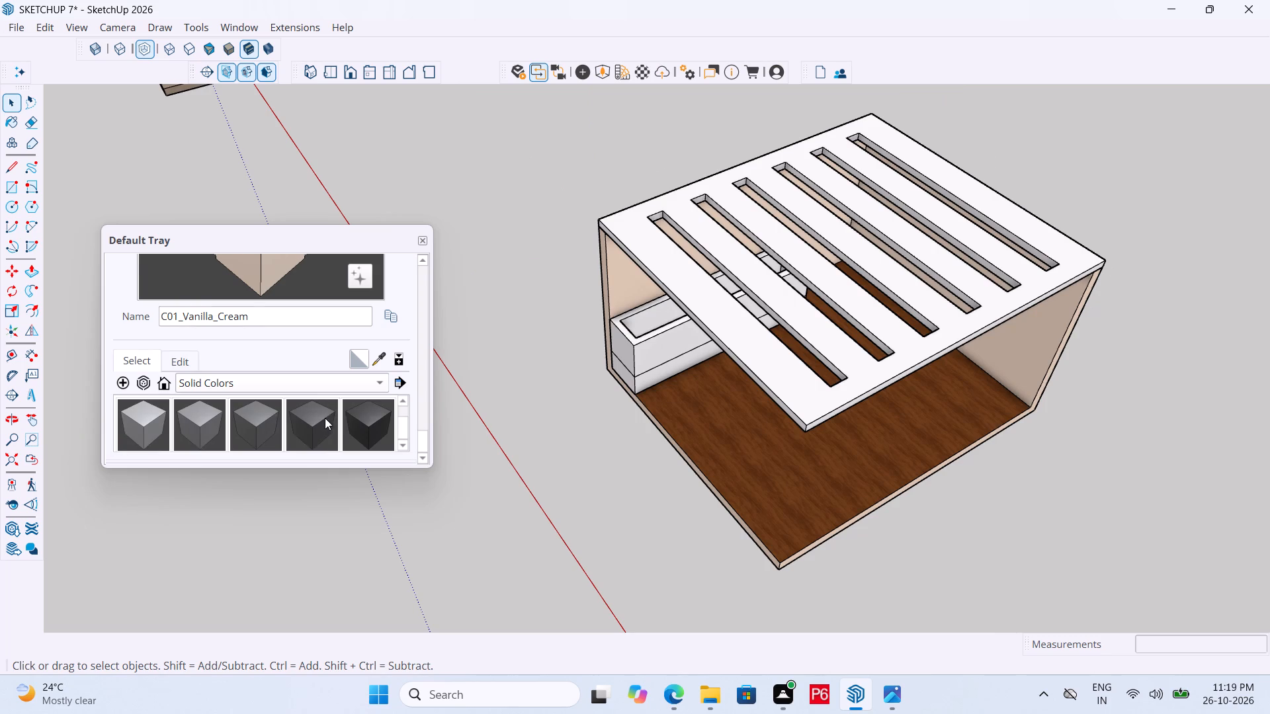
{"action": "left_click", "coordinate": [362, 421]}
{"action": "left_click", "coordinate": [758, 334]}
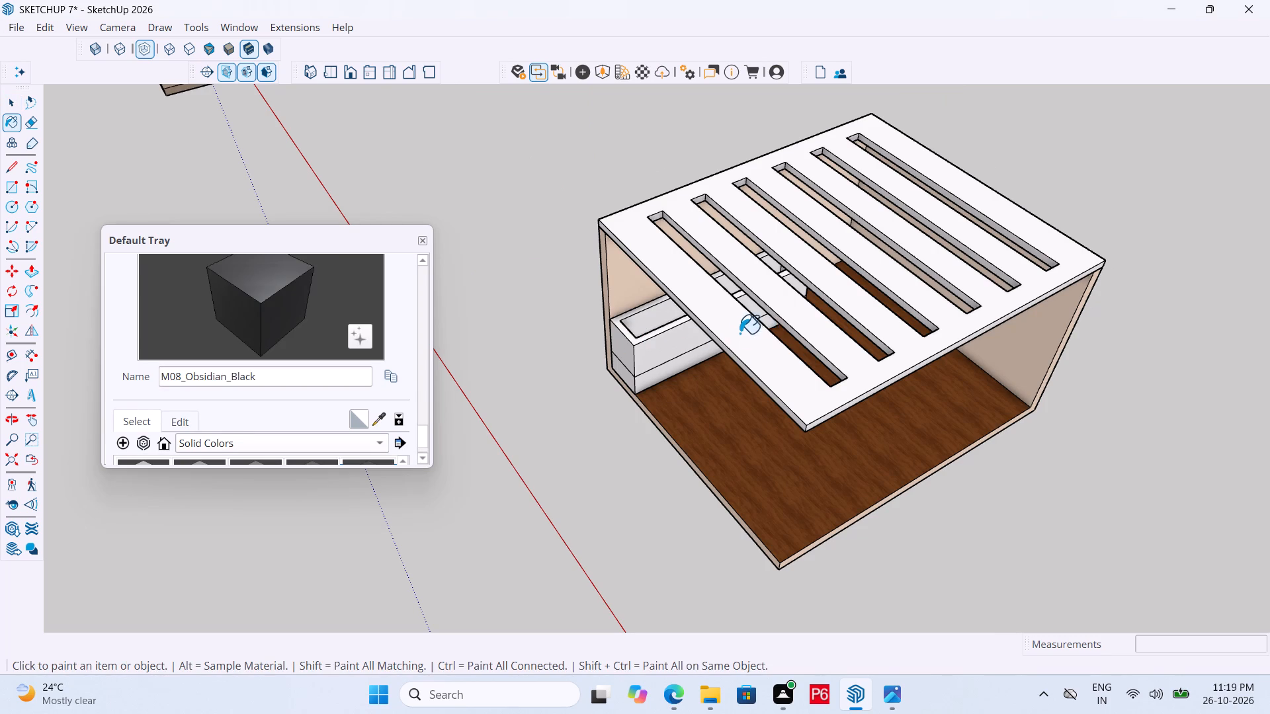
{"action": "middle_click_drag", "start_coordinate": [769, 370], "coordinate": [847, 204]}
{"action": "key", "text": "space"}
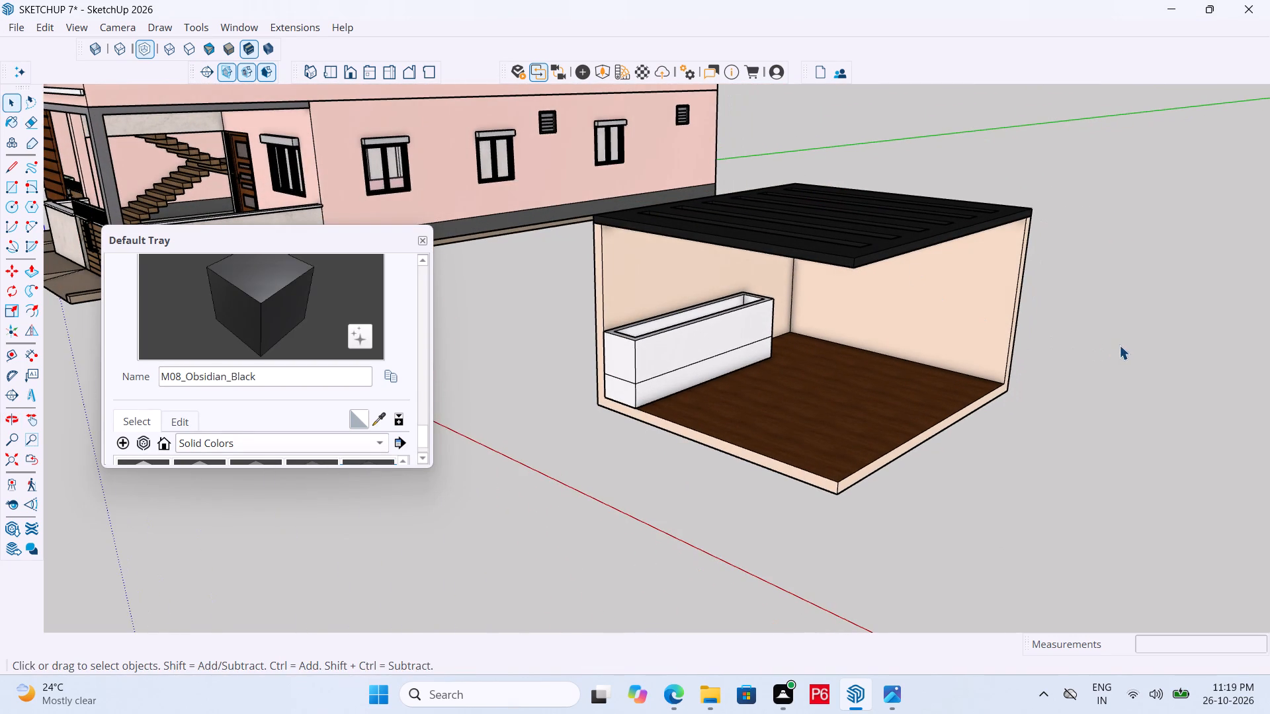
Save the model with the slotted black roof.
{"action": "key", "text": "ctrl+s"}
{"action": "key", "text": "ctrl+s"}
{"action": "key", "text": "ctrl+s"}
{"action": "key", "text": "ctrl+s"}
{"action": "key", "text": "ctrl+s"}
{"action": "key", "text": "ctrl+s"}
{"action": "key", "text": "ctrl+s"}
Open the group of the room's walls and floor and select the short wall's inner face.
{"action": "middle_click_drag", "start_coordinate": [988, 325], "coordinate": [905, 317], "text": "ctrl"}
{"action": "scroll", "coordinate": [902, 319], "scroll_direction": "down", "scroll_amount": 5}
{"action": "middle_click_drag", "start_coordinate": [828, 319], "coordinate": [872, 319]}
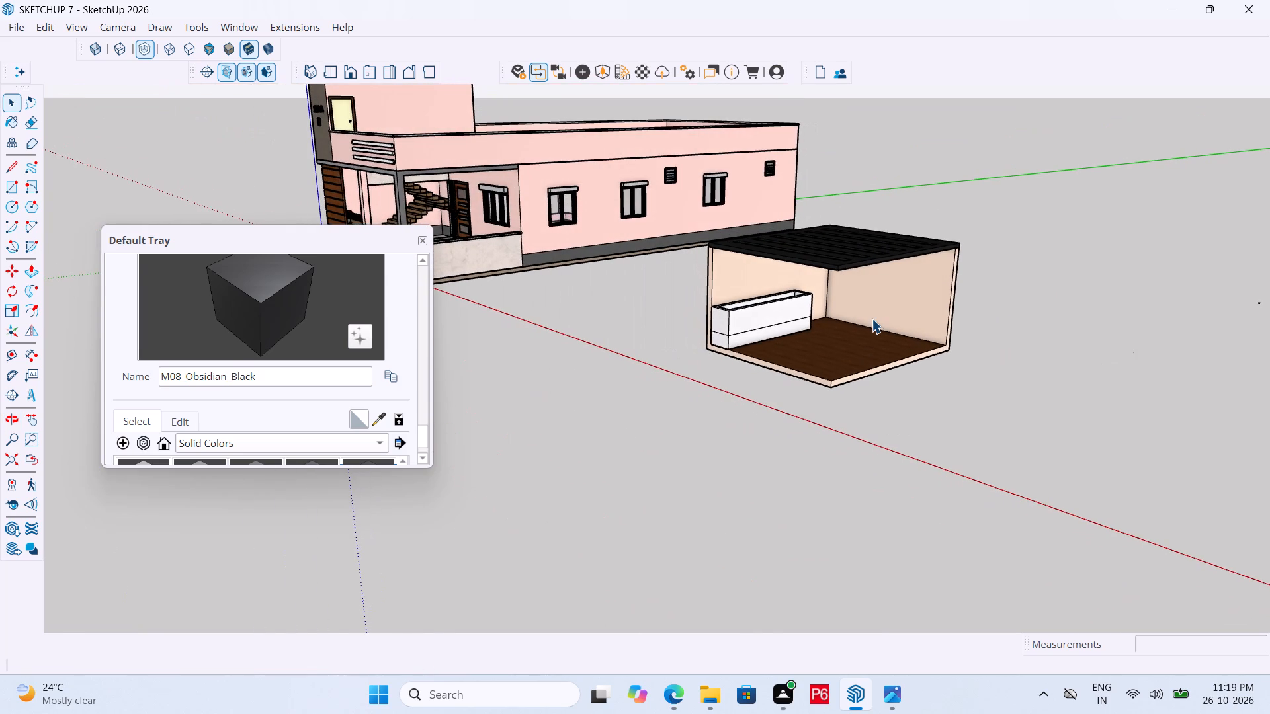
{"action": "middle_click_drag", "start_coordinate": [835, 303], "coordinate": [808, 296]}
{"action": "scroll", "coordinate": [798, 299], "scroll_direction": "up", "scroll_amount": 2}
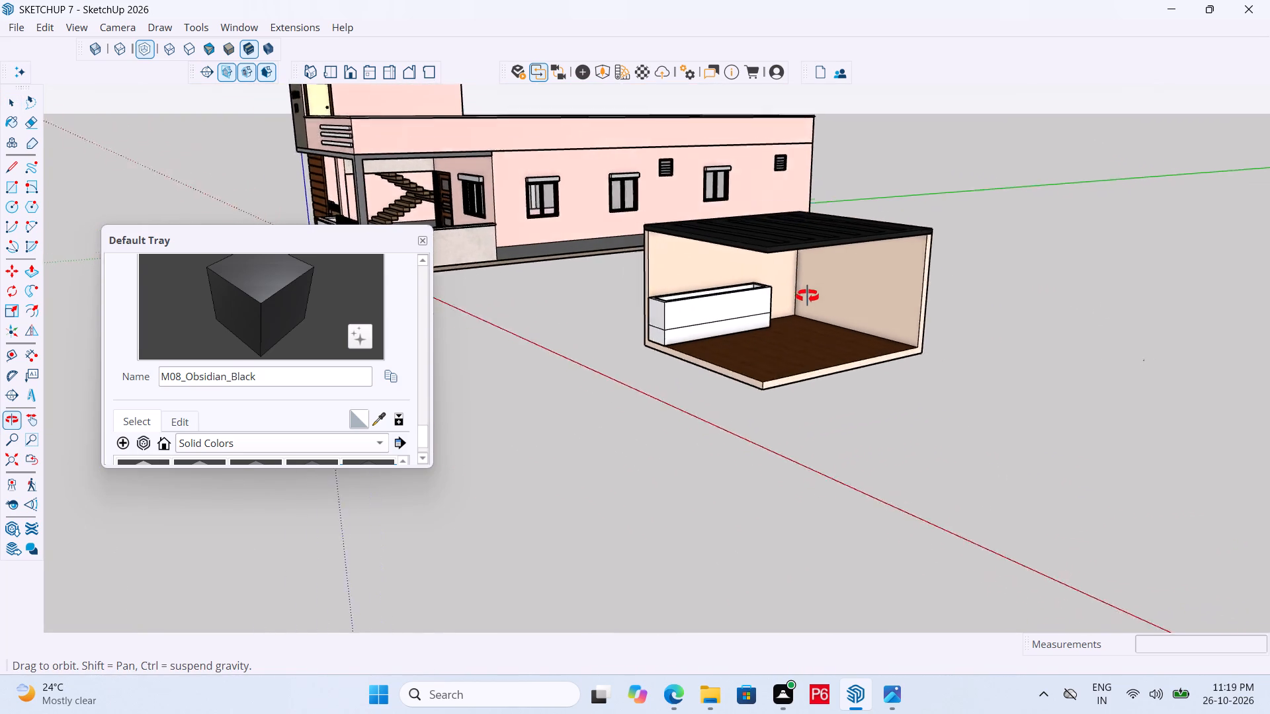
{"action": "middle_click_drag", "start_coordinate": [808, 296], "coordinate": [809, 296]}
{"action": "scroll", "coordinate": [808, 296], "scroll_direction": "up", "scroll_amount": 2}
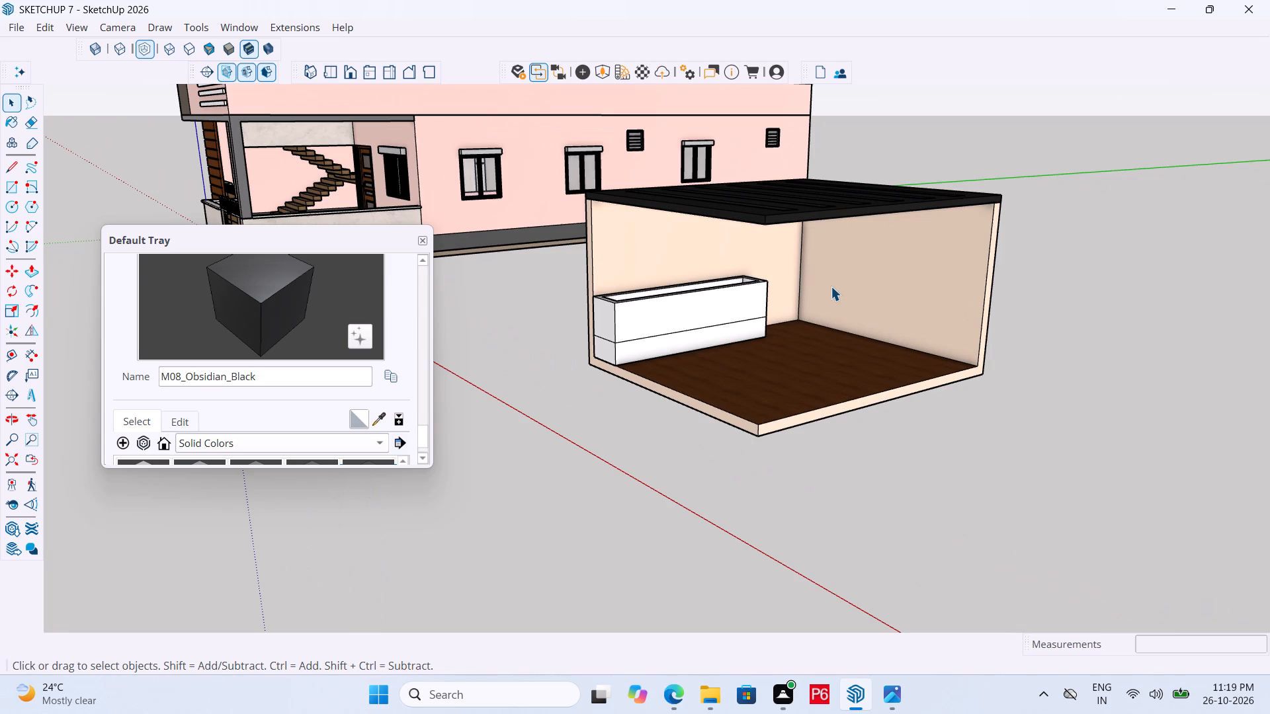
{"action": "middle_click_drag", "start_coordinate": [830, 285], "coordinate": [820, 285]}
{"action": "scroll", "coordinate": [946, 317], "scroll_direction": "up", "scroll_amount": 4}
{"action": "middle_click_drag", "start_coordinate": [959, 310], "coordinate": [982, 311]}
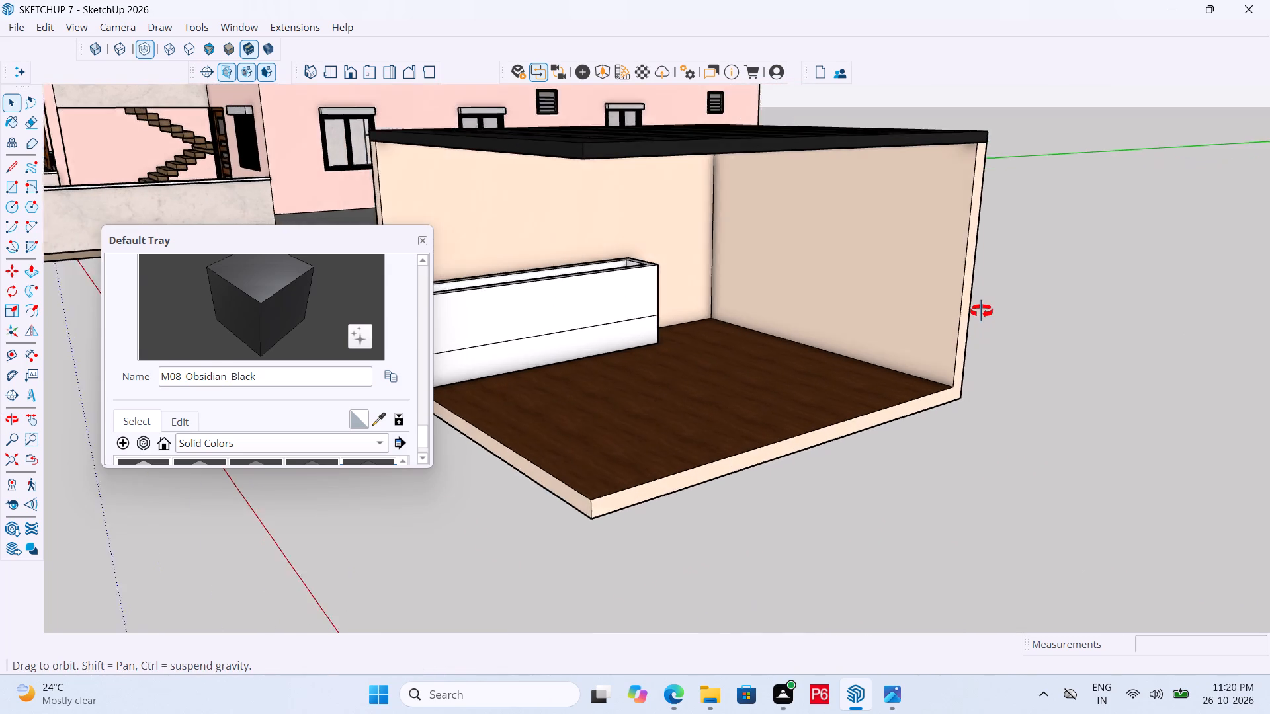
{"action": "middle_click_drag", "start_coordinate": [982, 311], "coordinate": [990, 280]}
{"action": "left_click", "coordinate": [931, 256]}
{"action": "double_click", "coordinate": [909, 235]}
{"action": "left_click", "coordinate": [896, 218]}
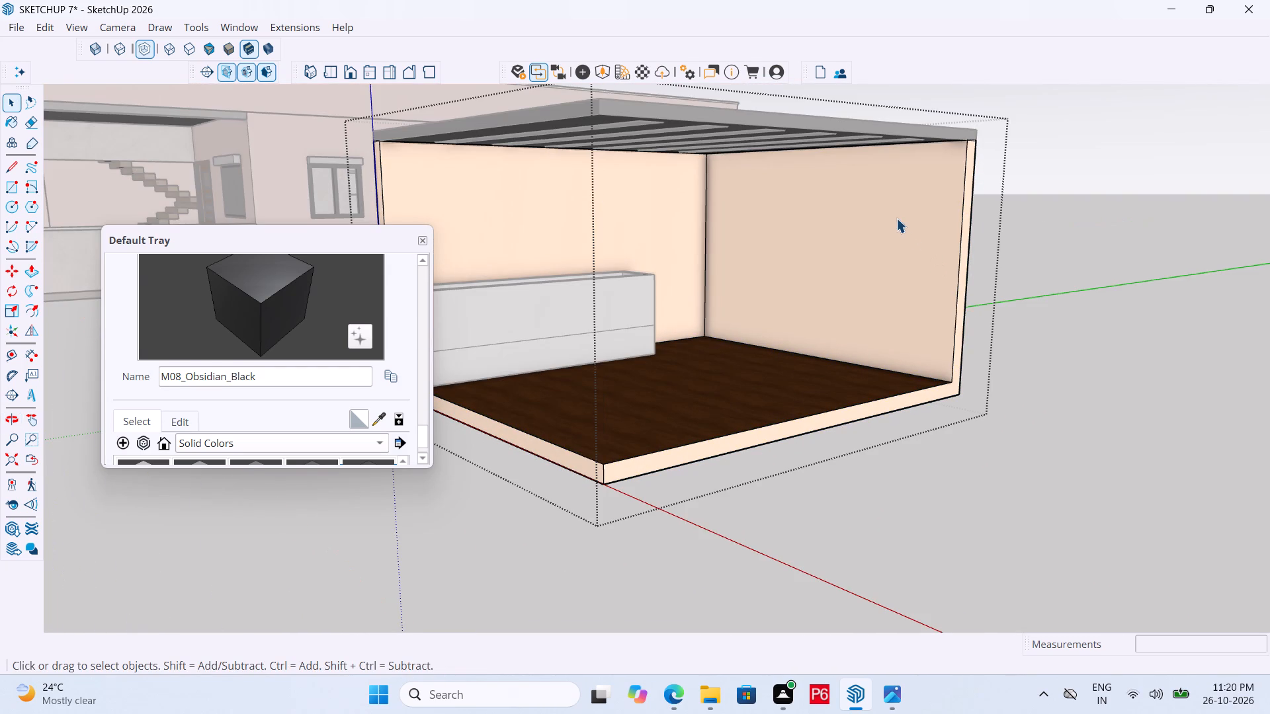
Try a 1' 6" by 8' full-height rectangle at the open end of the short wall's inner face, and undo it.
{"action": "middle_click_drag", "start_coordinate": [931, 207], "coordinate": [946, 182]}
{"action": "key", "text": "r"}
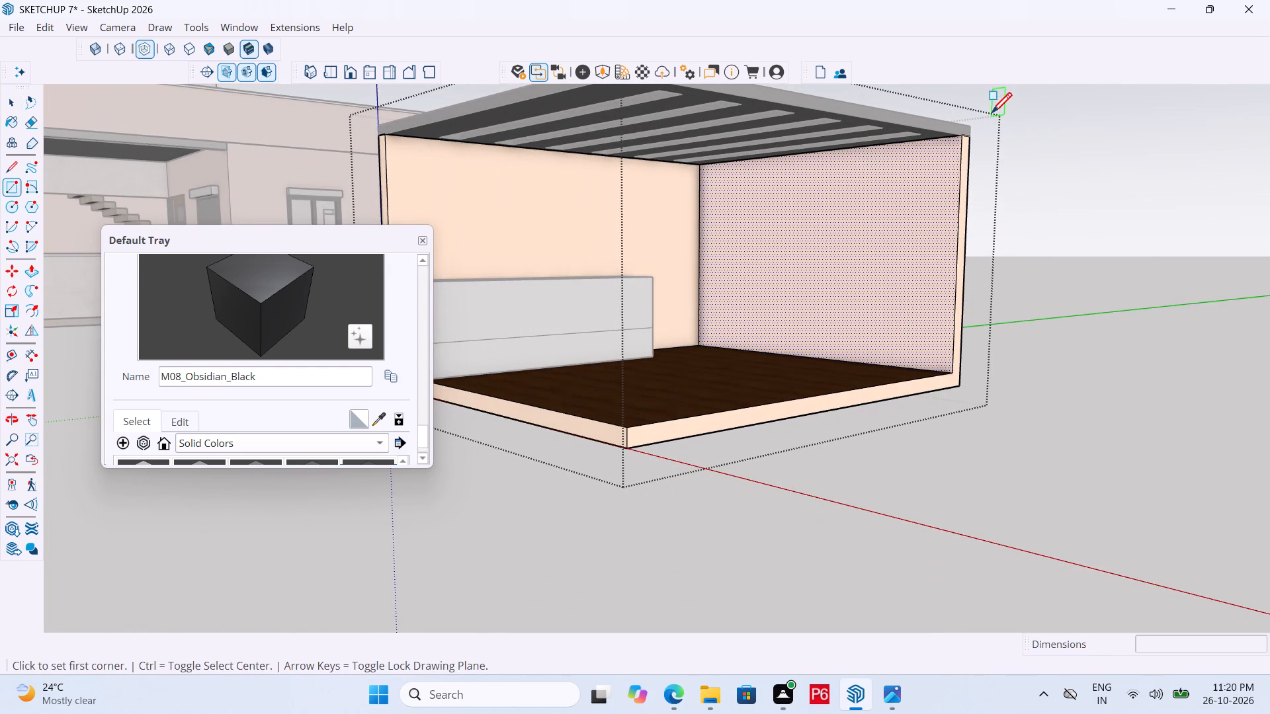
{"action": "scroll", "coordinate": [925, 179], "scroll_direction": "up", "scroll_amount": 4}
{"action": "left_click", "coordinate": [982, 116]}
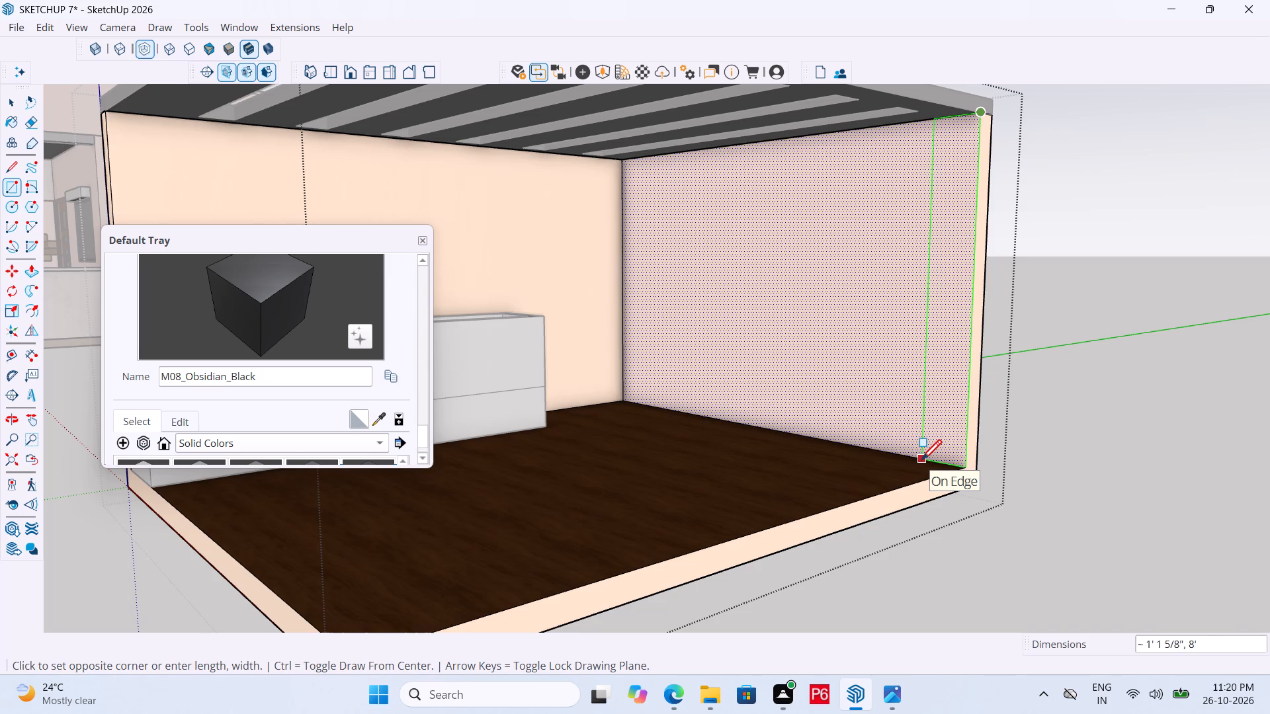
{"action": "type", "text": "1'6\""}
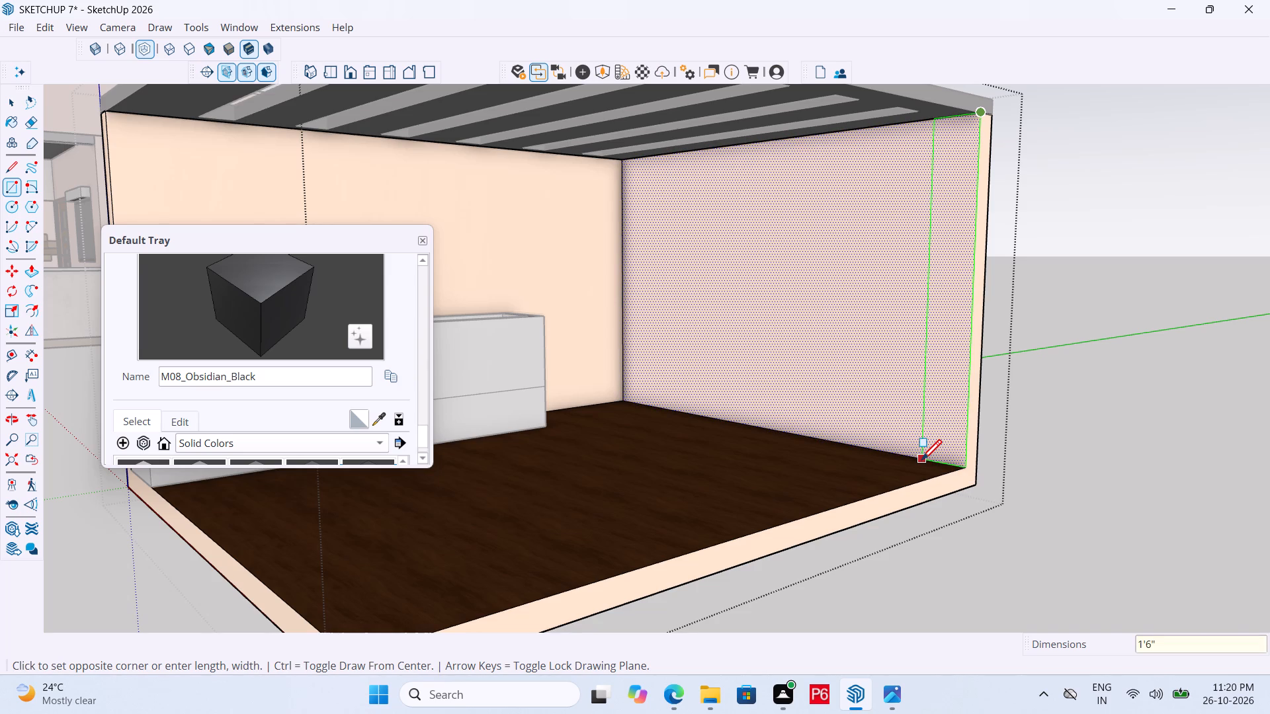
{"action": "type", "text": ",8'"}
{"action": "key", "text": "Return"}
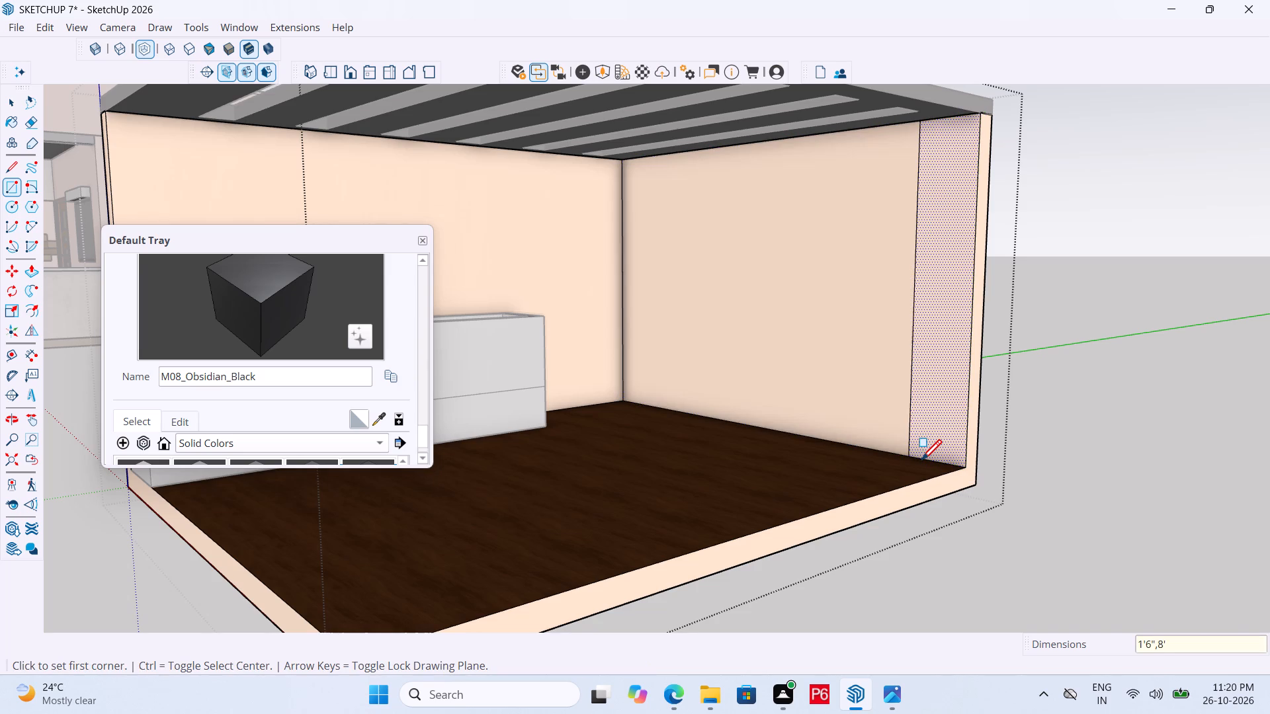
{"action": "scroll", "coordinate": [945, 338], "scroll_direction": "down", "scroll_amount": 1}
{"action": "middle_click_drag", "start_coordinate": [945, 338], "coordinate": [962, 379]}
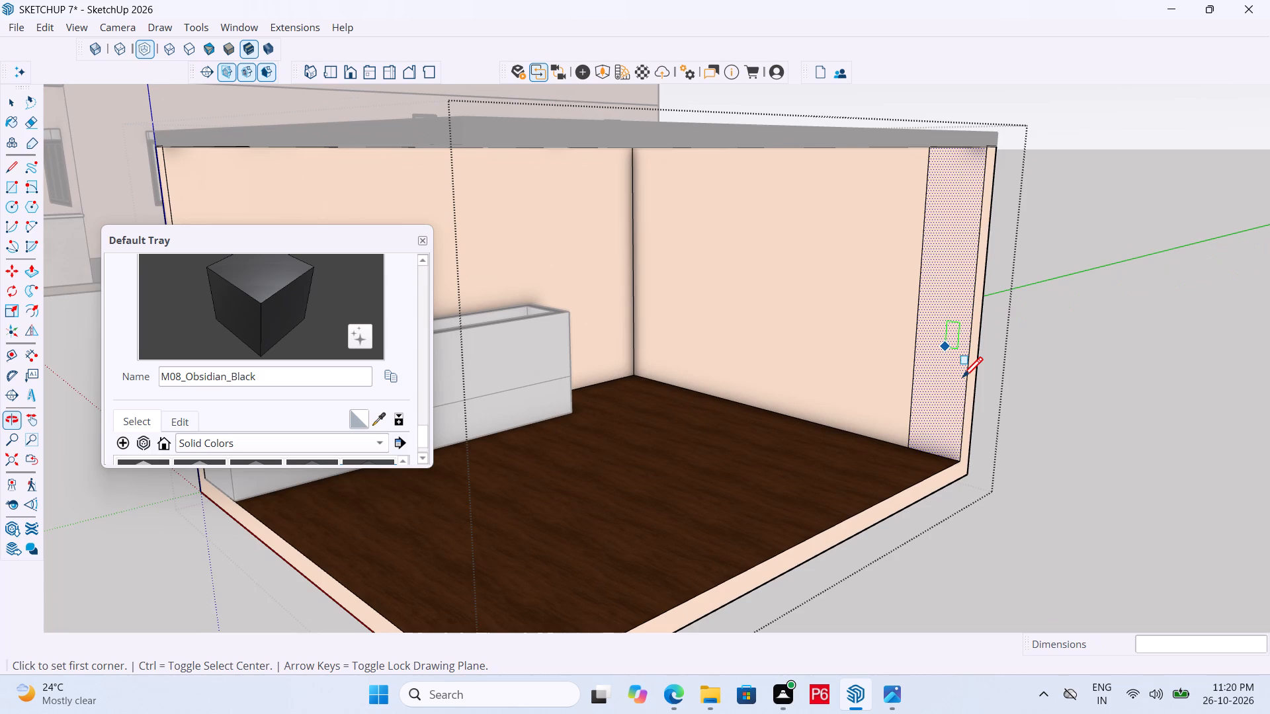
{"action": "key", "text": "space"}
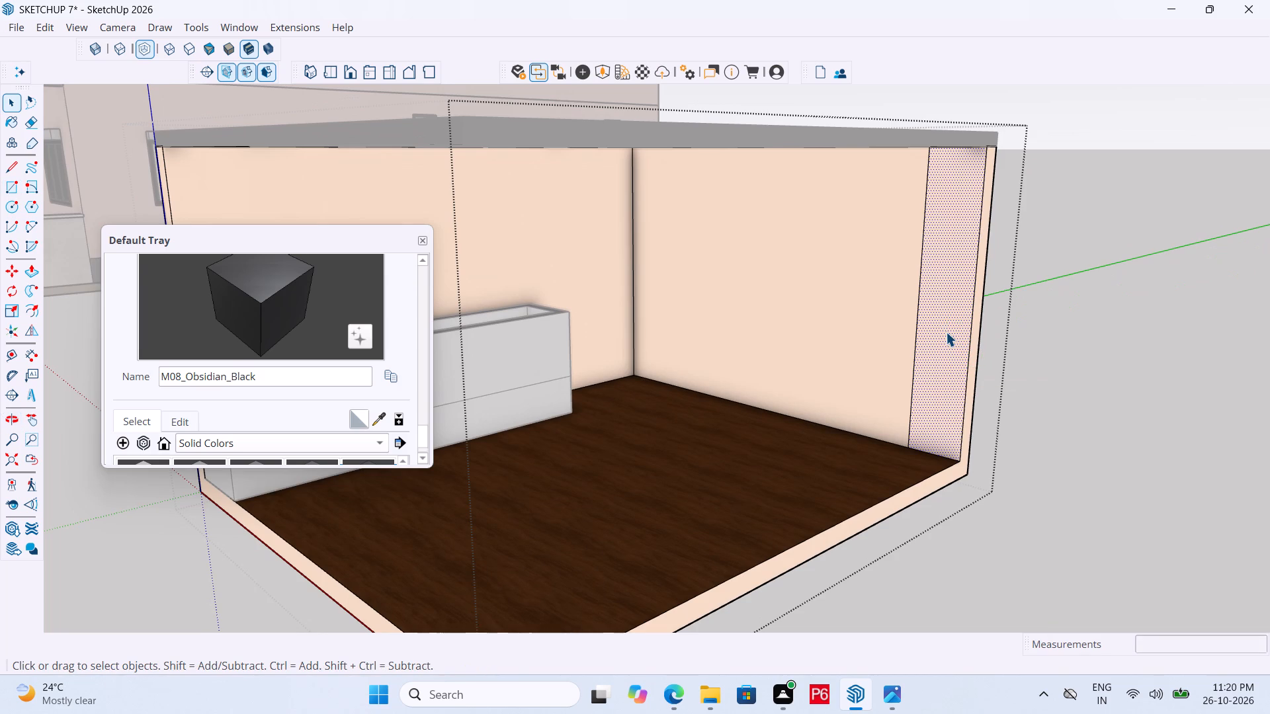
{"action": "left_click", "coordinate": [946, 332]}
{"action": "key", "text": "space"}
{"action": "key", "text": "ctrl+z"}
Draw a 1' by 8' full-height rectangle at the open end of the short wall's inner face.
{"action": "middle_click_drag", "start_coordinate": [958, 236], "coordinate": [966, 191]}
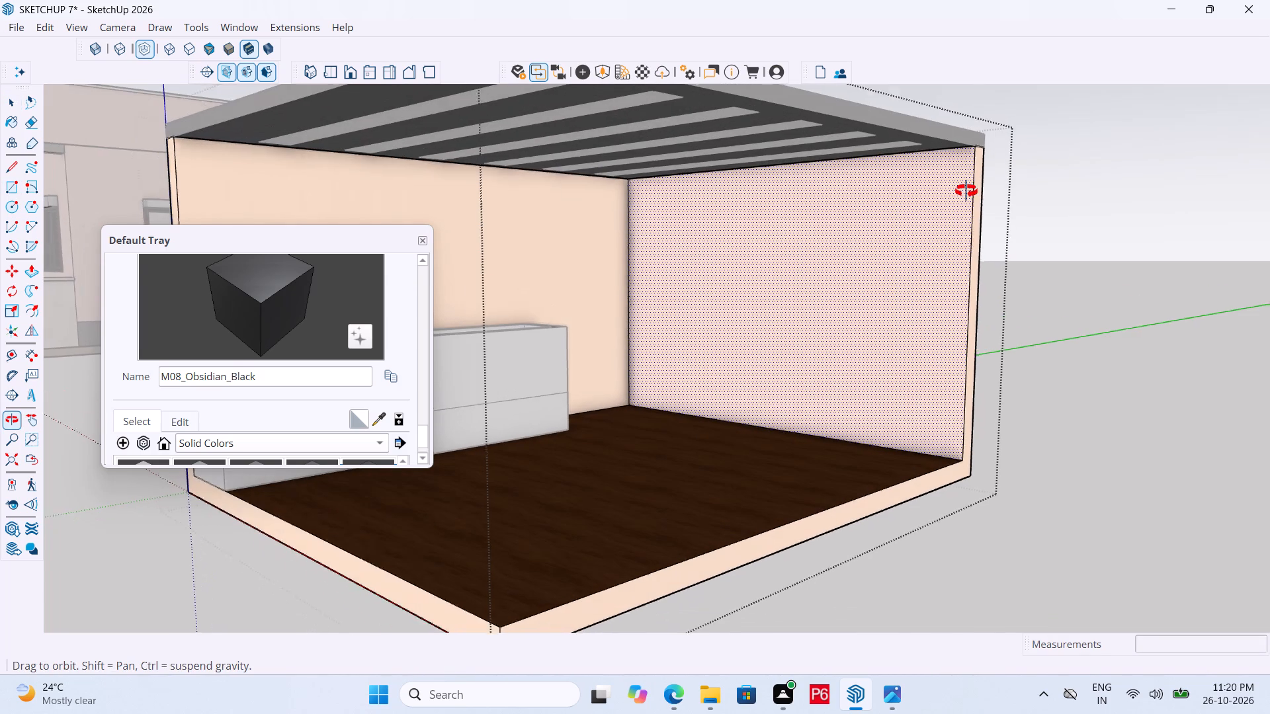
{"action": "middle_click_drag", "start_coordinate": [966, 191], "coordinate": [966, 190]}
{"action": "key", "text": "r"}
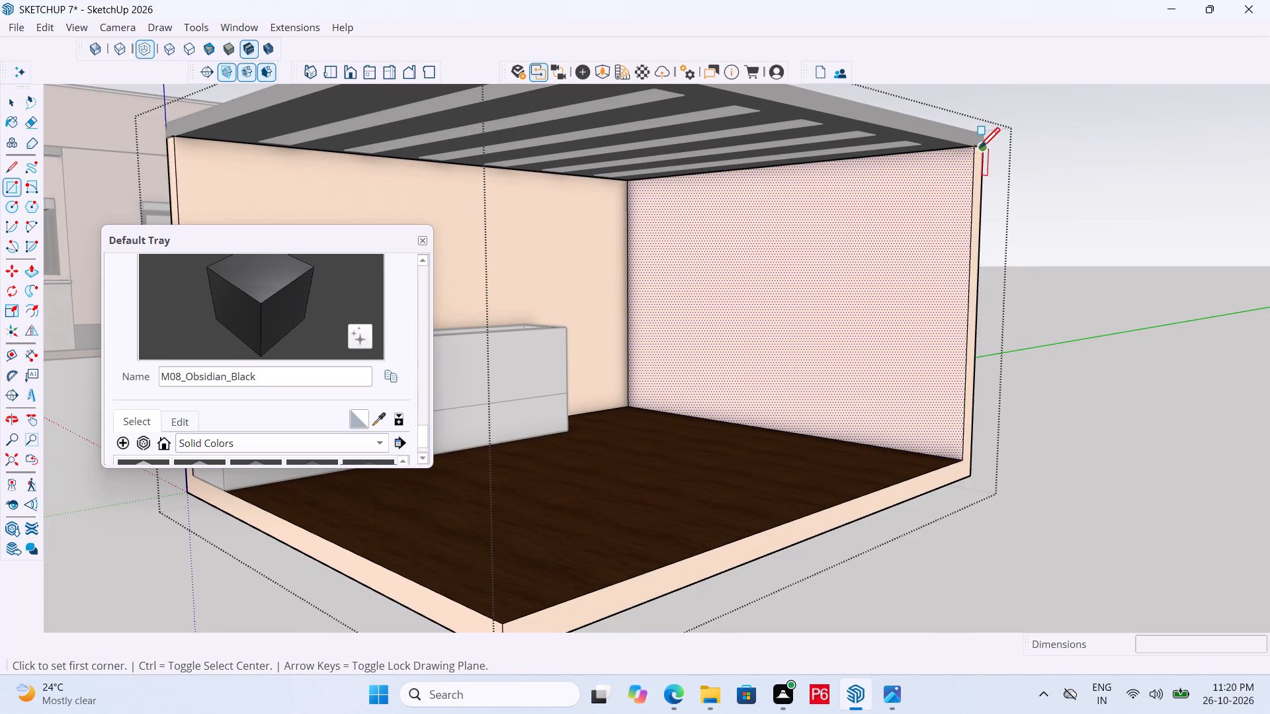
{"action": "left_click", "coordinate": [971, 148]}
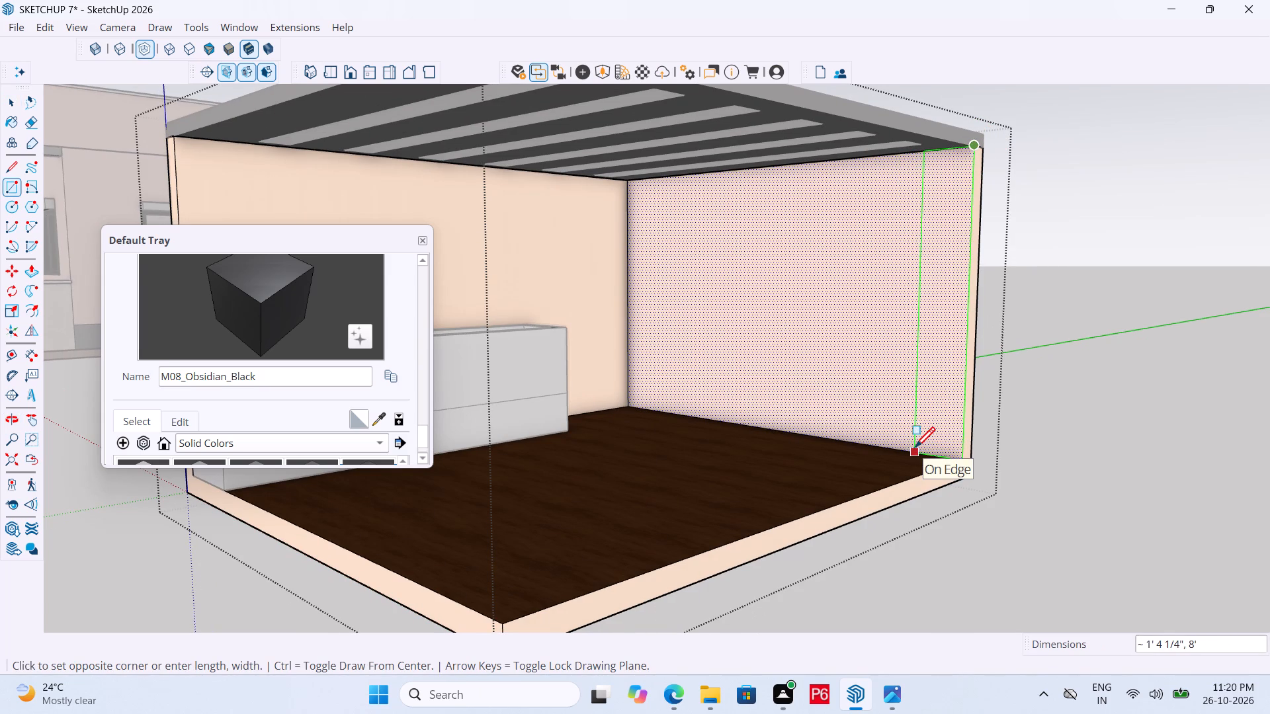
{"action": "type", "text": "1'"}
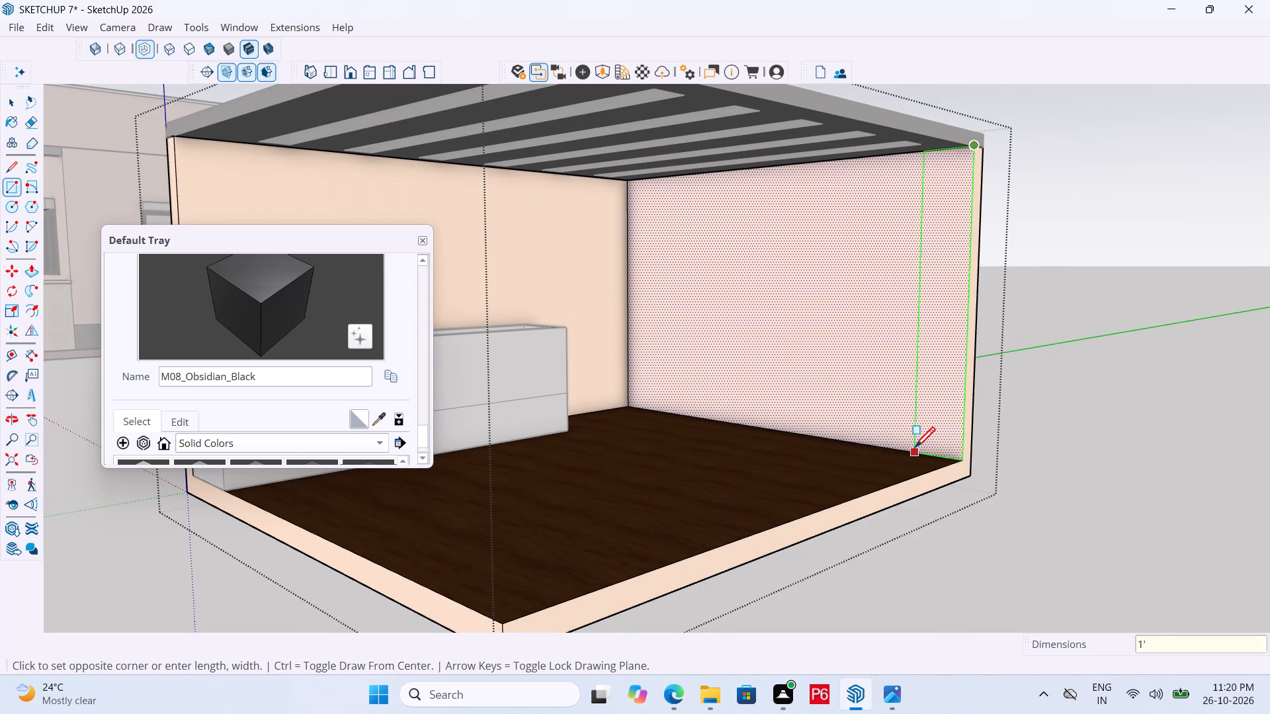
{"action": "type", "text": ",8'"}
{"action": "key", "text": "Return"}
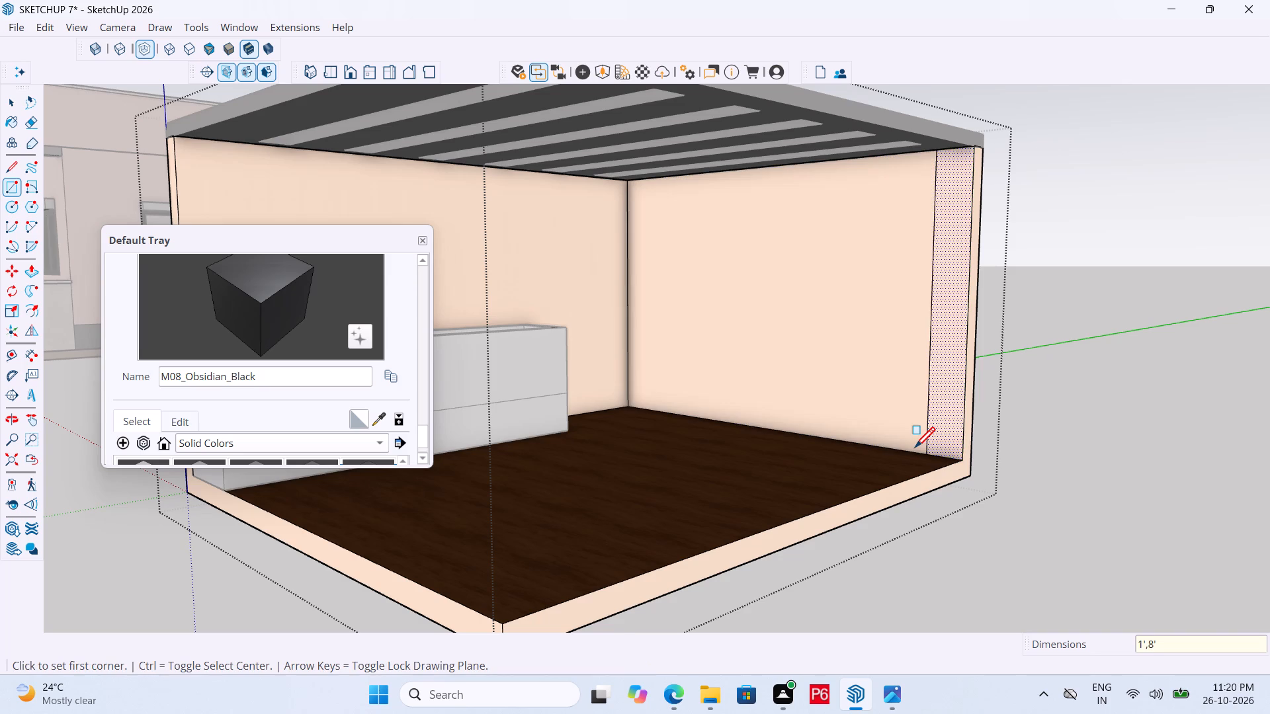
{"action": "key", "text": "space"}
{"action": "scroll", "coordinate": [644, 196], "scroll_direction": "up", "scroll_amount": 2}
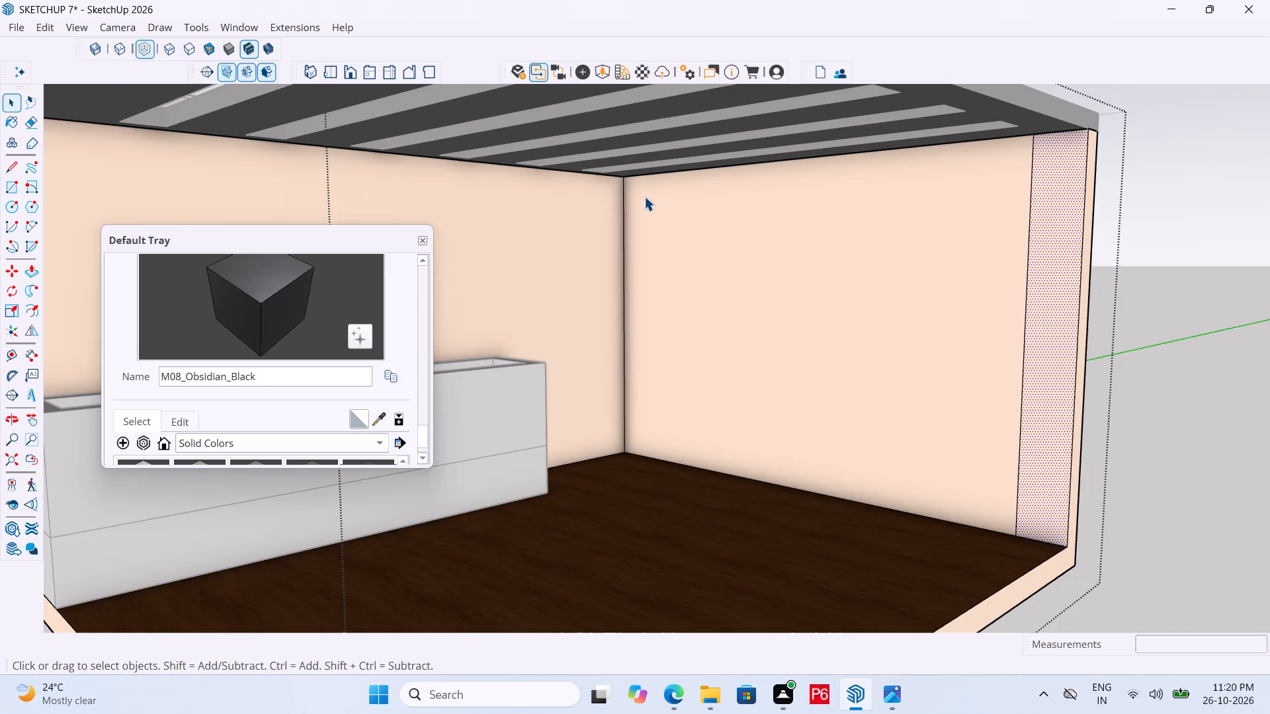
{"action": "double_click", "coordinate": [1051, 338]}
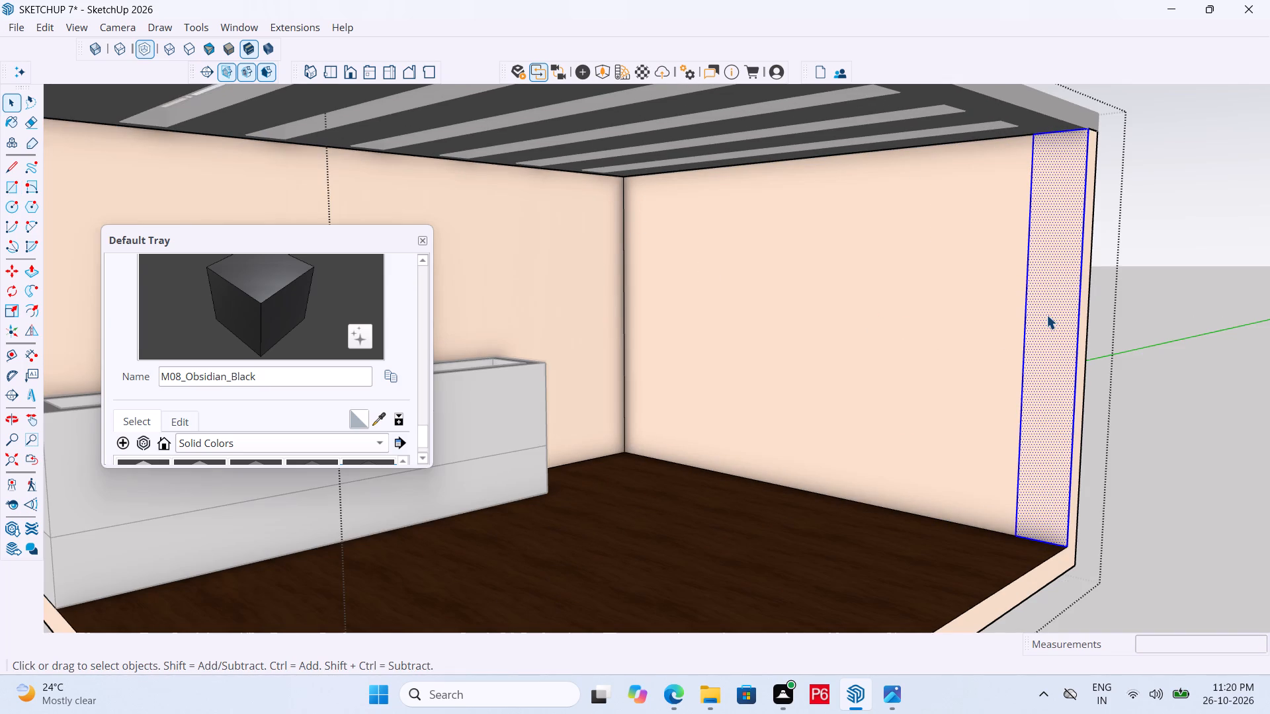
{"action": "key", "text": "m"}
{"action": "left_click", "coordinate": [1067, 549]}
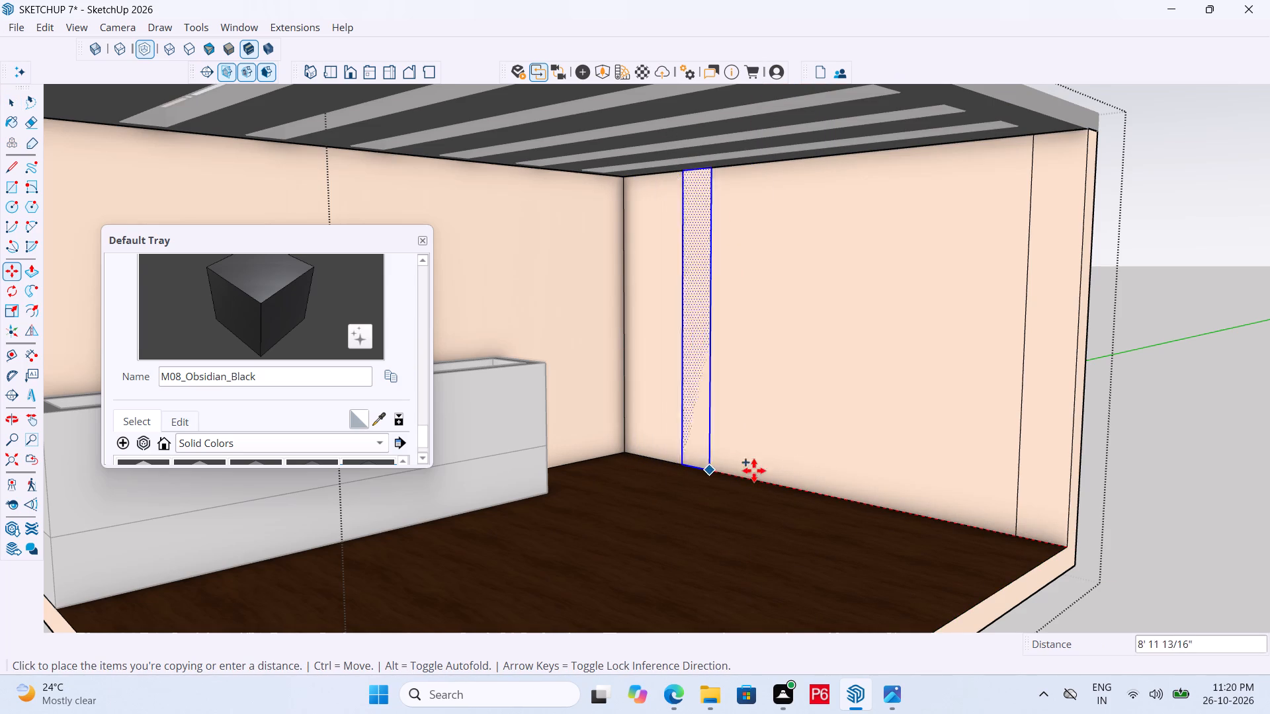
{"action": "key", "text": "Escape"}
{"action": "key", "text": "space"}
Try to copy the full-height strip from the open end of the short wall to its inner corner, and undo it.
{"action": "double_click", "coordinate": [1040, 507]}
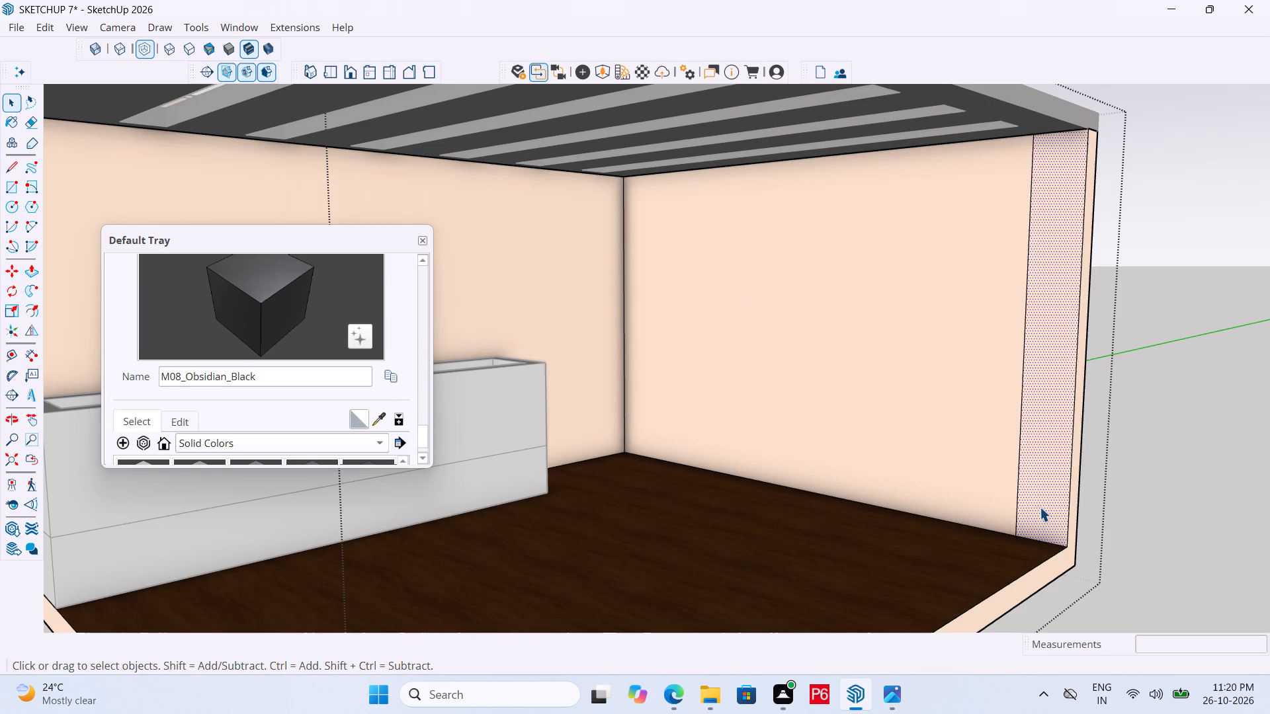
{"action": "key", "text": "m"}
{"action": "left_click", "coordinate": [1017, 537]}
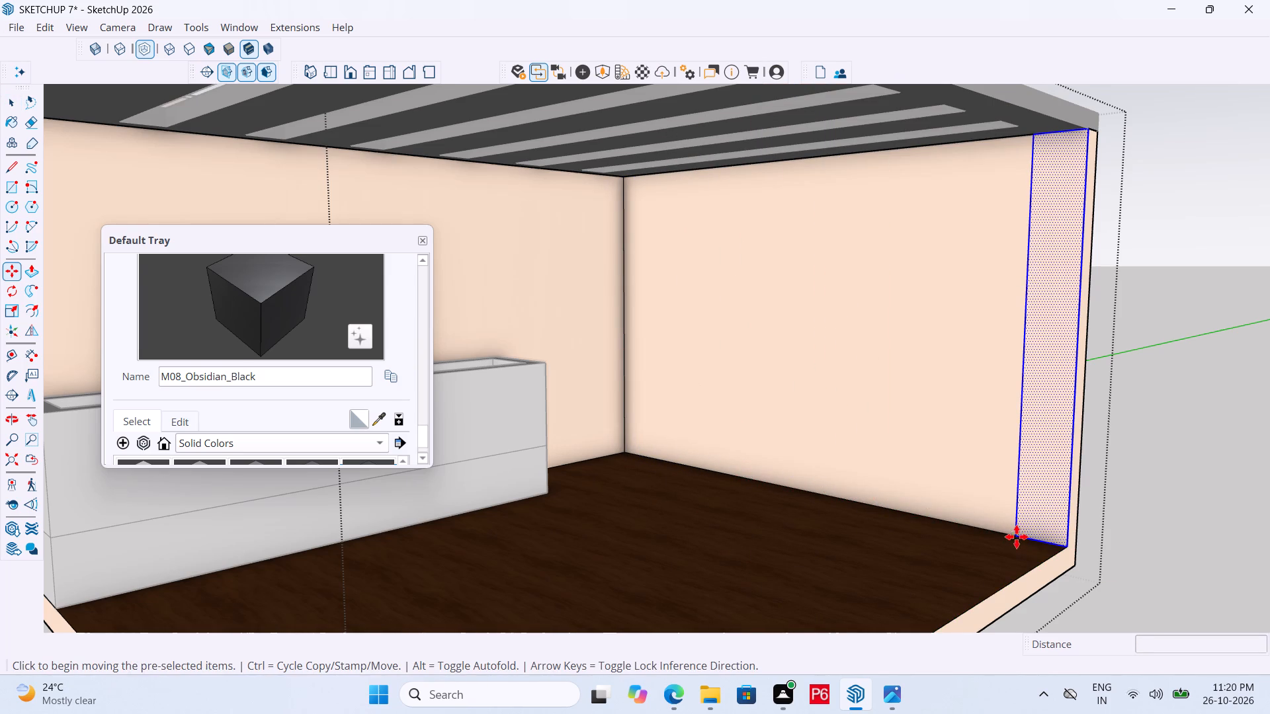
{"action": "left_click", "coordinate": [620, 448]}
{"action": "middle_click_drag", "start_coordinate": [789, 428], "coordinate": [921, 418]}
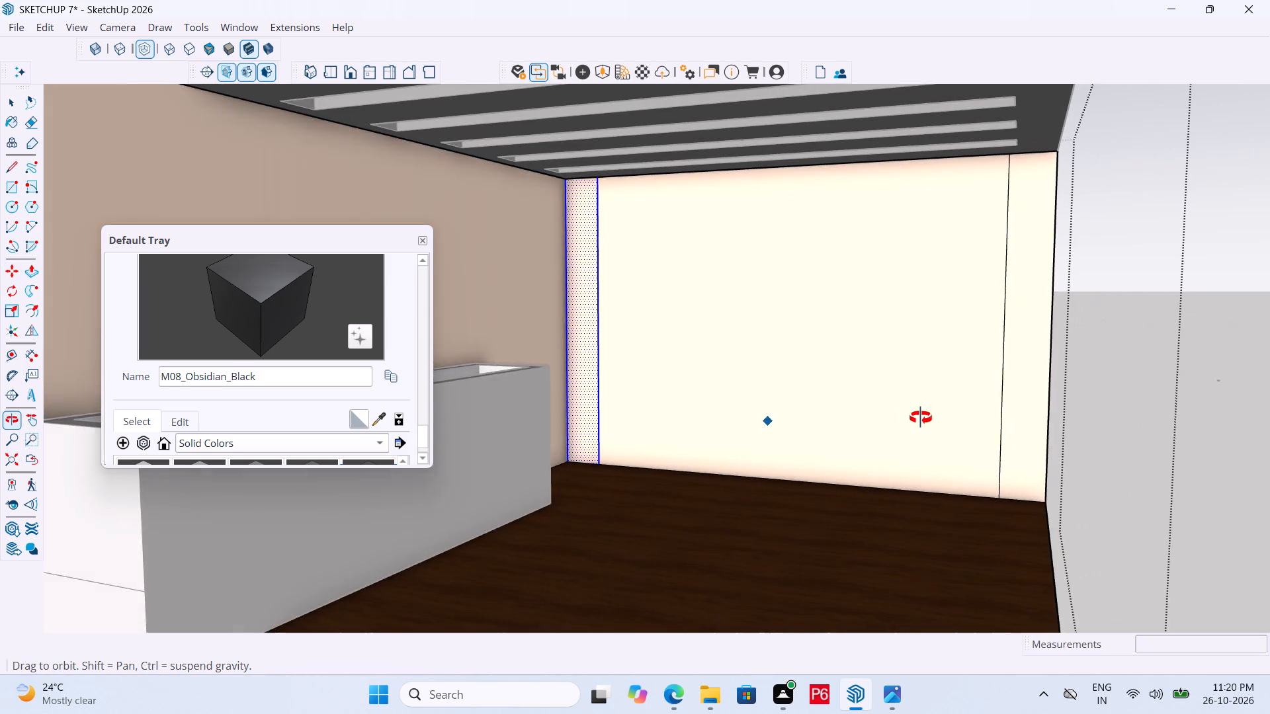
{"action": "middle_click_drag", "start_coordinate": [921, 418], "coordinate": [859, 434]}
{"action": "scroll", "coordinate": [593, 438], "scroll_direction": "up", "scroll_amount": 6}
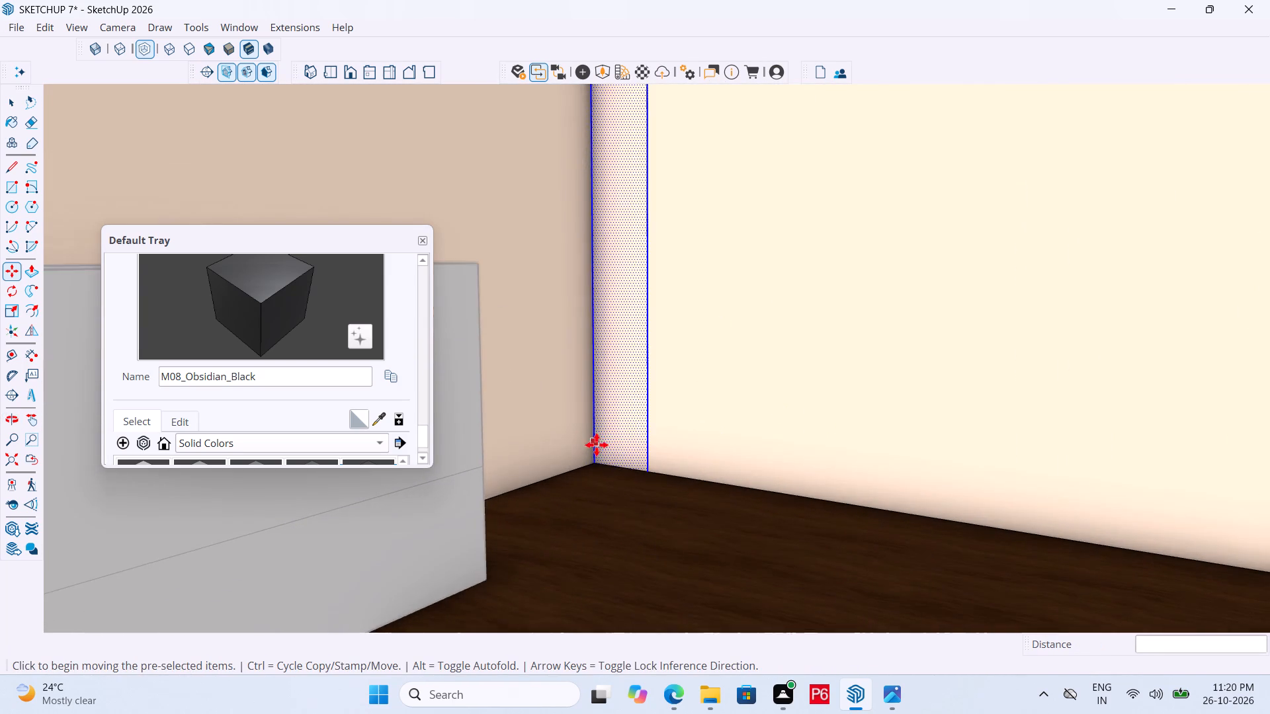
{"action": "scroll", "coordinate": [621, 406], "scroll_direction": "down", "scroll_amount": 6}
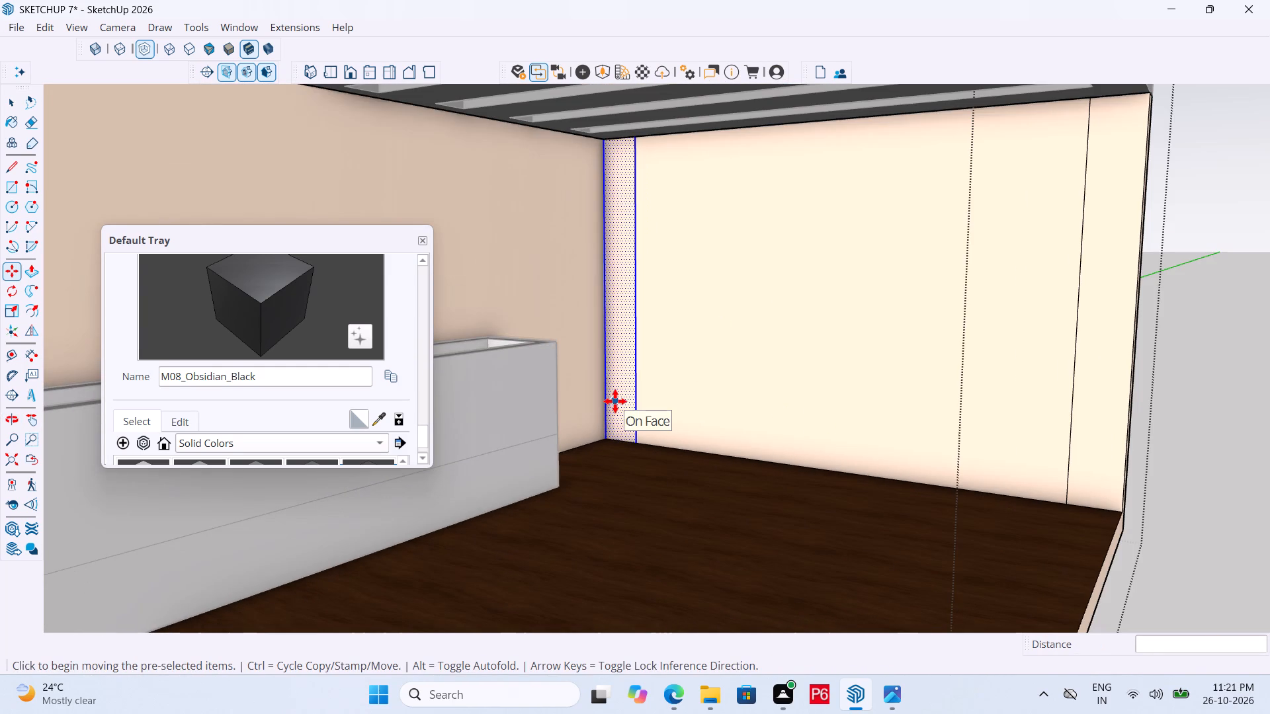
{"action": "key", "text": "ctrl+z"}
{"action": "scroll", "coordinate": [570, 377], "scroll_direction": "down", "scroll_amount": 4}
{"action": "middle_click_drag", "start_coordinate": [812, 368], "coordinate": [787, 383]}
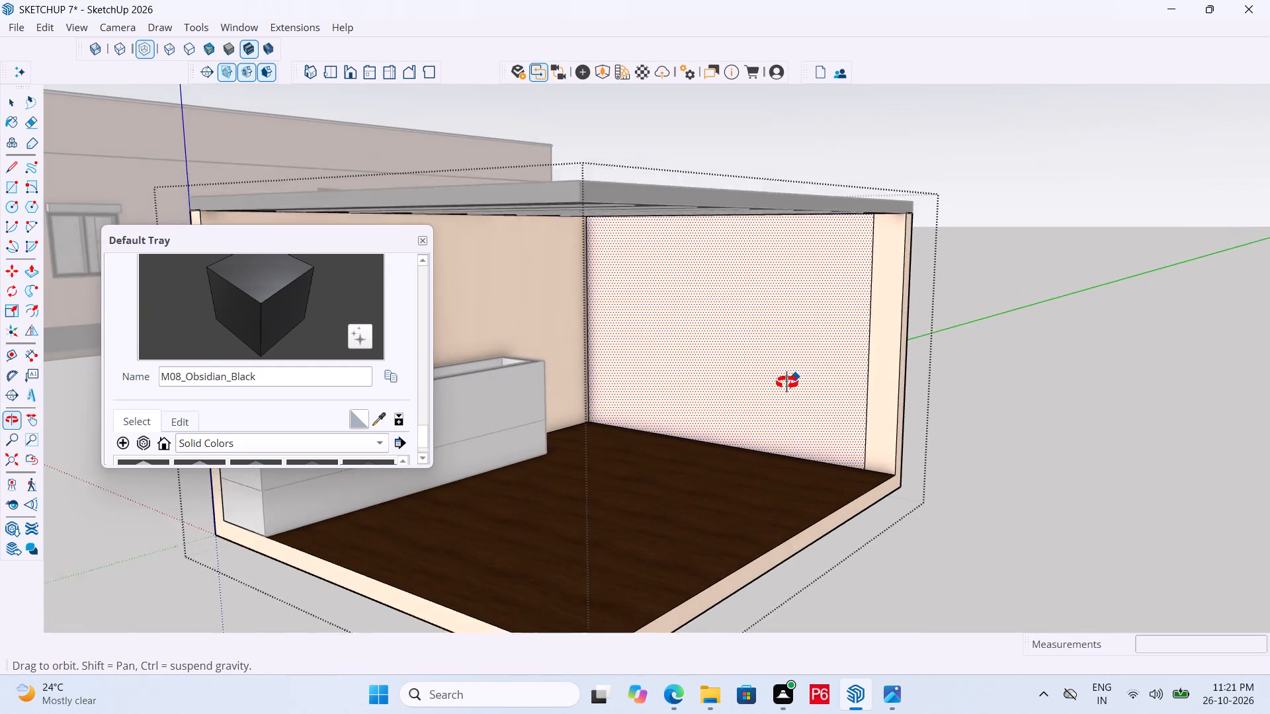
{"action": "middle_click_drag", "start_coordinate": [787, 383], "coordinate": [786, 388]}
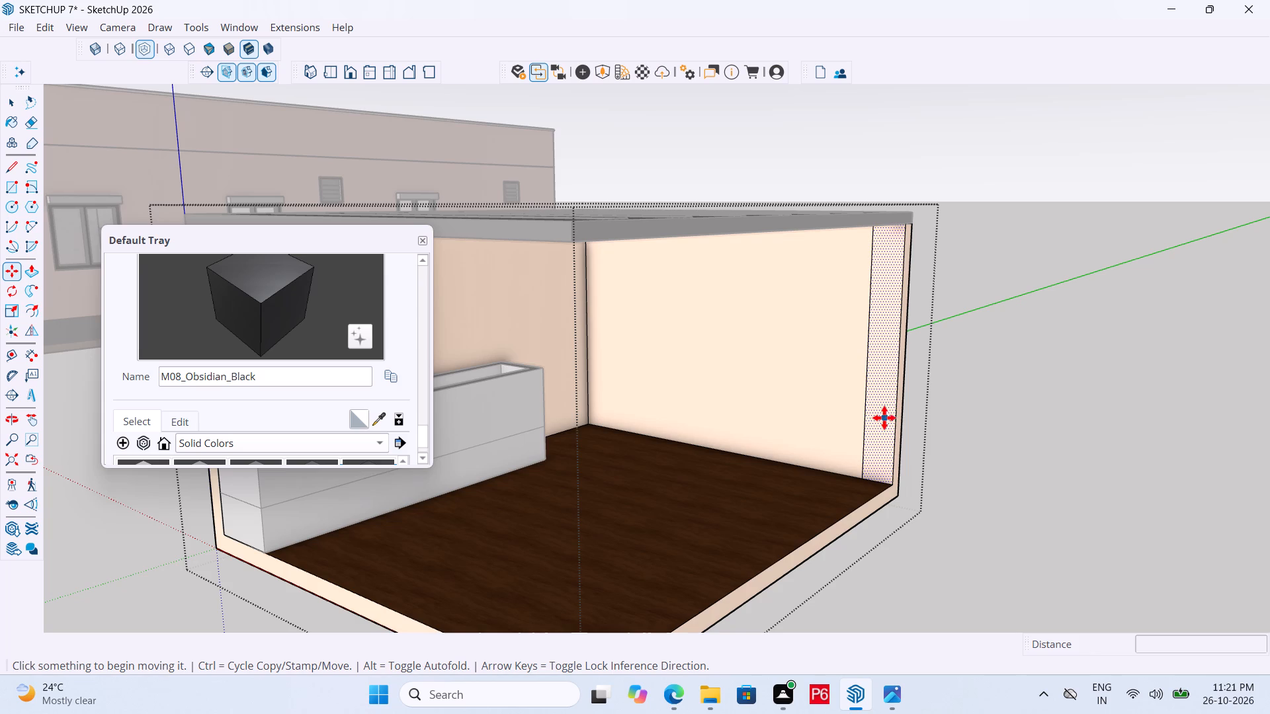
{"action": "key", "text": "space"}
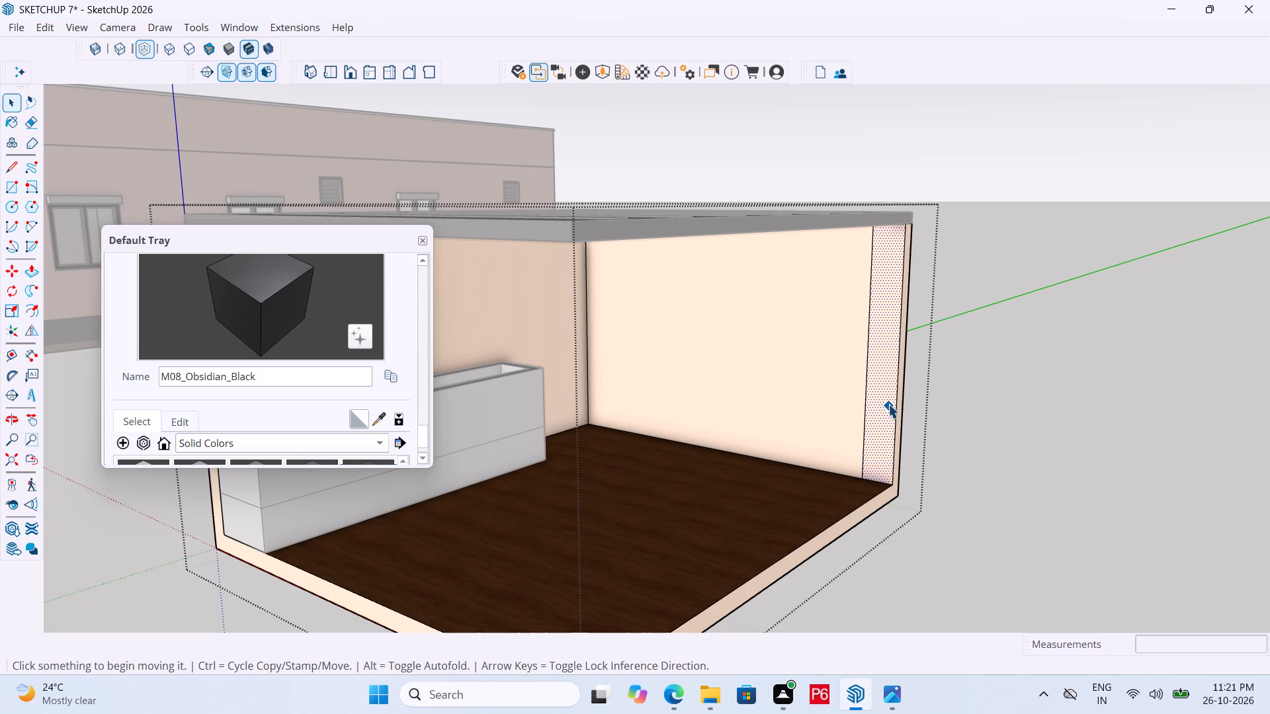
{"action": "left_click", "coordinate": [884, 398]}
Open the hollow box's group and push its top rim down until the upper band is about as tall as the lower one.
{"action": "scroll", "coordinate": [931, 372], "scroll_direction": "down", "scroll_amount": 2}
{"action": "middle_click_drag", "start_coordinate": [945, 379], "coordinate": [1021, 366]}
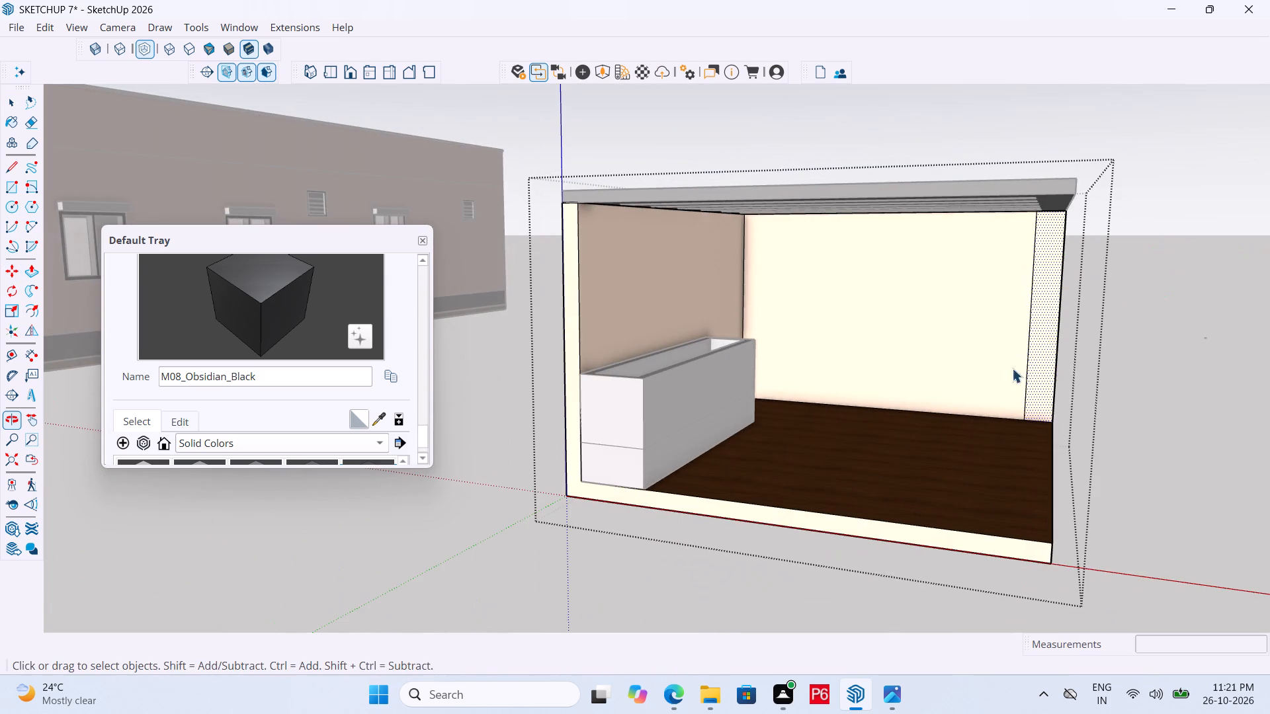
{"action": "middle_click_drag", "start_coordinate": [865, 366], "coordinate": [835, 385]}
{"action": "scroll", "coordinate": [522, 450], "scroll_direction": "up", "scroll_amount": 3}
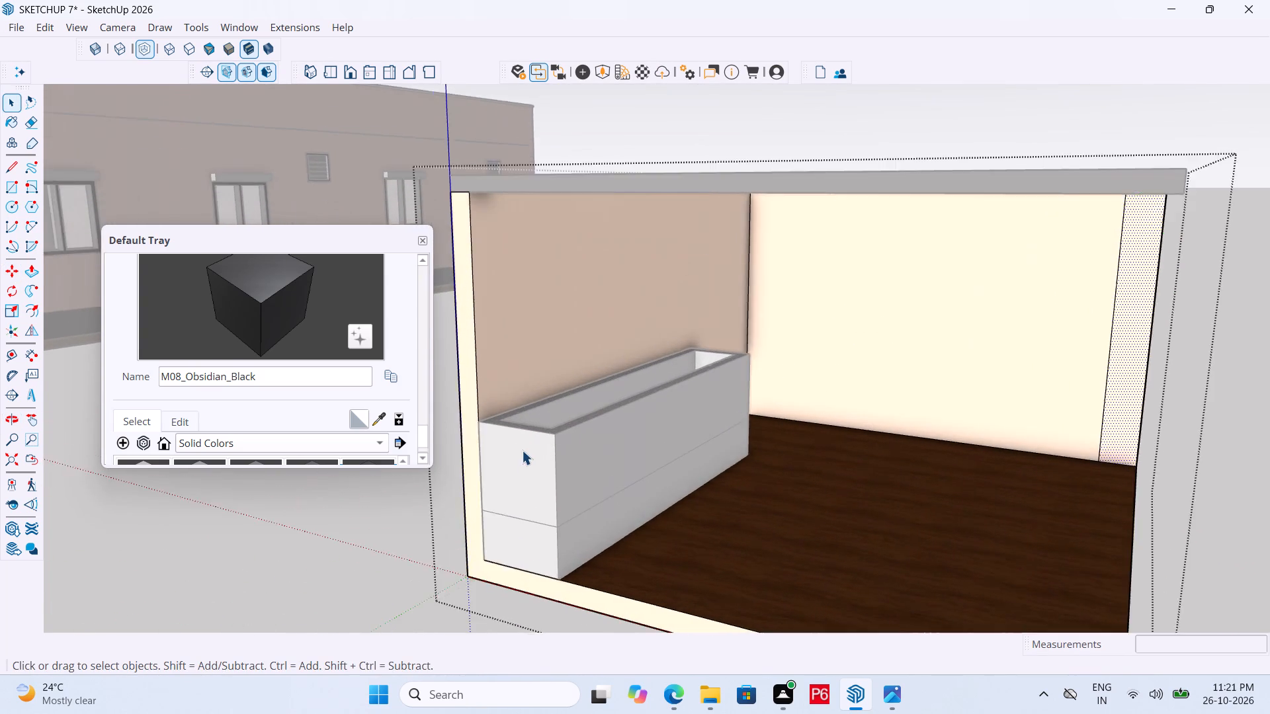
{"action": "middle_click_drag", "start_coordinate": [522, 461], "coordinate": [552, 534]}
{"action": "scroll", "coordinate": [552, 534], "scroll_direction": "up", "scroll_amount": 2}
{"action": "middle_click", "coordinate": [557, 539]}
{"action": "middle_click_drag", "start_coordinate": [563, 475], "coordinate": [577, 508]}
{"action": "scroll", "coordinate": [577, 508], "scroll_direction": "up", "scroll_amount": 6}
{"action": "middle_click_drag", "start_coordinate": [577, 508], "coordinate": [597, 503]}
{"action": "key", "text": "space"}
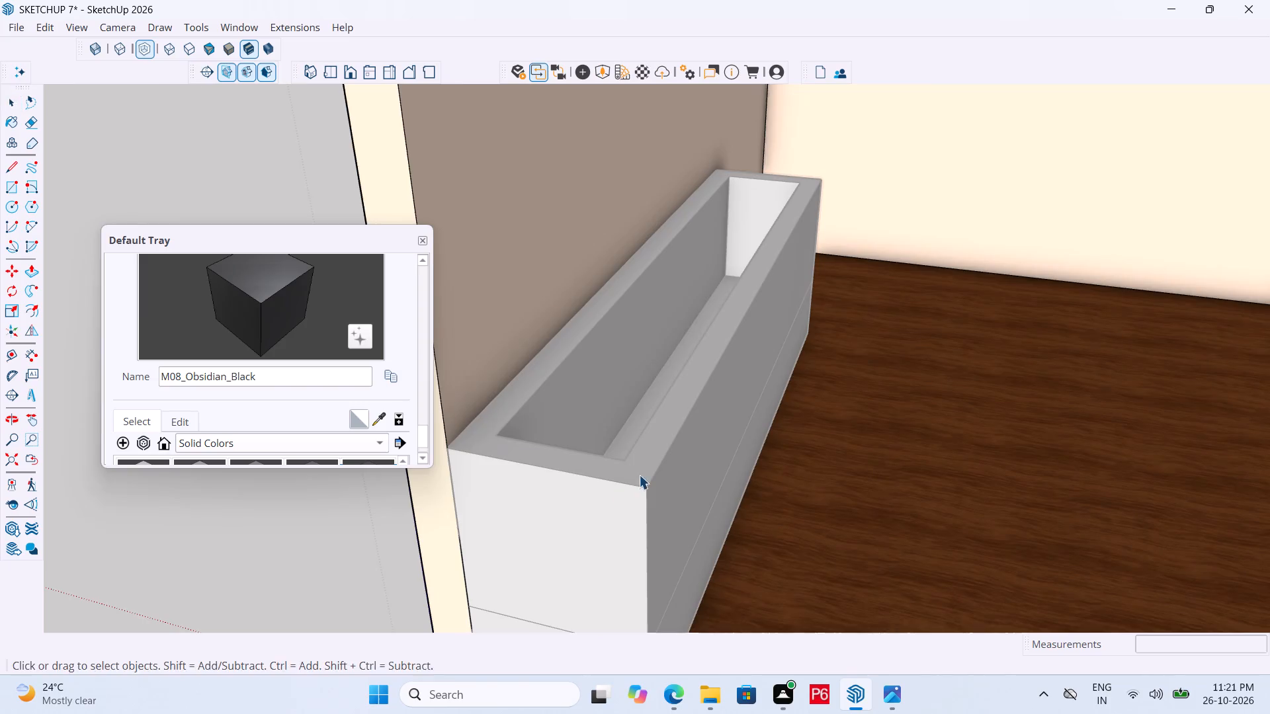
{"action": "left_click", "coordinate": [639, 475]}
{"action": "left_click", "coordinate": [641, 465]}
{"action": "left_click_drag", "start_coordinate": [120, 522], "coordinate": [149, 525]}
{"action": "left_click", "coordinate": [241, 528]}
{"action": "left_click", "coordinate": [253, 526]}
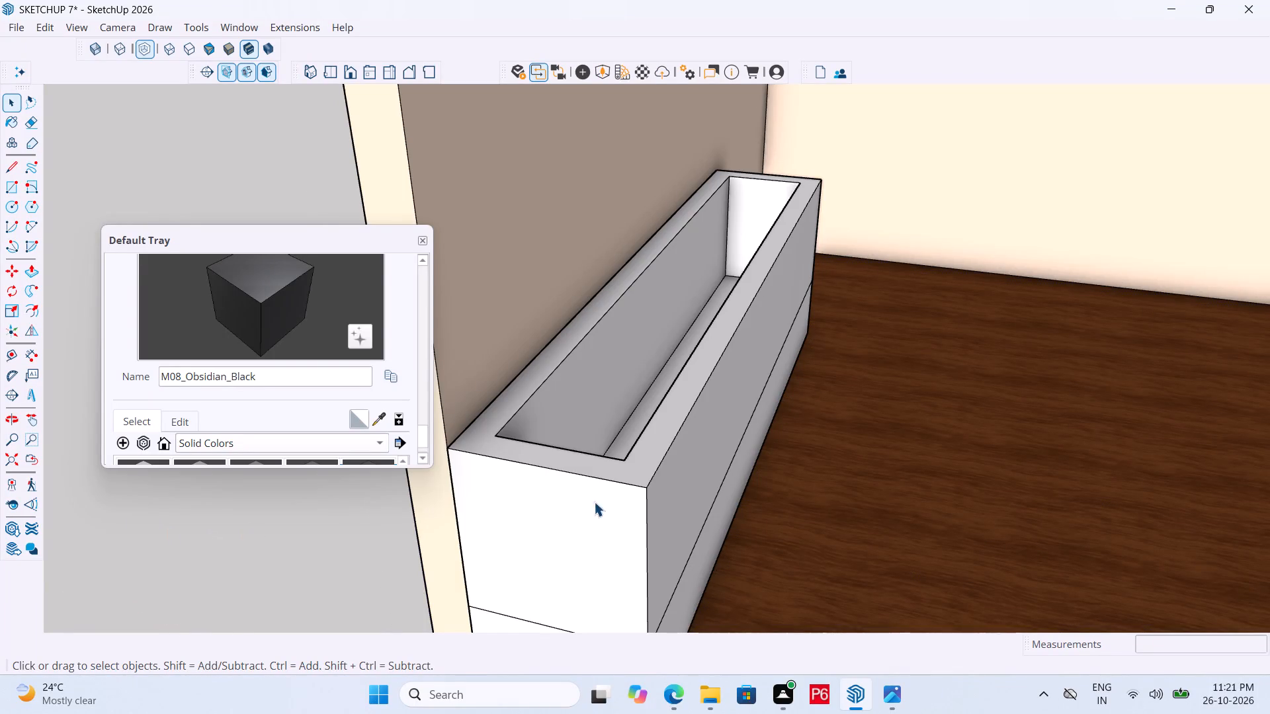
{"action": "left_click", "coordinate": [626, 473]}
{"action": "triple_click", "coordinate": [642, 460]}
{"action": "double_click", "coordinate": [644, 457]}
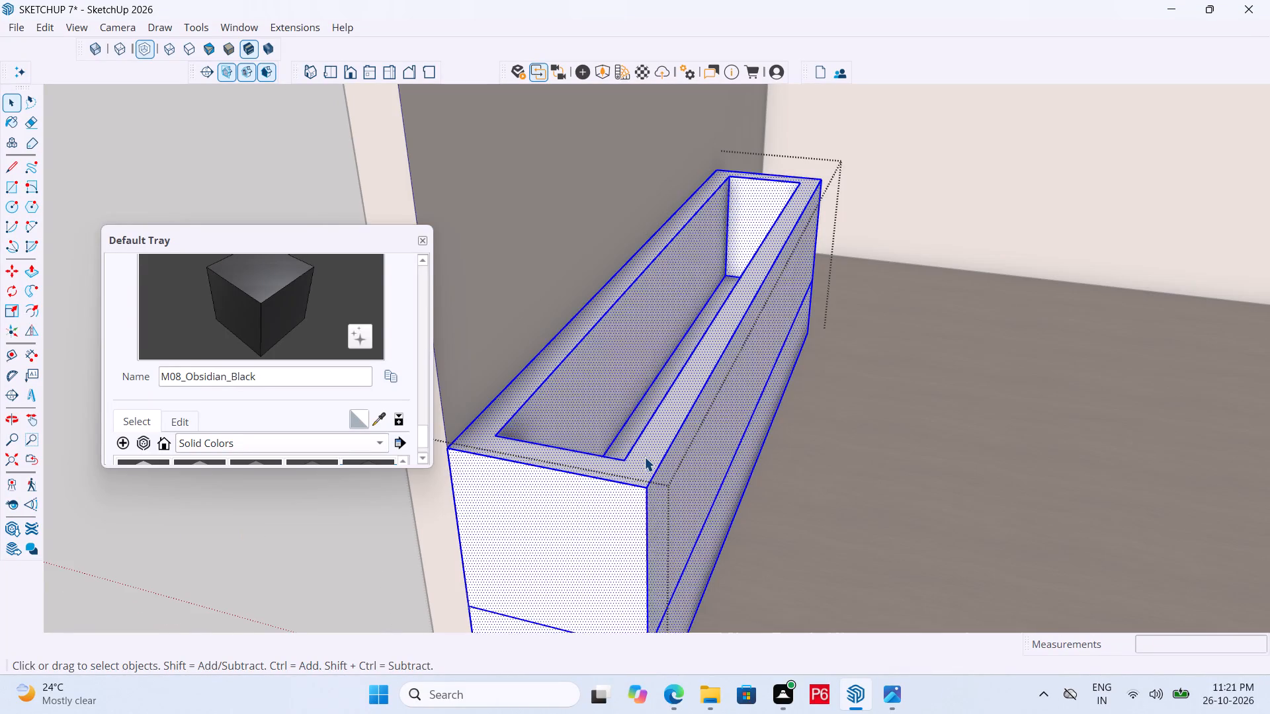
{"action": "left_click", "coordinate": [648, 450]}
{"action": "key", "text": "p"}
{"action": "left_click", "coordinate": [648, 450]}
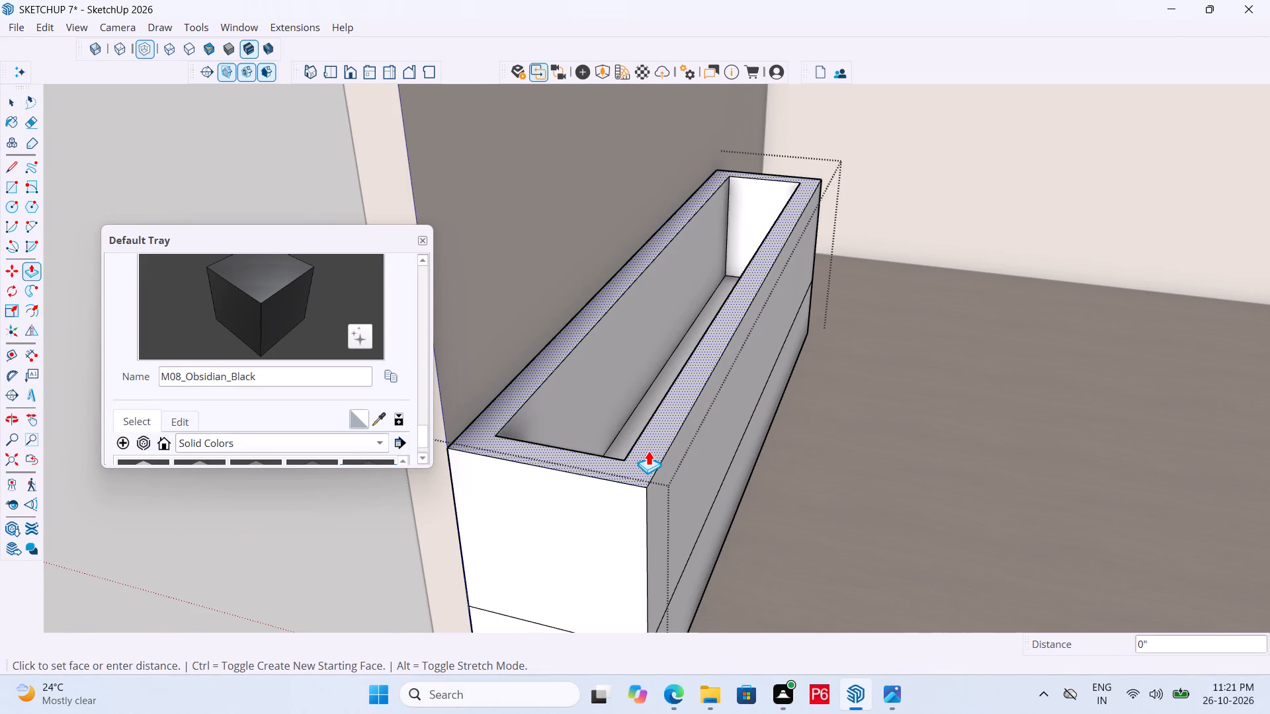
{"action": "left_click", "coordinate": [654, 522]}
{"action": "middle_click_drag", "start_coordinate": [725, 501], "coordinate": [581, 292]}
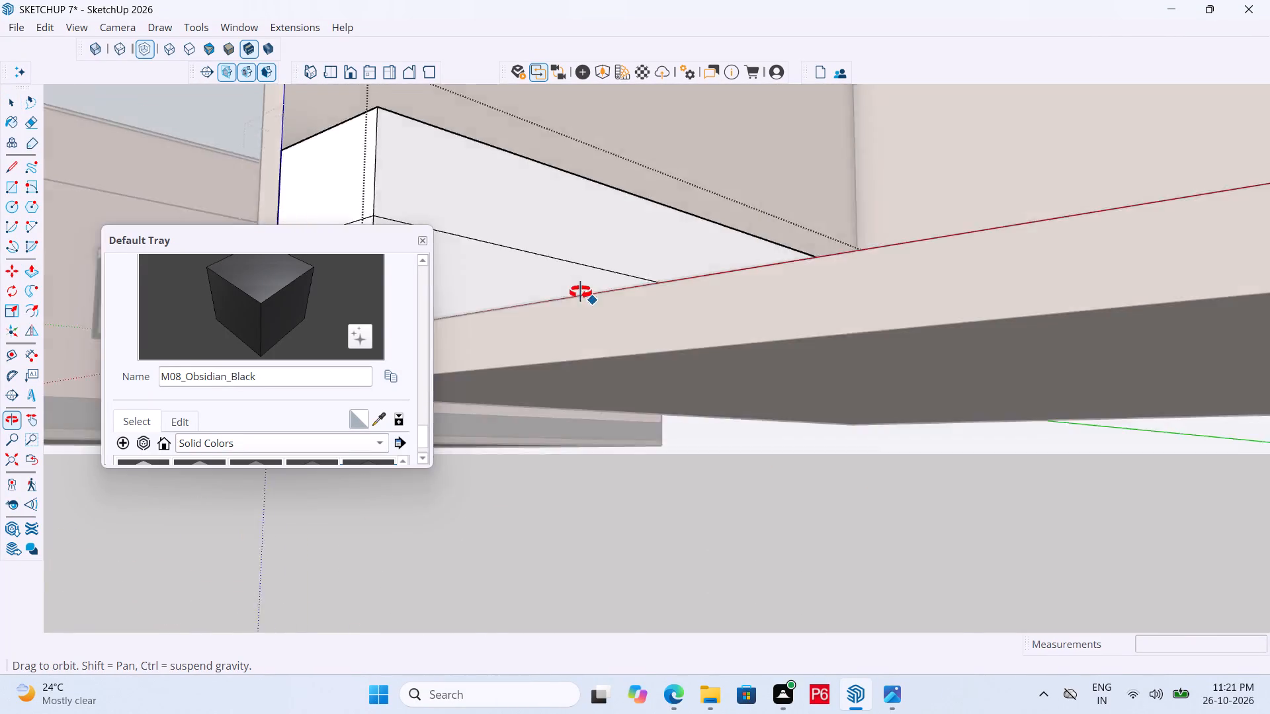
{"action": "middle_click_drag", "start_coordinate": [581, 292], "coordinate": [685, 467]}
{"action": "scroll", "coordinate": [796, 349], "scroll_direction": "down", "scroll_amount": 6}
{"action": "middle_click_drag", "start_coordinate": [710, 356], "coordinate": [655, 396]}
Save the model with the lowered hollow box.
{"action": "key", "text": "ctrl+s"}
{"action": "key", "text": "ctrl+s"}
{"action": "key", "text": "ctrl+s"}
{"action": "key", "text": "ctrl+s"}
{"action": "key", "text": "ctrl+s"}
{"action": "key", "text": "ctrl+s"}
{"action": "key", "text": "ctrl+s"}
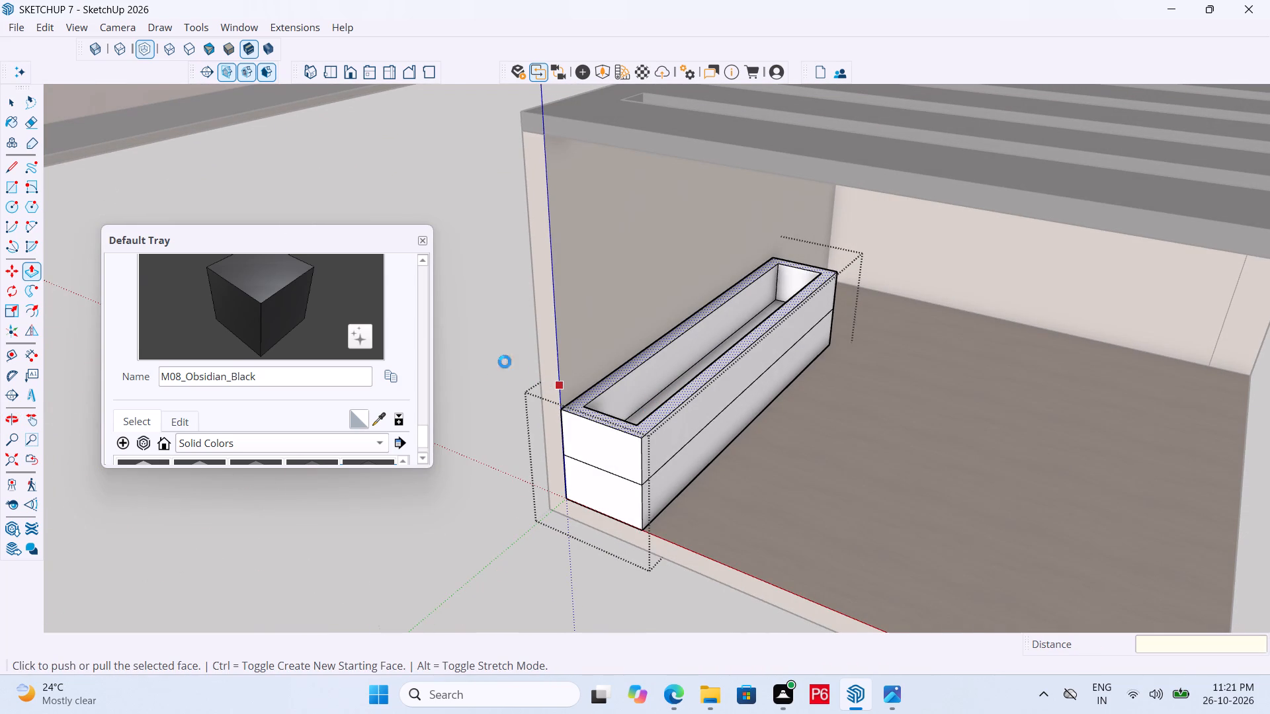
Paint the lower band of the hollow box on its long front face and both ends with M05_Graphite_Haze.
{"action": "key", "text": "space"}
{"action": "scroll", "coordinate": [499, 360], "scroll_direction": "down", "scroll_amount": 3}
{"action": "middle_click_drag", "start_coordinate": [671, 436], "coordinate": [626, 401]}
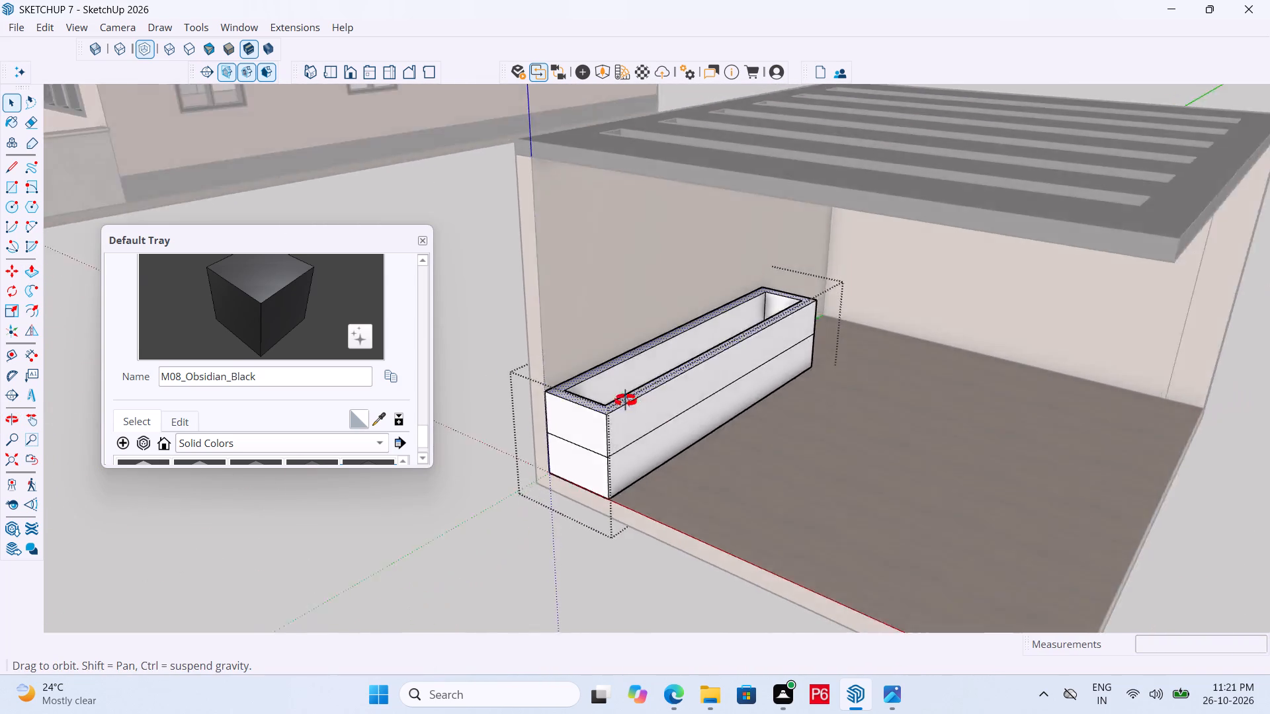
{"action": "middle_click_drag", "start_coordinate": [626, 401], "coordinate": [558, 375]}
{"action": "scroll", "coordinate": [628, 504], "scroll_direction": "up", "scroll_amount": 4}
{"action": "left_click", "coordinate": [573, 449]}
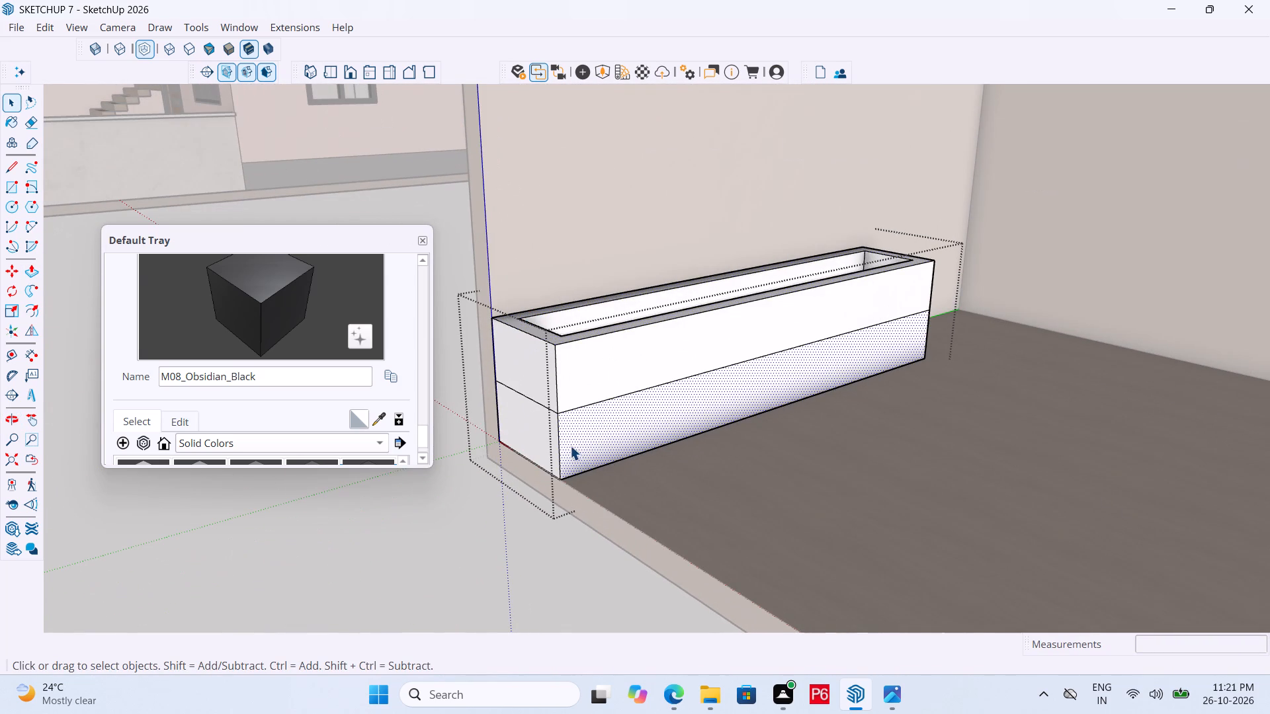
{"action": "scroll", "coordinate": [262, 331], "scroll_direction": "down", "scroll_amount": 2}
{"action": "scroll", "coordinate": [217, 414], "scroll_direction": "up", "scroll_amount": 1}
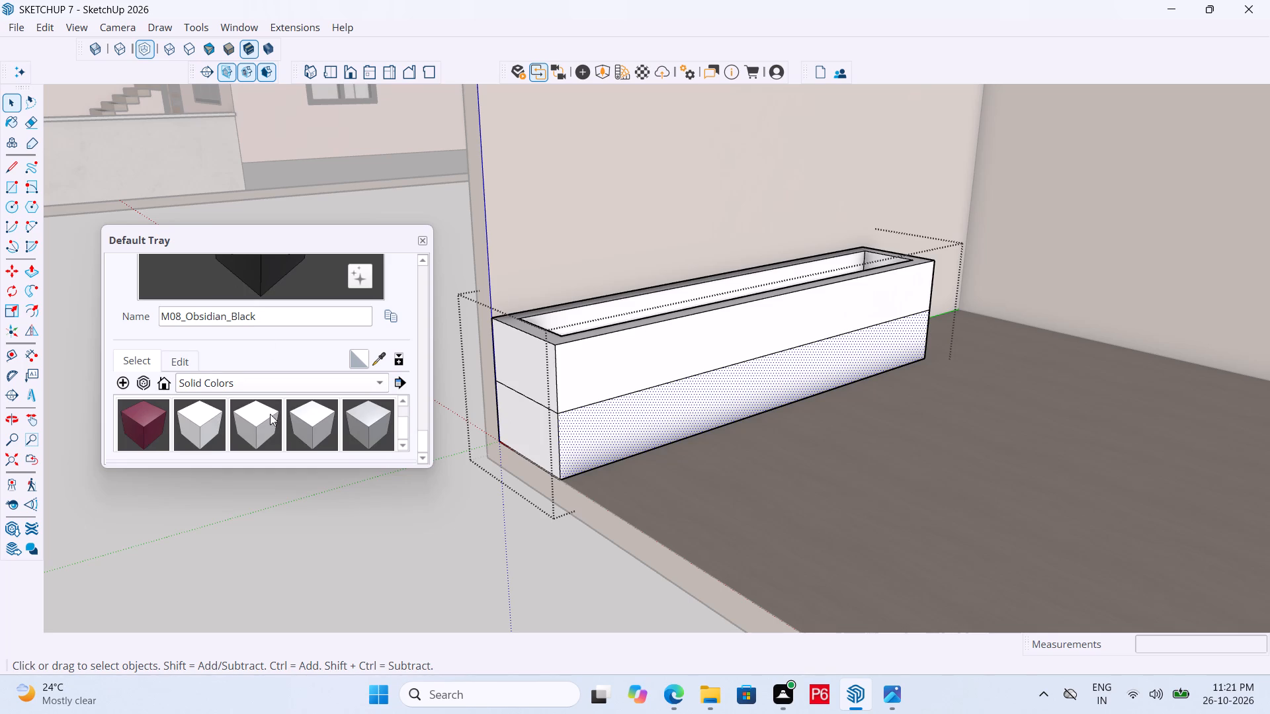
{"action": "scroll", "coordinate": [362, 426], "scroll_direction": "down", "scroll_amount": 1}
{"action": "left_click", "coordinate": [200, 417]}
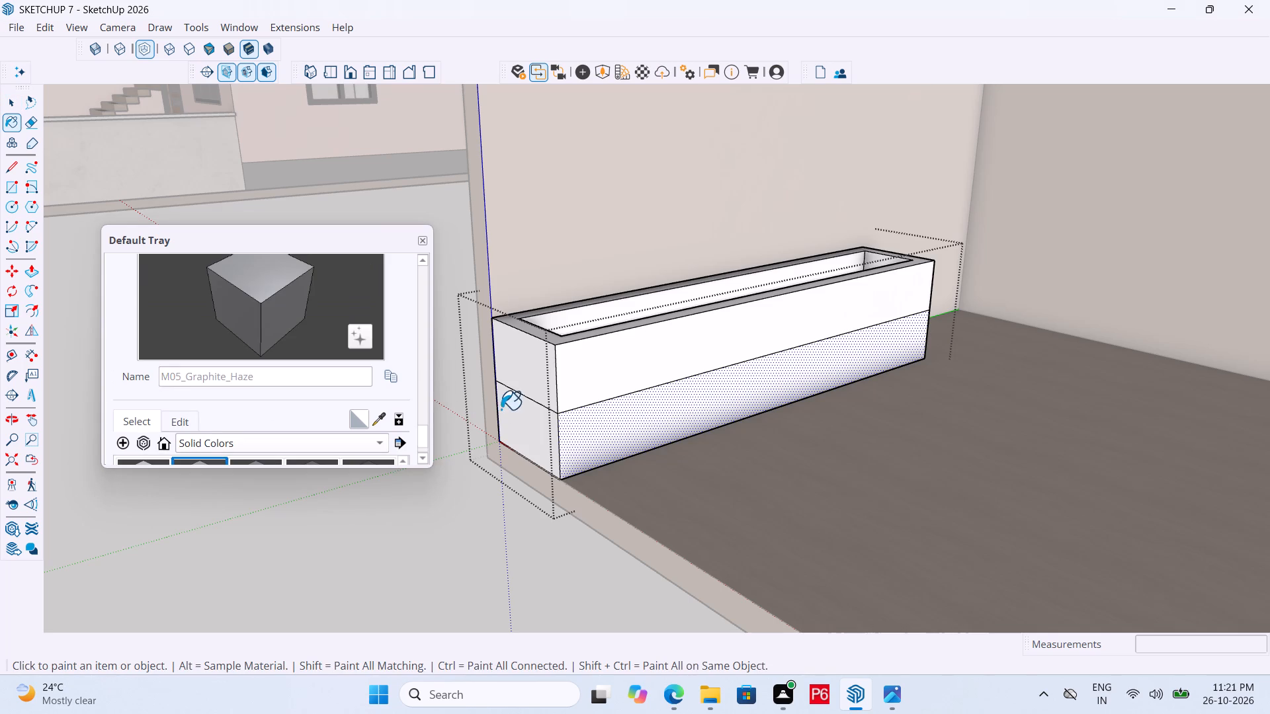
{"action": "left_click_drag", "start_coordinate": [510, 415], "coordinate": [517, 415]}
{"action": "left_click_drag", "start_coordinate": [568, 415], "coordinate": [574, 413]}
{"action": "middle_click_drag", "start_coordinate": [923, 341], "coordinate": [427, 341]}
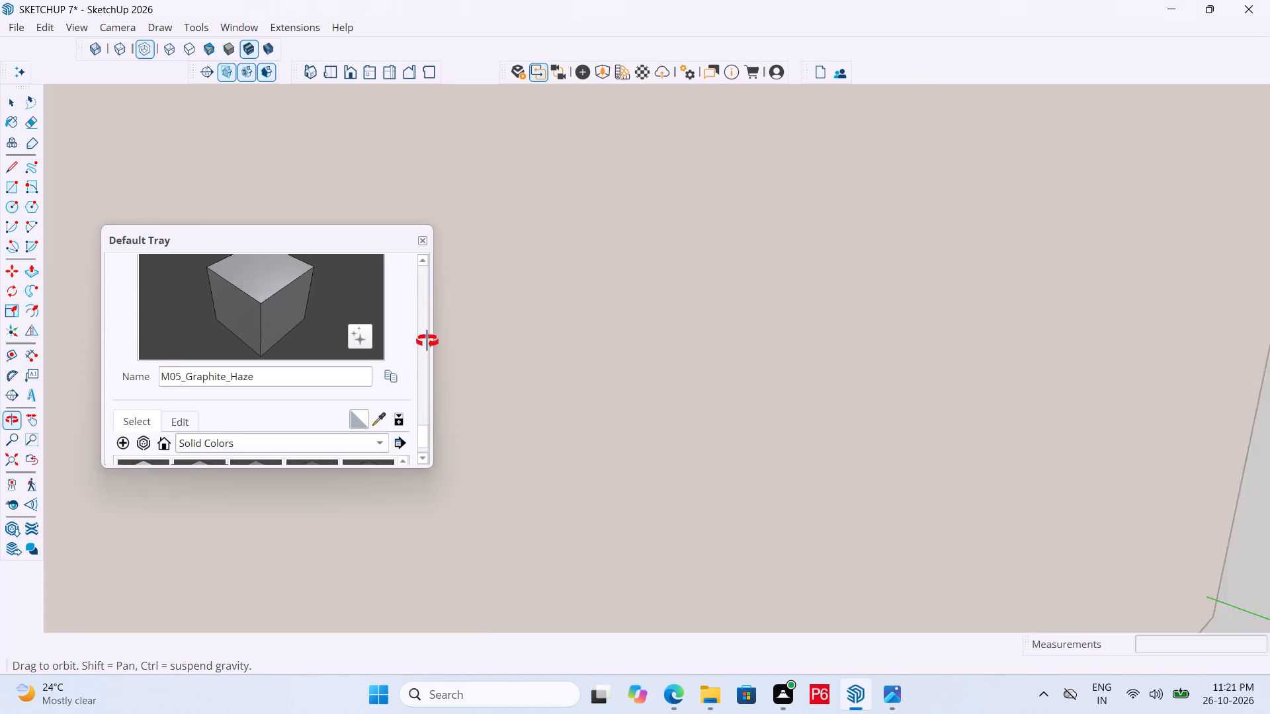
{"action": "middle_click_drag", "start_coordinate": [427, 341], "coordinate": [507, 348]}
{"action": "scroll", "coordinate": [824, 413], "scroll_direction": "up", "scroll_amount": 3}
{"action": "left_click_drag", "start_coordinate": [945, 436], "coordinate": [938, 432]}
{"action": "scroll", "coordinate": [866, 418], "scroll_direction": "down", "scroll_amount": 2}
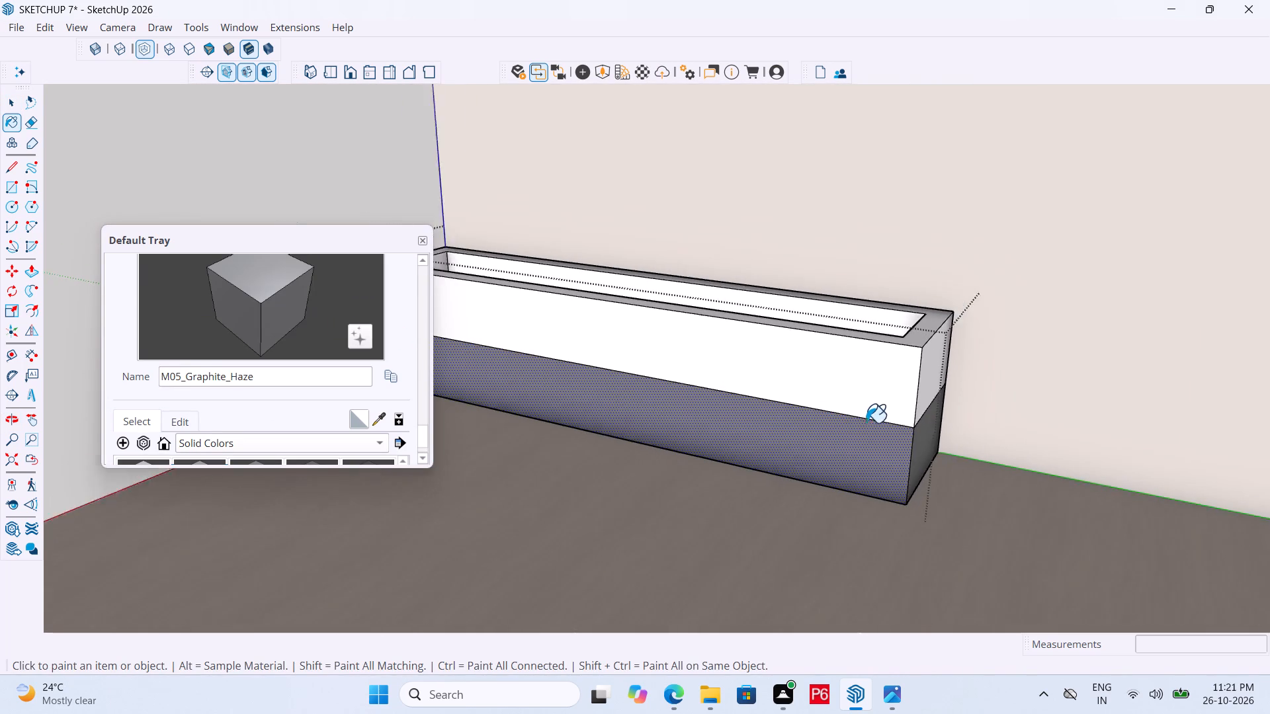
{"action": "scroll", "coordinate": [866, 422], "scroll_direction": "down", "scroll_amount": 1}
{"action": "middle_click_drag", "start_coordinate": [866, 422], "coordinate": [1269, 385]}
{"action": "scroll", "coordinate": [755, 238], "scroll_direction": "down", "scroll_amount": 6}
{"action": "middle_click_drag", "start_coordinate": [697, 294], "coordinate": [746, 329]}
Save the model with the painted box and close the box's group.
{"action": "key", "text": "ctrl+s"}
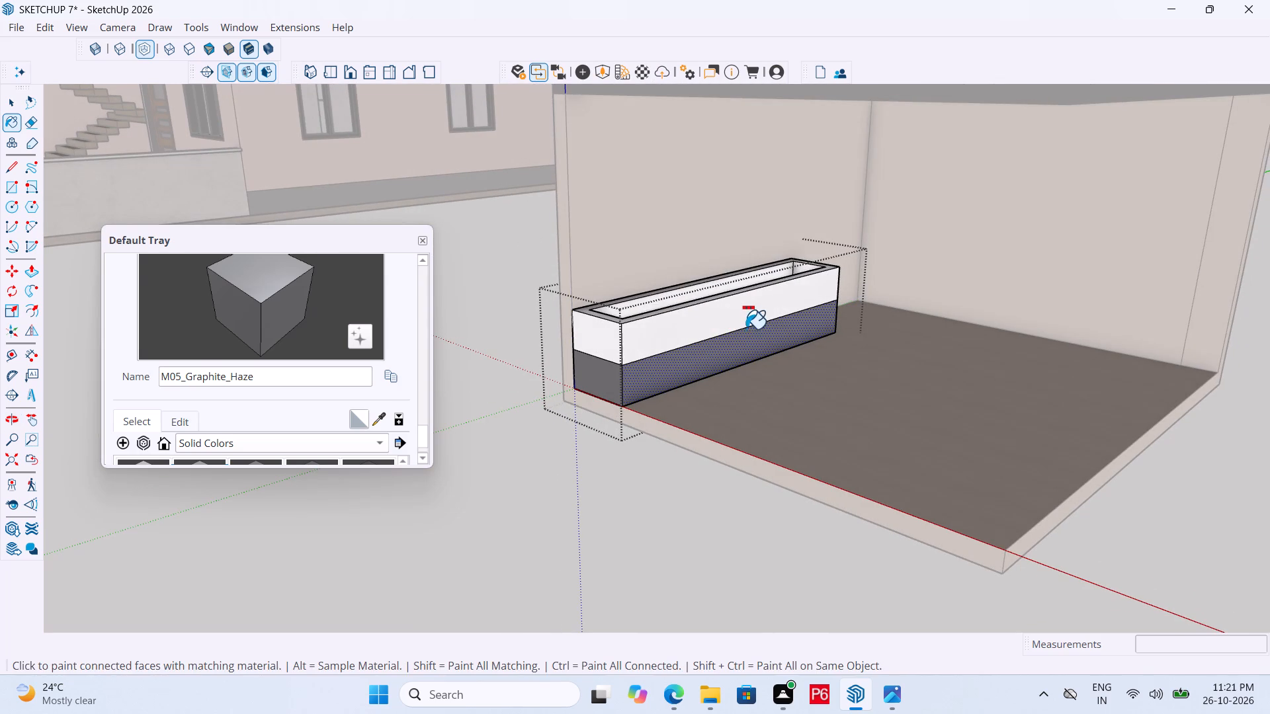
{"action": "key", "text": "ctrl+s"}
{"action": "key", "text": "ctrl+s"}
{"action": "key", "text": "ctrl+s"}
{"action": "key", "text": "ctrl+s"}
{"action": "key", "text": "space"}
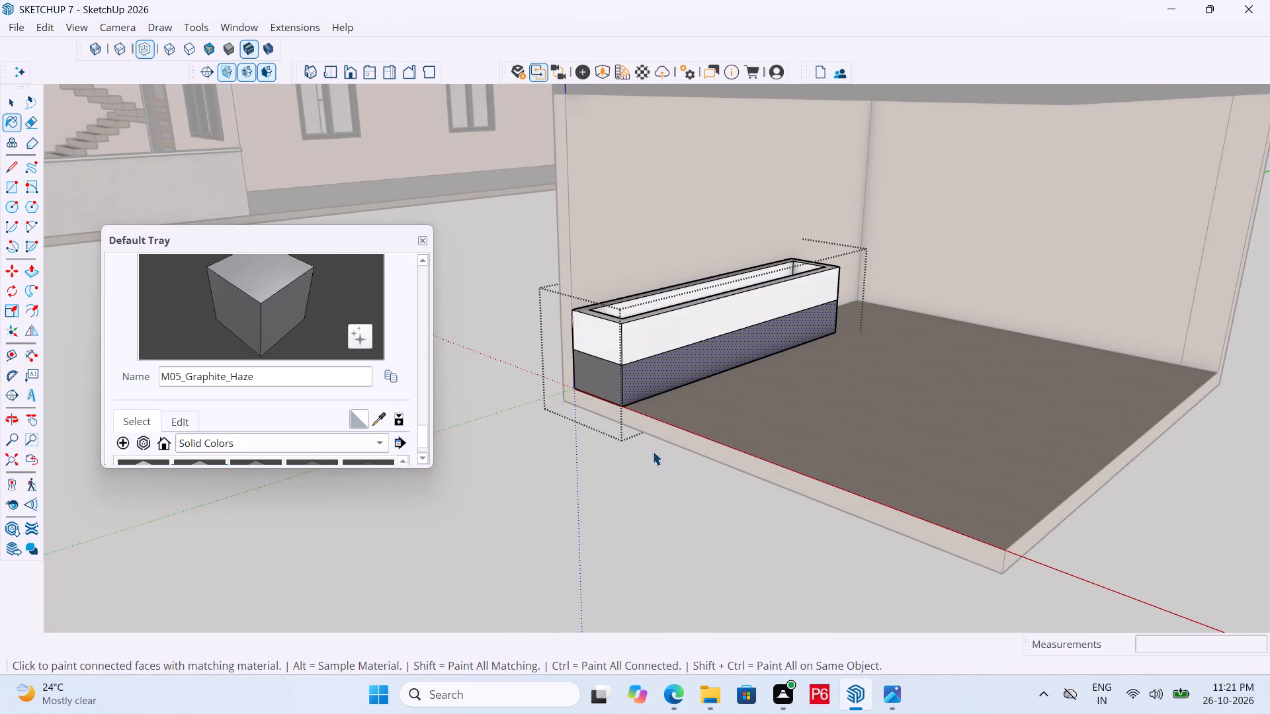
{"action": "left_click", "coordinate": [652, 452]}
Scale the hollow box lengthwise along the green axis until its far end meets the short wall's inner face.
{"action": "scroll", "coordinate": [654, 402], "scroll_direction": "down", "scroll_amount": 5}
{"action": "middle_click_drag", "start_coordinate": [668, 405], "coordinate": [743, 397]}
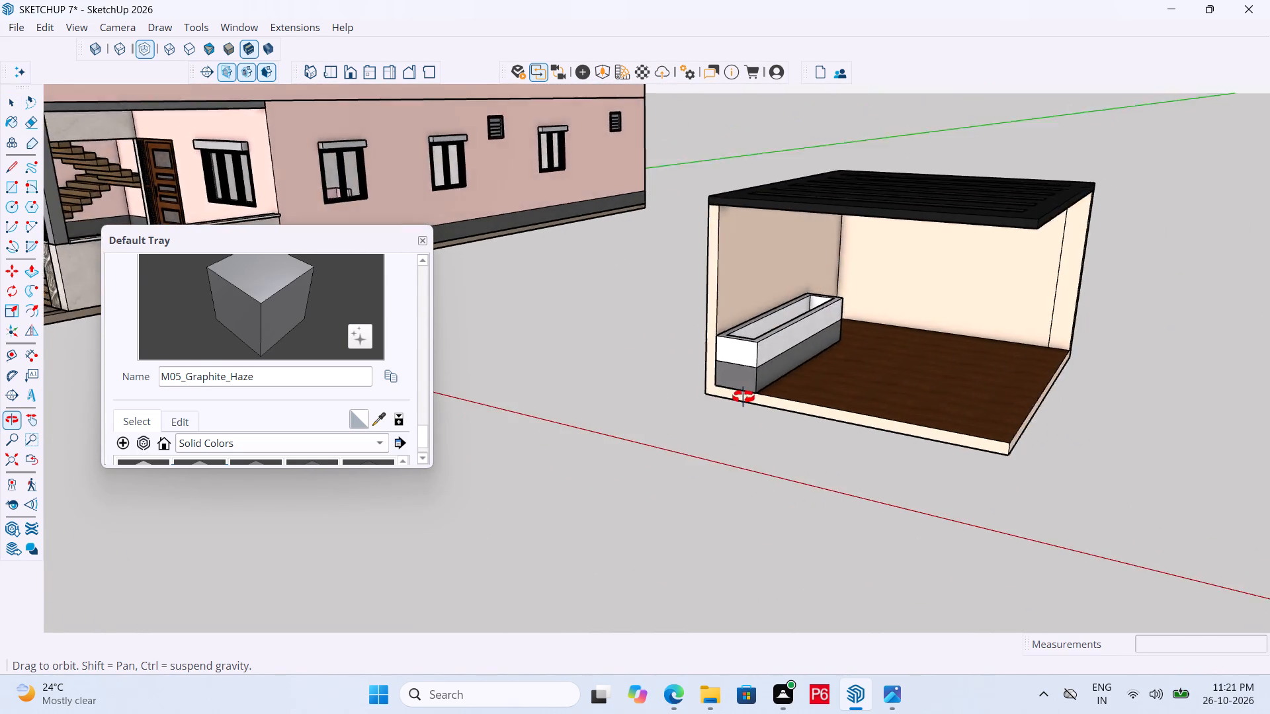
{"action": "middle_click_drag", "start_coordinate": [743, 397], "coordinate": [583, 391]}
{"action": "scroll", "coordinate": [624, 298], "scroll_direction": "up", "scroll_amount": 4}
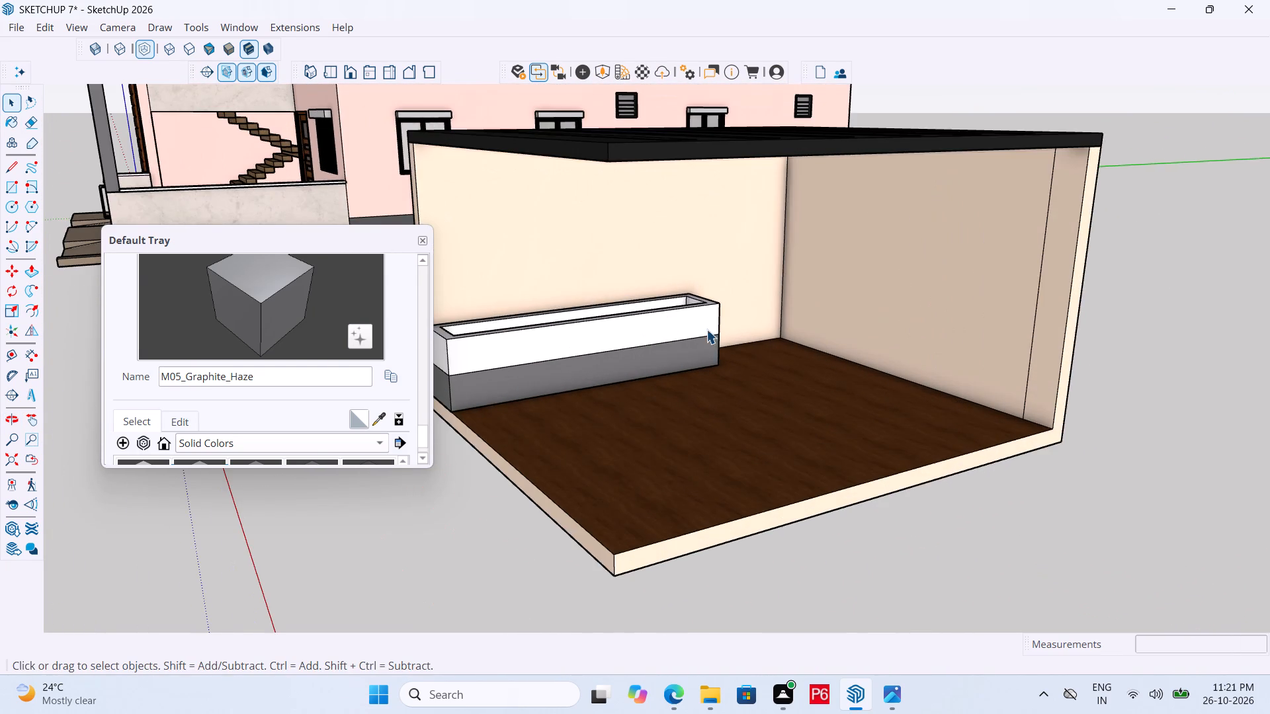
{"action": "left_click", "coordinate": [706, 331]}
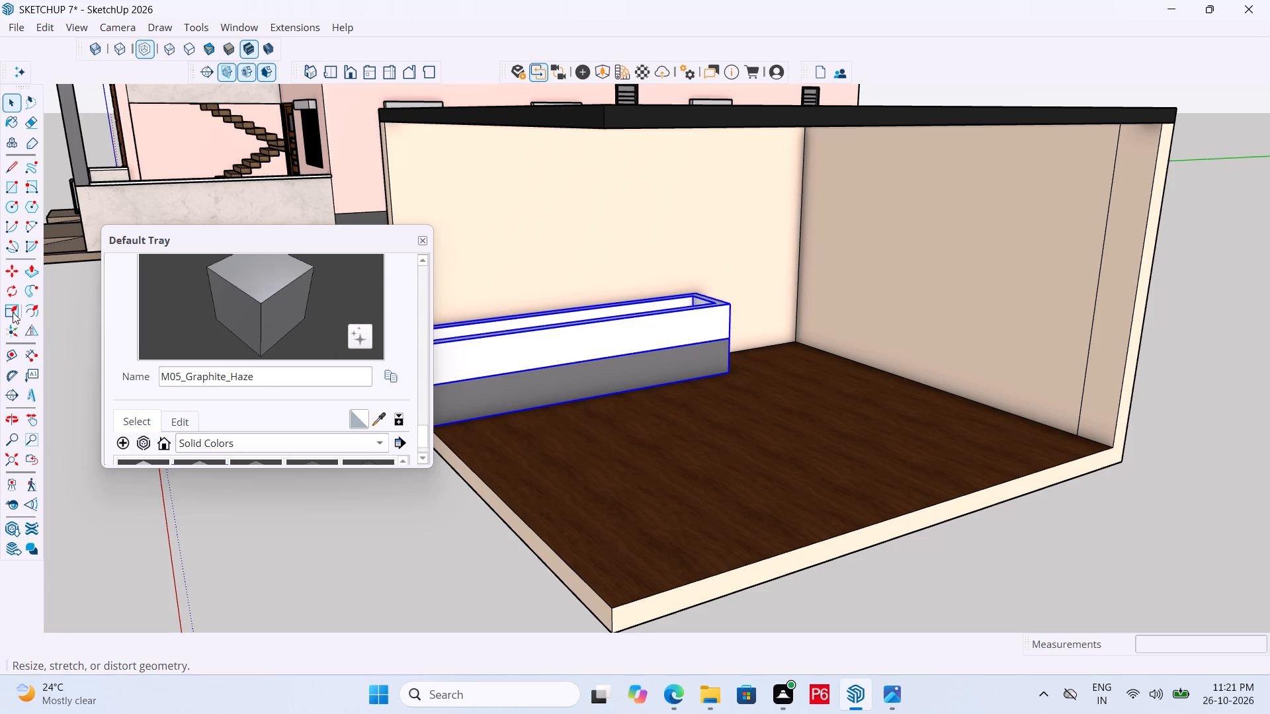
{"action": "left_click", "coordinate": [15, 311]}
{"action": "scroll", "coordinate": [700, 336], "scroll_direction": "up", "scroll_amount": 3}
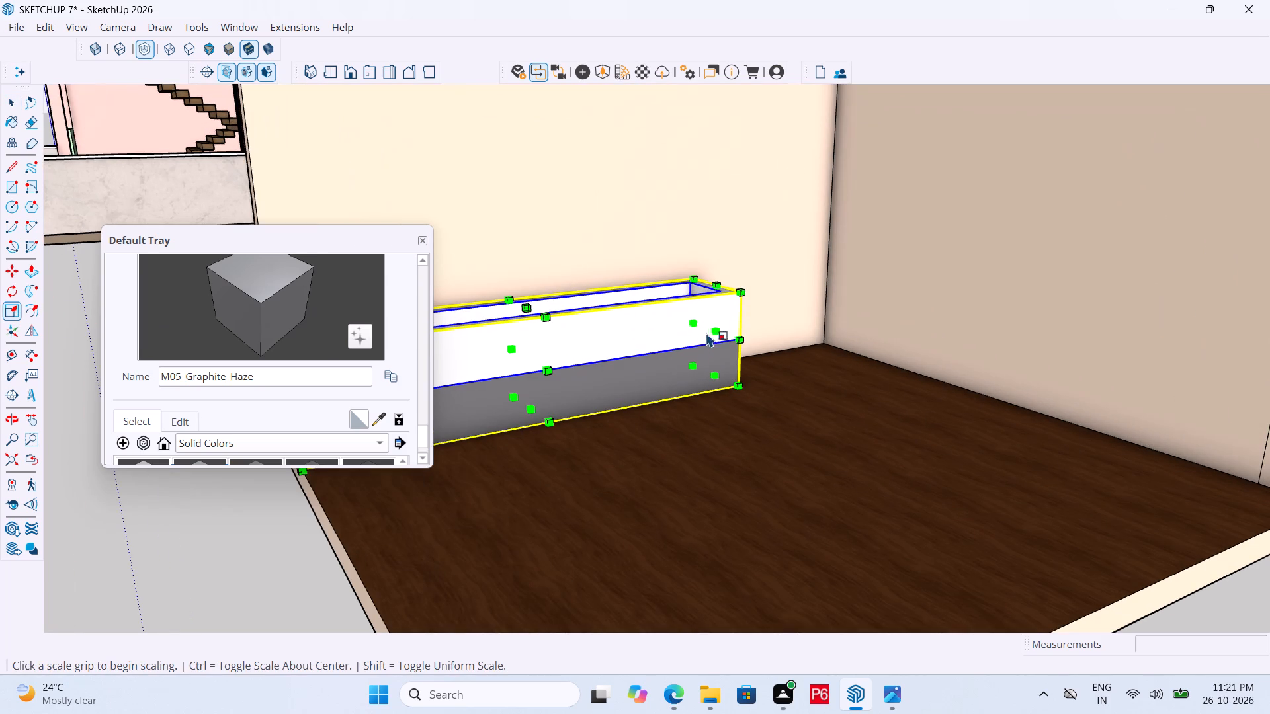
{"action": "left_click", "coordinate": [711, 329]}
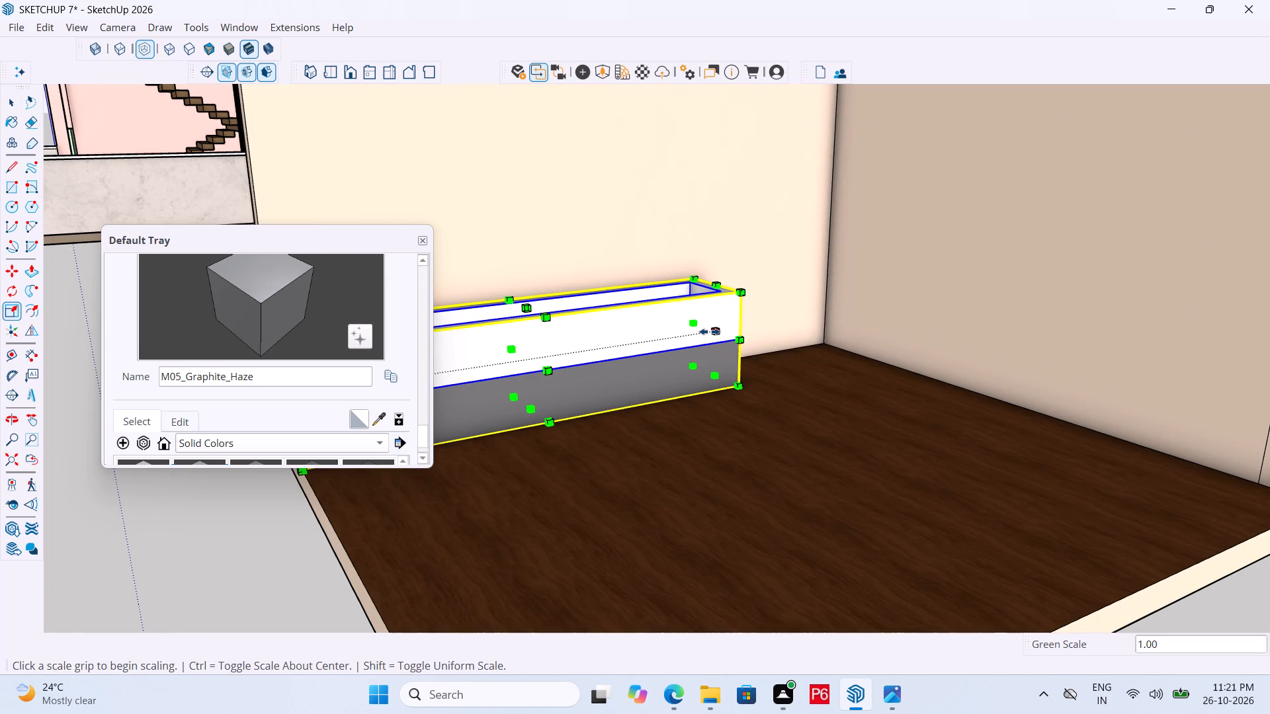
{"action": "left_click", "coordinate": [710, 332]}
{"action": "left_click", "coordinate": [901, 268]}
{"action": "scroll", "coordinate": [884, 251], "scroll_direction": "down", "scroll_amount": 6}
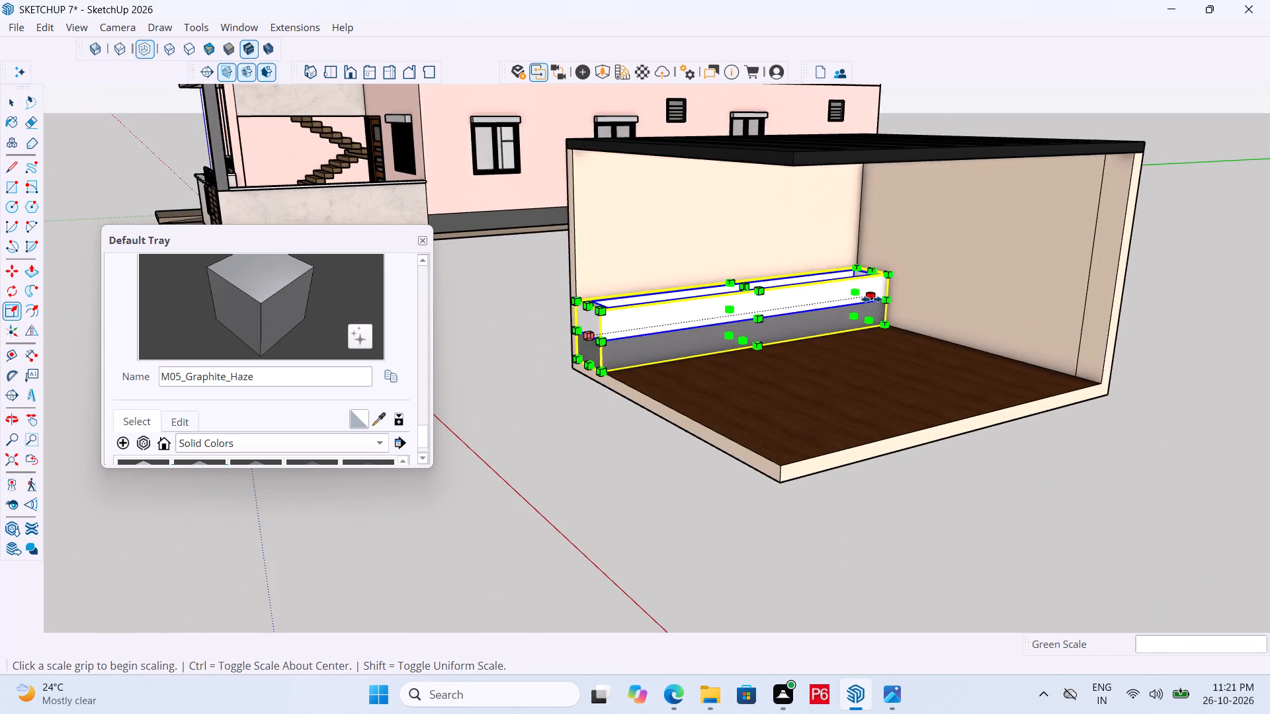
{"action": "middle_click_drag", "start_coordinate": [874, 305], "coordinate": [905, 347]}
{"action": "key", "text": "space"}
{"action": "scroll", "coordinate": [507, 184], "scroll_direction": "down", "scroll_amount": 5}
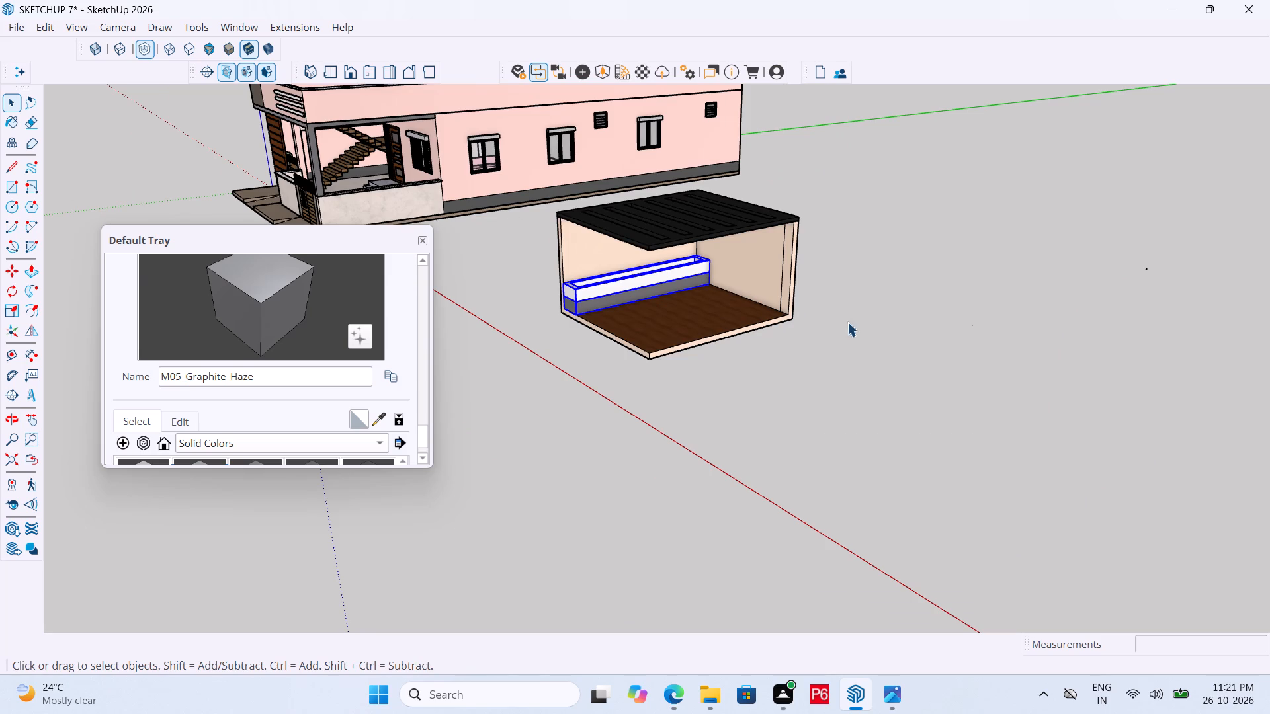
{"action": "left_click", "coordinate": [847, 322]}
Save the model with the lengthened box.
{"action": "middle_click_drag", "start_coordinate": [724, 294], "coordinate": [761, 290]}
{"action": "key", "text": "ctrl+s"}
{"action": "key", "text": "ctrl+s"}
{"action": "key", "text": "ctrl+s"}
{"action": "key", "text": "ctrl+s"}
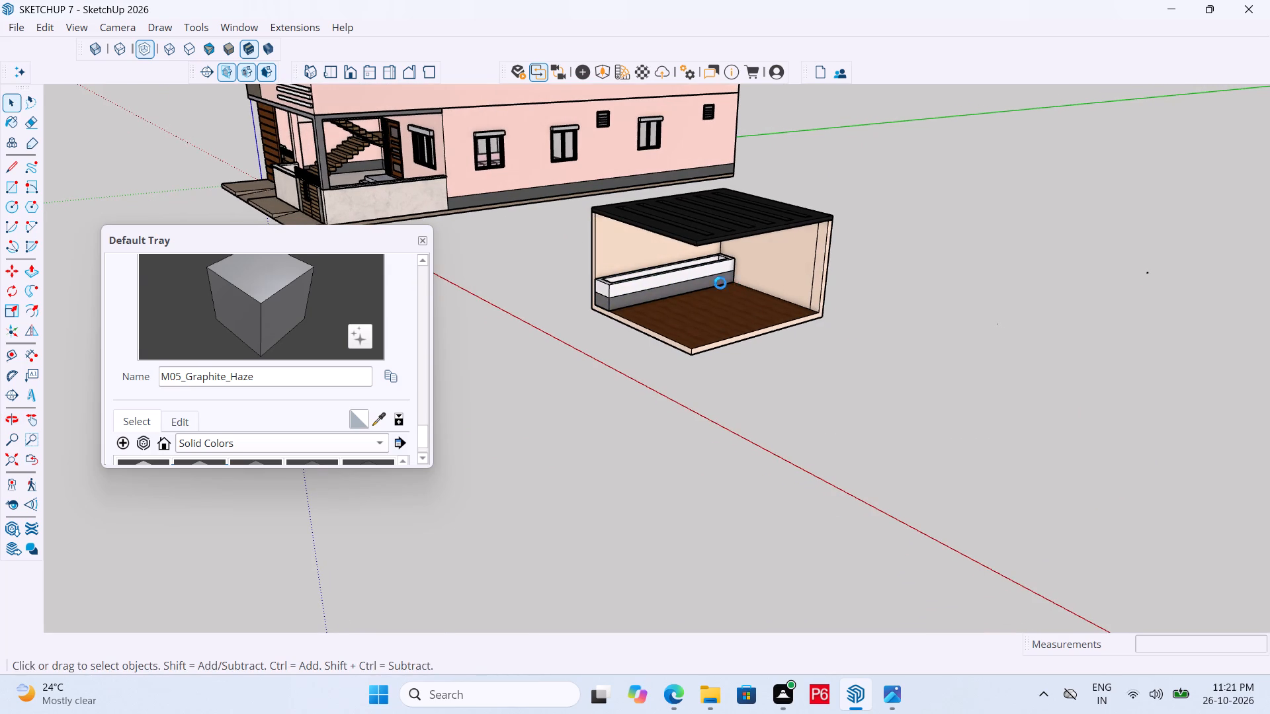
Copy the two-tone hollow box from beside the long wall across the floor towards the room's open side.
{"action": "middle_click_drag", "start_coordinate": [720, 283], "coordinate": [731, 282]}
{"action": "scroll", "coordinate": [653, 274], "scroll_direction": "up", "scroll_amount": 4}
{"action": "key", "text": "space"}
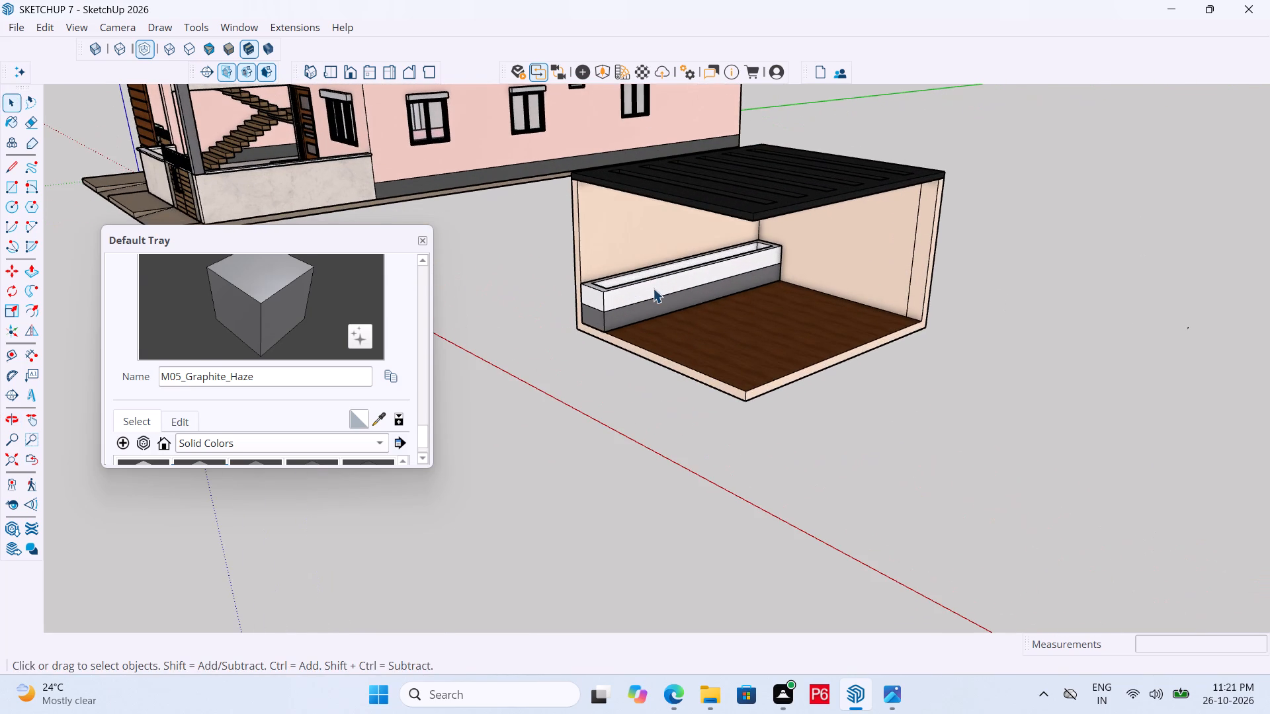
{"action": "left_click", "coordinate": [655, 288]}
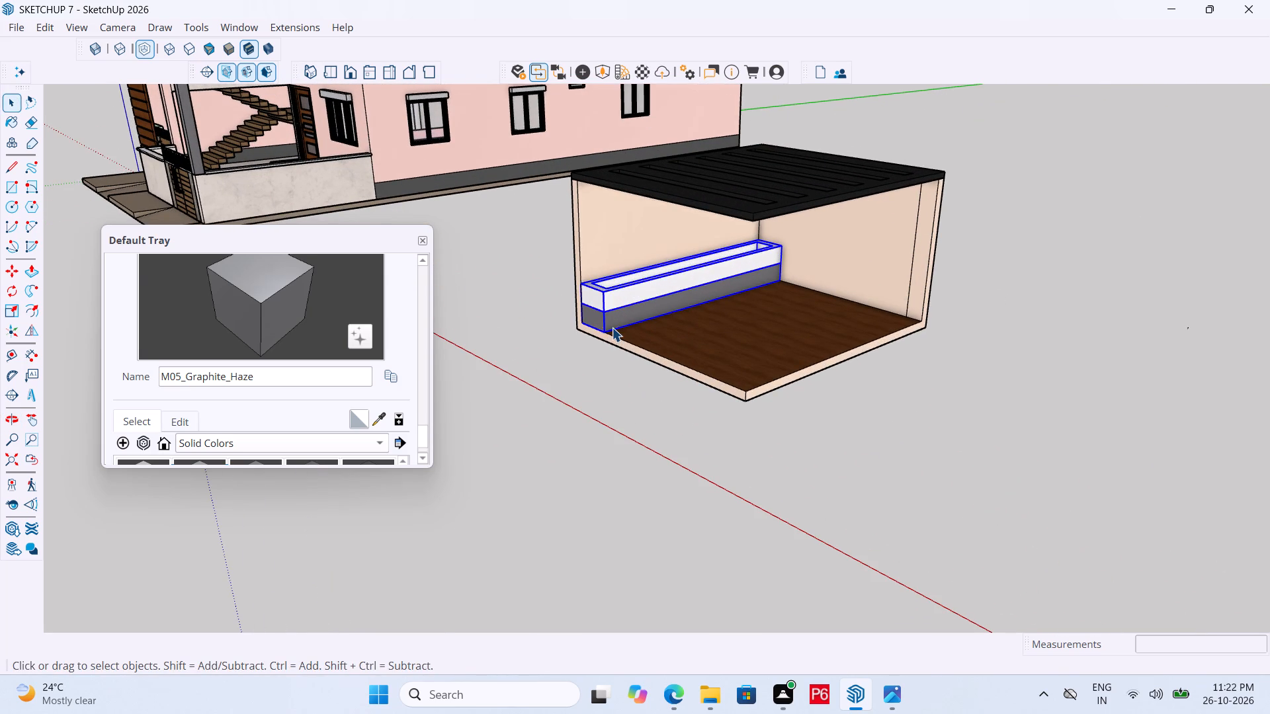
{"action": "key", "text": "m"}
{"action": "left_click", "coordinate": [610, 332]}
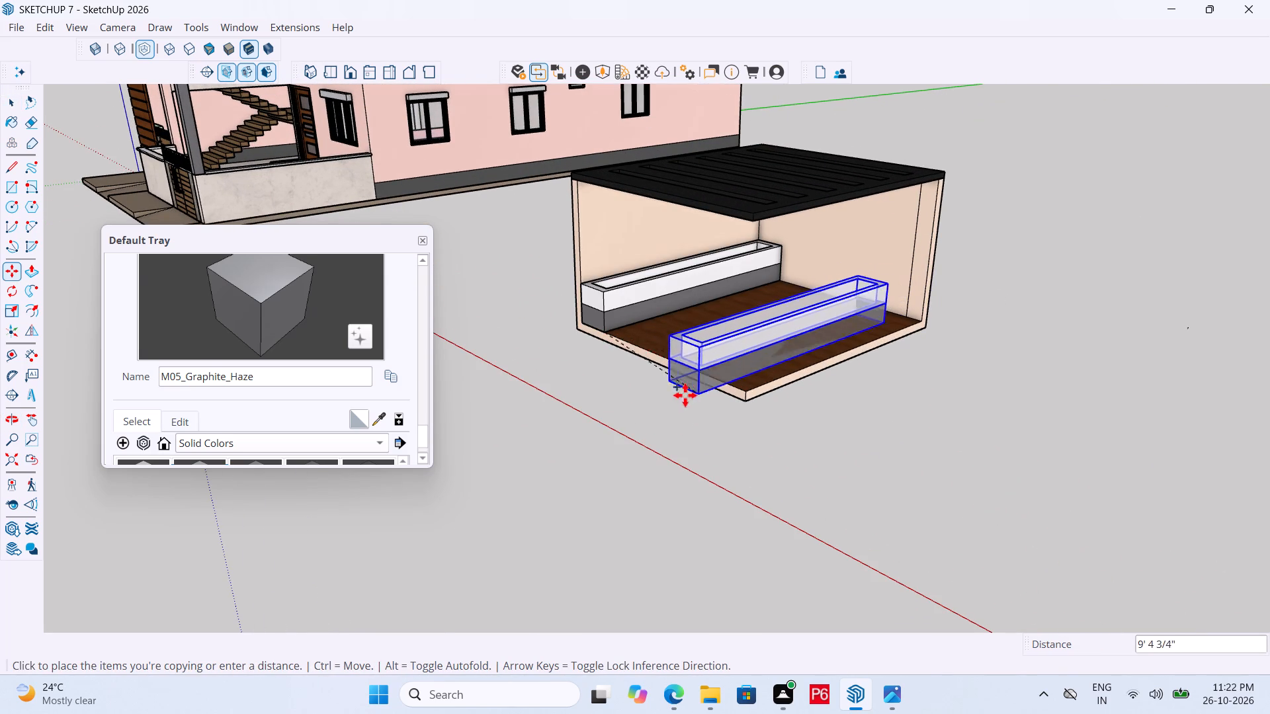
{"action": "left_click", "coordinate": [667, 400]}
{"action": "middle_click_drag", "start_coordinate": [747, 360], "coordinate": [714, 391]}
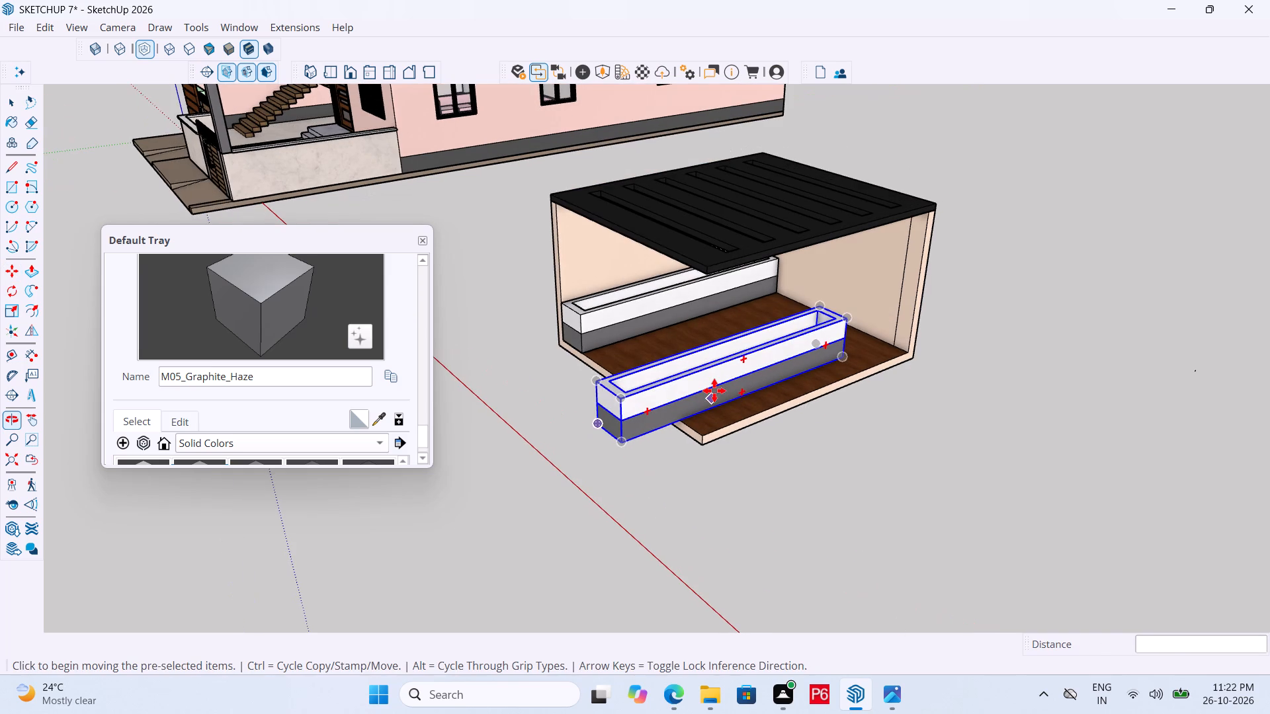
Rotate the copied hollow box 90 degrees in the horizontal plane so it runs parallel to the short wall.
{"action": "left_click", "coordinate": [10, 291]}
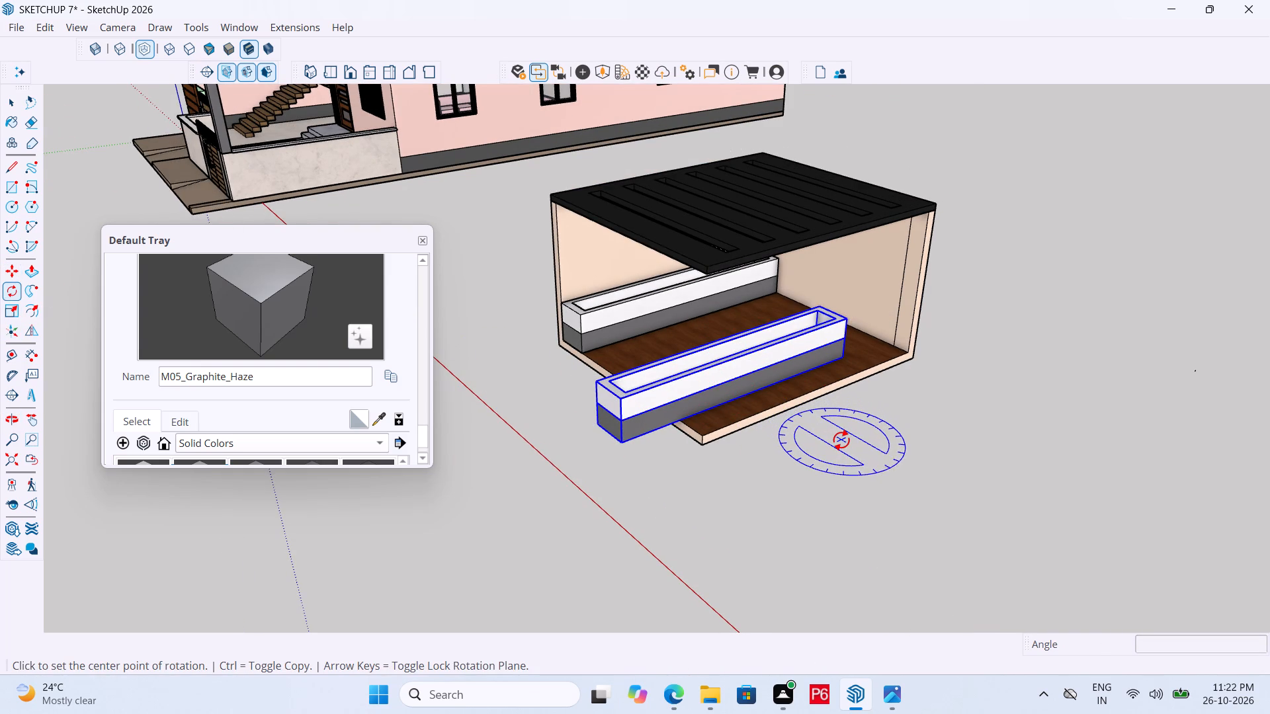
{"action": "left_click", "coordinate": [841, 440]}
{"action": "left_click", "coordinate": [918, 492]}
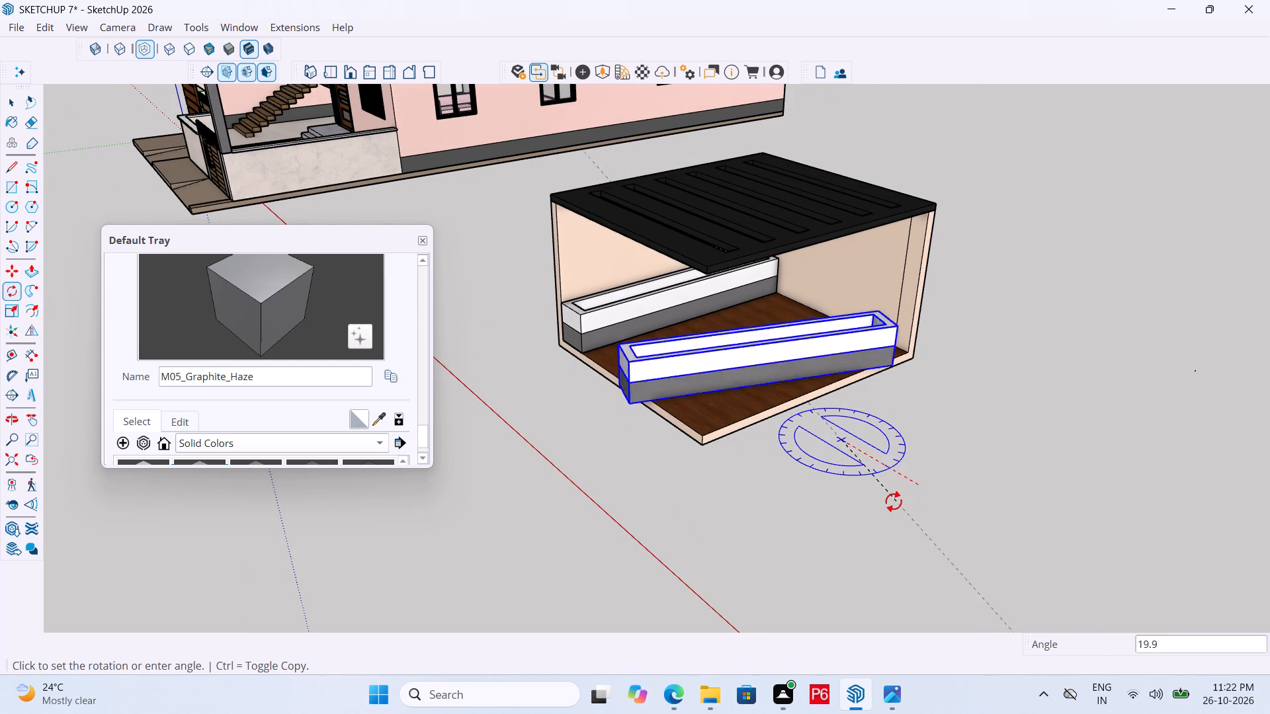
{"action": "left_click", "coordinate": [712, 499]}
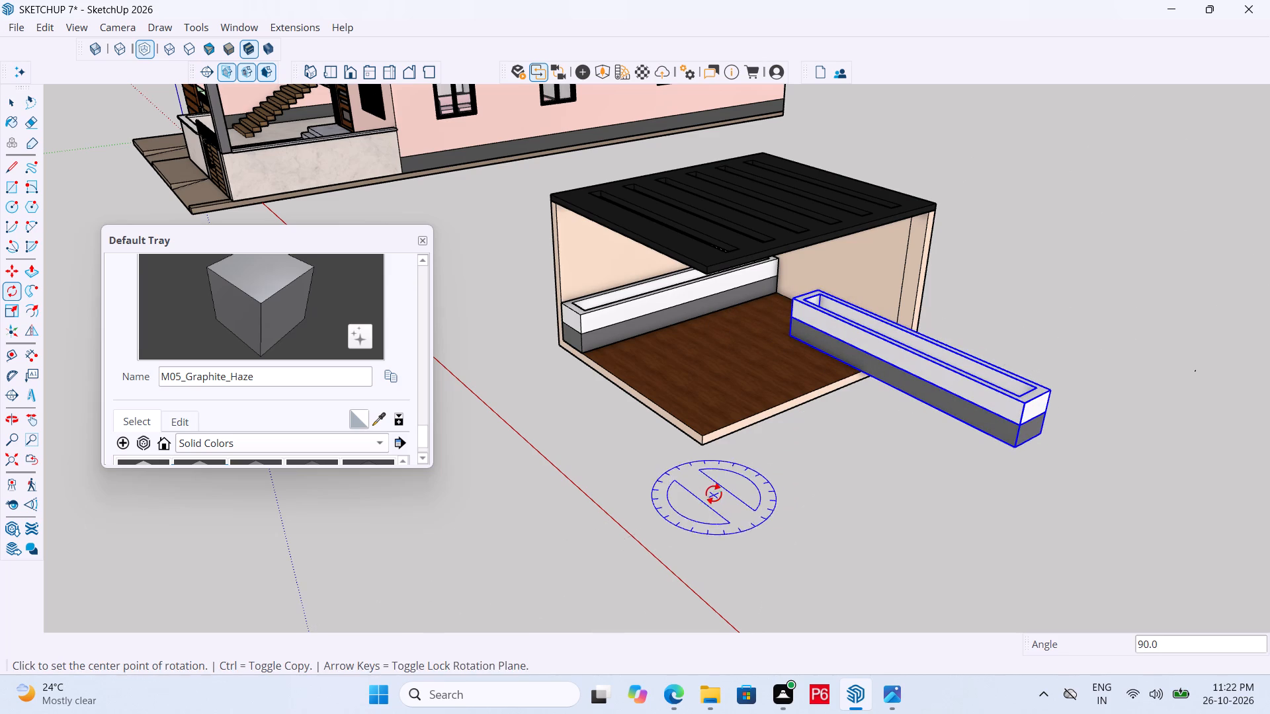
{"action": "key", "text": "space"}
Move the rotated box by its bottom back corner against the short wall, butting its end against the first box.
{"action": "middle_click_drag", "start_coordinate": [861, 313], "coordinate": [916, 298]}
{"action": "scroll", "coordinate": [916, 298], "scroll_direction": "up", "scroll_amount": 4}
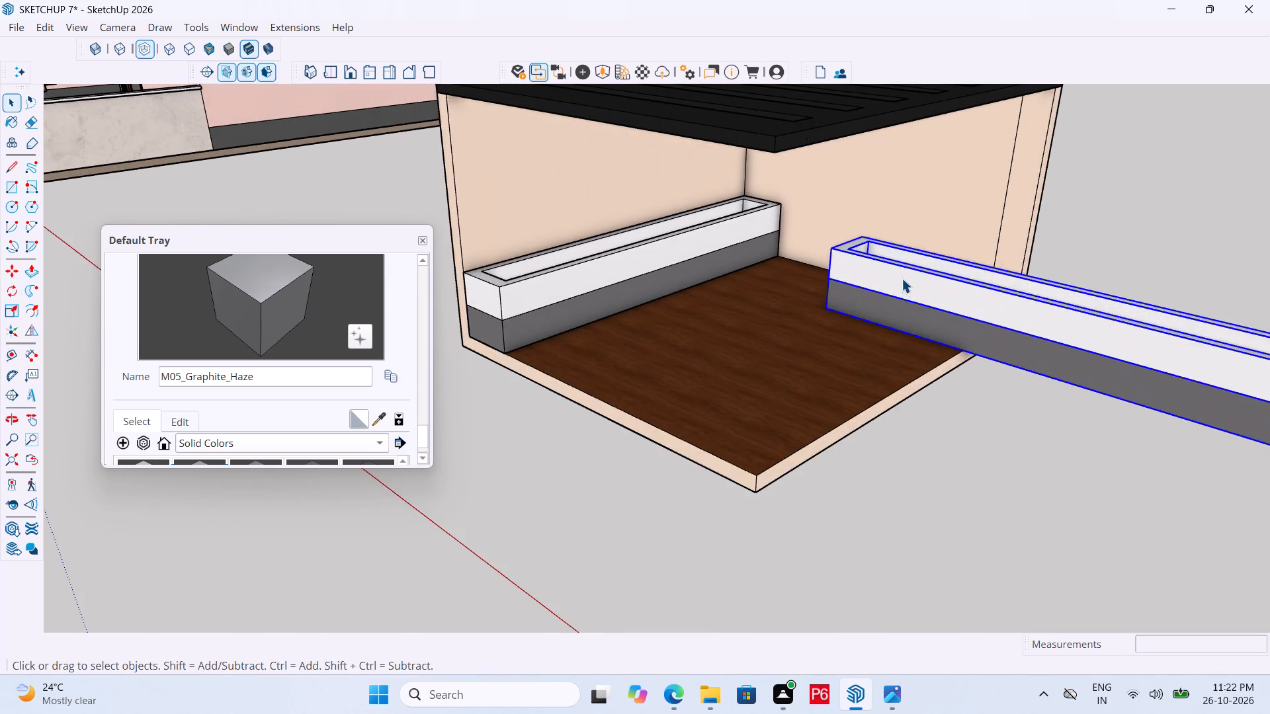
{"action": "scroll", "coordinate": [902, 278], "scroll_direction": "up", "scroll_amount": 5}
{"action": "key", "text": "m"}
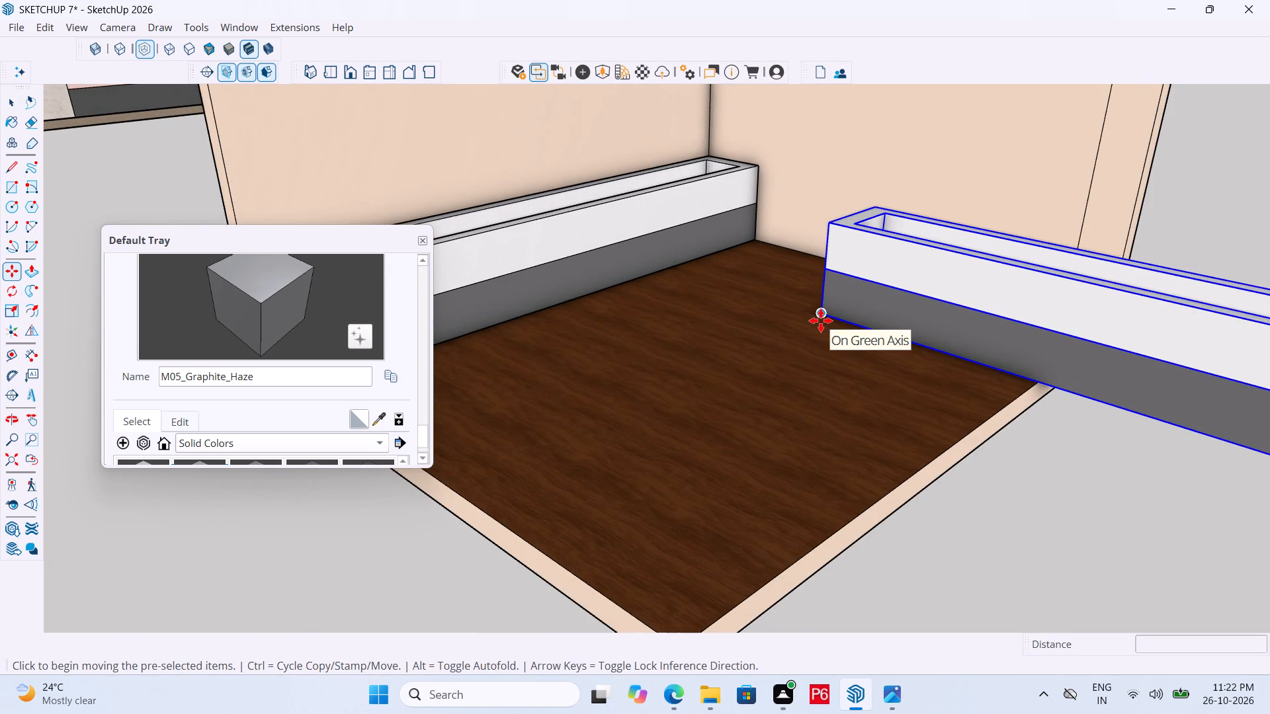
{"action": "middle_click_drag", "start_coordinate": [796, 299], "coordinate": [1153, 343]}
{"action": "scroll", "coordinate": [669, 182], "scroll_direction": "up", "scroll_amount": 5}
{"action": "left_click", "coordinate": [769, 258]}
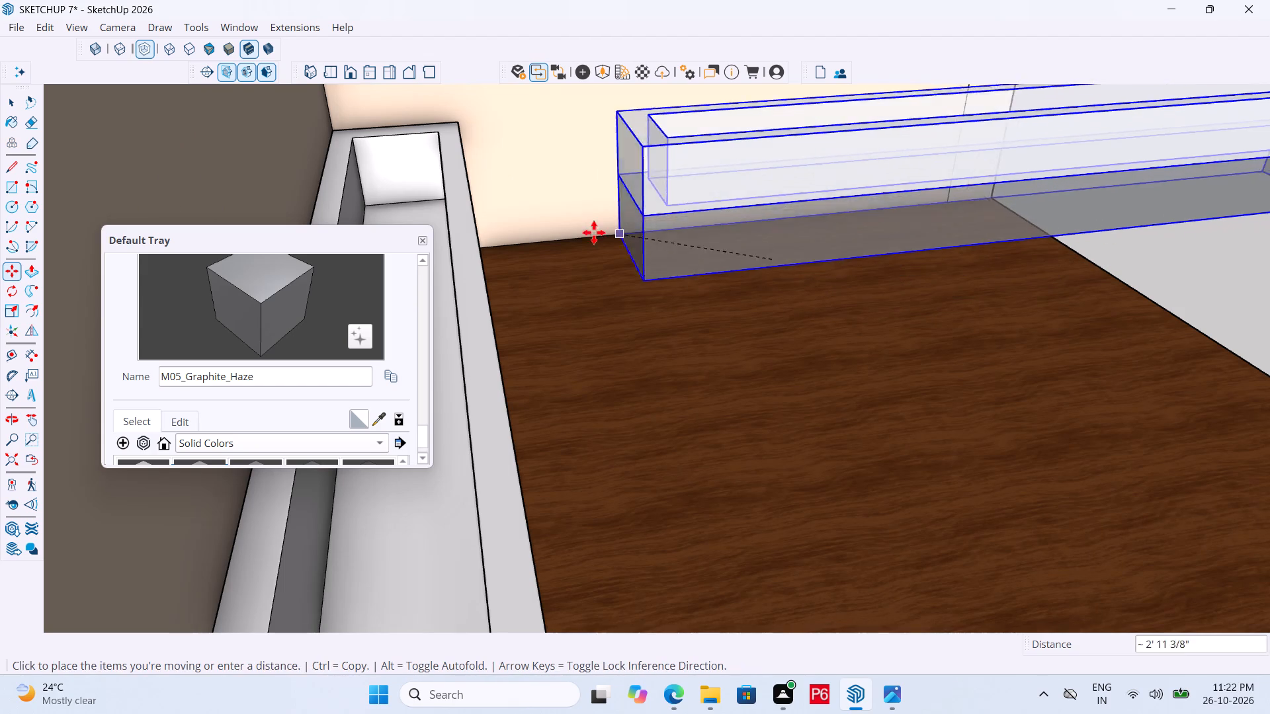
{"action": "middle_click_drag", "start_coordinate": [540, 233], "coordinate": [450, 229]}
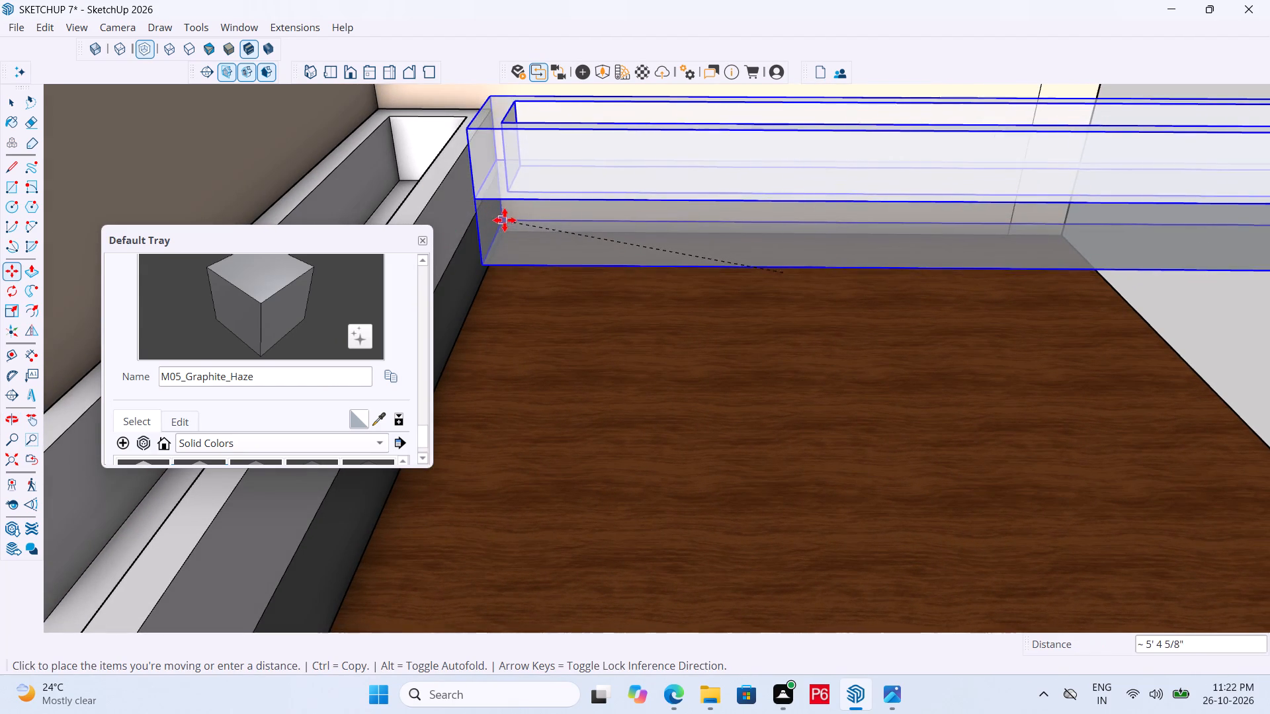
{"action": "scroll", "coordinate": [556, 226], "scroll_direction": "up", "scroll_amount": 15}
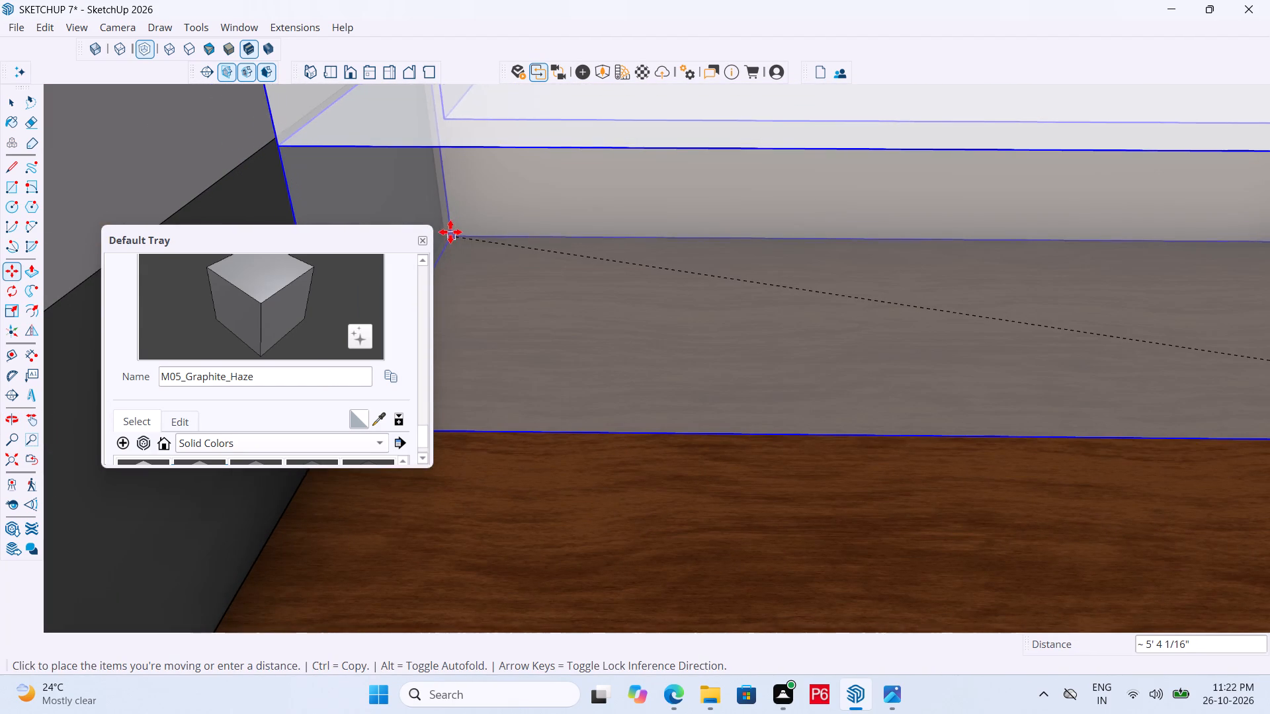
{"action": "left_click", "coordinate": [445, 233]}
Save the model with the second box in place along the short wall.
{"action": "scroll", "coordinate": [443, 186], "scroll_direction": "down", "scroll_amount": 17}
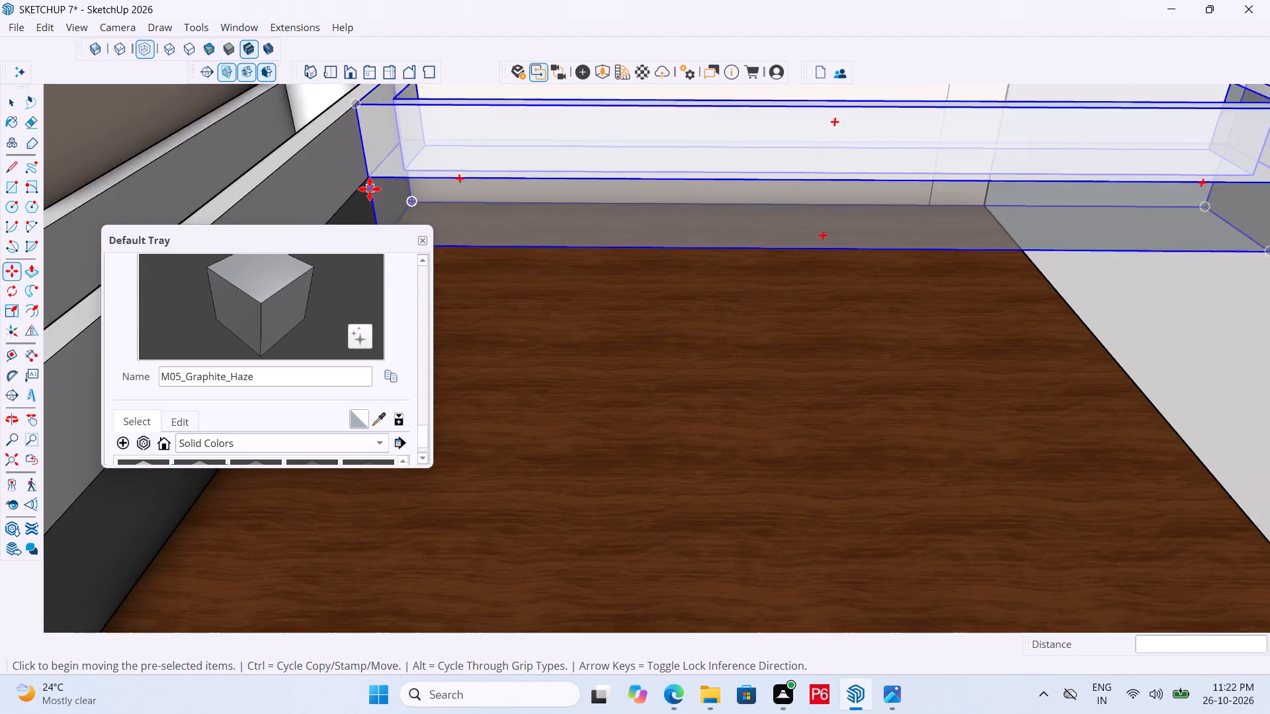
{"action": "scroll", "coordinate": [449, 180], "scroll_direction": "down", "scroll_amount": 6}
{"action": "middle_click_drag", "start_coordinate": [577, 207], "coordinate": [509, 210]}
{"action": "key", "text": "ctrl+s"}
{"action": "key", "text": "ctrl+s"}
{"action": "key", "text": "ctrl+s"}
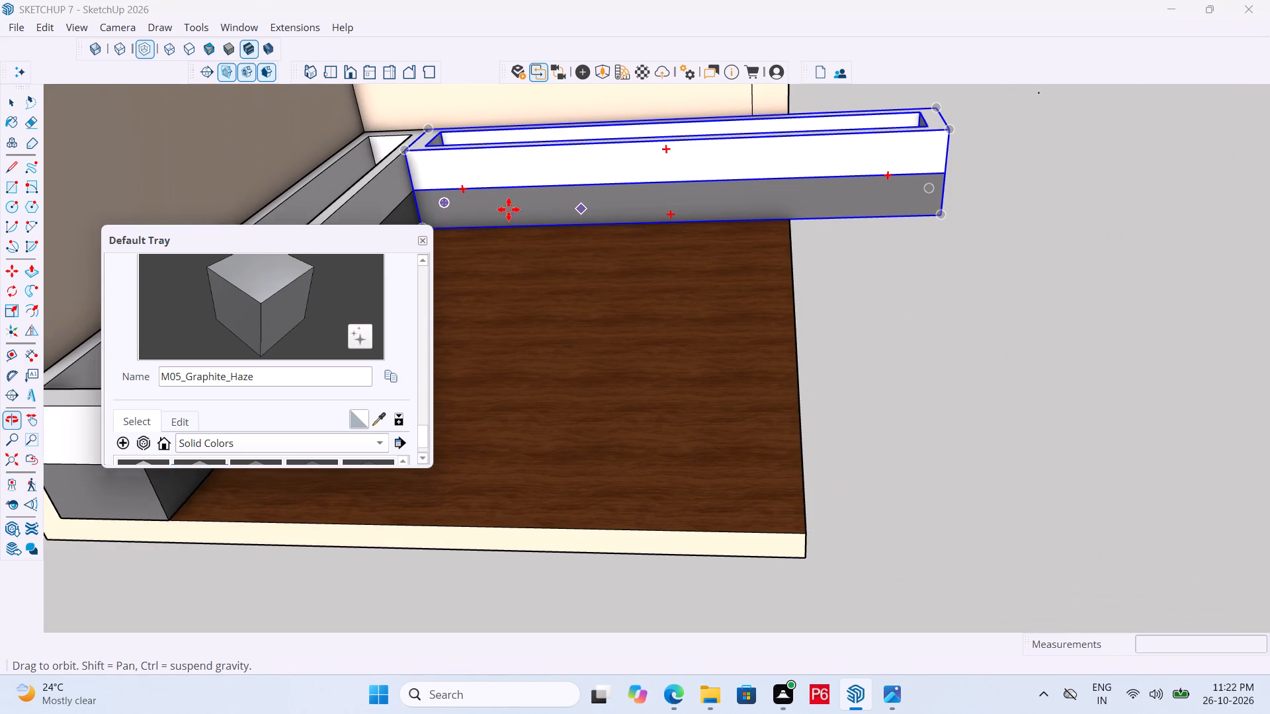
{"action": "key", "text": "ctrl+s"}
{"action": "key", "text": "ctrl+s"}
{"action": "key", "text": "ctrl+s"}
{"action": "key", "text": "ctrl+s"}
{"action": "key", "text": "ctrl+s"}
Scale the second box lengthwise by about 0.69 along its green axis until its free end meets the floor's open edge.
{"action": "scroll", "coordinate": [899, 276], "scroll_direction": "down", "scroll_amount": 5}
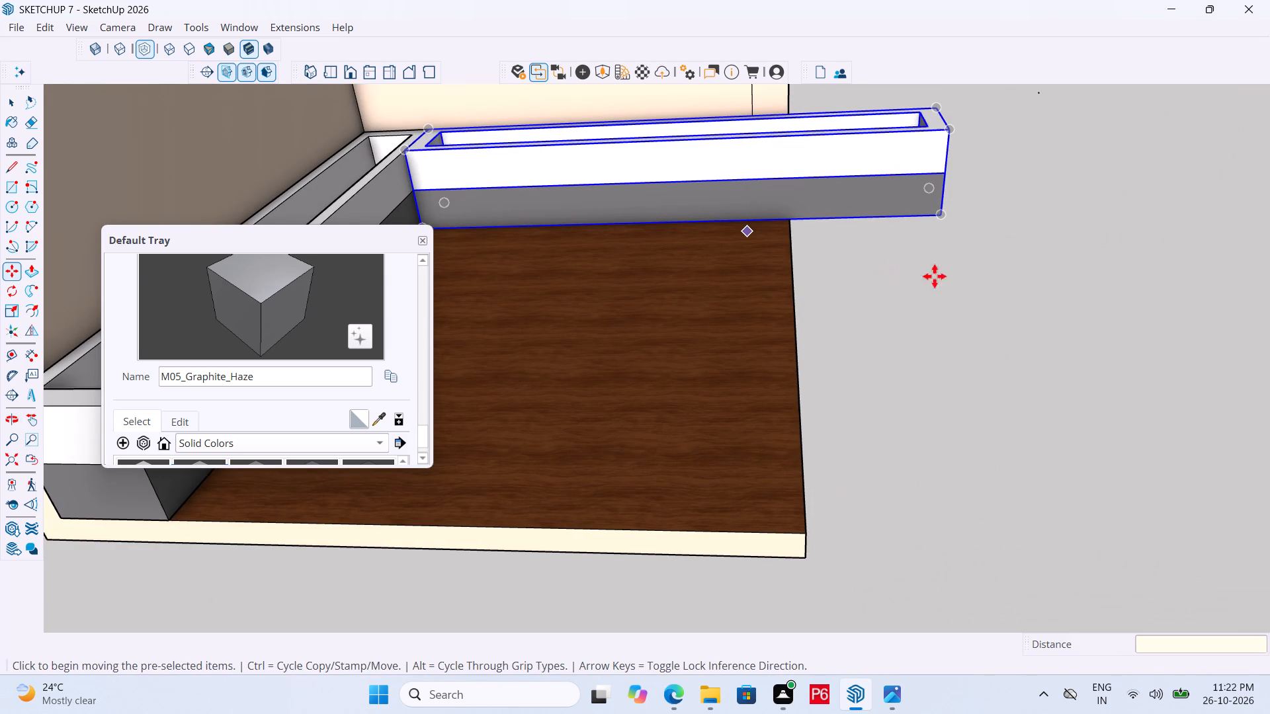
{"action": "scroll", "coordinate": [956, 275], "scroll_direction": "down", "scroll_amount": 1}
{"action": "key", "text": "space"}
{"action": "middle_click_drag", "start_coordinate": [956, 275], "coordinate": [741, 260]}
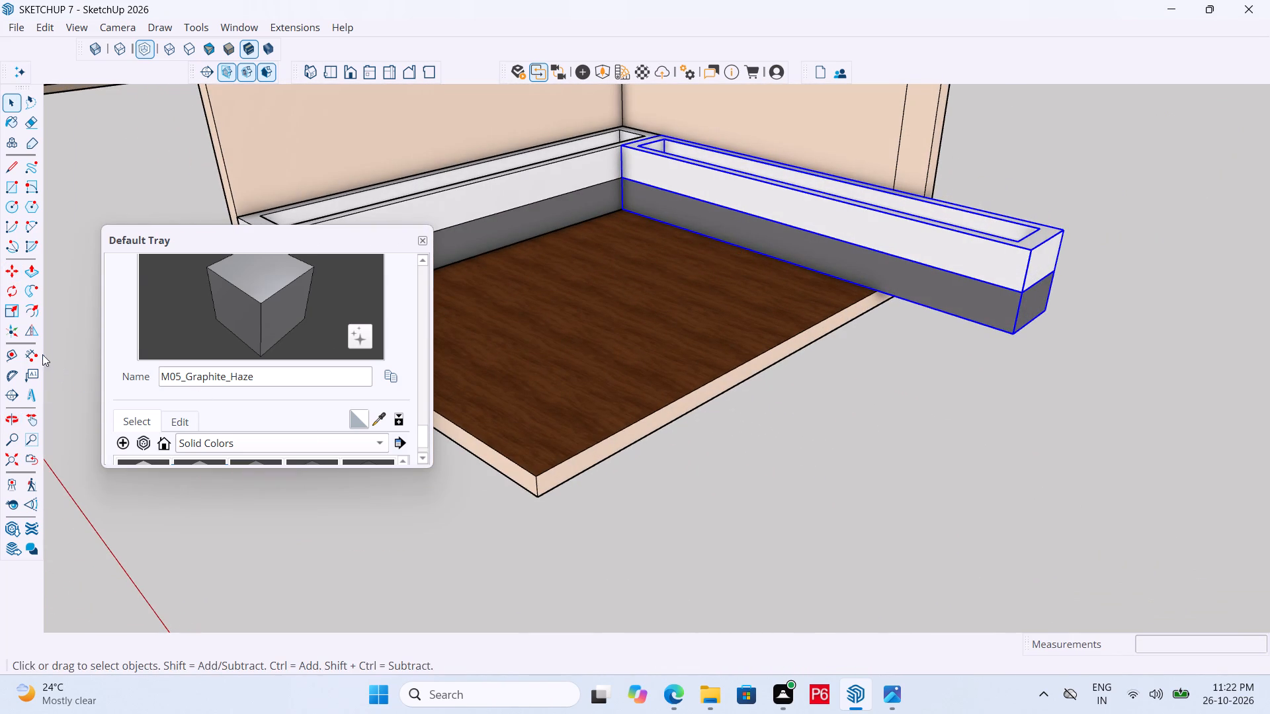
{"action": "left_click", "coordinate": [9, 311]}
{"action": "scroll", "coordinate": [1057, 315], "scroll_direction": "up", "scroll_amount": 5}
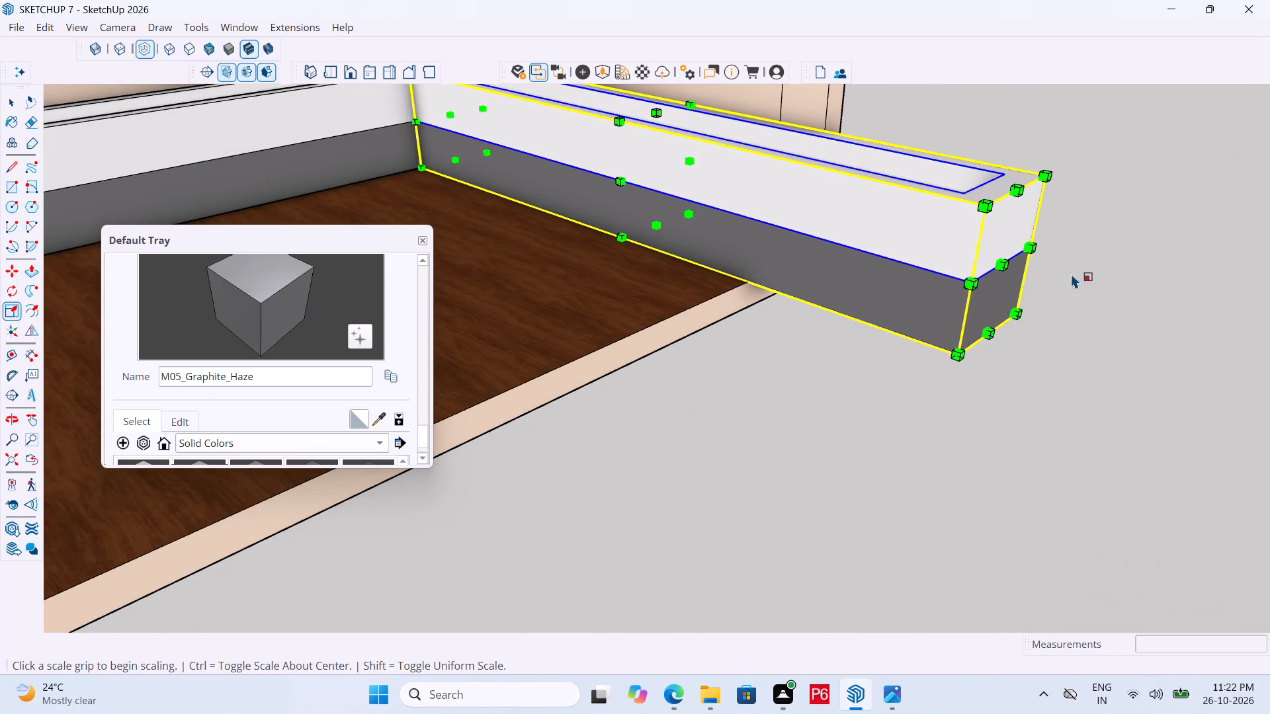
{"action": "left_click", "coordinate": [1005, 264]}
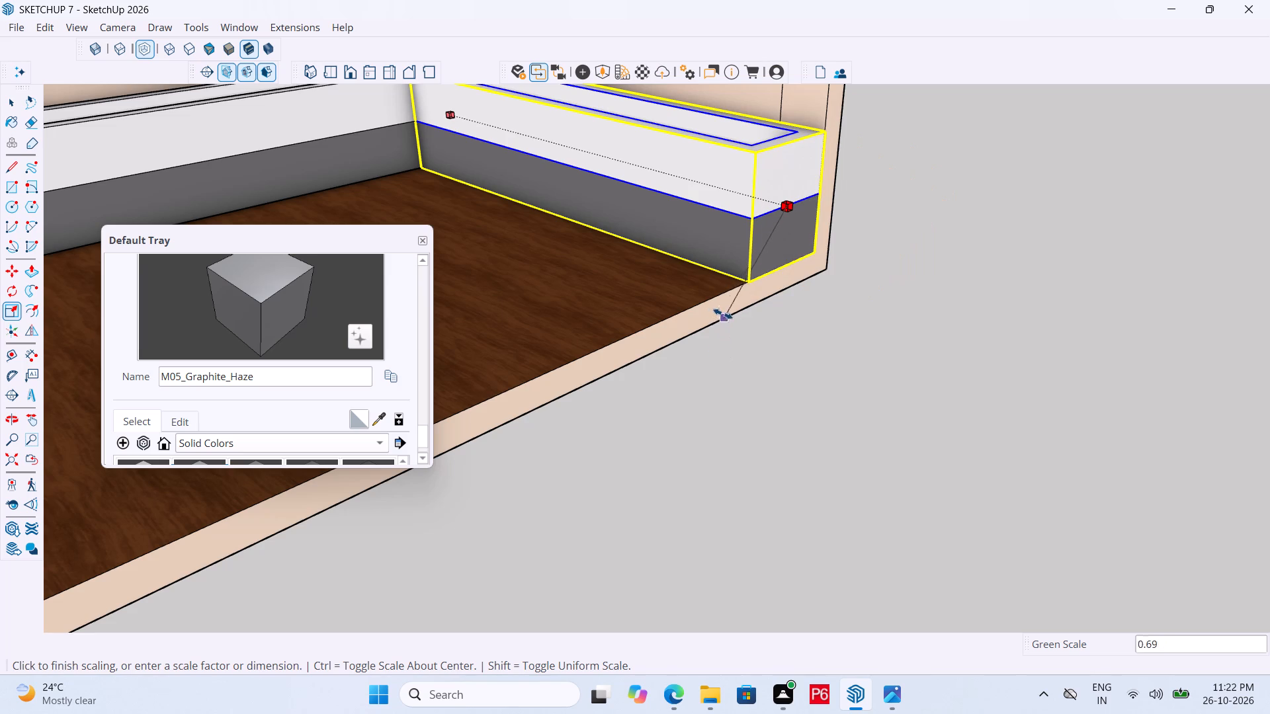
{"action": "left_click", "coordinate": [724, 315]}
{"action": "scroll", "coordinate": [897, 279], "scroll_direction": "down", "scroll_amount": 5}
{"action": "key", "text": "space"}
{"action": "left_click", "coordinate": [943, 276]}
Save the model with the shortened second box.
{"action": "scroll", "coordinate": [715, 291], "scroll_direction": "down", "scroll_amount": 1}
{"action": "middle_click_drag", "start_coordinate": [715, 291], "coordinate": [772, 297]}
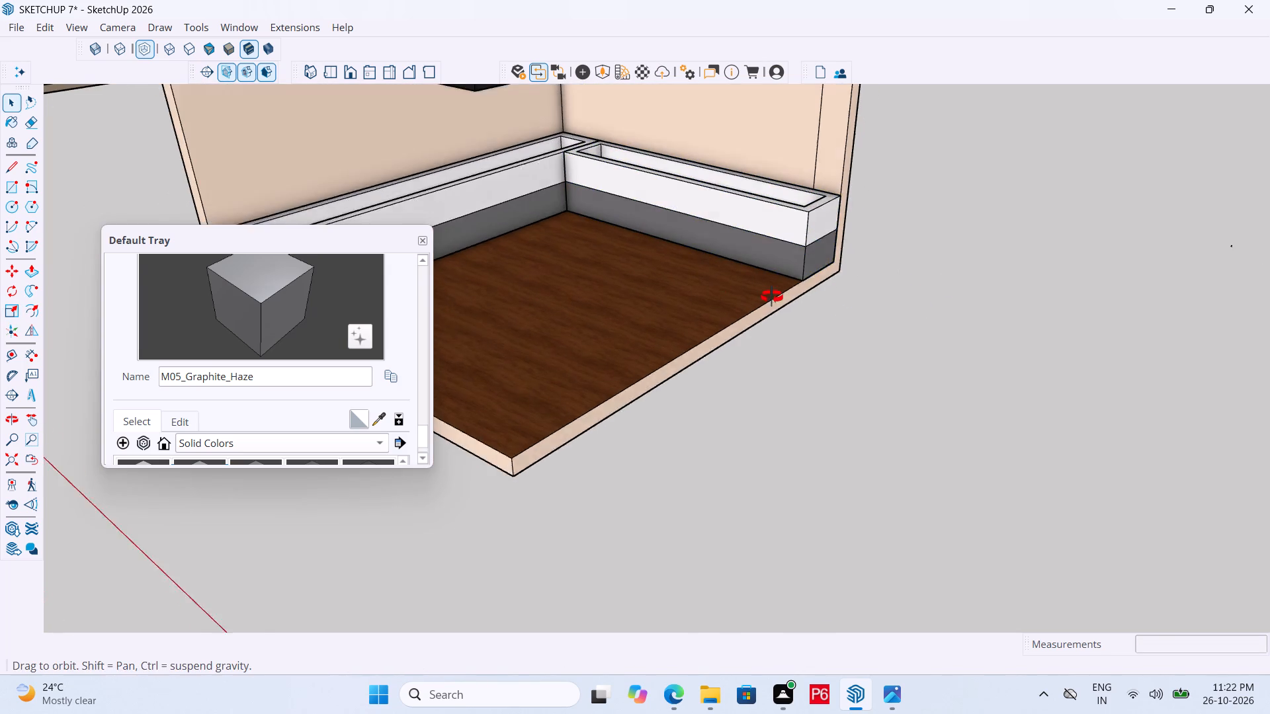
{"action": "middle_click_drag", "start_coordinate": [772, 297], "coordinate": [792, 297]}
{"action": "key", "text": "ctrl+s"}
{"action": "key", "text": "ctrl+s"}
{"action": "key", "text": "ctrl+s"}
{"action": "key", "text": "ctrl+s"}
{"action": "key", "text": "ctrl+s"}
{"action": "key", "text": "ctrl+s"}
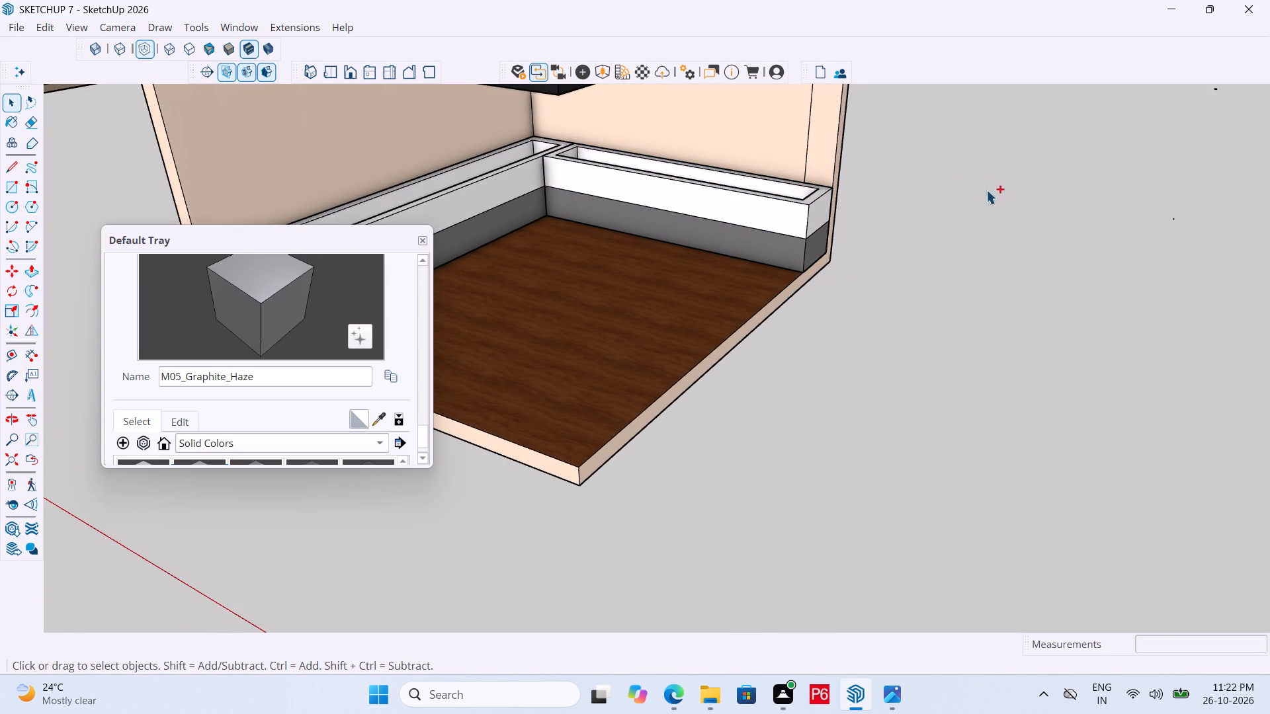
Open the black roof's group and push its slotted top face down 1".
{"action": "scroll", "coordinate": [988, 203], "scroll_direction": "down", "scroll_amount": 5}
{"action": "key", "text": "space"}
{"action": "scroll", "coordinate": [982, 243], "scroll_direction": "down", "scroll_amount": 4}
{"action": "middle_click_drag", "start_coordinate": [872, 227], "coordinate": [822, 260]}
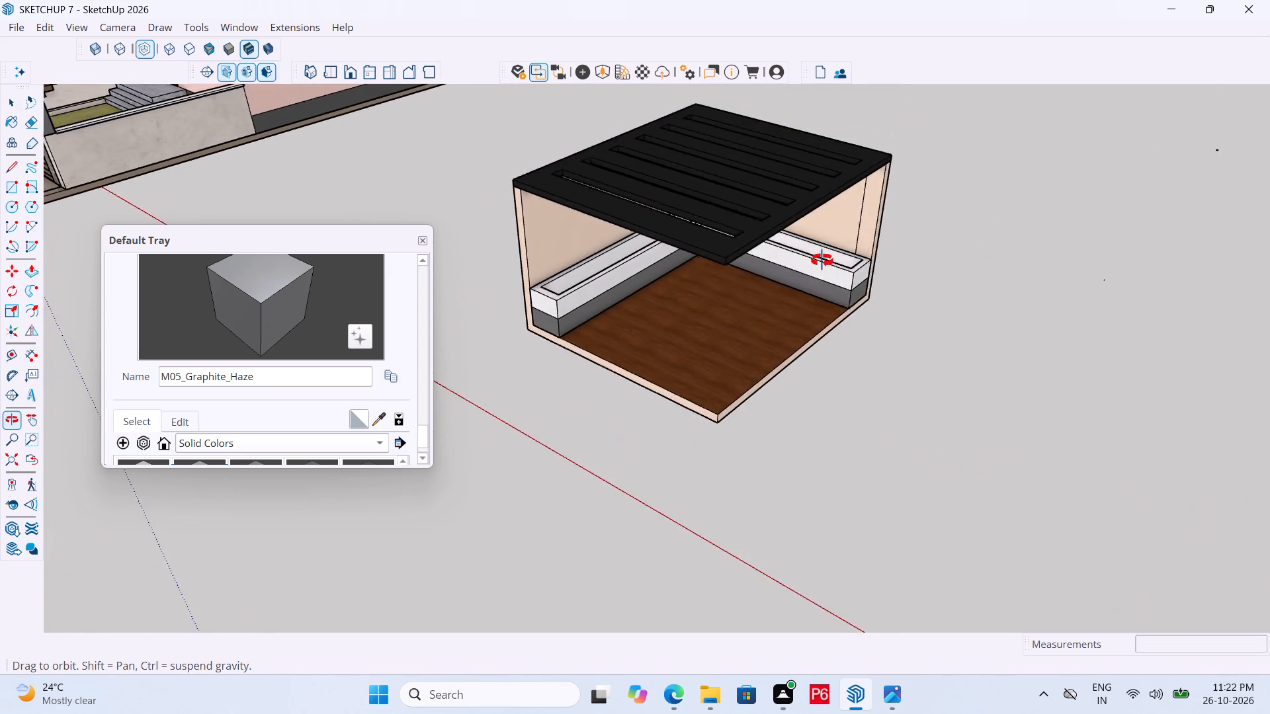
{"action": "middle_click_drag", "start_coordinate": [822, 260], "coordinate": [813, 218]}
{"action": "scroll", "coordinate": [813, 224], "scroll_direction": "up", "scroll_amount": 2}
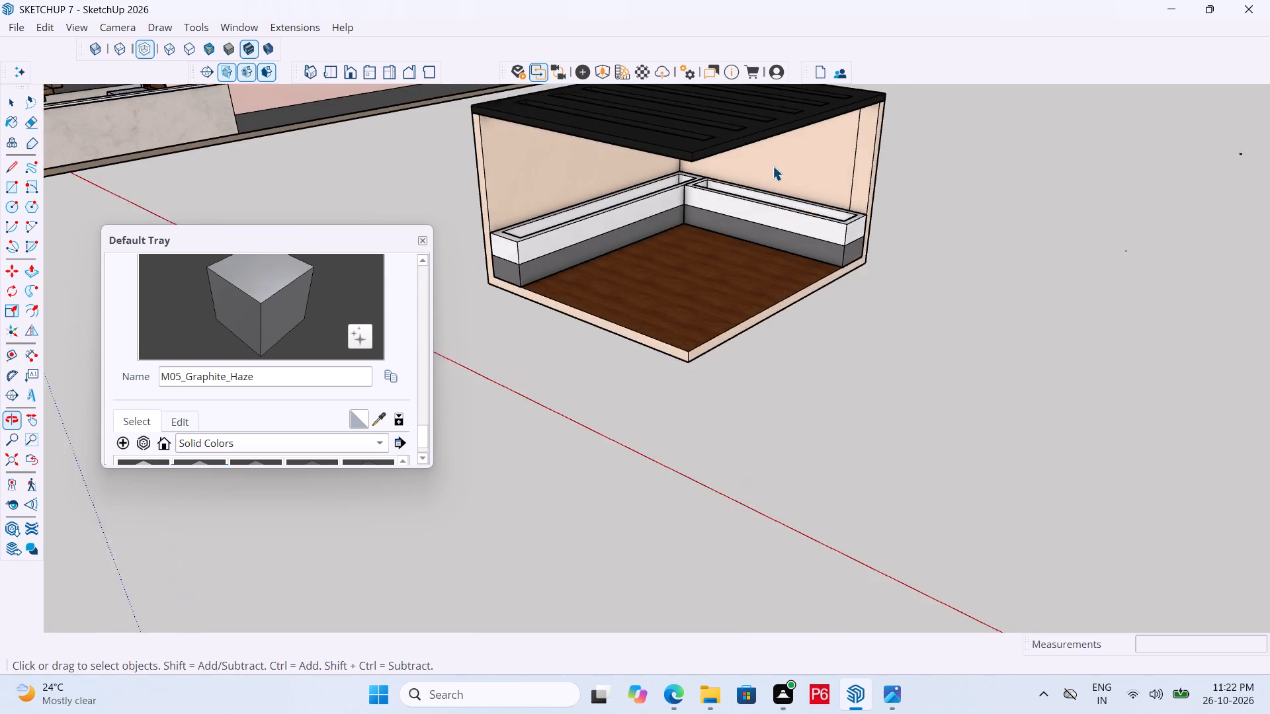
{"action": "scroll", "coordinate": [773, 166], "scroll_direction": "up", "scroll_amount": 1}
{"action": "scroll", "coordinate": [669, 141], "scroll_direction": "up", "scroll_amount": 13}
{"action": "left_click", "coordinate": [691, 172]}
{"action": "double_click", "coordinate": [673, 163]}
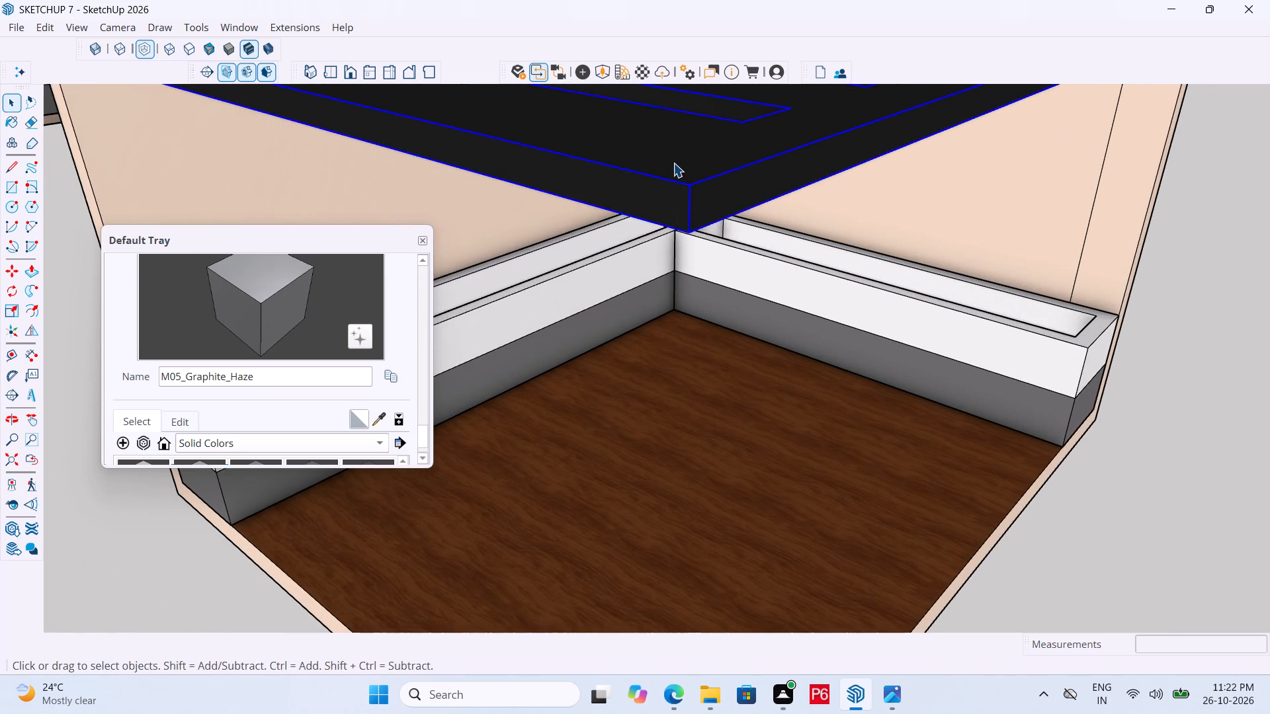
{"action": "left_click", "coordinate": [669, 153]}
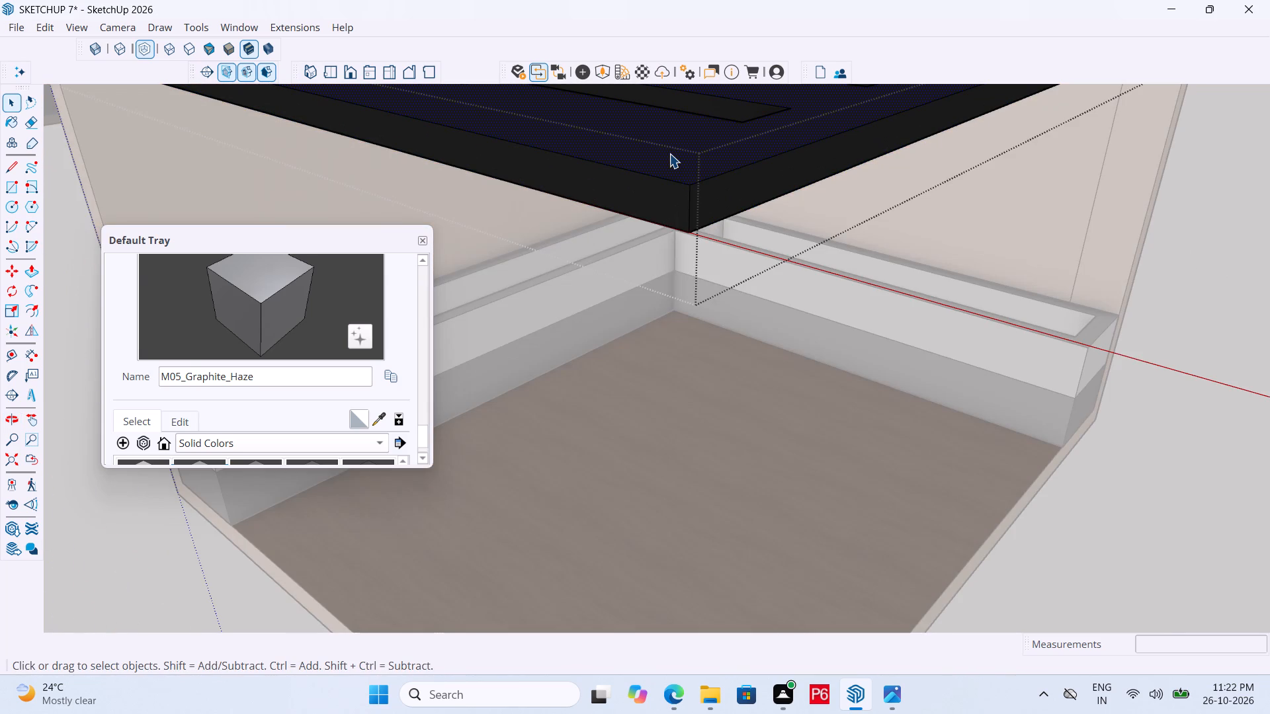
{"action": "key", "text": "p"}
{"action": "left_click", "coordinate": [669, 153]}
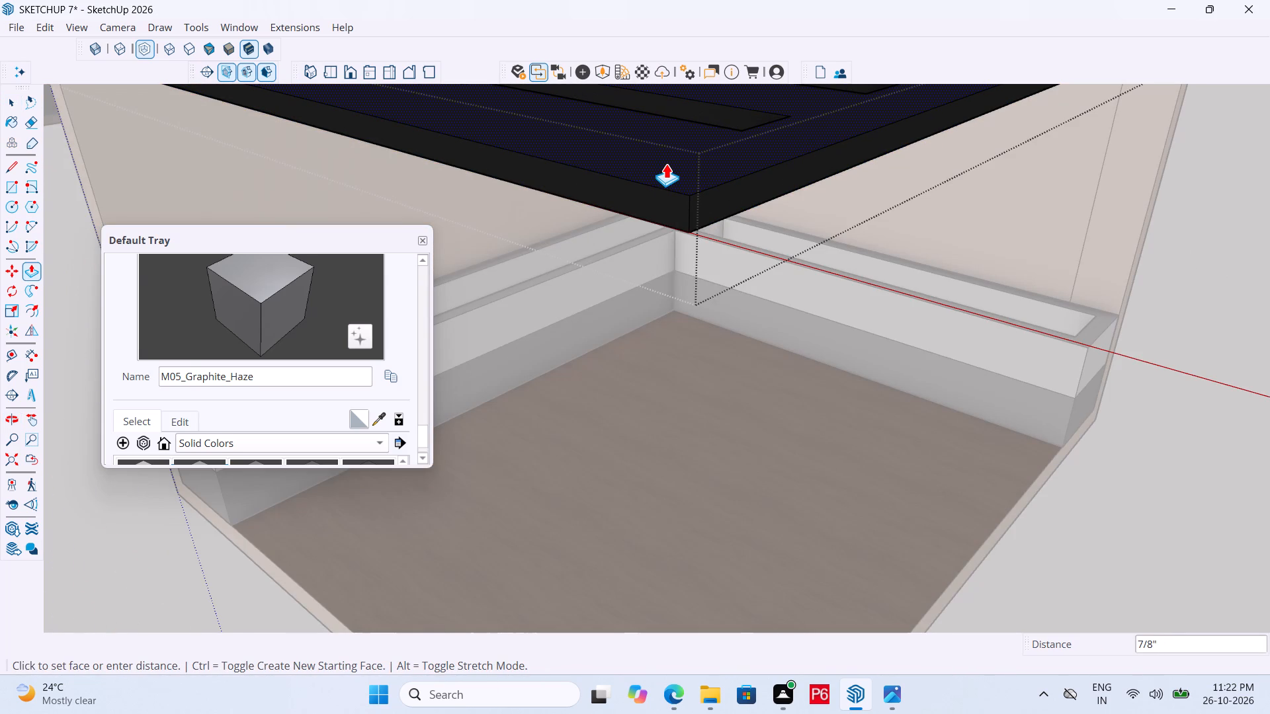
{"action": "type", "text": "1\""}
{"action": "key", "text": "Return"}
Push the roof's top face down a further 1" to the bottom of the slots.
{"action": "scroll", "coordinate": [726, 175], "scroll_direction": "down", "scroll_amount": 10}
{"action": "scroll", "coordinate": [696, 175], "scroll_direction": "up", "scroll_amount": 5}
{"action": "left_click", "coordinate": [697, 174]}
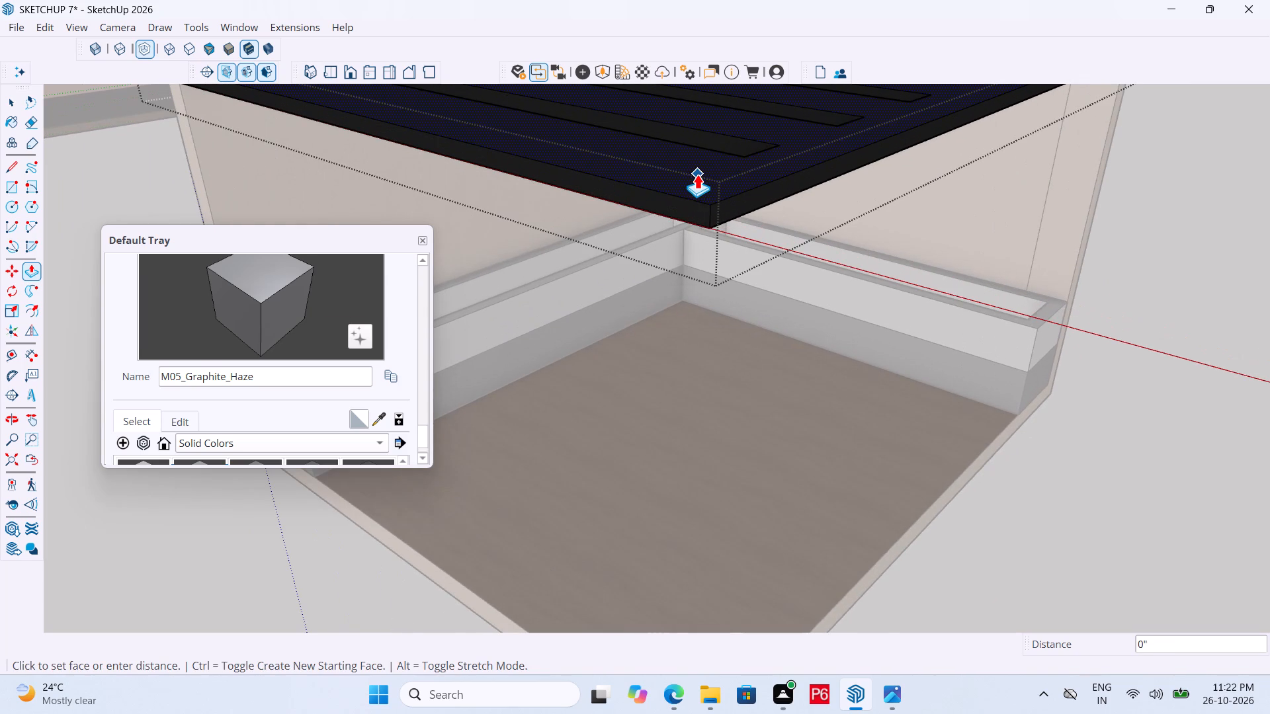
{"action": "type", "text": "11"}
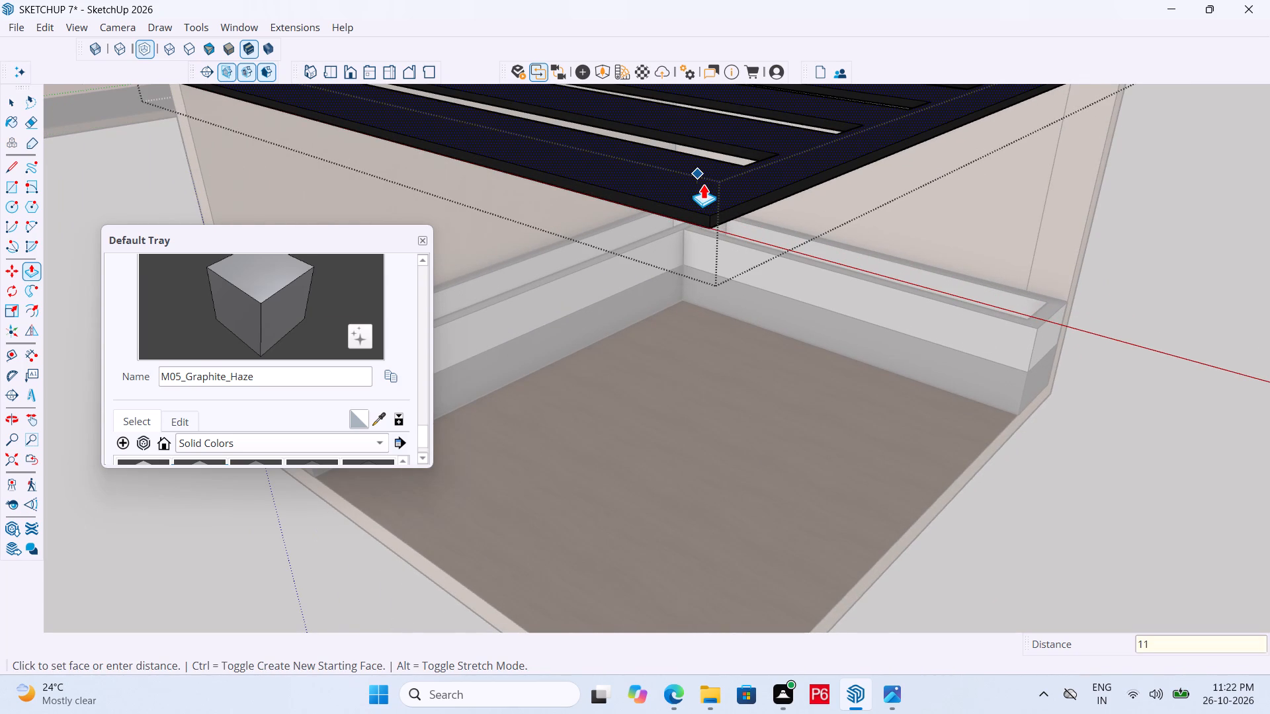
{"action": "key", "text": "BackSpace"}
{"action": "key", "text": "BackSpace"}
{"action": "type", "text": "1\""}
{"action": "key", "text": "Return"}
Save the model with the thinner roof and close the roof's group.
{"action": "middle_click_drag", "start_coordinate": [702, 184], "coordinate": [706, 160]}
{"action": "key", "text": "ctrl+s"}
{"action": "key", "text": "ctrl+s"}
{"action": "key", "text": "ctrl+s"}
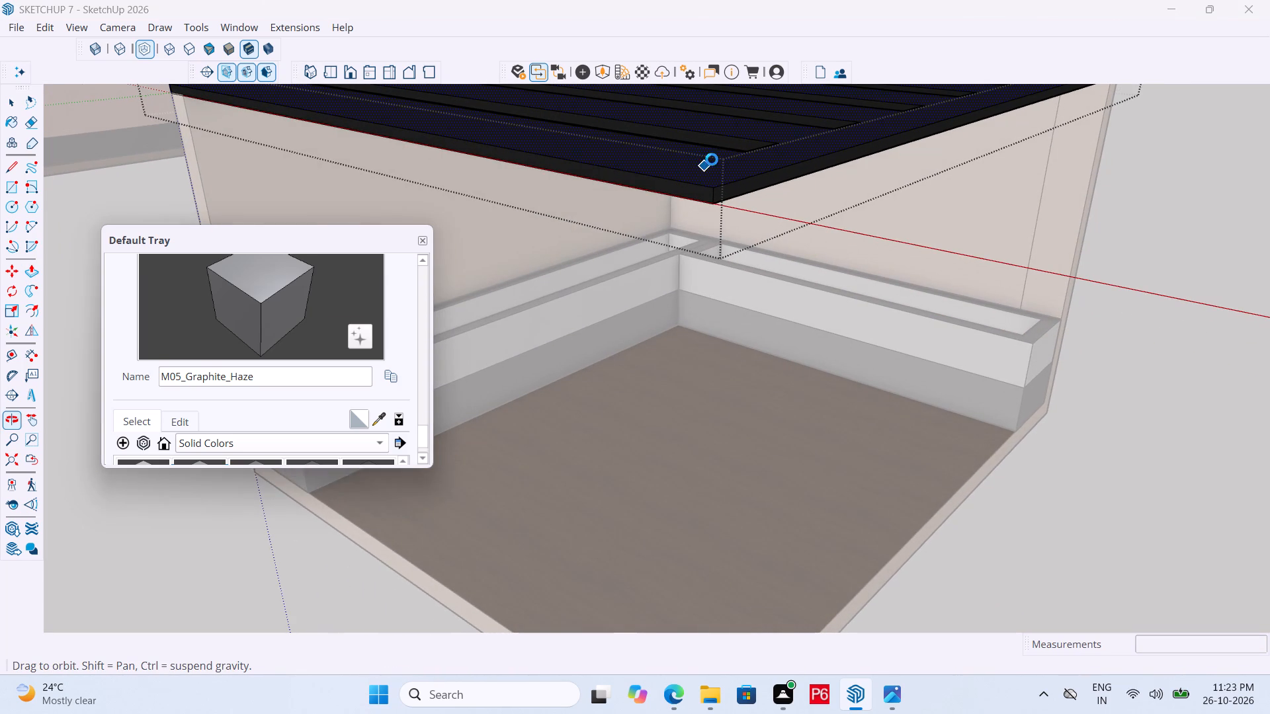
{"action": "key", "text": "ctrl+s"}
{"action": "key", "text": "ctrl+s"}
{"action": "key", "text": "ctrl+s"}
{"action": "key", "text": "ctrl+s"}
{"action": "key", "text": "ctrl+s"}
{"action": "scroll", "coordinate": [686, 169], "scroll_direction": "down", "scroll_amount": 6}
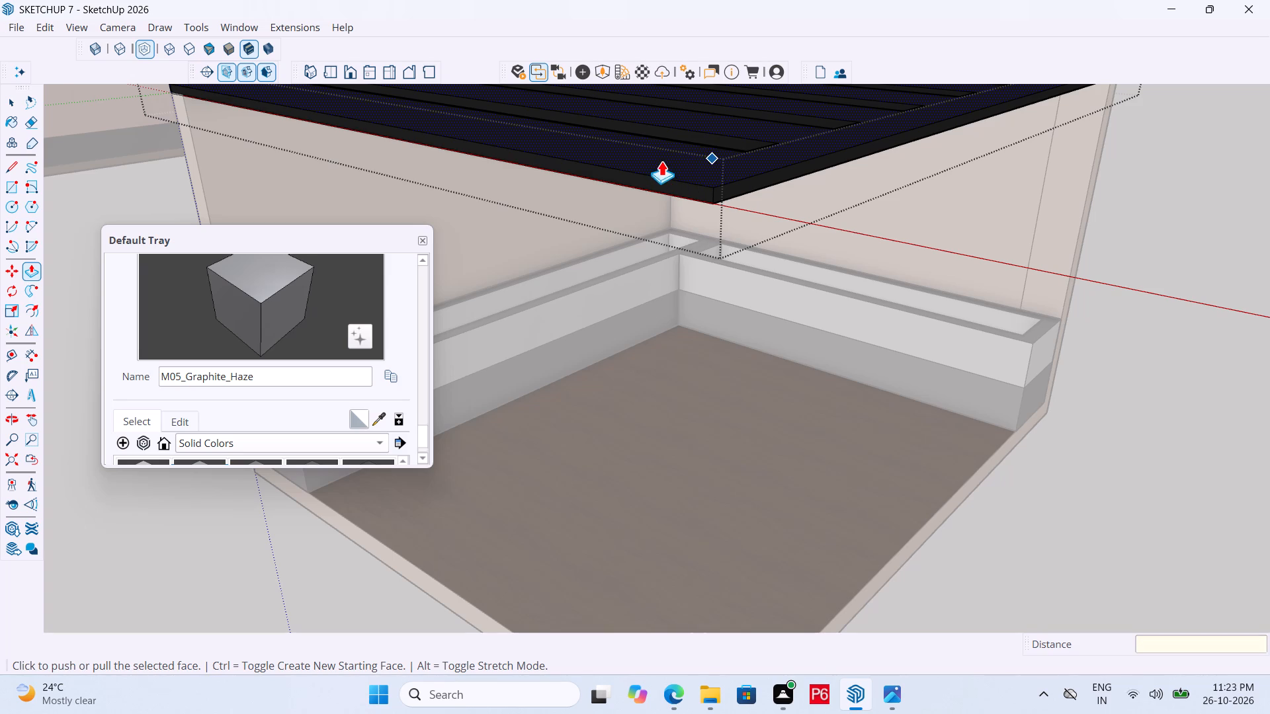
{"action": "scroll", "coordinate": [665, 163], "scroll_direction": "down", "scroll_amount": 10}
{"action": "key", "text": "space"}
{"action": "left_click", "coordinate": [964, 229]}
Examine the roof slots from below and the room with its two boxes beside the house.
{"action": "middle_click_drag", "start_coordinate": [958, 215], "coordinate": [954, 169]}
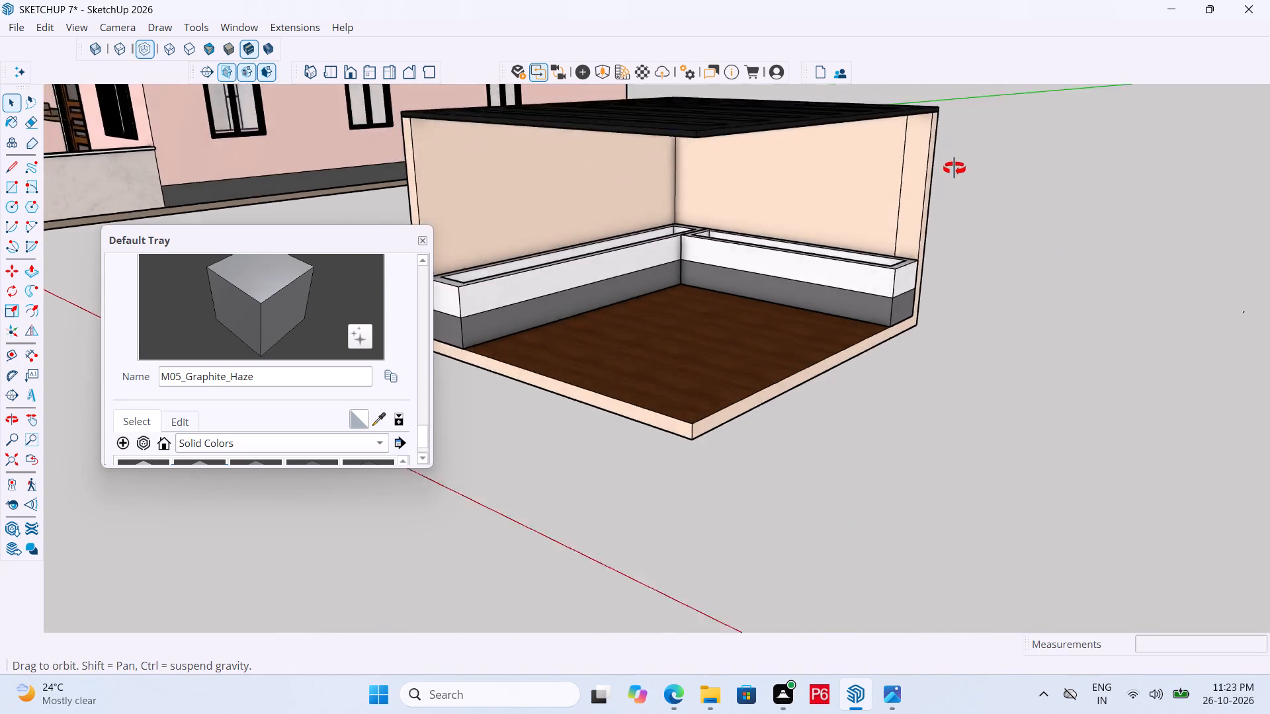
{"action": "middle_click_drag", "start_coordinate": [954, 169], "coordinate": [745, 26]}
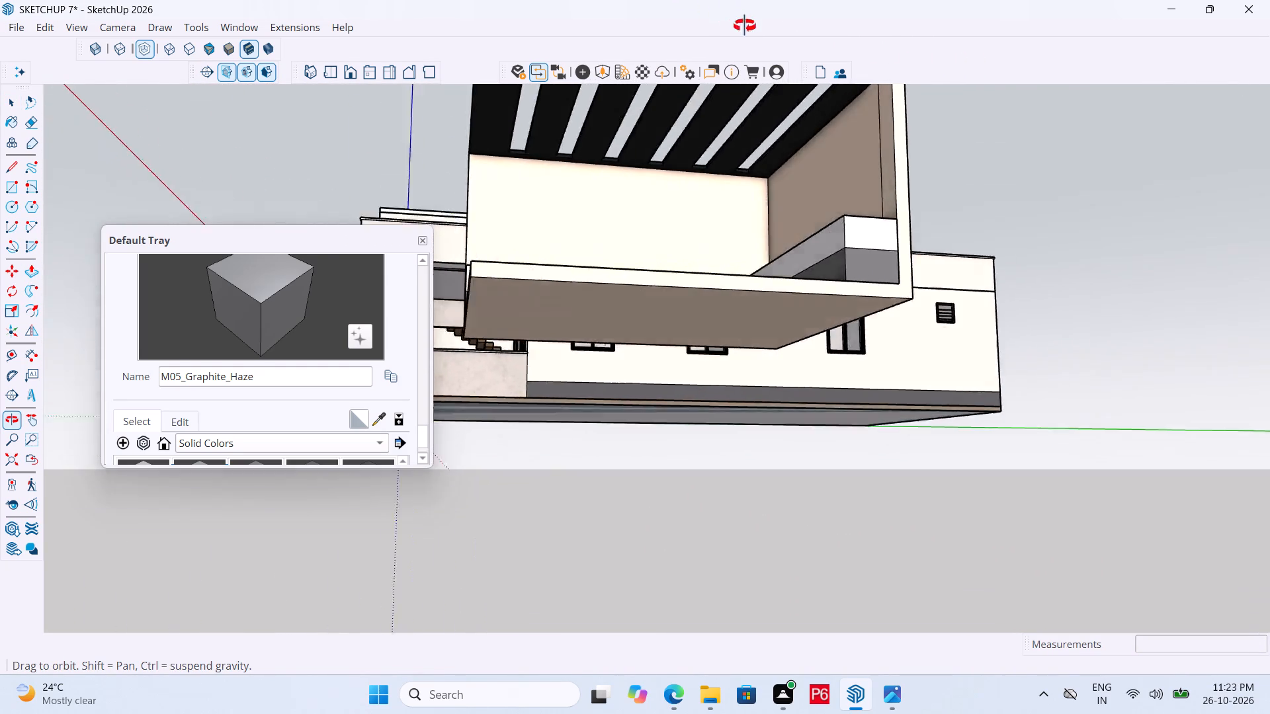
{"action": "middle_click_drag", "start_coordinate": [745, 26], "coordinate": [913, 262]}
{"action": "scroll", "coordinate": [925, 315], "scroll_direction": "down", "scroll_amount": 7}
{"action": "scroll", "coordinate": [761, 292], "scroll_direction": "down", "scroll_amount": 7}
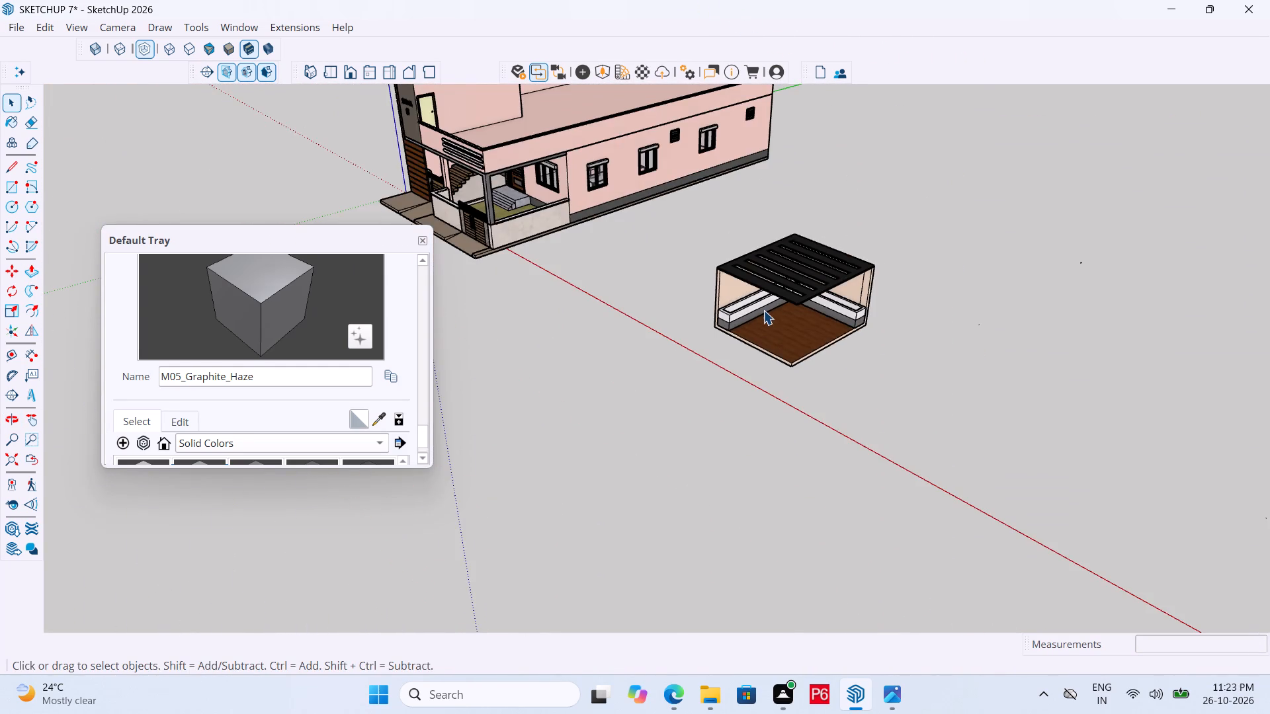
{"action": "scroll", "coordinate": [680, 307], "scroll_direction": "down", "scroll_amount": 3}
{"action": "middle_click_drag", "start_coordinate": [681, 317], "coordinate": [621, 278]}
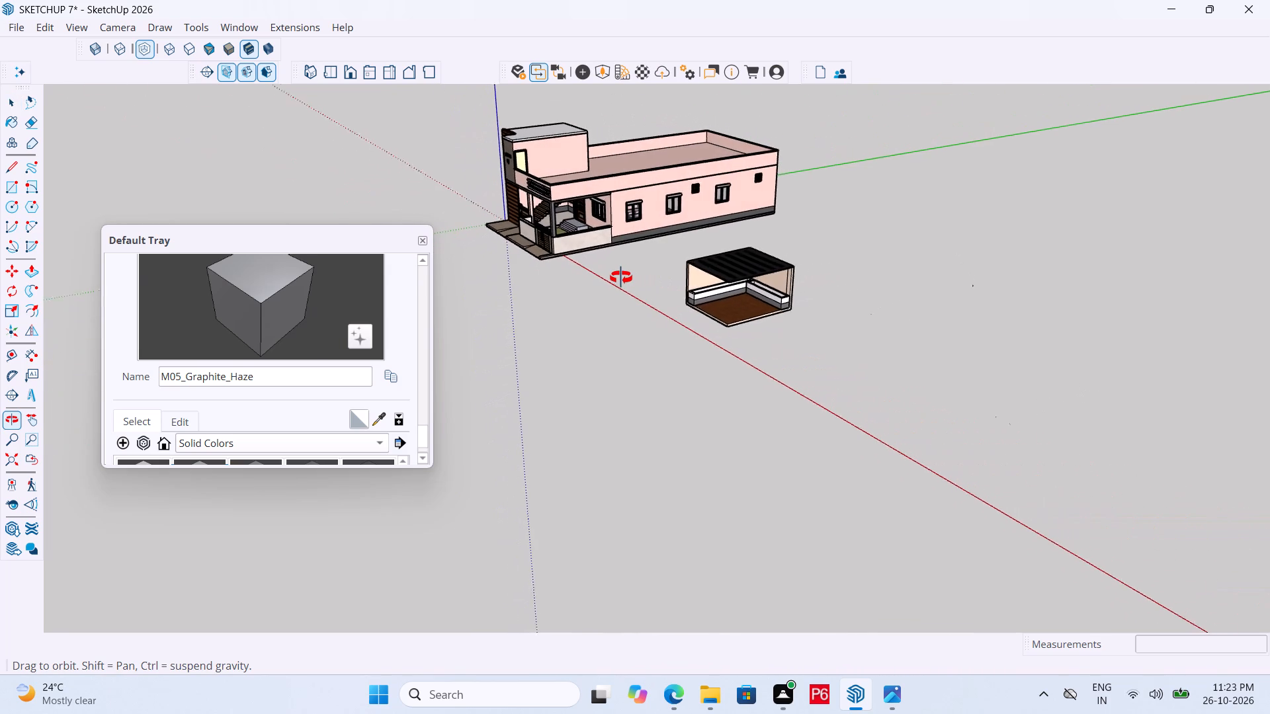
{"action": "middle_click_drag", "start_coordinate": [621, 278], "coordinate": [620, 278]}
{"action": "scroll", "coordinate": [640, 274], "scroll_direction": "up", "scroll_amount": 5}
{"action": "scroll", "coordinate": [761, 318], "scroll_direction": "up", "scroll_amount": 6}
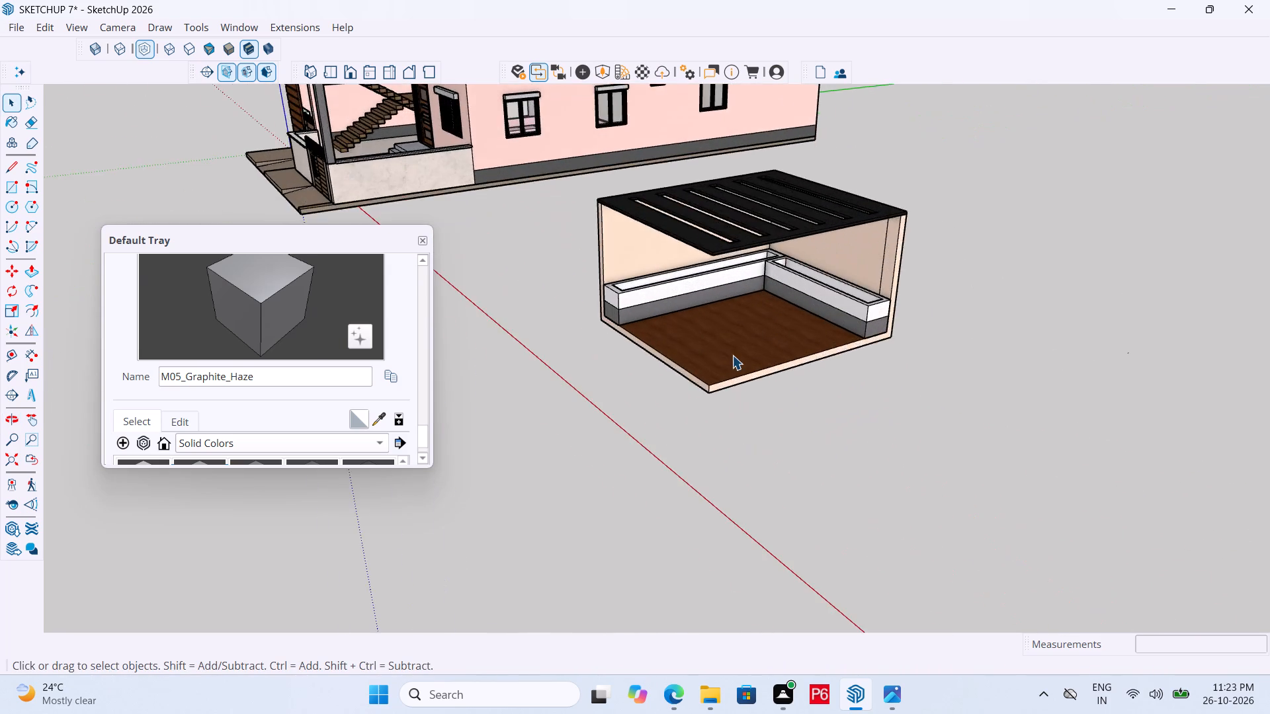
{"action": "scroll", "coordinate": [732, 355], "scroll_direction": "up", "scroll_amount": 5}
{"action": "middle_click_drag", "start_coordinate": [749, 311], "coordinate": [846, 294]}
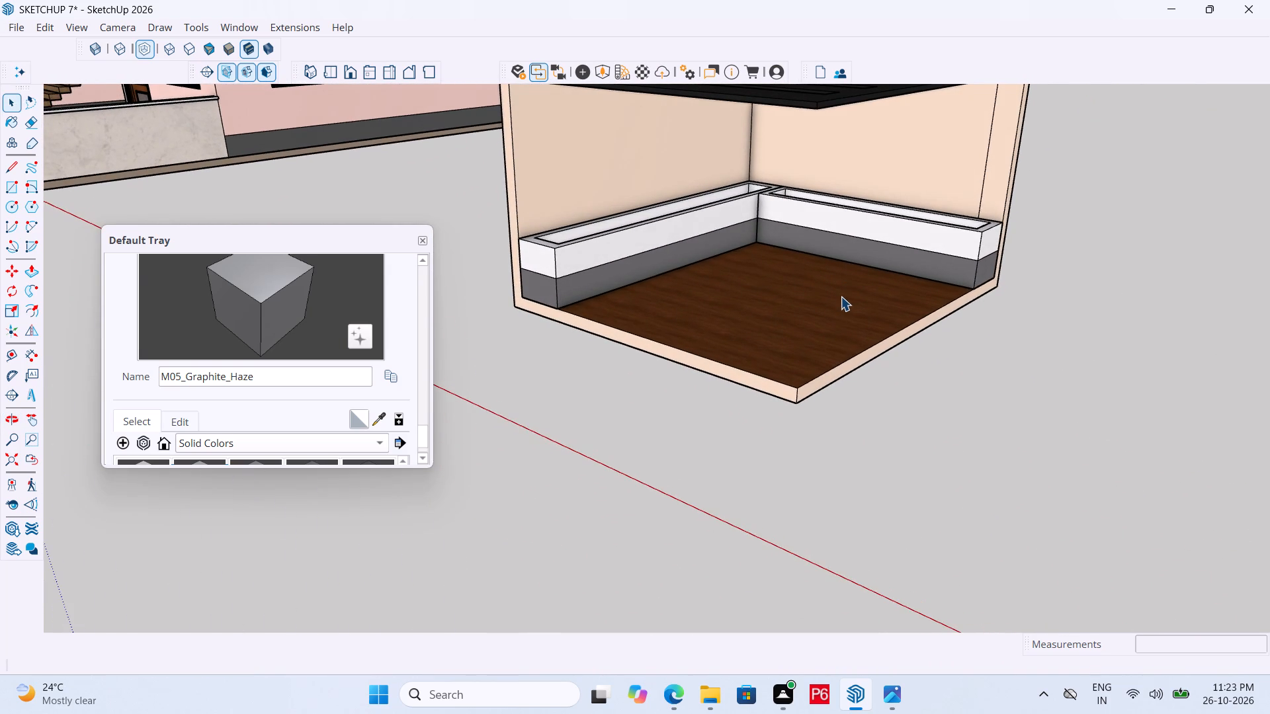
Examine where the separate room stands relative to the house.
{"action": "middle_click_drag", "start_coordinate": [706, 282], "coordinate": [696, 281]}
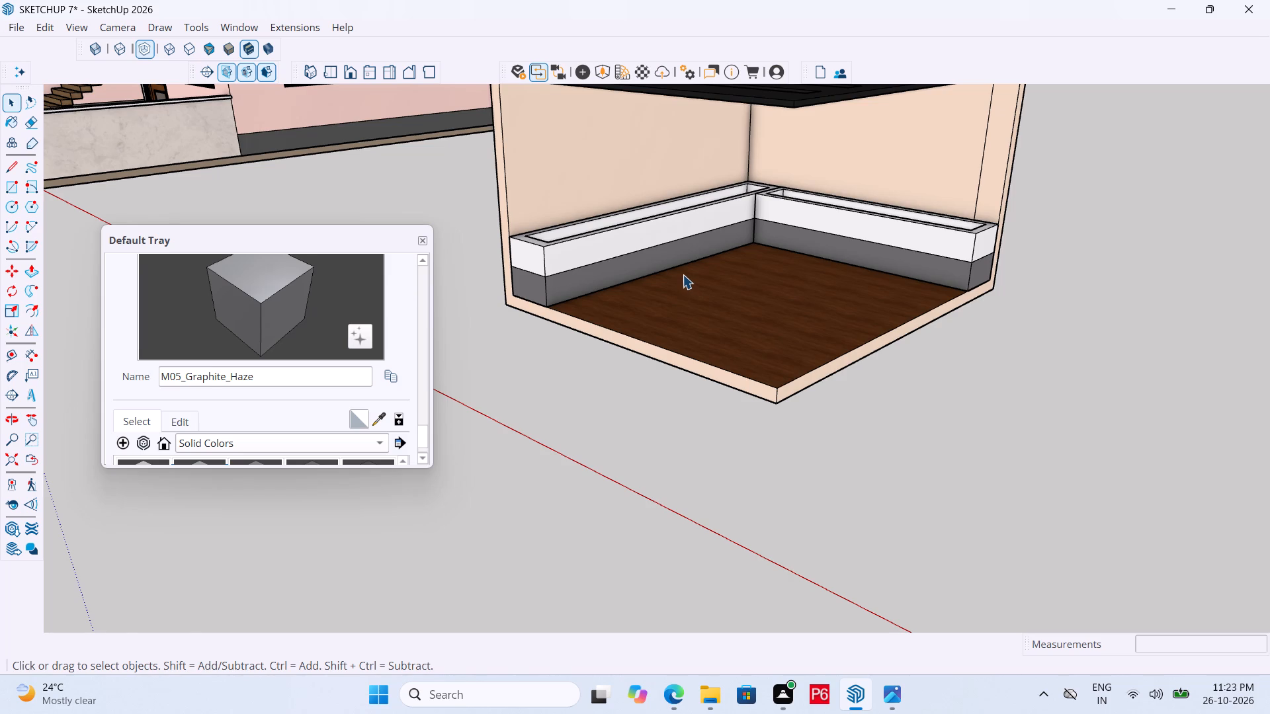
{"action": "scroll", "coordinate": [806, 242], "scroll_direction": "down", "scroll_amount": 14}
{"action": "middle_click_drag", "start_coordinate": [795, 270], "coordinate": [987, 260]}
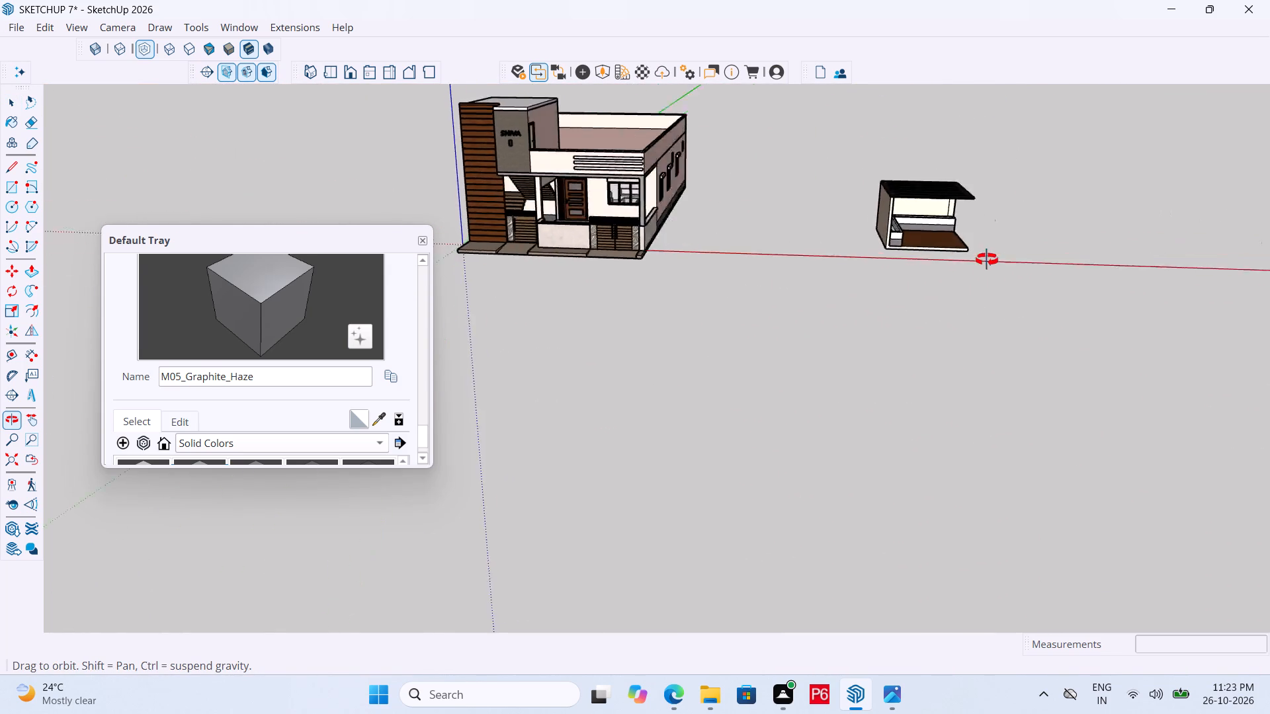
{"action": "middle_click_drag", "start_coordinate": [987, 260], "coordinate": [727, 260]}
{"action": "scroll", "coordinate": [946, 288], "scroll_direction": "up", "scroll_amount": 6}
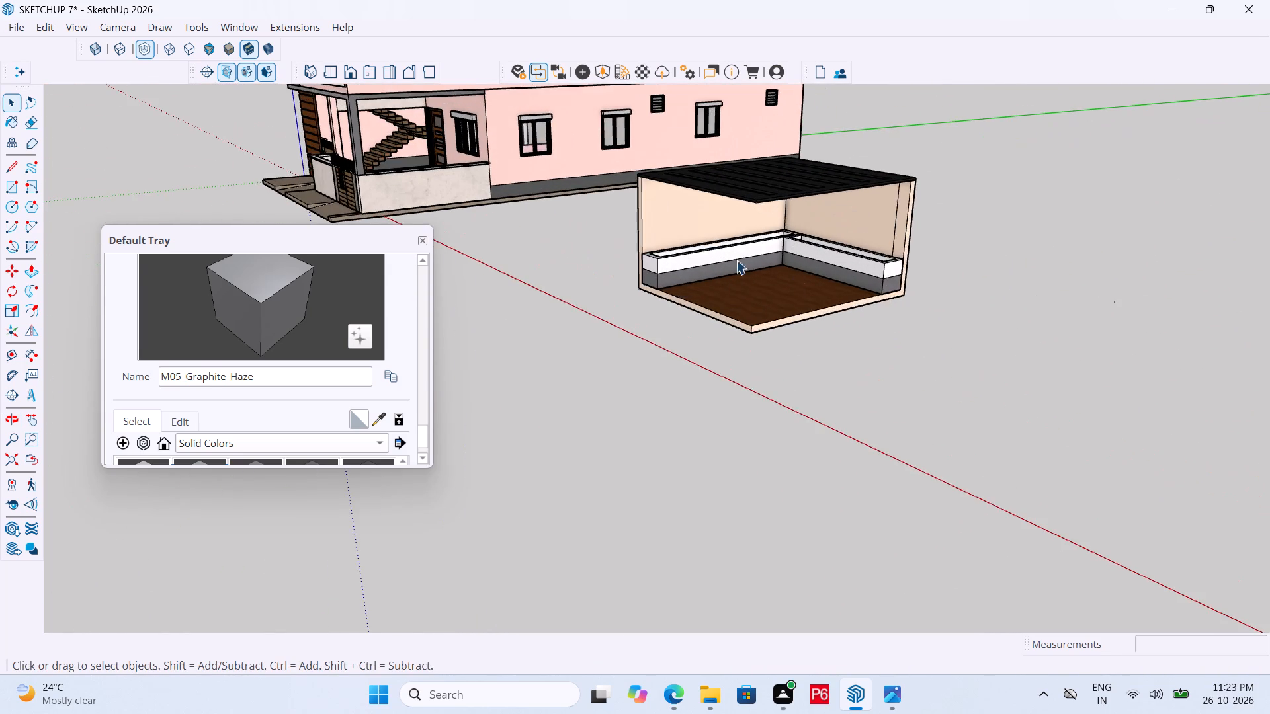
{"action": "scroll", "coordinate": [658, 242], "scroll_direction": "down", "scroll_amount": 6}
{"action": "scroll", "coordinate": [725, 293], "scroll_direction": "down", "scroll_amount": 6}
{"action": "middle_click_drag", "start_coordinate": [736, 301], "coordinate": [749, 337]}
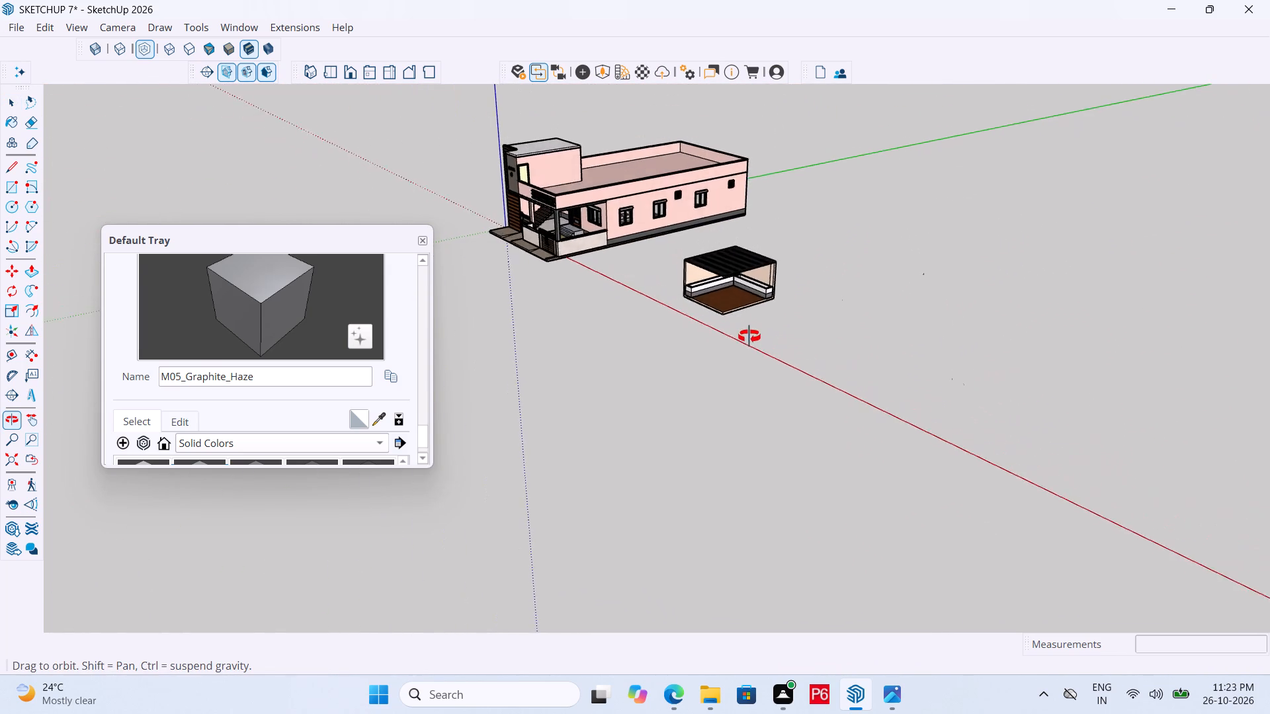
{"action": "middle_click_drag", "start_coordinate": [749, 337], "coordinate": [751, 340]}
{"action": "scroll", "coordinate": [751, 340], "scroll_direction": "up", "scroll_amount": 13}
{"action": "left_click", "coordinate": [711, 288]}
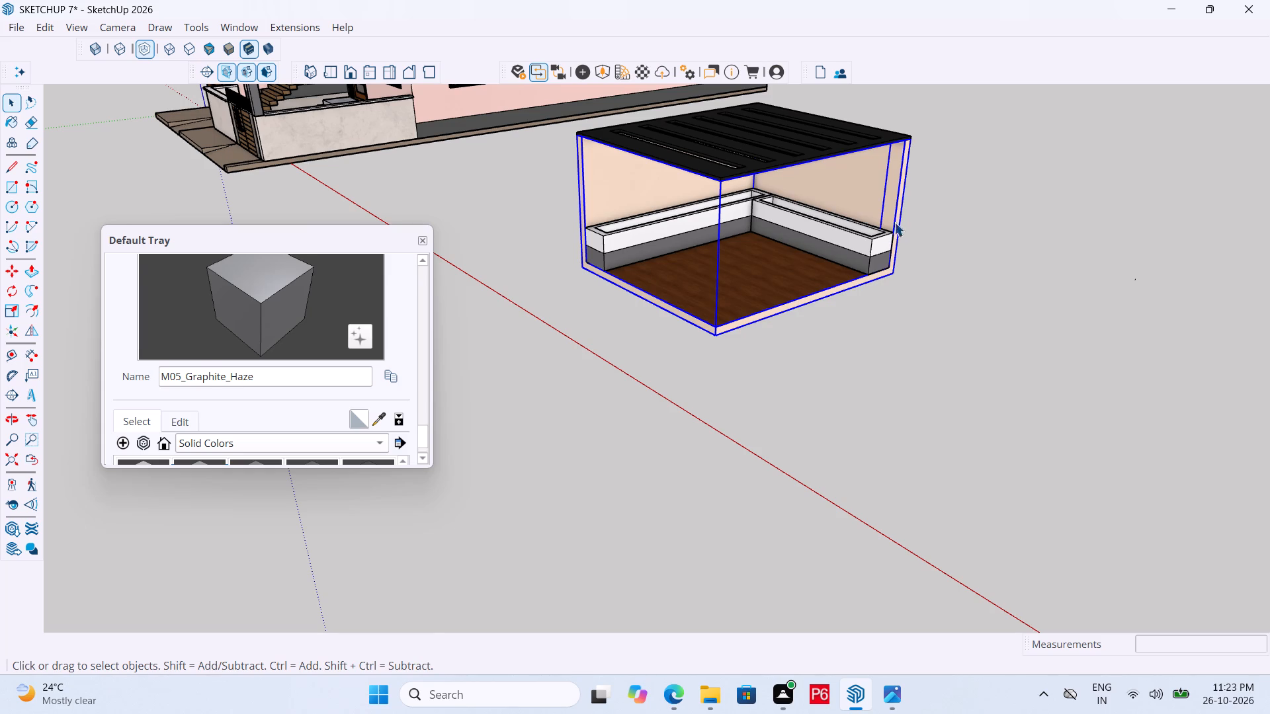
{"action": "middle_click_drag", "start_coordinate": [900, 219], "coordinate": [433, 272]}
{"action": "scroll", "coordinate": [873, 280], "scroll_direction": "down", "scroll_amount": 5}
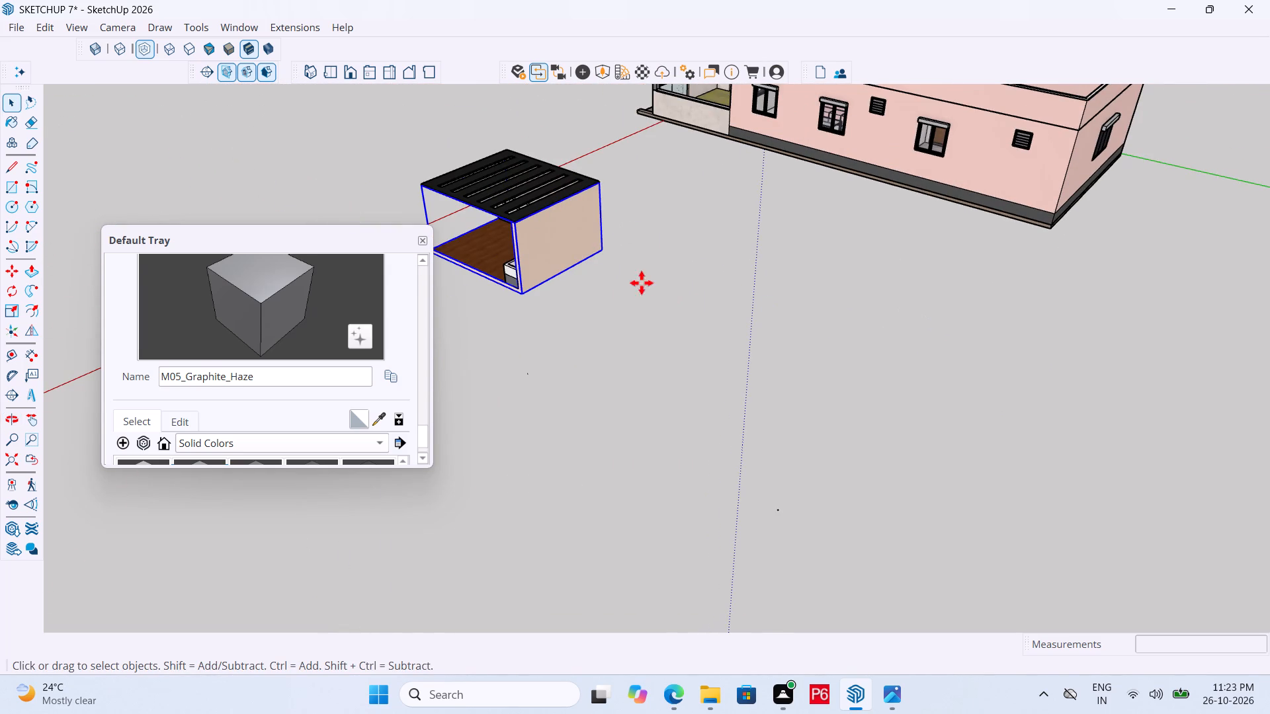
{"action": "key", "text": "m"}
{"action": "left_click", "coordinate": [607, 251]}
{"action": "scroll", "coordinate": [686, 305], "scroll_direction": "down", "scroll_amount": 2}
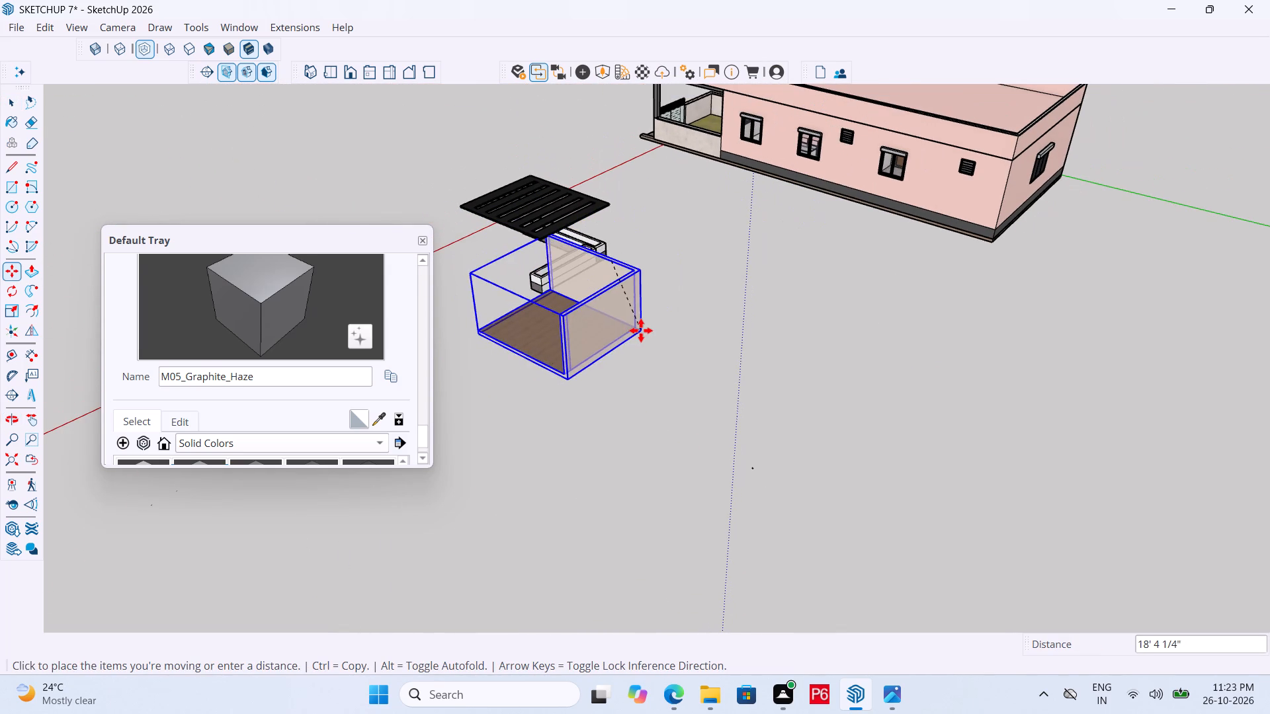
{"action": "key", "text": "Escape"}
Group the black slotted roof, both hollow boxes and the two-walled room shell together.
{"action": "middle_click_drag", "start_coordinate": [641, 332], "coordinate": [1180, 297]}
{"action": "scroll", "coordinate": [898, 222], "scroll_direction": "up", "scroll_amount": 6}
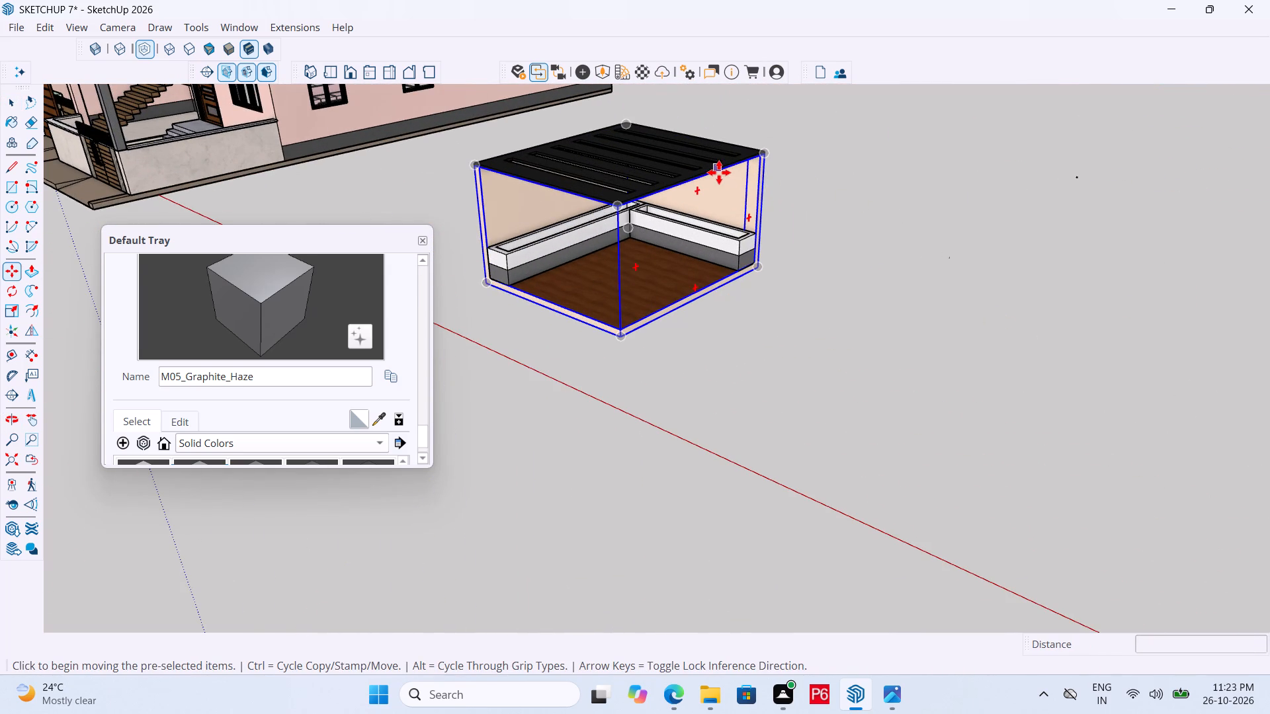
{"action": "key", "text": "space"}
{"action": "left_click", "coordinate": [705, 171]}
{"action": "left_click", "coordinate": [712, 230], "text": "ctrl"}
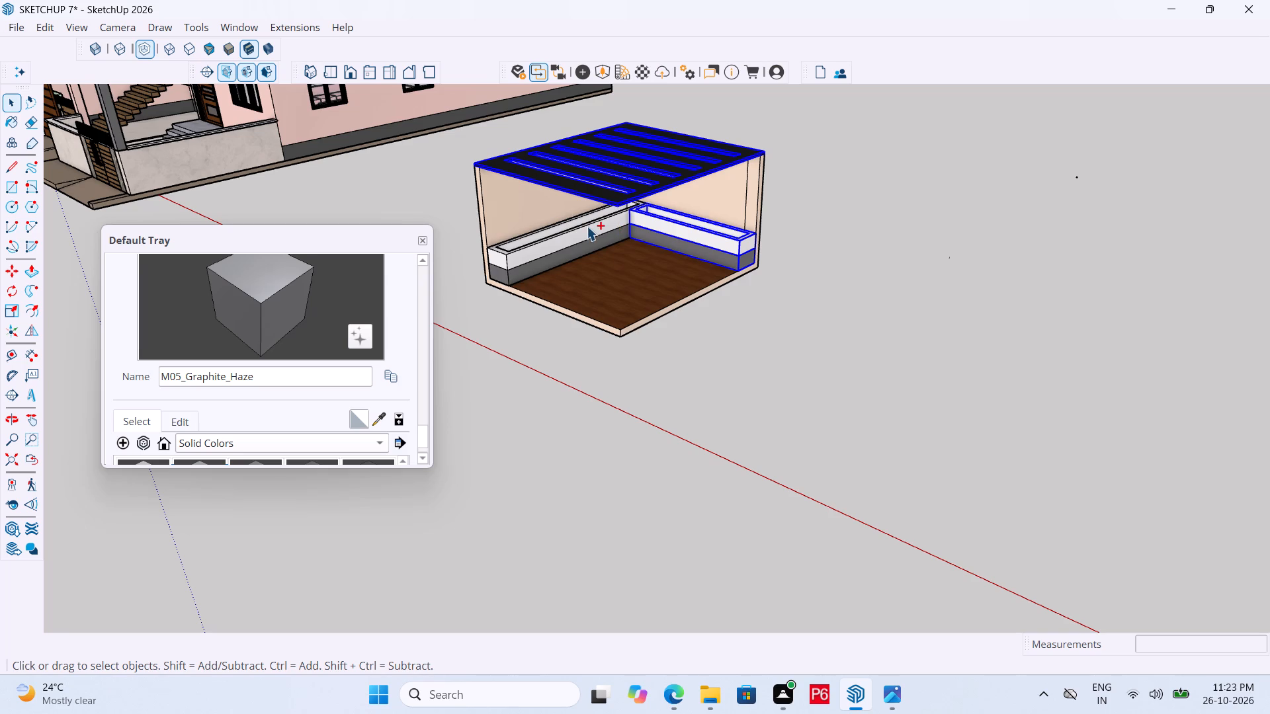
{"action": "left_click", "coordinate": [587, 226], "text": "ctrl"}
{"action": "left_click", "coordinate": [587, 285], "text": "ctrl"}
{"action": "right_click", "coordinate": [633, 301]}
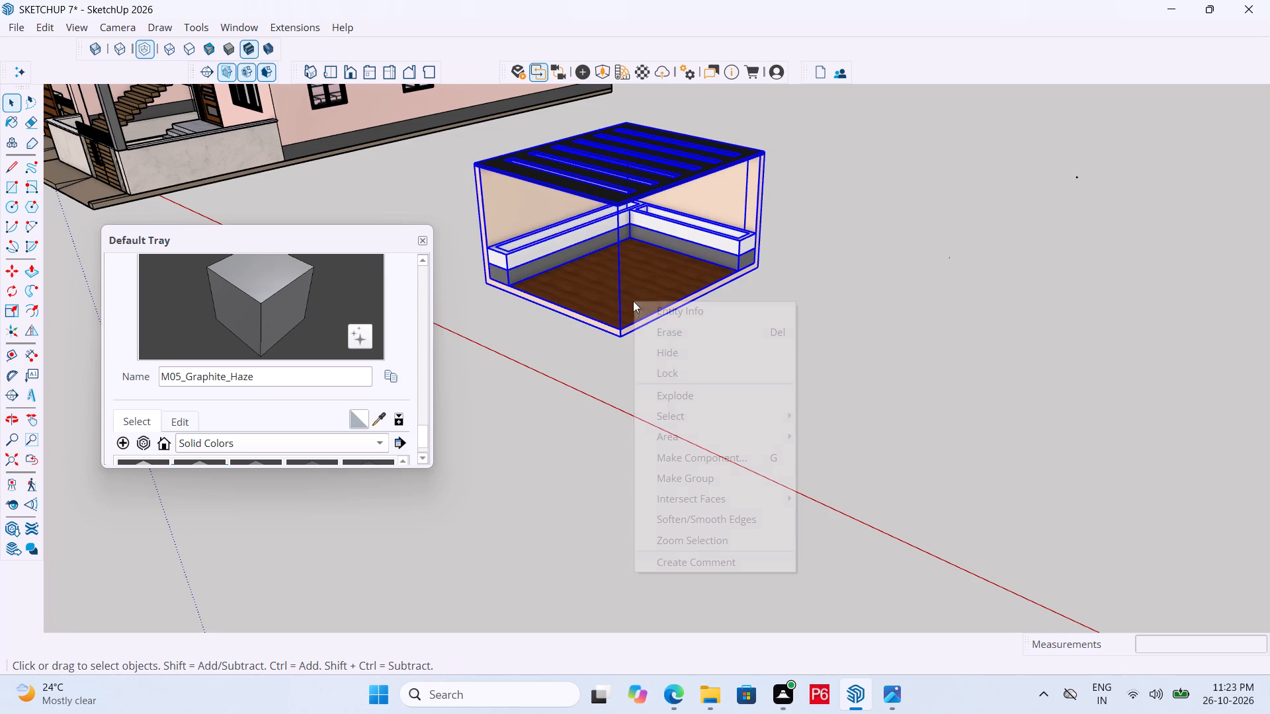
{"action": "left_click_drag", "start_coordinate": [713, 476], "coordinate": [712, 469]}
Move the grouped room by its outer base corner onto the house's flat roof, into the rear corner of the parapet.
{"action": "scroll", "coordinate": [865, 212], "scroll_direction": "up", "scroll_amount": 1}
{"action": "middle_click_drag", "start_coordinate": [864, 229], "coordinate": [777, 249]}
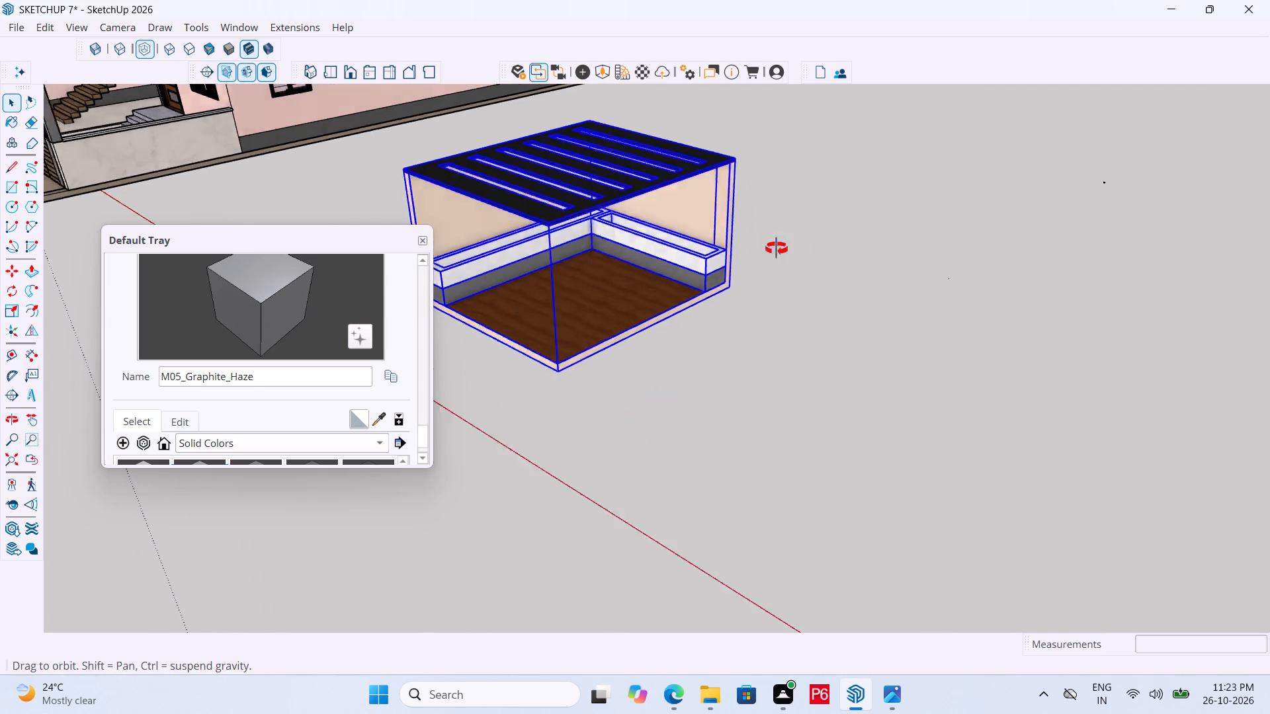
{"action": "middle_click_drag", "start_coordinate": [777, 249], "coordinate": [317, 259]}
{"action": "scroll", "coordinate": [594, 316], "scroll_direction": "down", "scroll_amount": 4}
{"action": "key", "text": "m"}
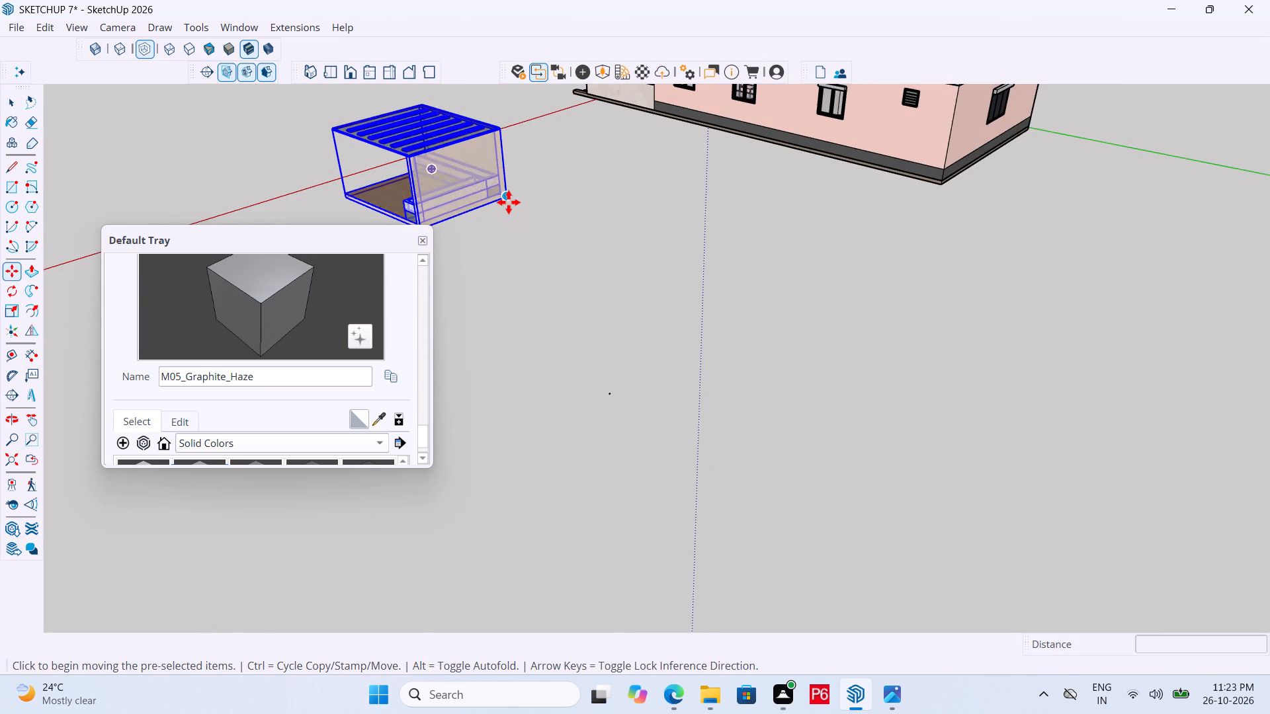
{"action": "scroll", "coordinate": [509, 200], "scroll_direction": "up", "scroll_amount": 5}
{"action": "left_click", "coordinate": [509, 198]}
{"action": "scroll", "coordinate": [789, 364], "scroll_direction": "down", "scroll_amount": 13}
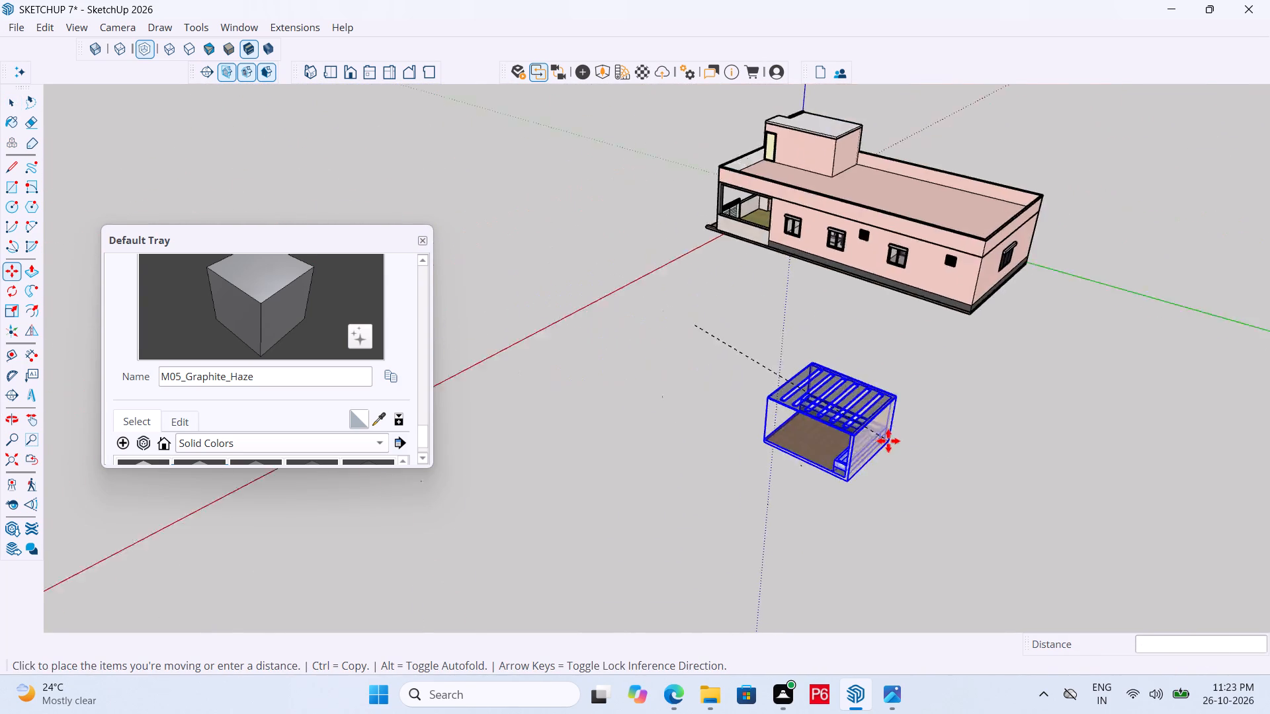
{"action": "scroll", "coordinate": [888, 441], "scroll_direction": "down", "scroll_amount": 1}
{"action": "middle_click_drag", "start_coordinate": [740, 401], "coordinate": [1060, 434]}
{"action": "scroll", "coordinate": [808, 529], "scroll_direction": "down", "scroll_amount": 6}
{"action": "scroll", "coordinate": [852, 260], "scroll_direction": "up", "scroll_amount": 10}
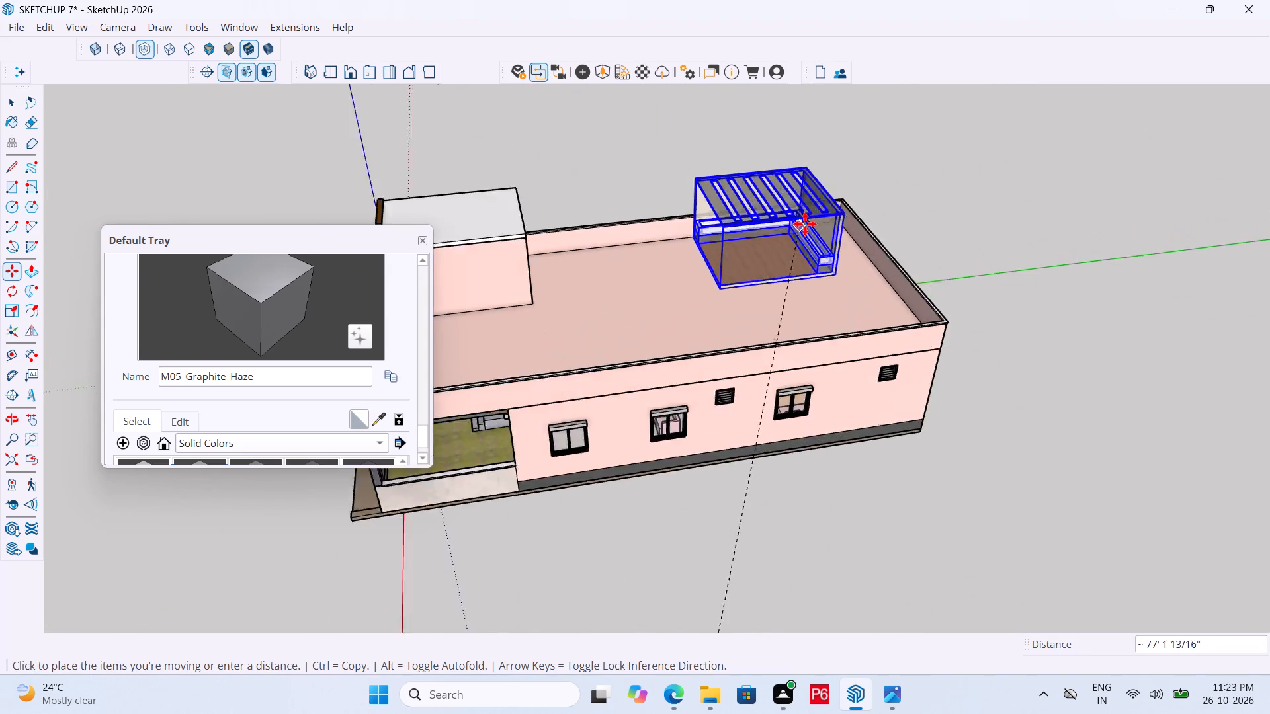
{"action": "scroll", "coordinate": [805, 224], "scroll_direction": "up", "scroll_amount": 15}
{"action": "middle_click_drag", "start_coordinate": [922, 204], "coordinate": [353, 290]}
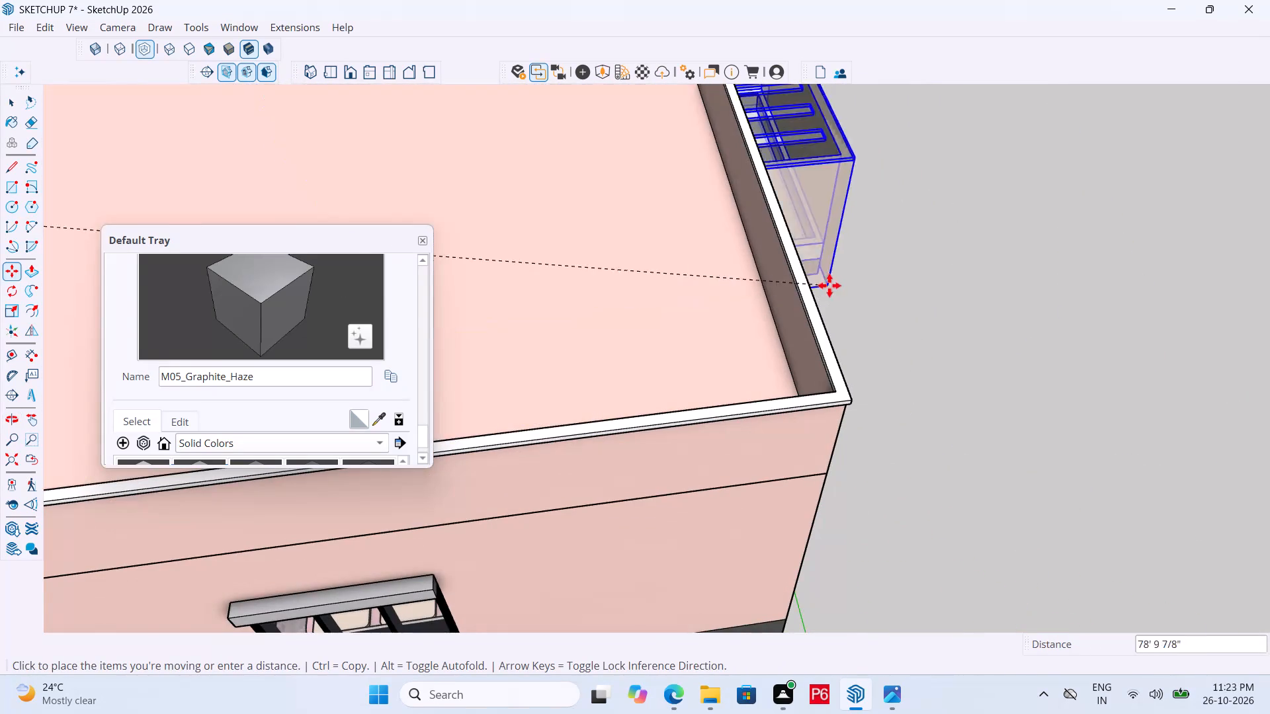
{"action": "scroll", "coordinate": [780, 376], "scroll_direction": "up", "scroll_amount": 11}
{"action": "middle_click", "coordinate": [788, 381]}
{"action": "middle_click_drag", "start_coordinate": [834, 415], "coordinate": [1001, 518]}
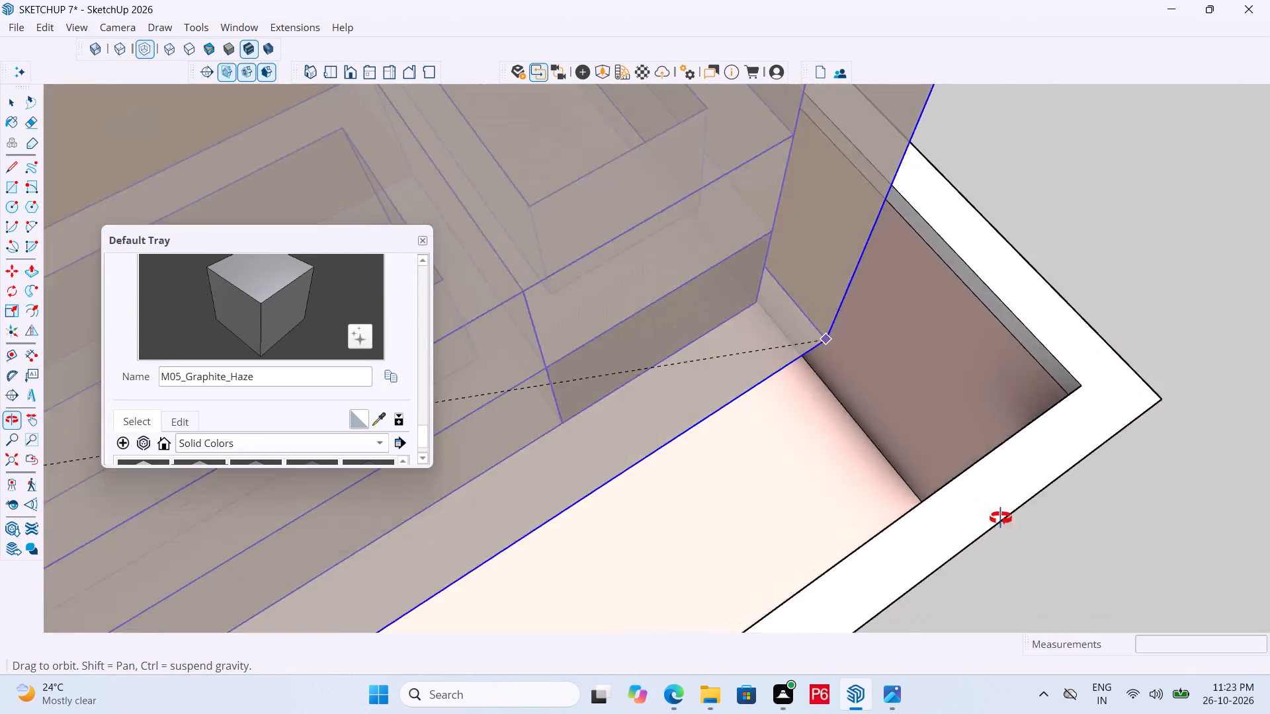
{"action": "middle_click_drag", "start_coordinate": [1001, 518], "coordinate": [1068, 481]}
{"action": "scroll", "coordinate": [1043, 530], "scroll_direction": "up", "scroll_amount": 1}
{"action": "middle_click_drag", "start_coordinate": [904, 433], "coordinate": [1079, 440]}
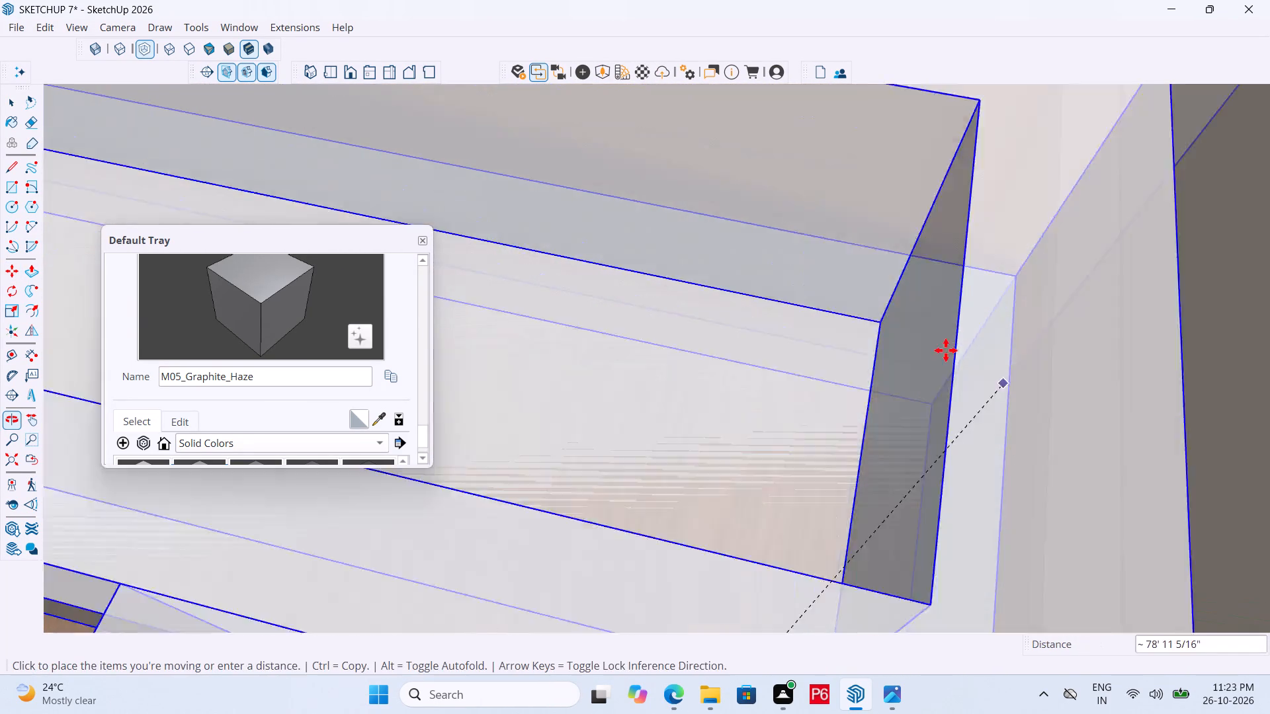
{"action": "left_click", "coordinate": [922, 331]}
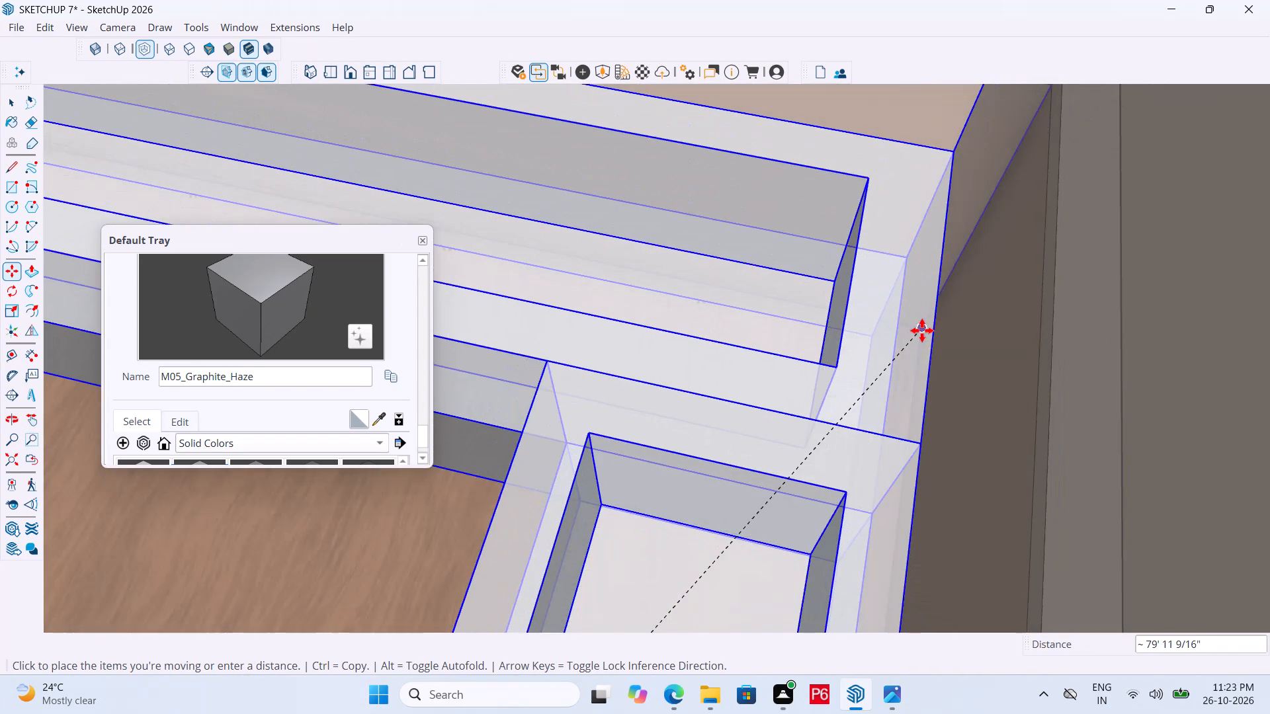
Check the room's placement on the house's rooftop from above and save the model.
{"action": "scroll", "coordinate": [760, 294], "scroll_direction": "down", "scroll_amount": 7}
{"action": "scroll", "coordinate": [905, 276], "scroll_direction": "down", "scroll_amount": 7}
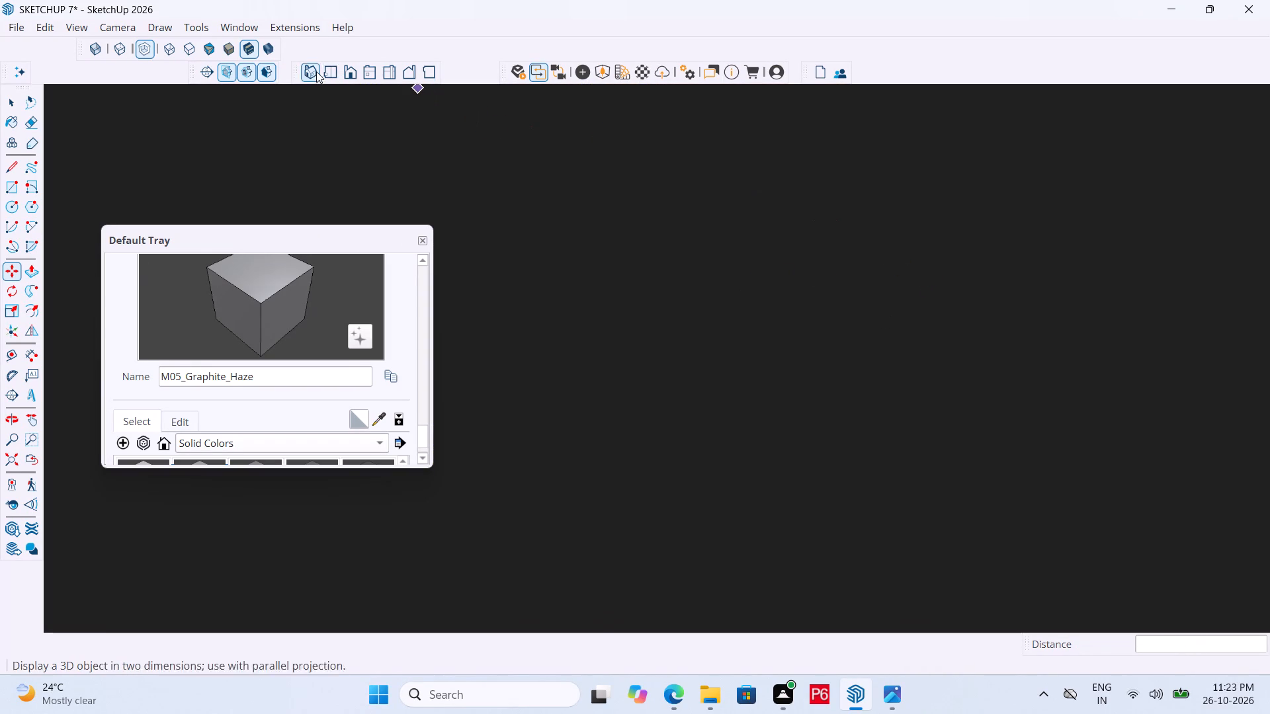
{"action": "left_click", "coordinate": [332, 69]}
{"action": "scroll", "coordinate": [813, 218], "scroll_direction": "down", "scroll_amount": 6}
{"action": "scroll", "coordinate": [706, 230], "scroll_direction": "down", "scroll_amount": 13}
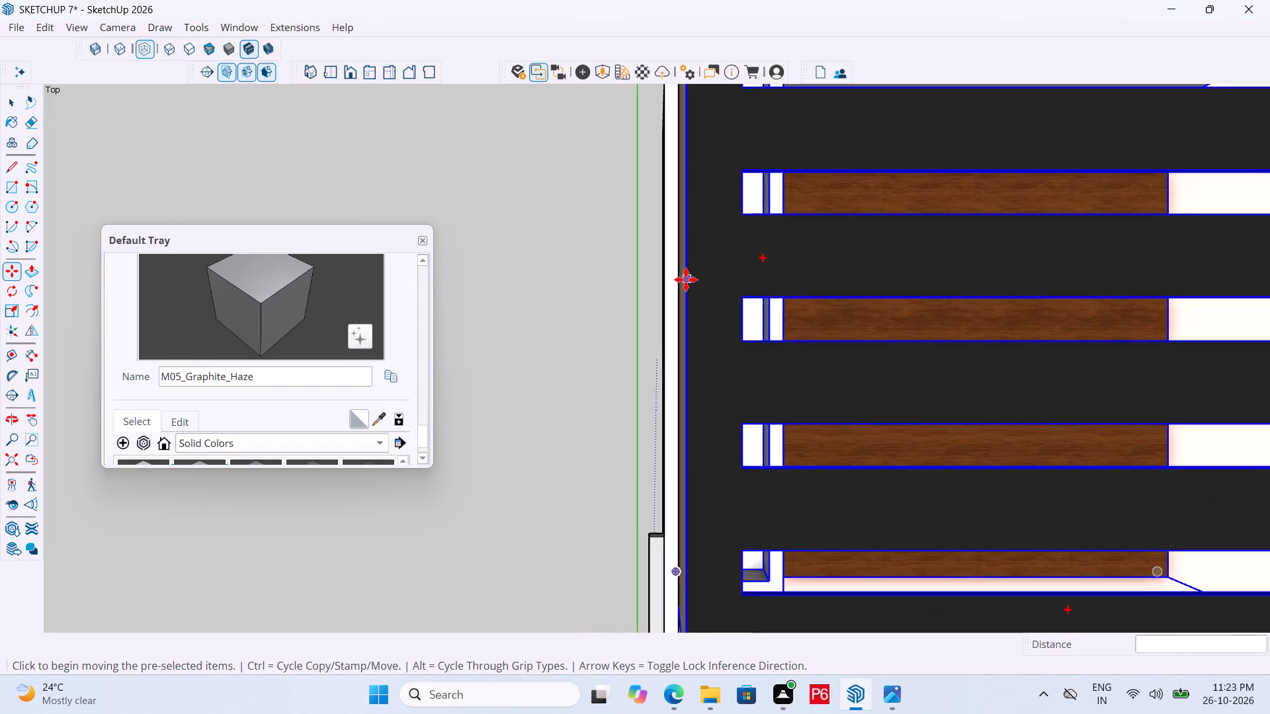
{"action": "scroll", "coordinate": [686, 280], "scroll_direction": "down", "scroll_amount": 13}
{"action": "middle_click_drag", "start_coordinate": [955, 349], "coordinate": [861, 61]}
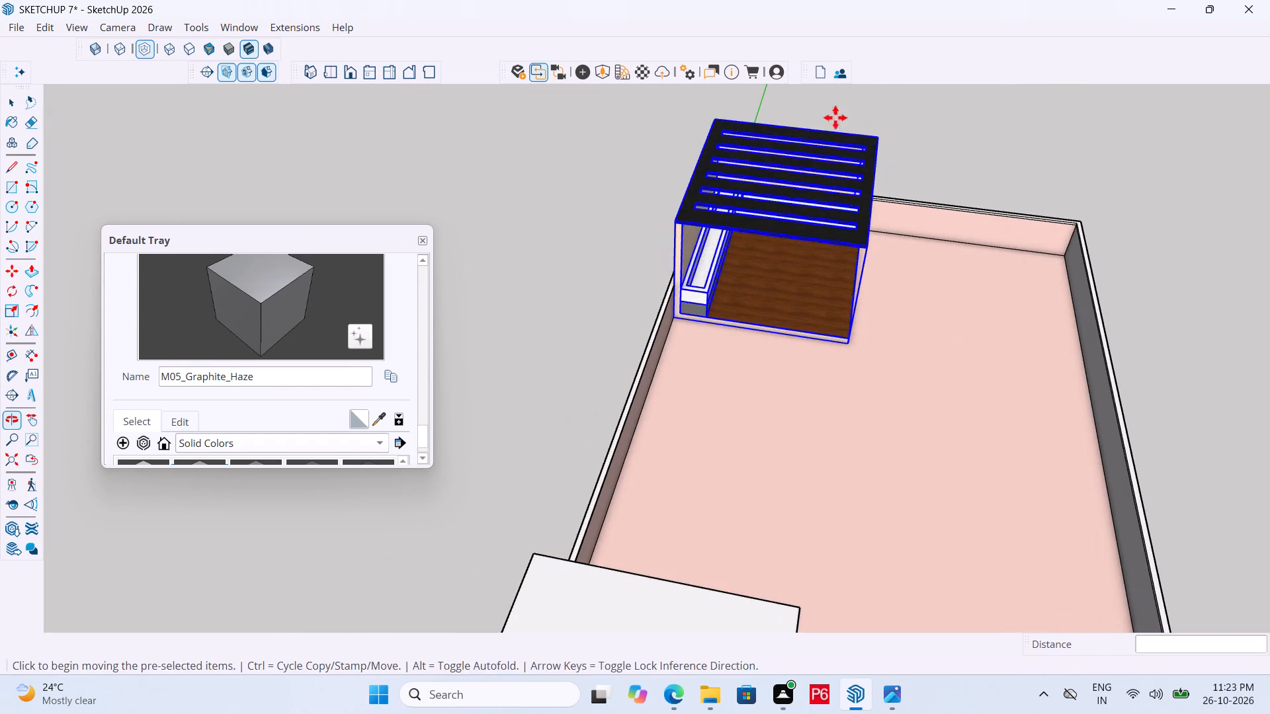
{"action": "middle_click_drag", "start_coordinate": [805, 147], "coordinate": [585, 48]}
{"action": "key", "text": "ctrl+s"}
{"action": "key", "text": "ctrl+s"}
{"action": "key", "text": "ctrl+s"}
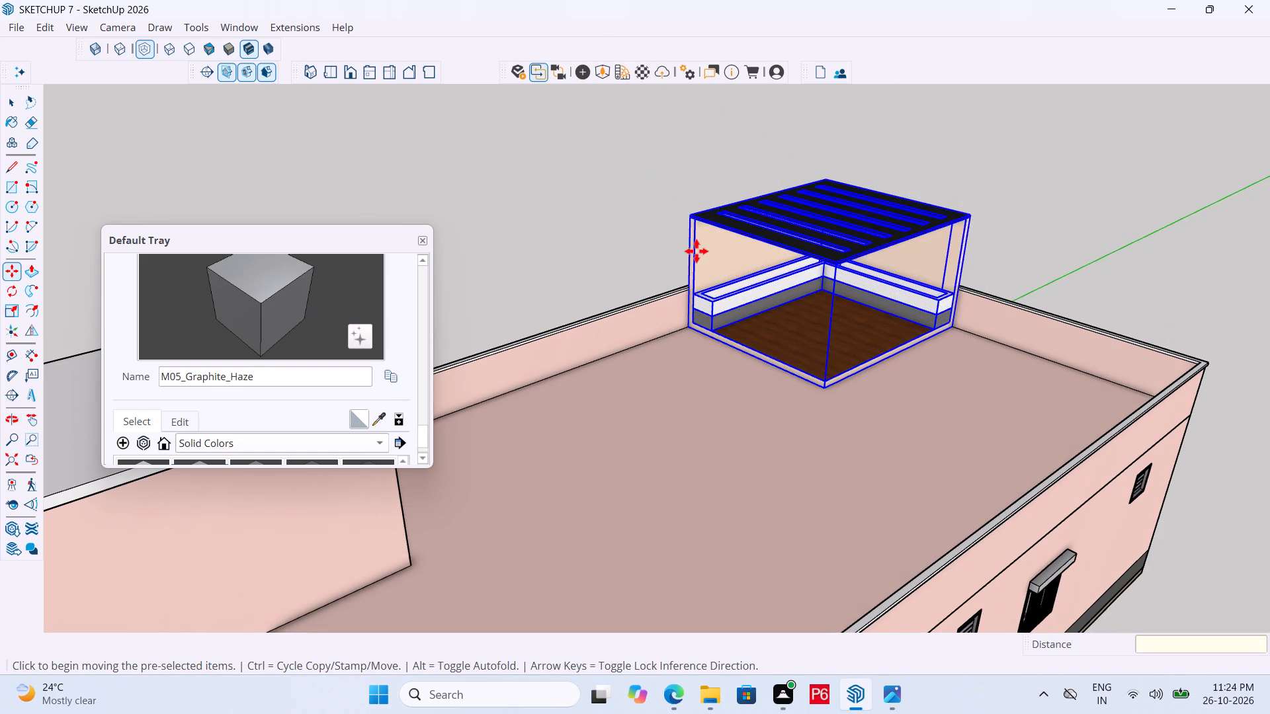
{"action": "key", "text": "ctrl+s"}
{"action": "key", "text": "ctrl+s"}
{"action": "key", "text": "ctrl+s"}
{"action": "key", "text": "ctrl+s"}
Open the rooftop room's group and the nested group holding its walls and floor for editing.
{"action": "middle_click_drag", "start_coordinate": [890, 257], "coordinate": [823, 188]}
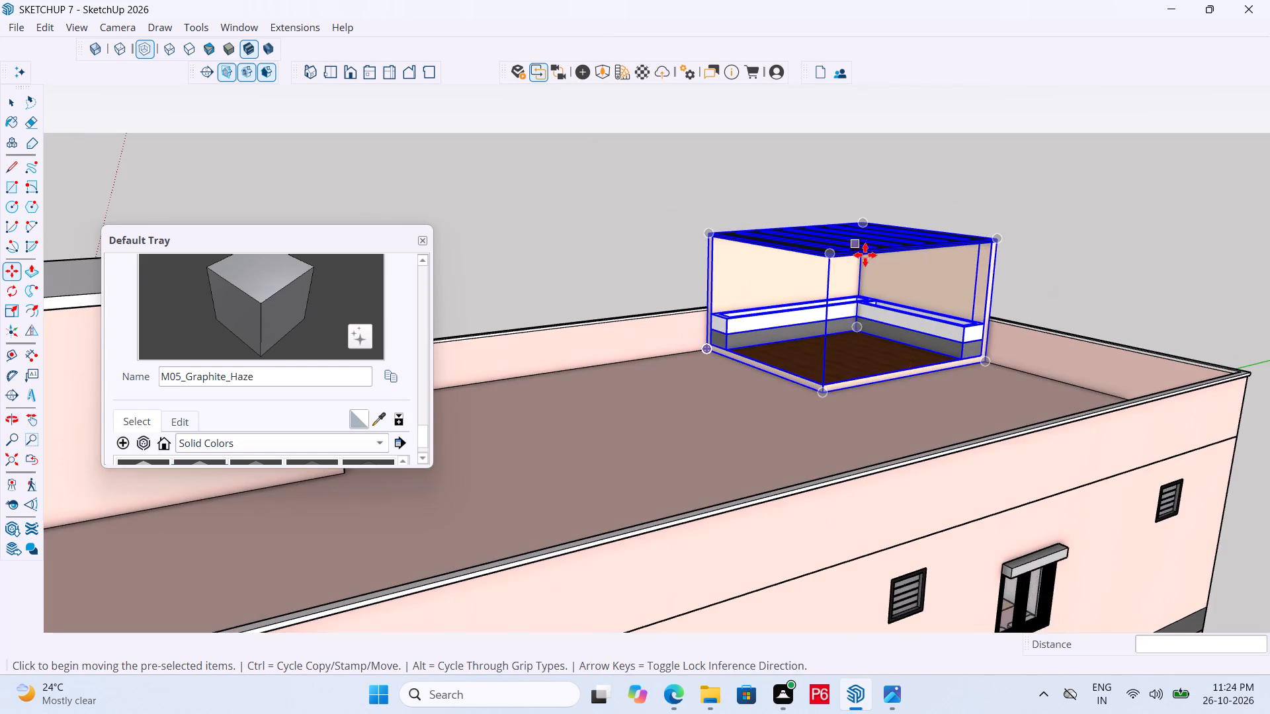
{"action": "middle_click_drag", "start_coordinate": [866, 260], "coordinate": [892, 262]}
{"action": "scroll", "coordinate": [891, 264], "scroll_direction": "up", "scroll_amount": 5}
{"action": "middle_click_drag", "start_coordinate": [657, 306], "coordinate": [705, 331]}
{"action": "key", "text": "space"}
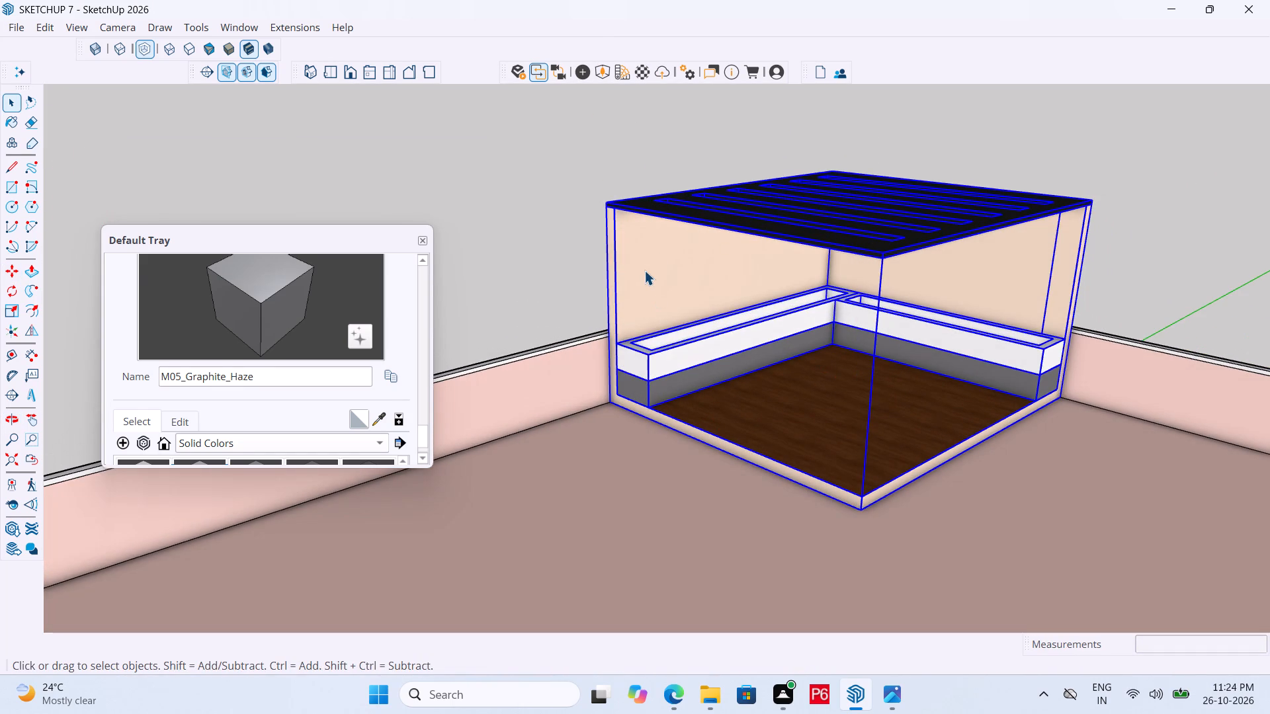
{"action": "left_click", "coordinate": [644, 270]}
{"action": "double_click", "coordinate": [632, 268]}
{"action": "left_click", "coordinate": [626, 257]}
{"action": "double_click", "coordinate": [626, 257]}
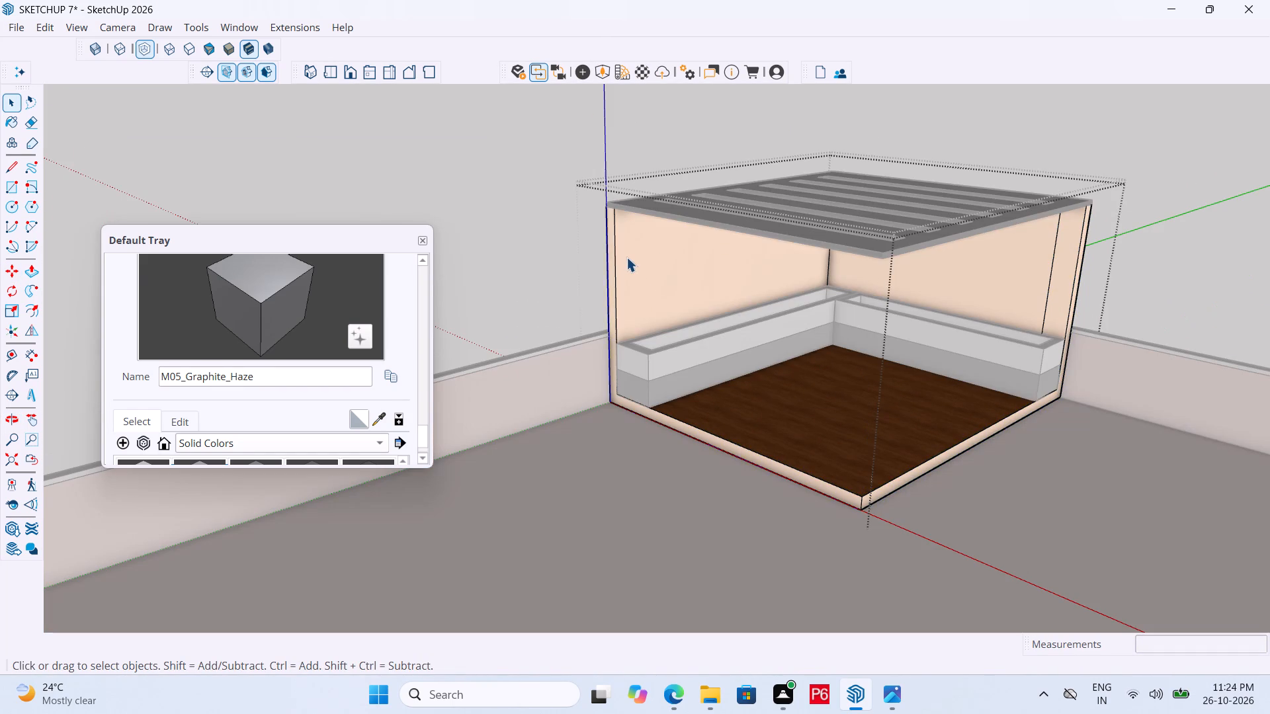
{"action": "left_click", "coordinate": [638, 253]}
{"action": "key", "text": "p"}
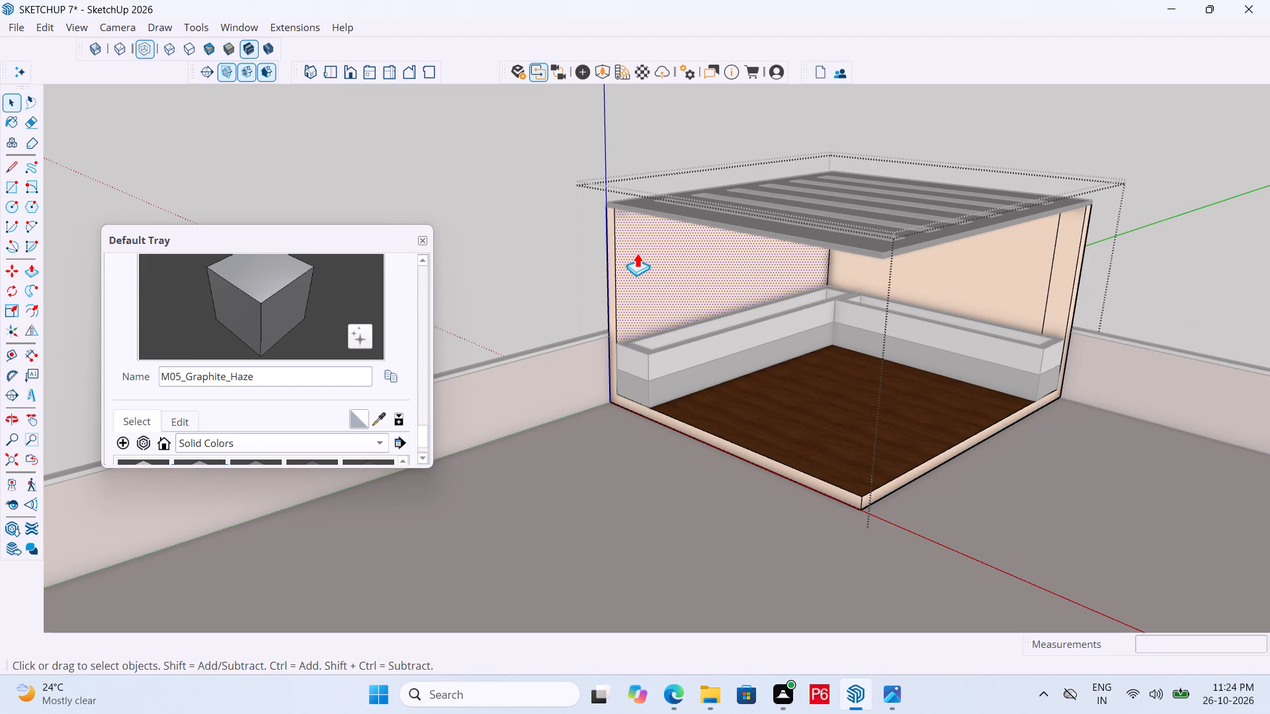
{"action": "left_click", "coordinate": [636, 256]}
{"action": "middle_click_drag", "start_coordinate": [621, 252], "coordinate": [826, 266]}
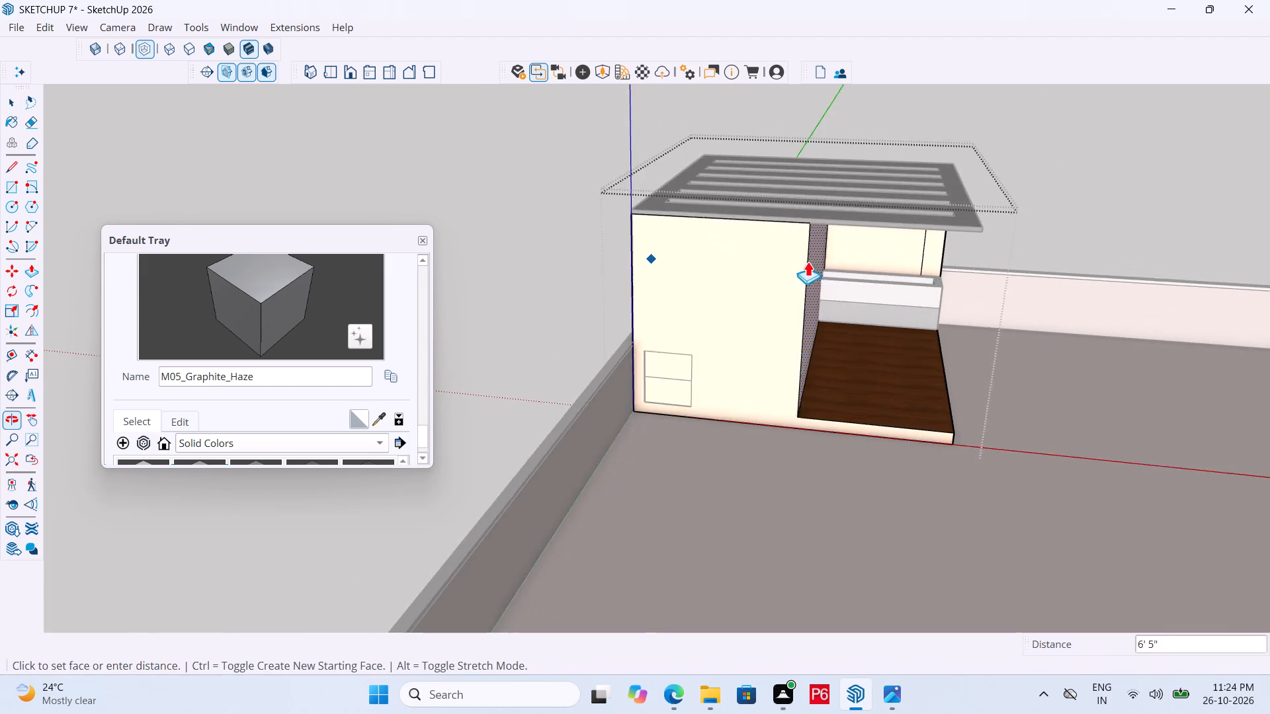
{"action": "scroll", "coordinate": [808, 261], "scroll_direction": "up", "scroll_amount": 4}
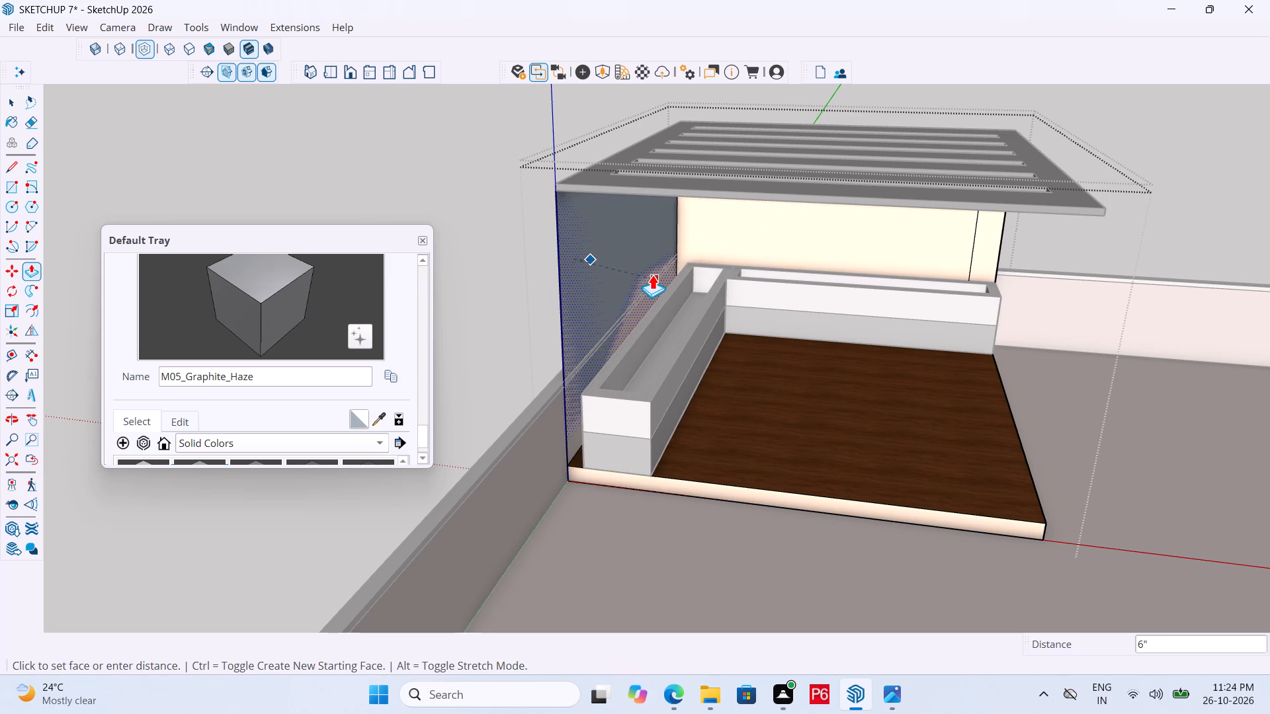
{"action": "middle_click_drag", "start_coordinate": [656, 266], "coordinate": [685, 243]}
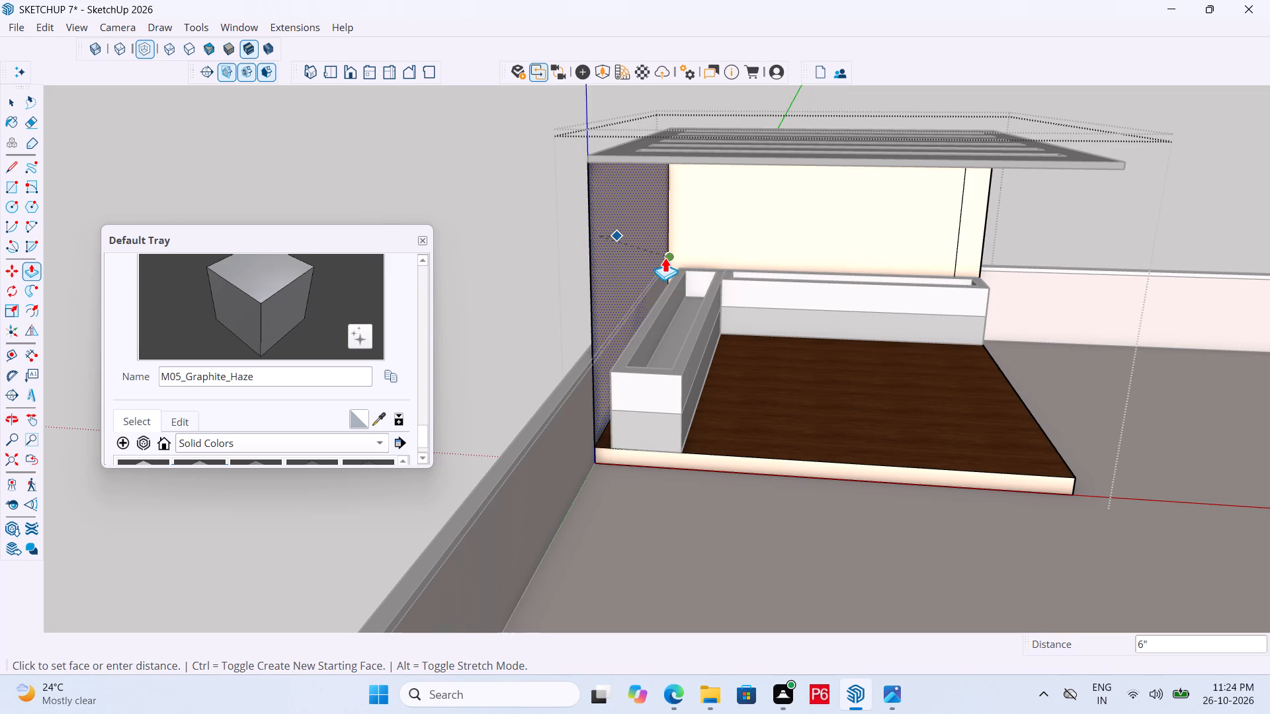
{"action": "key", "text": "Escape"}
Push the inner face of the wall without the vertical strip outward about 3" to thin that wall.
{"action": "scroll", "coordinate": [636, 249], "scroll_direction": "up", "scroll_amount": 5}
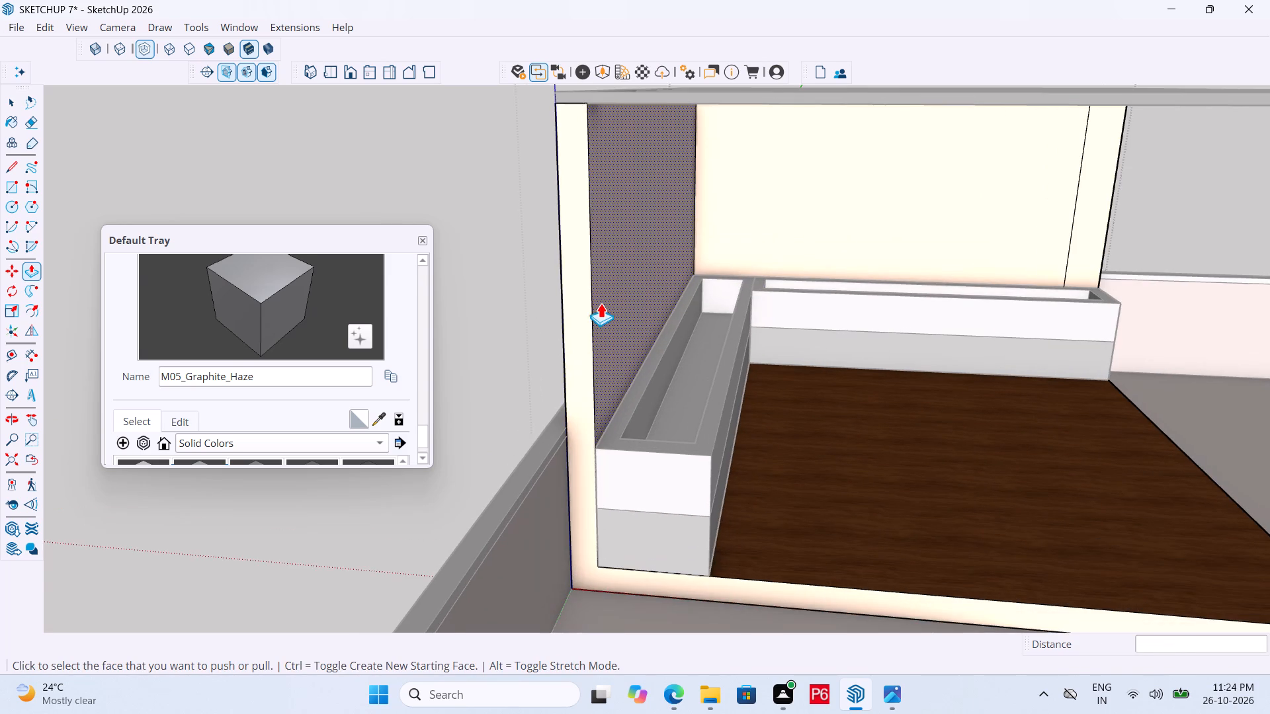
{"action": "left_click", "coordinate": [601, 303]}
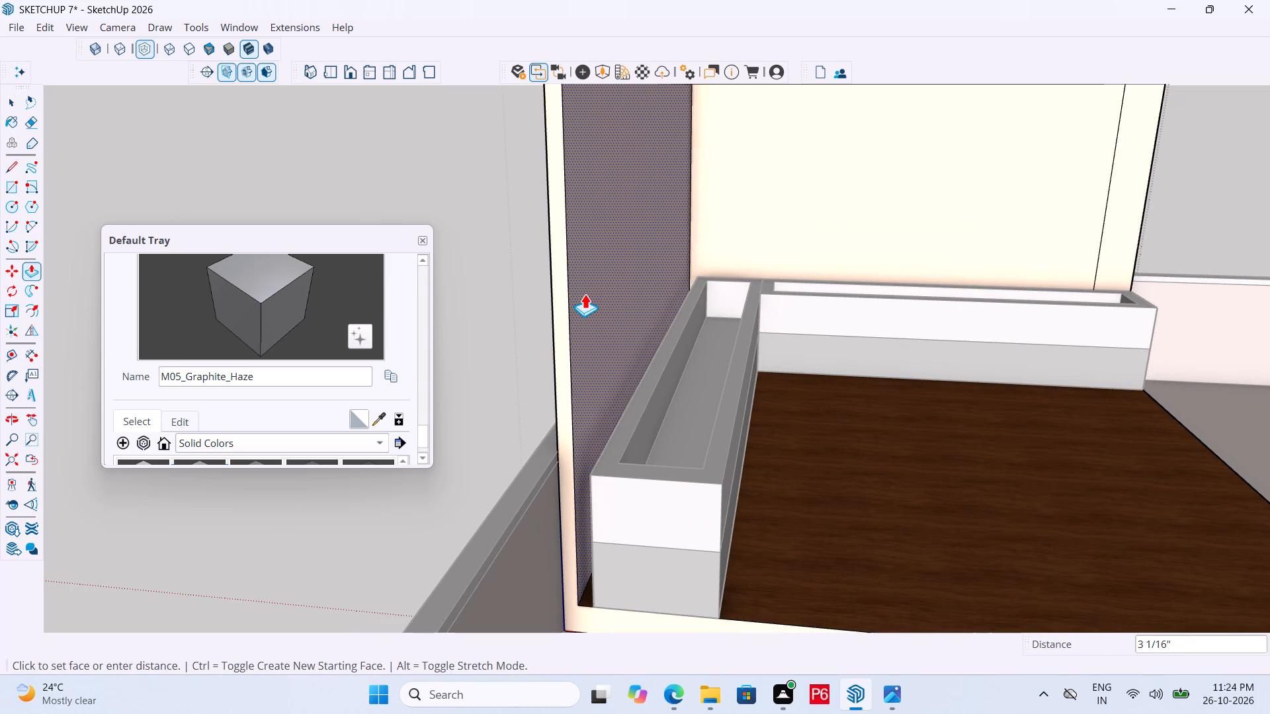
{"action": "left_click", "coordinate": [585, 292]}
Push the other wall's inner face and its full-height strip face outward by the same distance.
{"action": "scroll", "coordinate": [589, 264], "scroll_direction": "down", "scroll_amount": 6}
{"action": "middle_click_drag", "start_coordinate": [908, 297], "coordinate": [707, 297]}
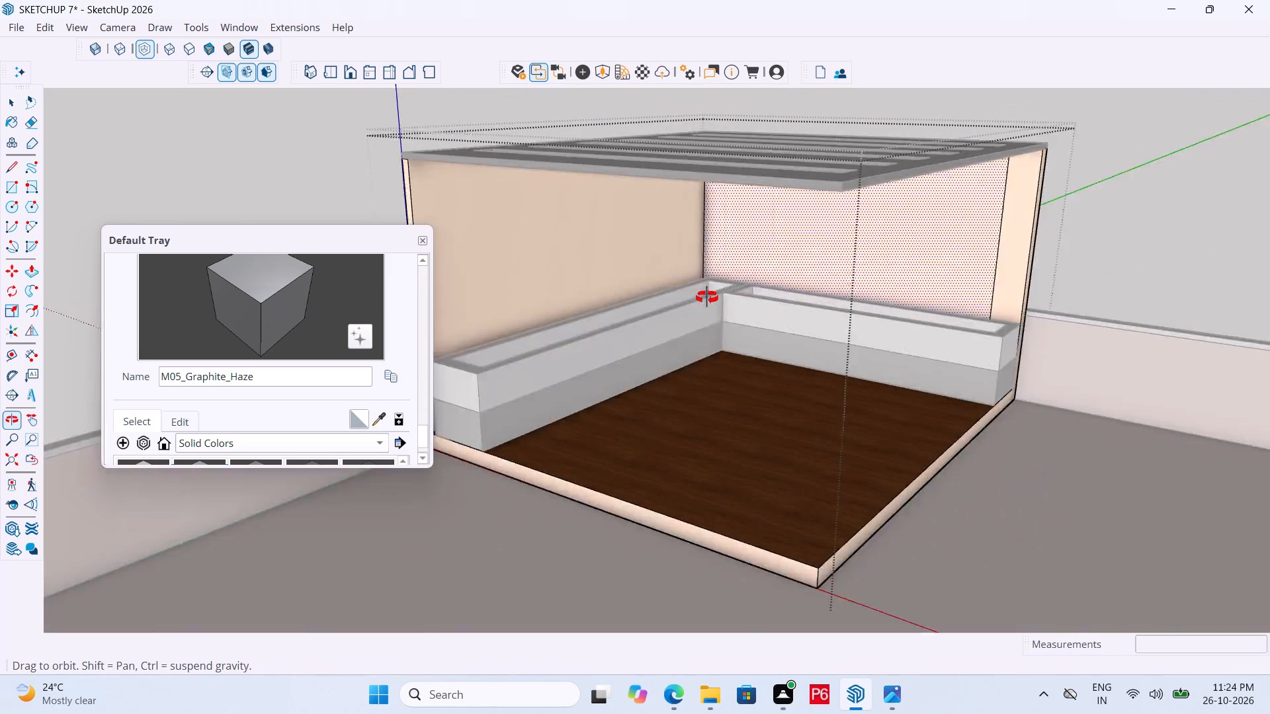
{"action": "middle_click_drag", "start_coordinate": [707, 297], "coordinate": [495, 297]}
{"action": "double_click", "coordinate": [880, 280]}
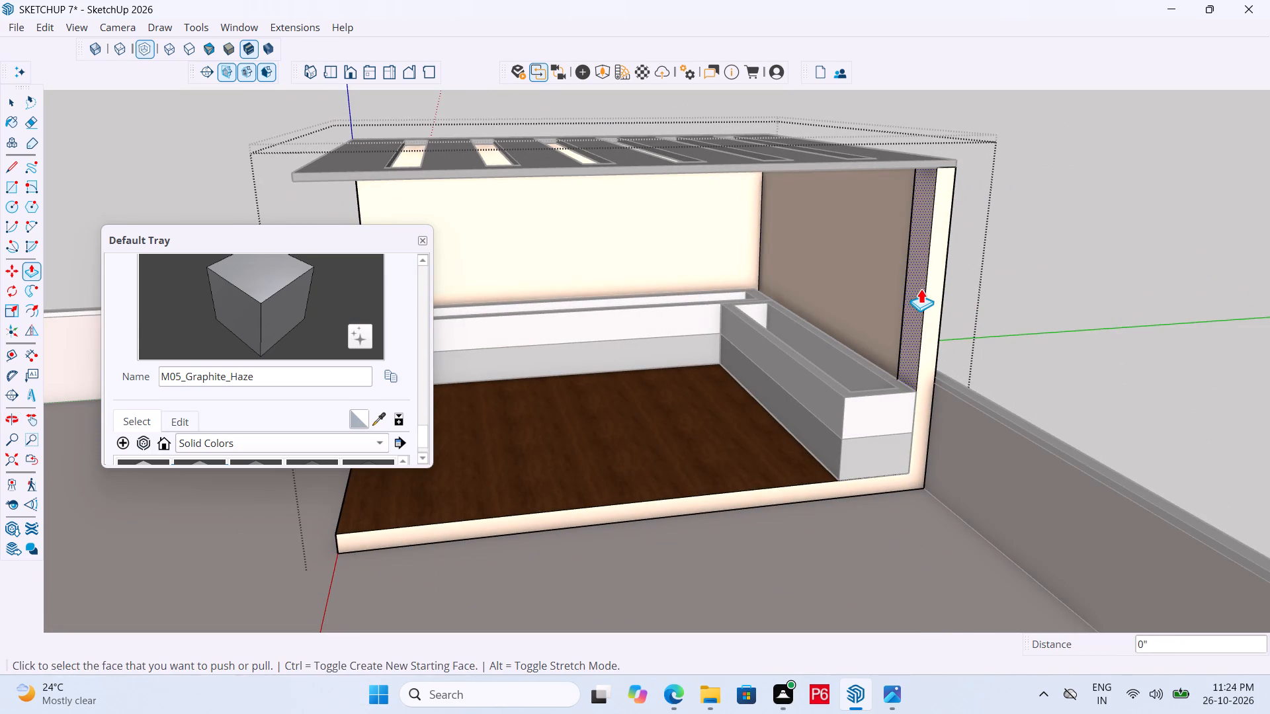
{"action": "double_click", "coordinate": [915, 291]}
{"action": "middle_click_drag", "start_coordinate": [906, 292], "coordinate": [1028, 275]}
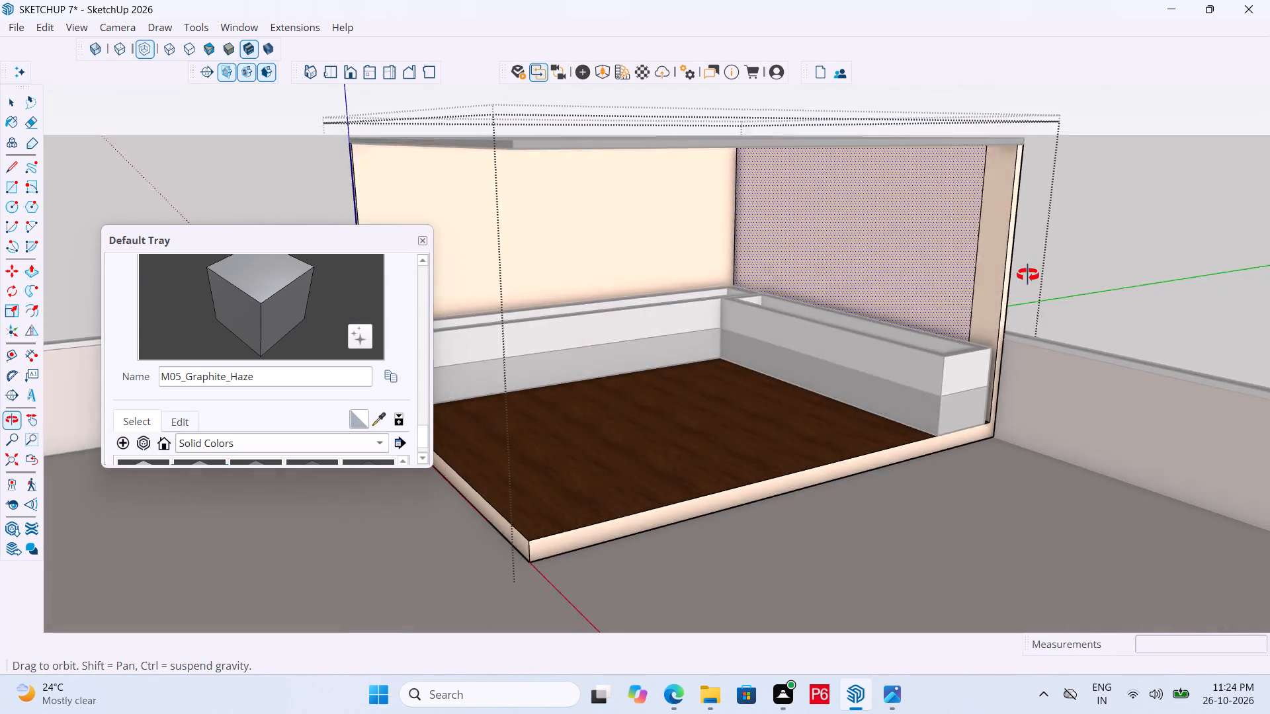
{"action": "middle_click_drag", "start_coordinate": [1028, 275], "coordinate": [1269, 295]}
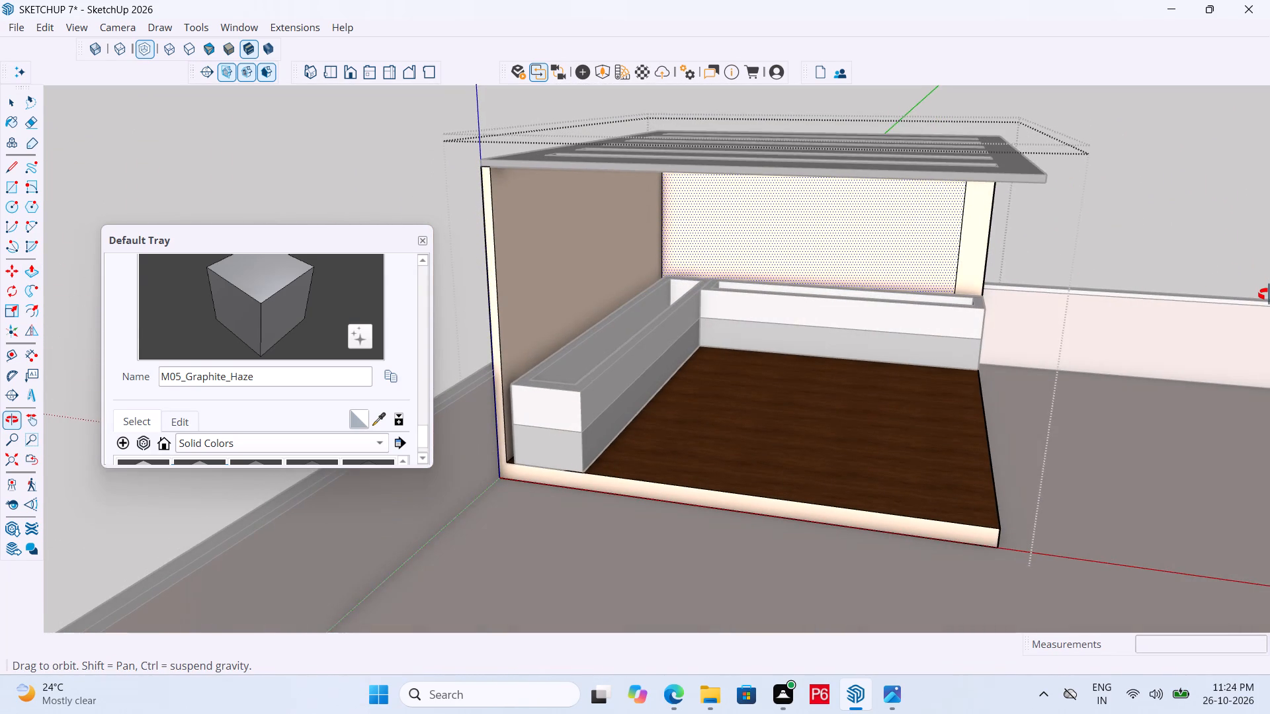
Close the nested wall-and-floor group and the rooftop room's group after thinning the walls.
{"action": "middle_click_drag", "start_coordinate": [1269, 295], "coordinate": [1269, 294]}
{"action": "key", "text": "space"}
{"action": "scroll", "coordinate": [924, 249], "scroll_direction": "down", "scroll_amount": 5}
{"action": "left_click", "coordinate": [592, 253]}
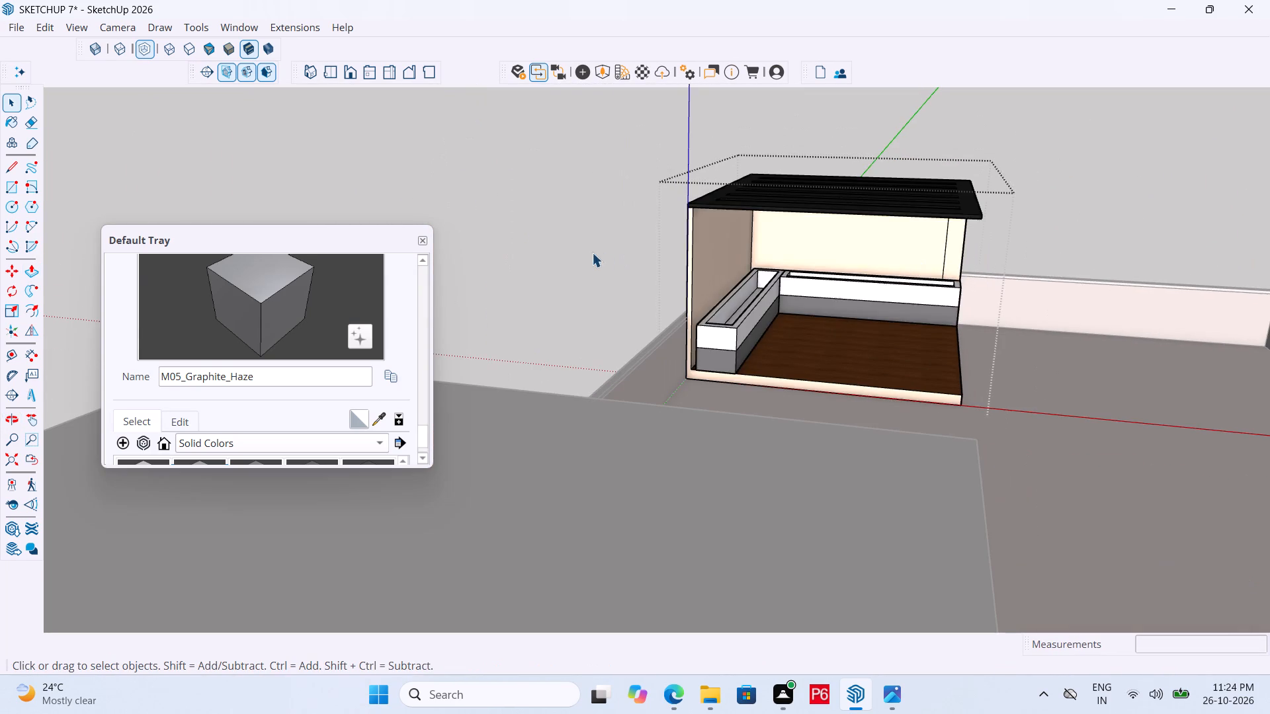
{"action": "middle_click_drag", "start_coordinate": [741, 300], "coordinate": [935, 328]}
{"action": "double_click", "coordinate": [487, 282]}
{"action": "left_click", "coordinate": [512, 249]}
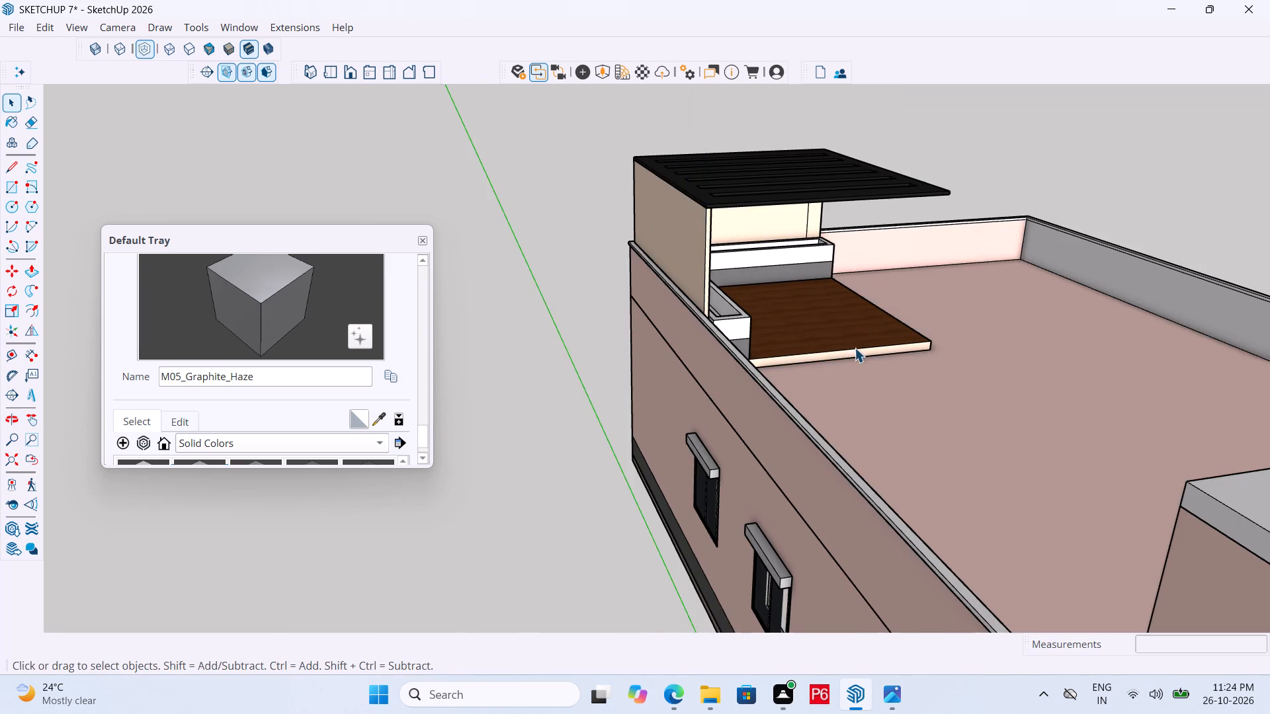
Examine the rooftop room and its position on the house from the outer corner, the sides and above.
{"action": "scroll", "coordinate": [855, 348], "scroll_direction": "up", "scroll_amount": 6}
{"action": "middle_click_drag", "start_coordinate": [725, 370], "coordinate": [1244, 408]}
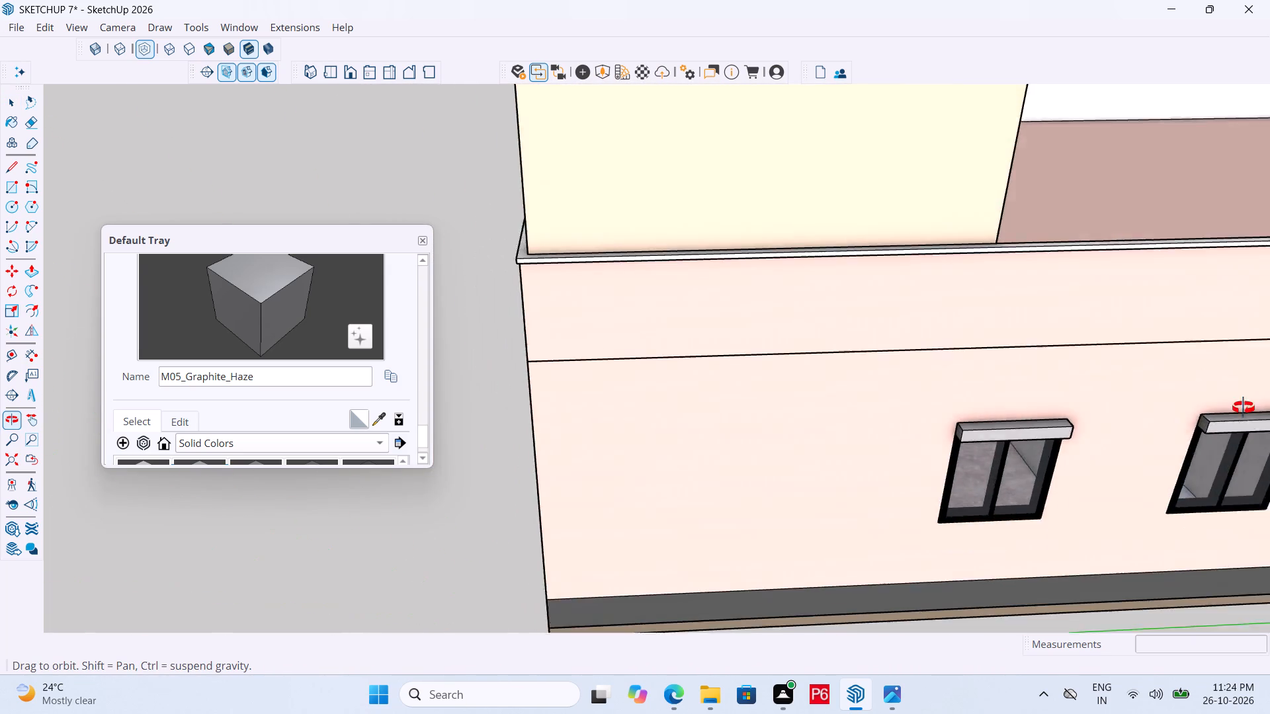
{"action": "middle_click_drag", "start_coordinate": [1244, 408], "coordinate": [1230, 329]}
{"action": "middle_click_drag", "start_coordinate": [775, 236], "coordinate": [1024, 329]}
{"action": "left_click", "coordinate": [919, 259]}
{"action": "middle_click_drag", "start_coordinate": [704, 311], "coordinate": [802, 369]}
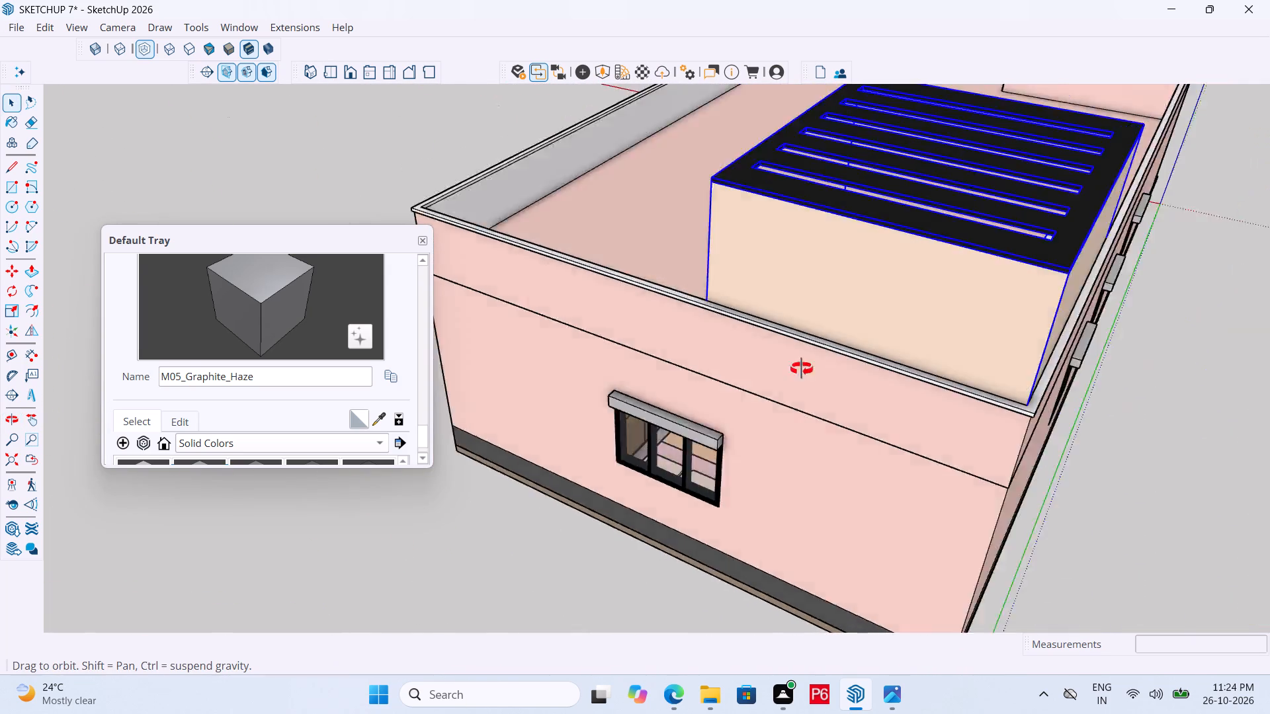
{"action": "middle_click_drag", "start_coordinate": [802, 369], "coordinate": [1268, 298]}
{"action": "scroll", "coordinate": [702, 389], "scroll_direction": "down", "scroll_amount": 3}
{"action": "middle_click_drag", "start_coordinate": [716, 409], "coordinate": [719, 415]}
{"action": "middle_click_drag", "start_coordinate": [652, 304], "coordinate": [740, 348]}
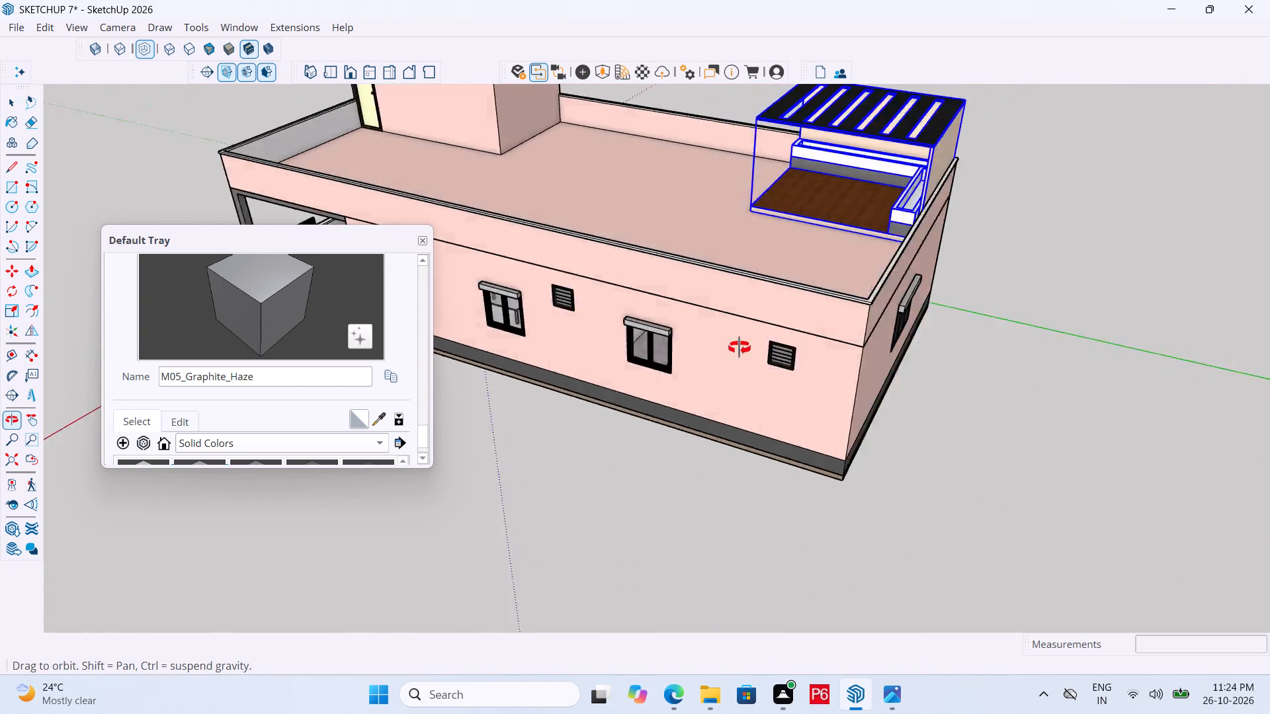
{"action": "middle_click_drag", "start_coordinate": [740, 348], "coordinate": [1038, 344]}
{"action": "scroll", "coordinate": [610, 438], "scroll_direction": "down", "scroll_amount": 6}
{"action": "middle_click_drag", "start_coordinate": [719, 198], "coordinate": [738, 144]}
{"action": "scroll", "coordinate": [726, 180], "scroll_direction": "up", "scroll_amount": 5}
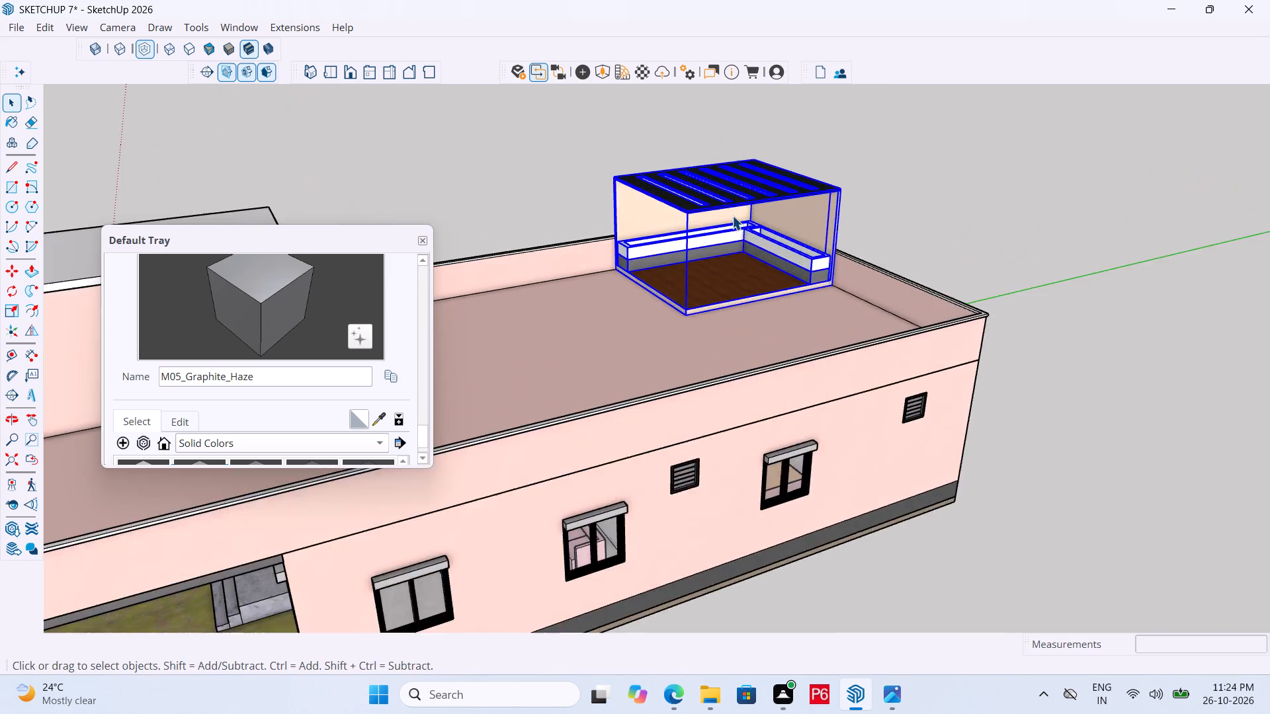
{"action": "scroll", "coordinate": [732, 216], "scroll_direction": "up", "scroll_amount": 6}
{"action": "middle_click_drag", "start_coordinate": [678, 289], "coordinate": [789, 350]}
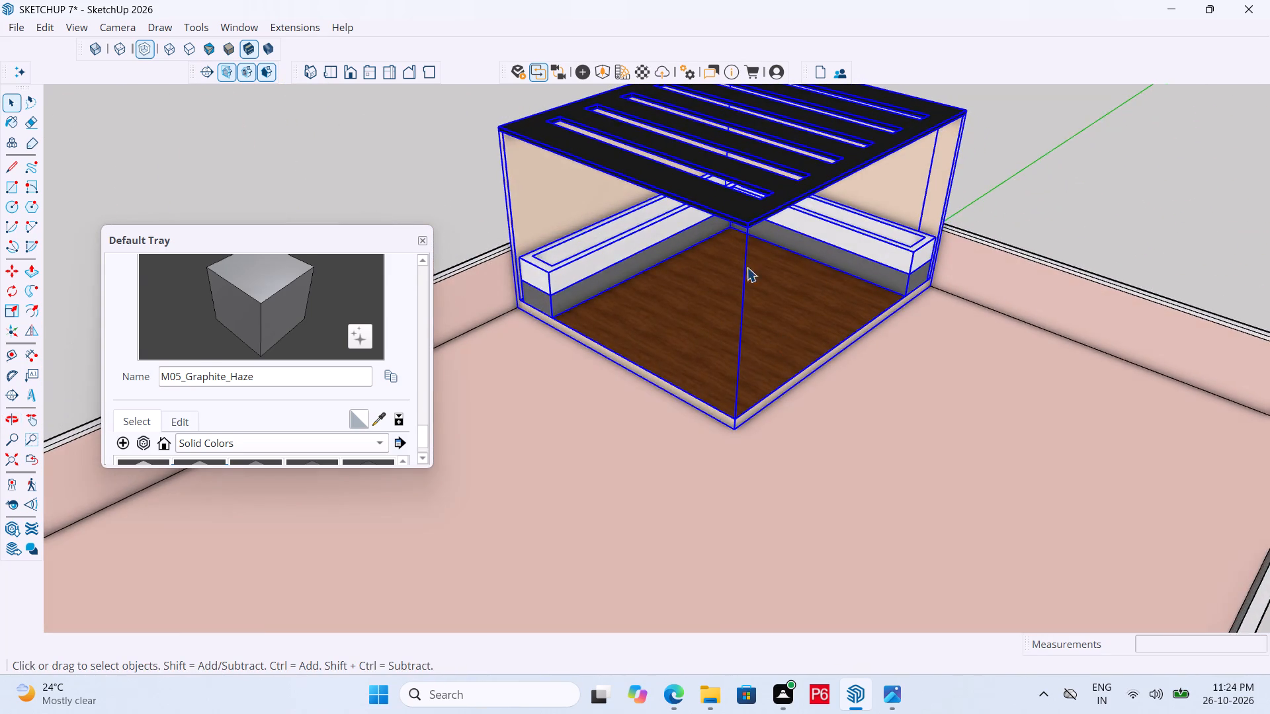
{"action": "scroll", "coordinate": [734, 245], "scroll_direction": "down", "scroll_amount": 6}
{"action": "scroll", "coordinate": [730, 327], "scroll_direction": "down", "scroll_amount": 5}
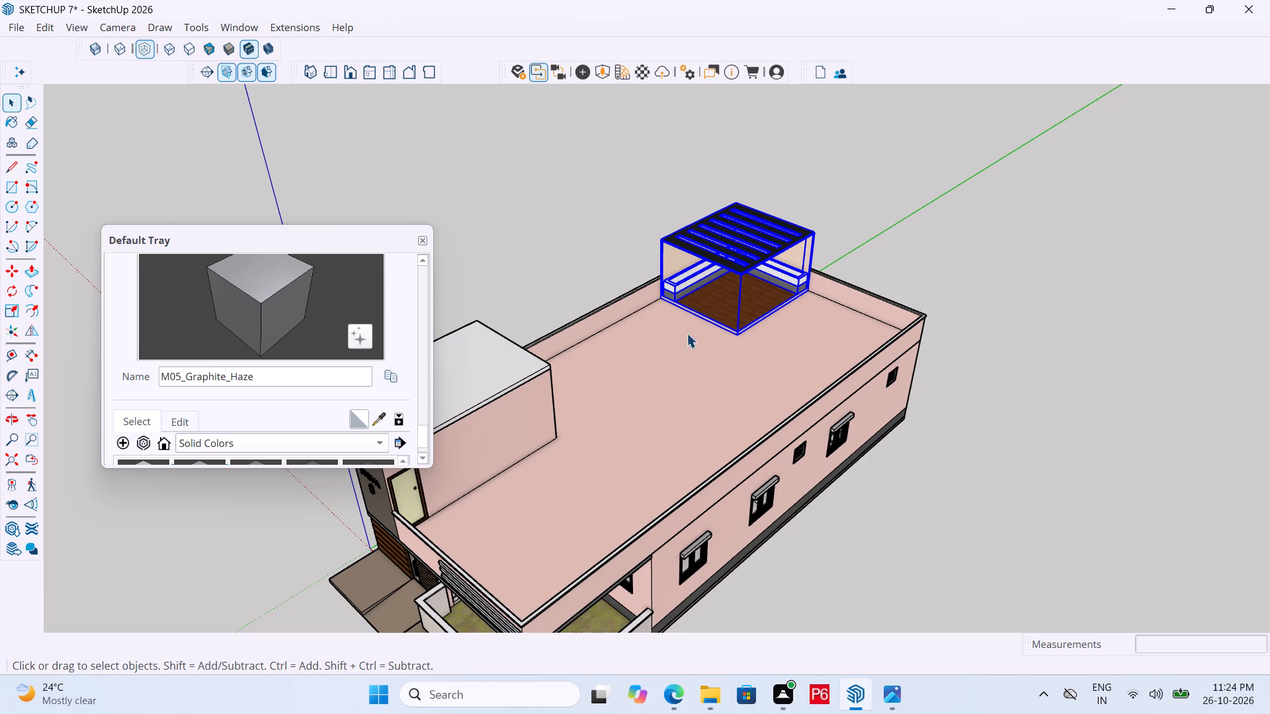
{"action": "scroll", "coordinate": [712, 313], "scroll_direction": "up", "scroll_amount": 5}
{"action": "middle_click_drag", "start_coordinate": [759, 278], "coordinate": [732, 223]}
{"action": "scroll", "coordinate": [759, 278], "scroll_direction": "up", "scroll_amount": 1}
{"action": "scroll", "coordinate": [732, 223], "scroll_direction": "up", "scroll_amount": 5}
{"action": "middle_click_drag", "start_coordinate": [806, 285], "coordinate": [784, 279]}
{"action": "scroll", "coordinate": [763, 358], "scroll_direction": "up", "scroll_amount": 4}
{"action": "key", "text": "space"}
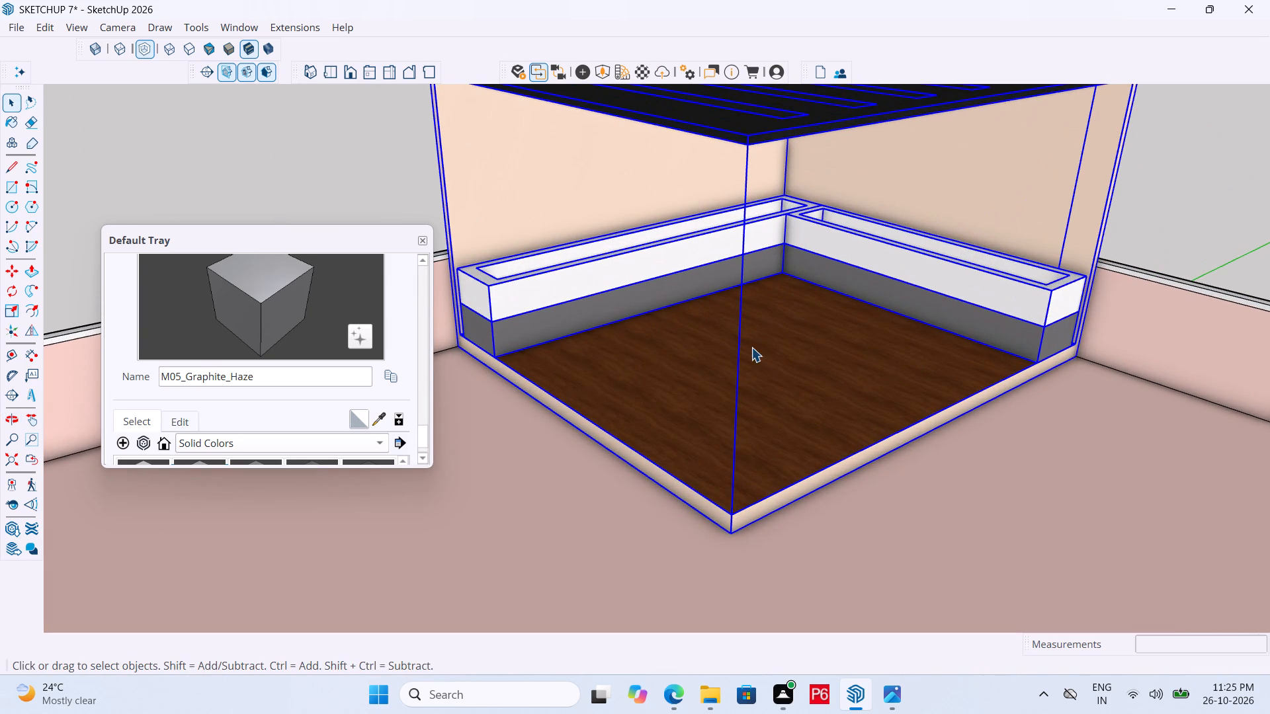
{"action": "left_click", "coordinate": [764, 339]}
{"action": "scroll", "coordinate": [548, 288], "scroll_direction": "down", "scroll_amount": 12}
{"action": "middle_click_drag", "start_coordinate": [605, 366], "coordinate": [601, 405]}
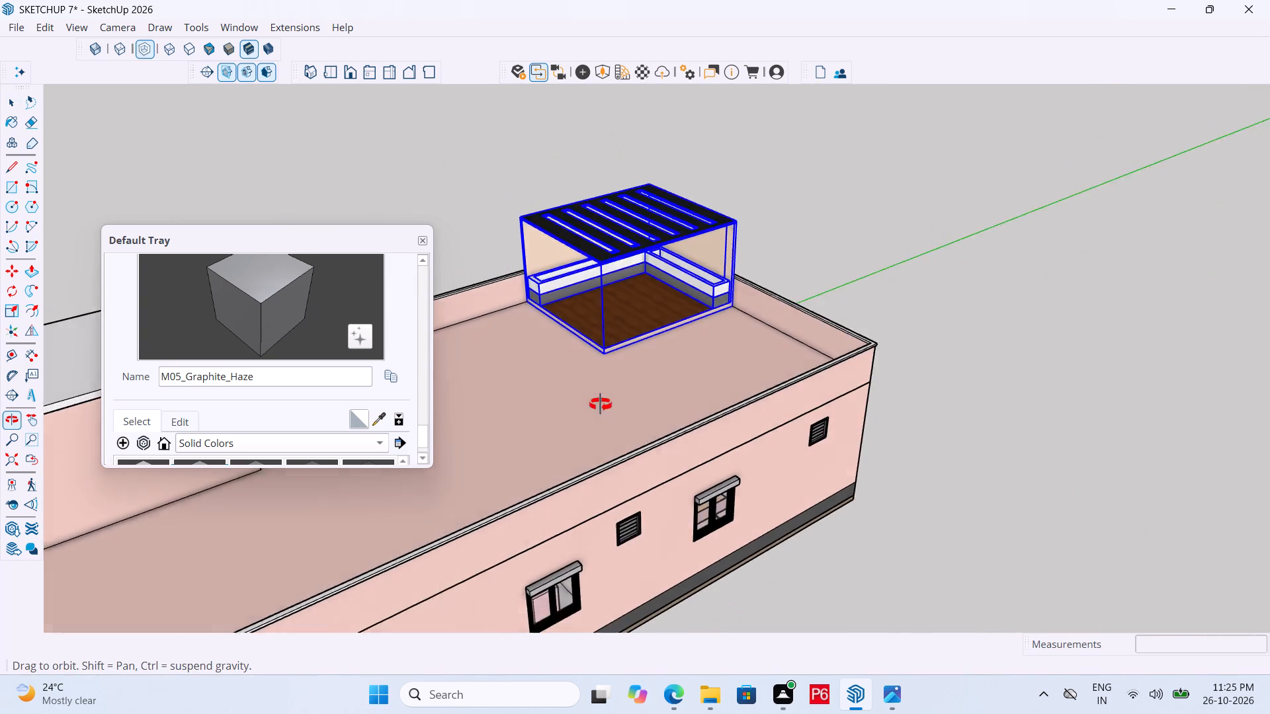
{"action": "middle_click_drag", "start_coordinate": [601, 405], "coordinate": [604, 424]}
{"action": "scroll", "coordinate": [578, 447], "scroll_direction": "up", "scroll_amount": 6}
{"action": "scroll", "coordinate": [785, 392], "scroll_direction": "down", "scroll_amount": 6}
{"action": "middle_click_drag", "start_coordinate": [562, 402], "coordinate": [531, 418]}
{"action": "scroll", "coordinate": [523, 421], "scroll_direction": "up", "scroll_amount": 1}
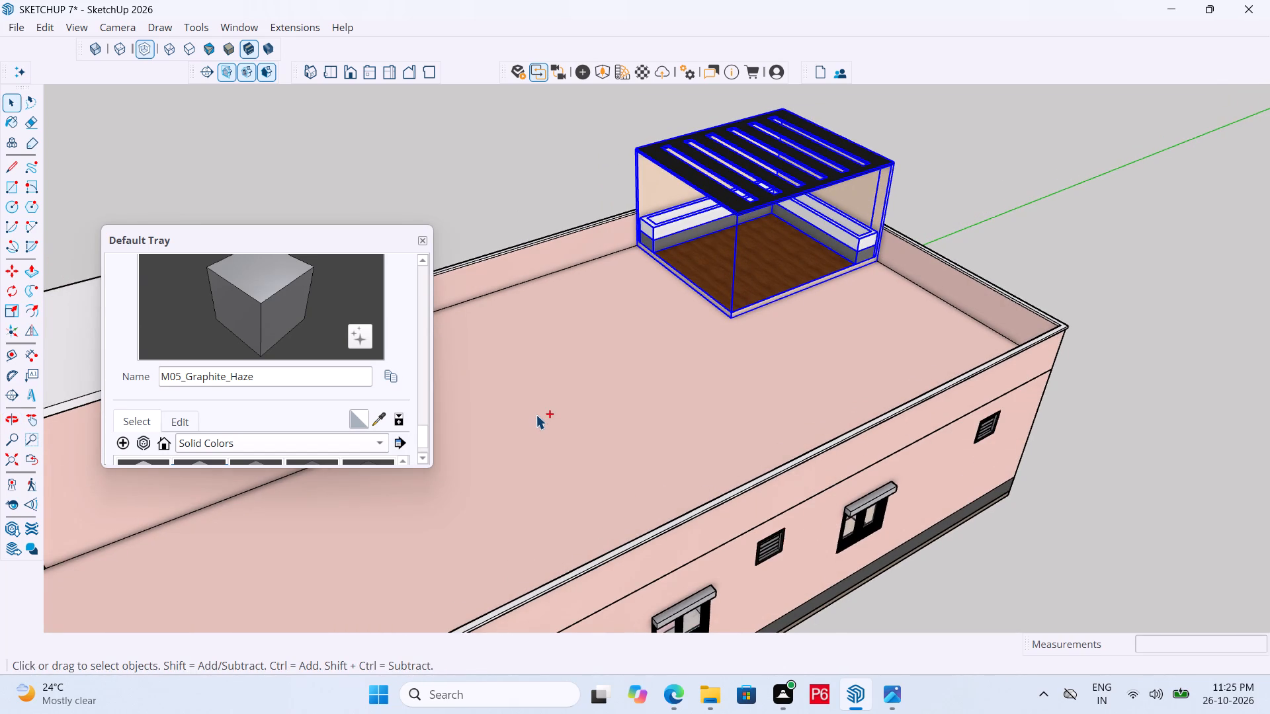
Save the model.
{"action": "key", "text": "ctrl+s"}
{"action": "key", "text": "ctrl+s"}
{"action": "key", "text": "ctrl+s"}
{"action": "key", "text": "ctrl+s"}
{"action": "key", "text": "ctrl+s"}
{"action": "key", "text": "ctrl+s"}
{"action": "key", "text": "ctrl+s"}
Open the room's group and the hollow box along the wall without the vertical strip for editing.
{"action": "key", "text": "space"}
{"action": "scroll", "coordinate": [594, 398], "scroll_direction": "down", "scroll_amount": 7}
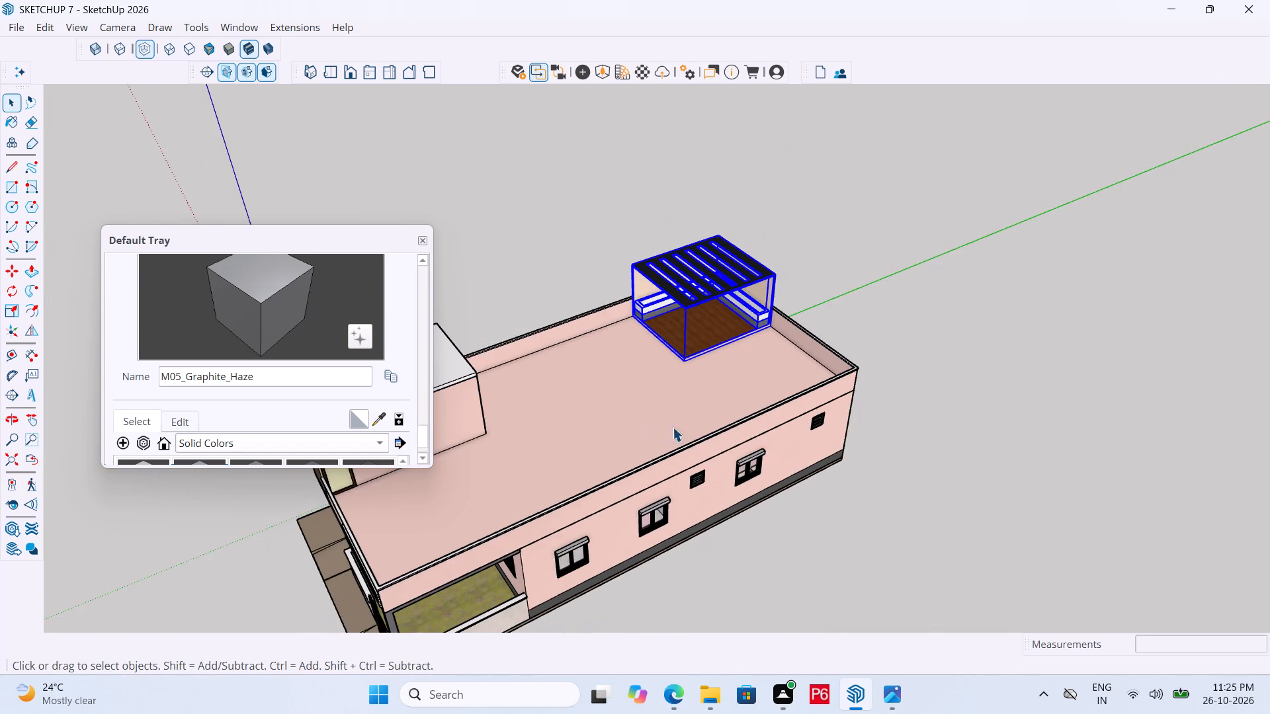
{"action": "middle_click_drag", "start_coordinate": [694, 410], "coordinate": [709, 329]}
{"action": "scroll", "coordinate": [712, 320], "scroll_direction": "up", "scroll_amount": 11}
{"action": "middle_click_drag", "start_coordinate": [603, 399], "coordinate": [603, 416]}
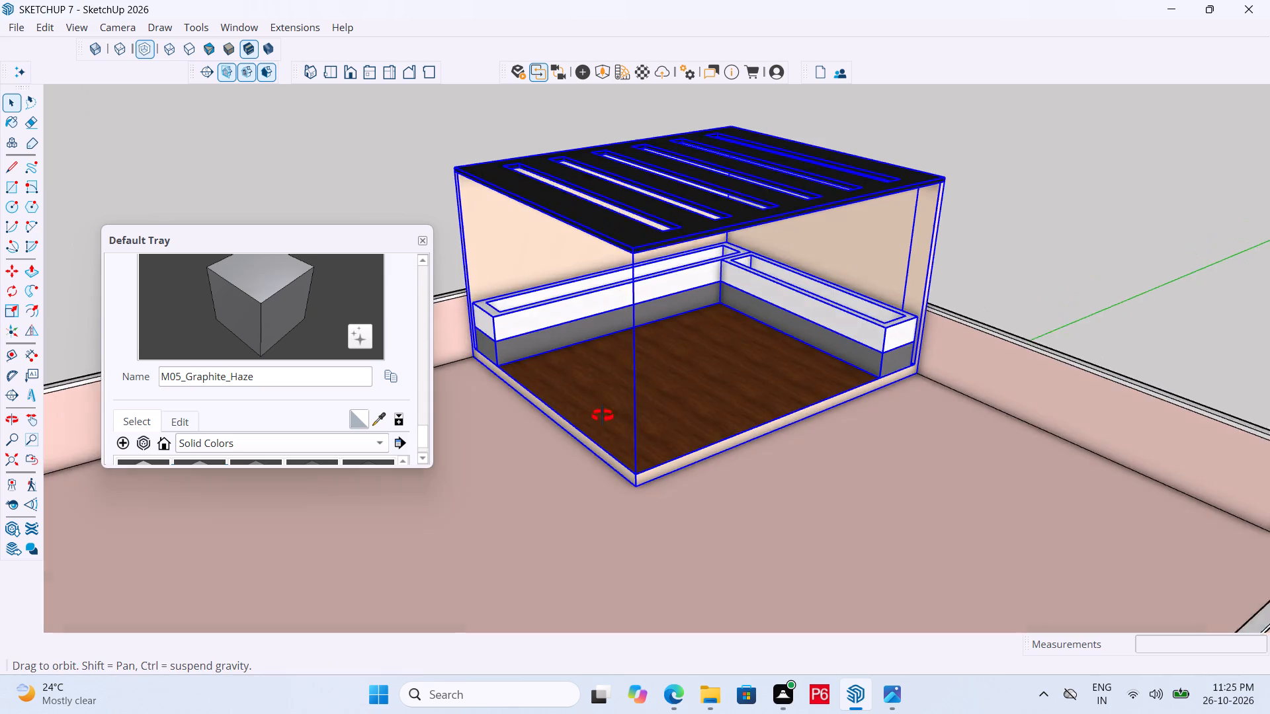
{"action": "middle_click_drag", "start_coordinate": [603, 416], "coordinate": [844, 483]}
{"action": "scroll", "coordinate": [796, 454], "scroll_direction": "up", "scroll_amount": 10}
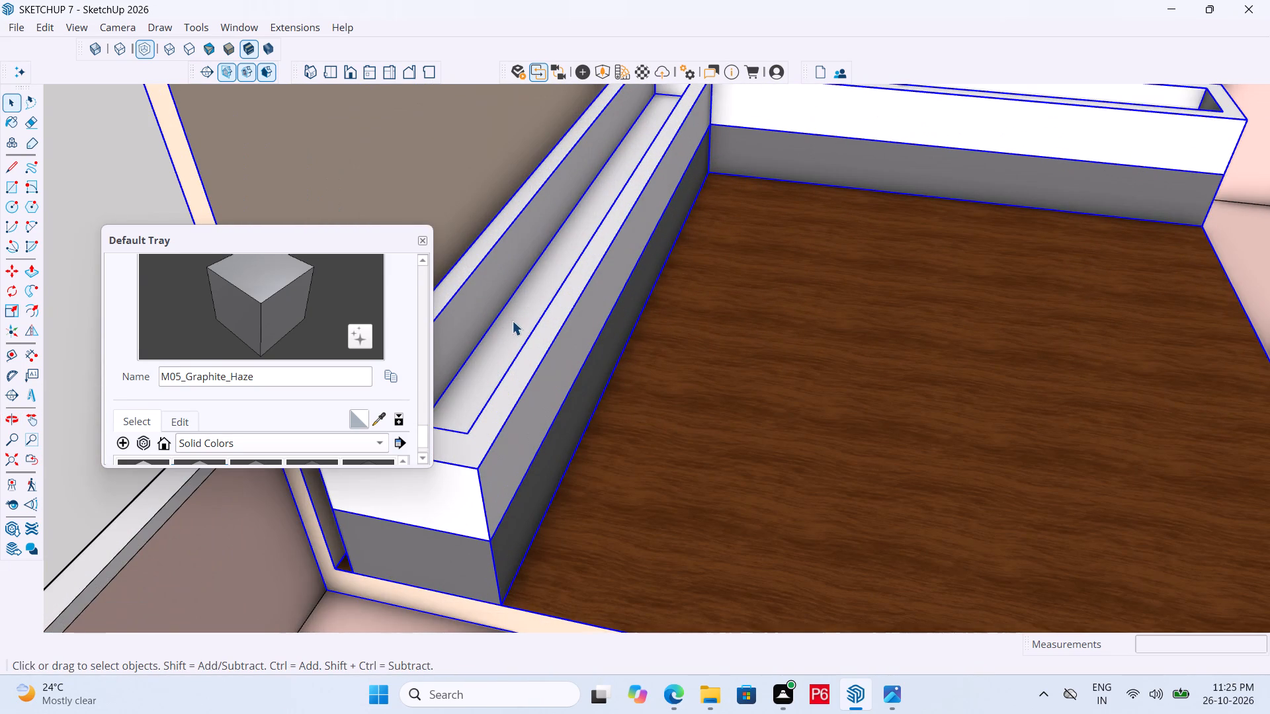
{"action": "left_click", "coordinate": [512, 321]}
{"action": "double_click", "coordinate": [520, 304]}
{"action": "left_click", "coordinate": [530, 293]}
{"action": "double_click", "coordinate": [530, 293]}
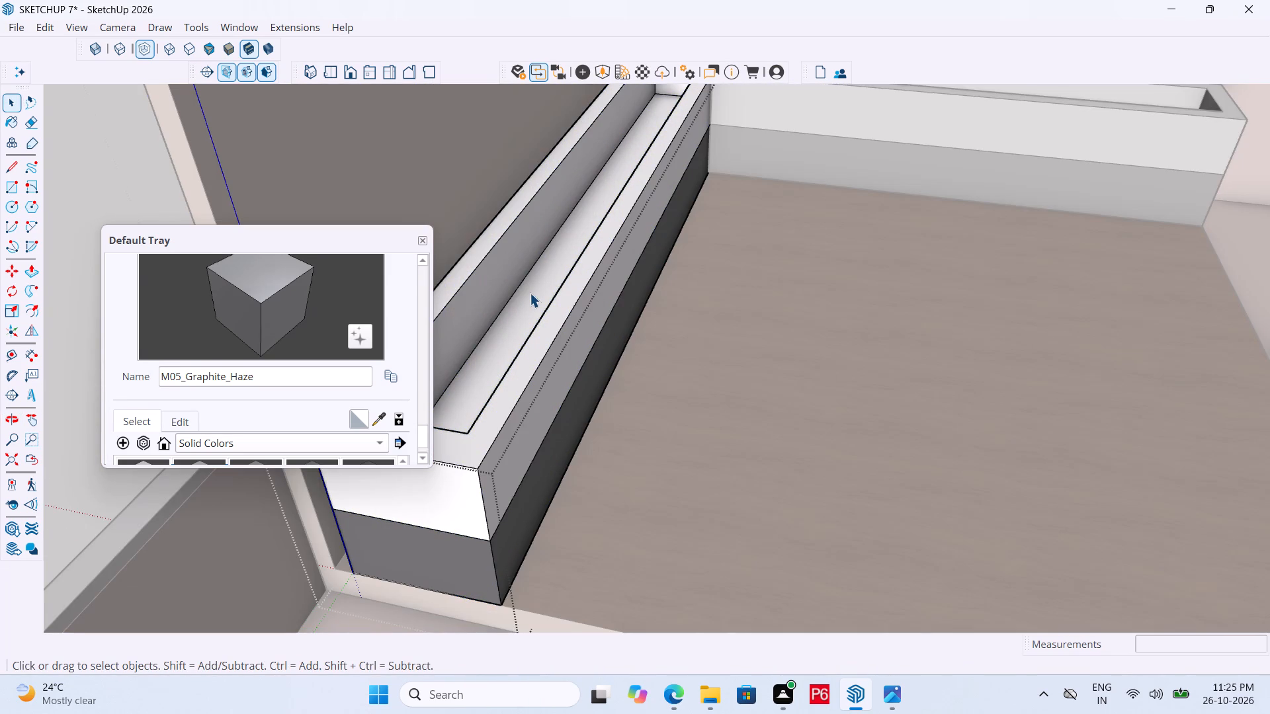
Paint the inner floor of this hollow box with the Soil_04_1K material from the Ground collection.
{"action": "left_click", "coordinate": [536, 288]}
{"action": "scroll", "coordinate": [310, 434], "scroll_direction": "down", "scroll_amount": 2}
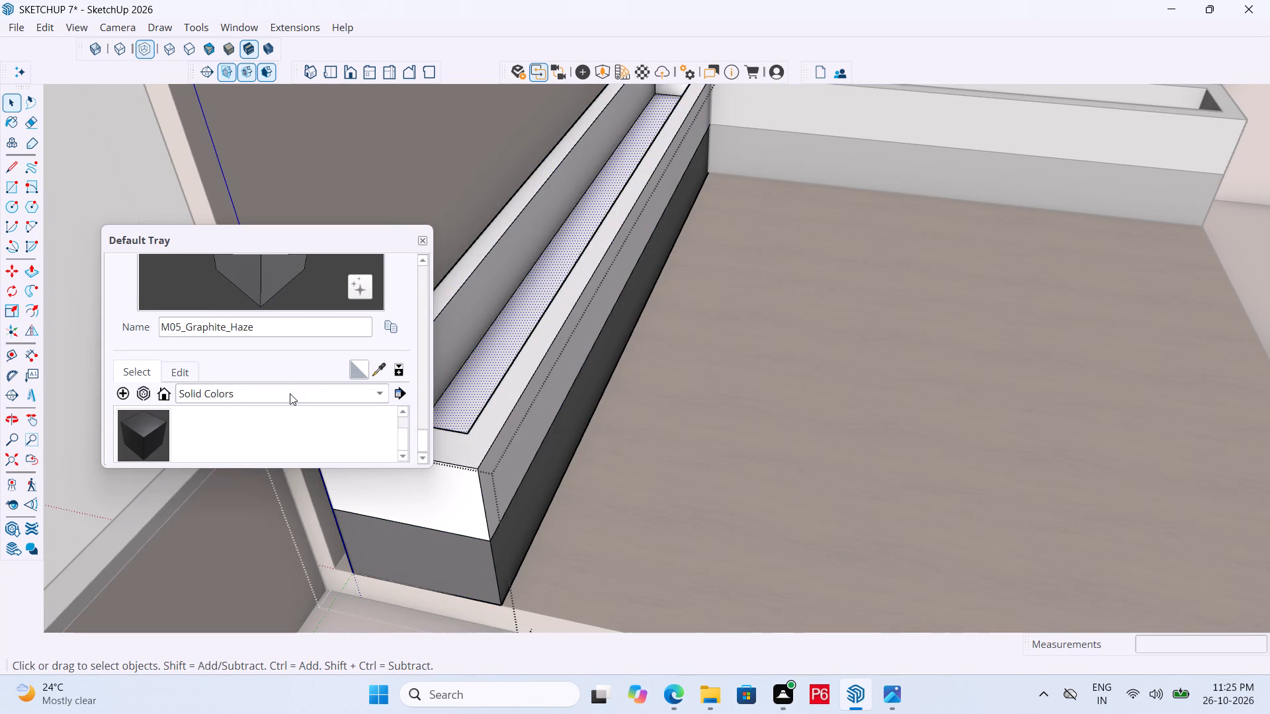
{"action": "left_click", "coordinate": [290, 391]}
{"action": "left_click", "coordinate": [257, 311]}
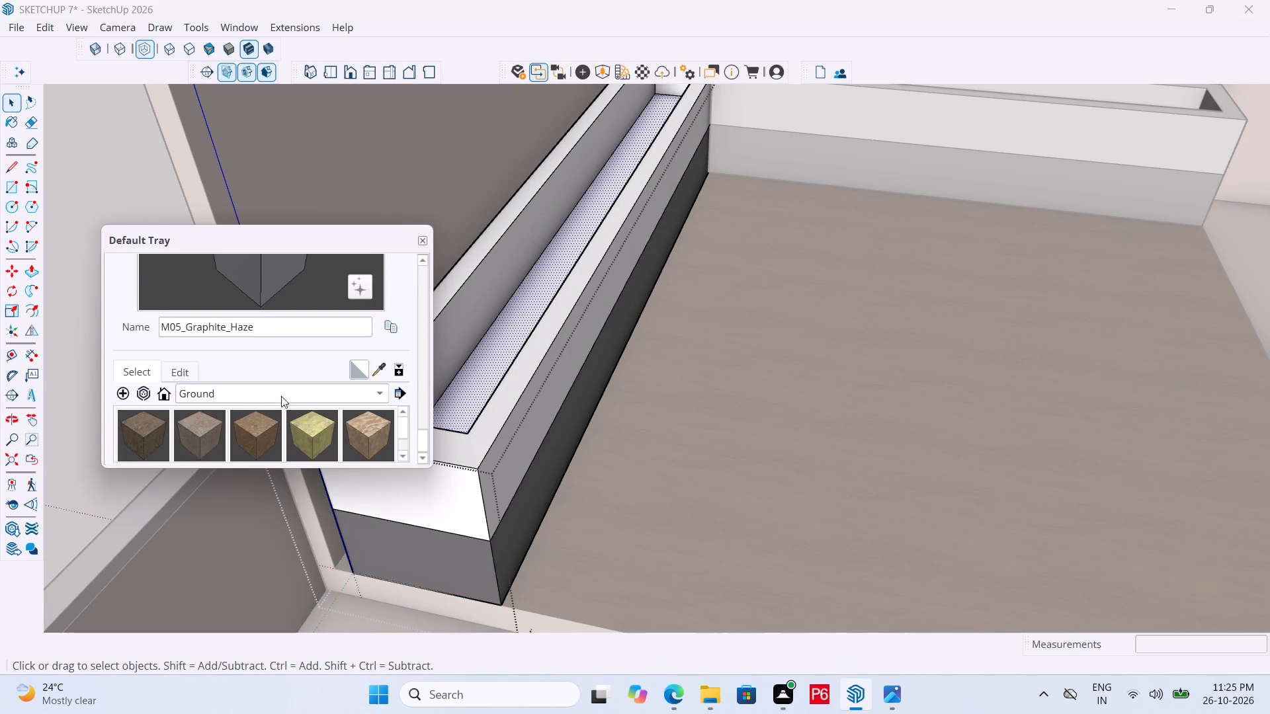
{"action": "left_click_drag", "start_coordinate": [311, 432], "coordinate": [317, 428]}
{"action": "left_click", "coordinate": [312, 427]}
{"action": "left_click", "coordinate": [484, 358]}
Paint the box's long inner side face next to the room wall with Soil_04_1K.
{"action": "scroll", "coordinate": [444, 461], "scroll_direction": "down", "scroll_amount": 5}
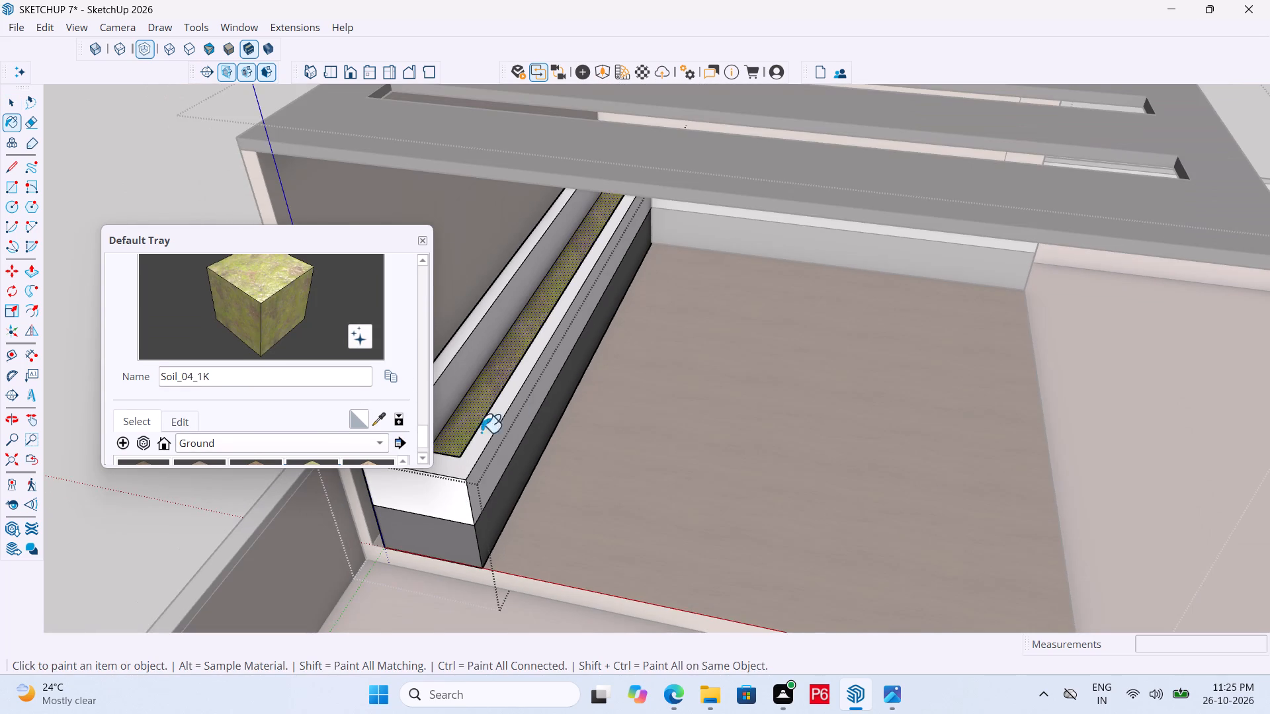
{"action": "middle_click_drag", "start_coordinate": [716, 321], "coordinate": [716, 292]}
{"action": "scroll", "coordinate": [787, 188], "scroll_direction": "up", "scroll_amount": 9}
{"action": "middle_click_drag", "start_coordinate": [752, 161], "coordinate": [604, 246]}
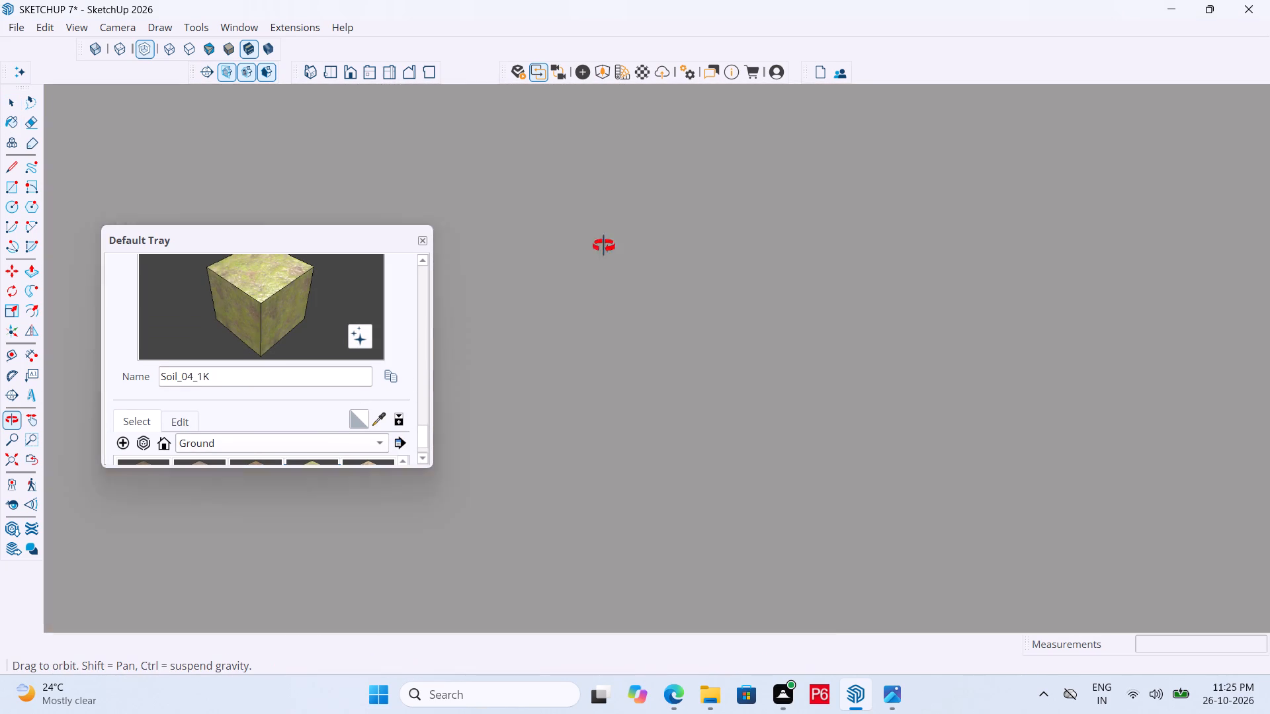
{"action": "middle_click_drag", "start_coordinate": [604, 246], "coordinate": [727, 202]}
{"action": "scroll", "coordinate": [894, 147], "scroll_direction": "down", "scroll_amount": 2}
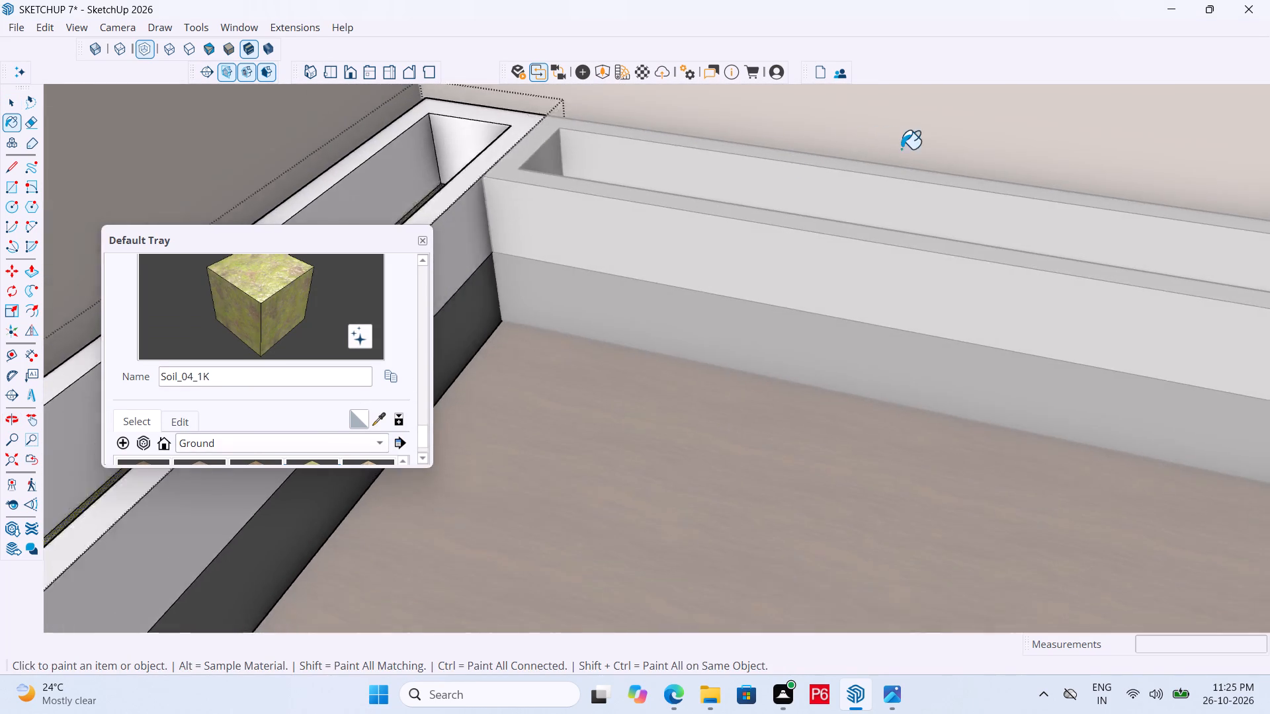
{"action": "scroll", "coordinate": [901, 149], "scroll_direction": "down", "scroll_amount": 10}
{"action": "left_click", "coordinate": [325, 72]}
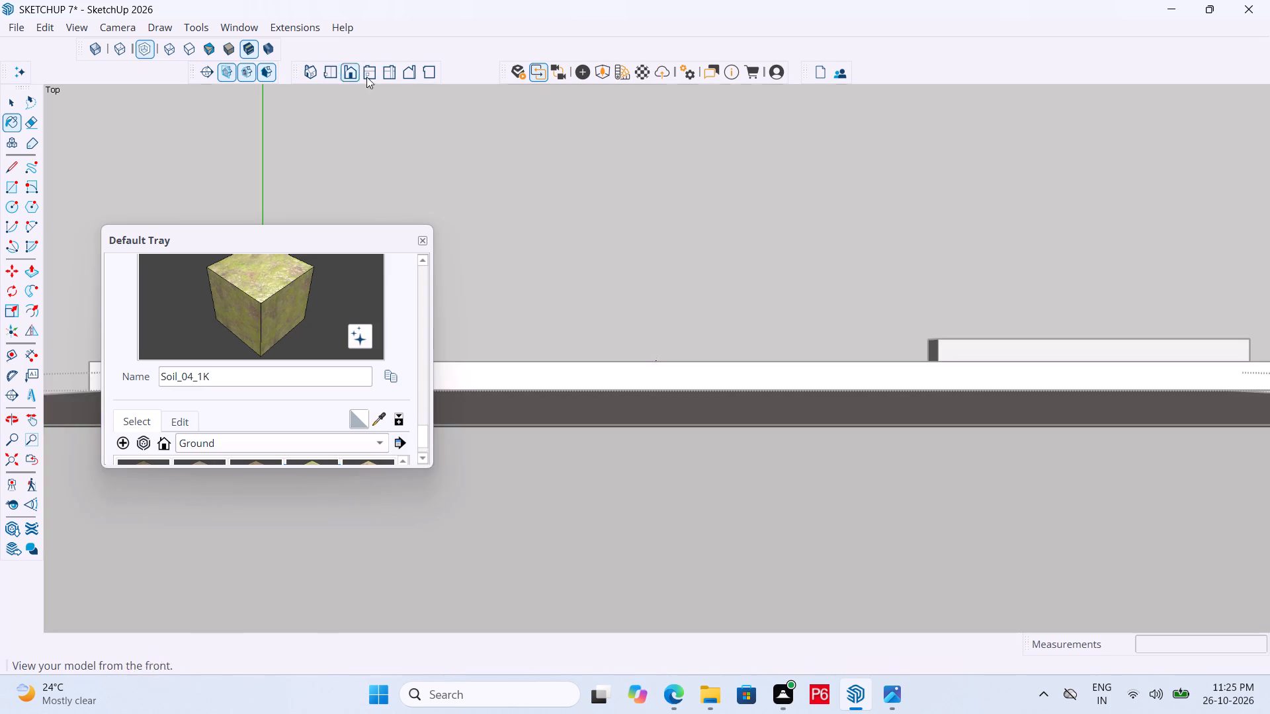
{"action": "scroll", "coordinate": [748, 166], "scroll_direction": "down", "scroll_amount": 11}
{"action": "scroll", "coordinate": [730, 226], "scroll_direction": "down", "scroll_amount": 13}
{"action": "middle_click_drag", "start_coordinate": [774, 363], "coordinate": [719, 319]}
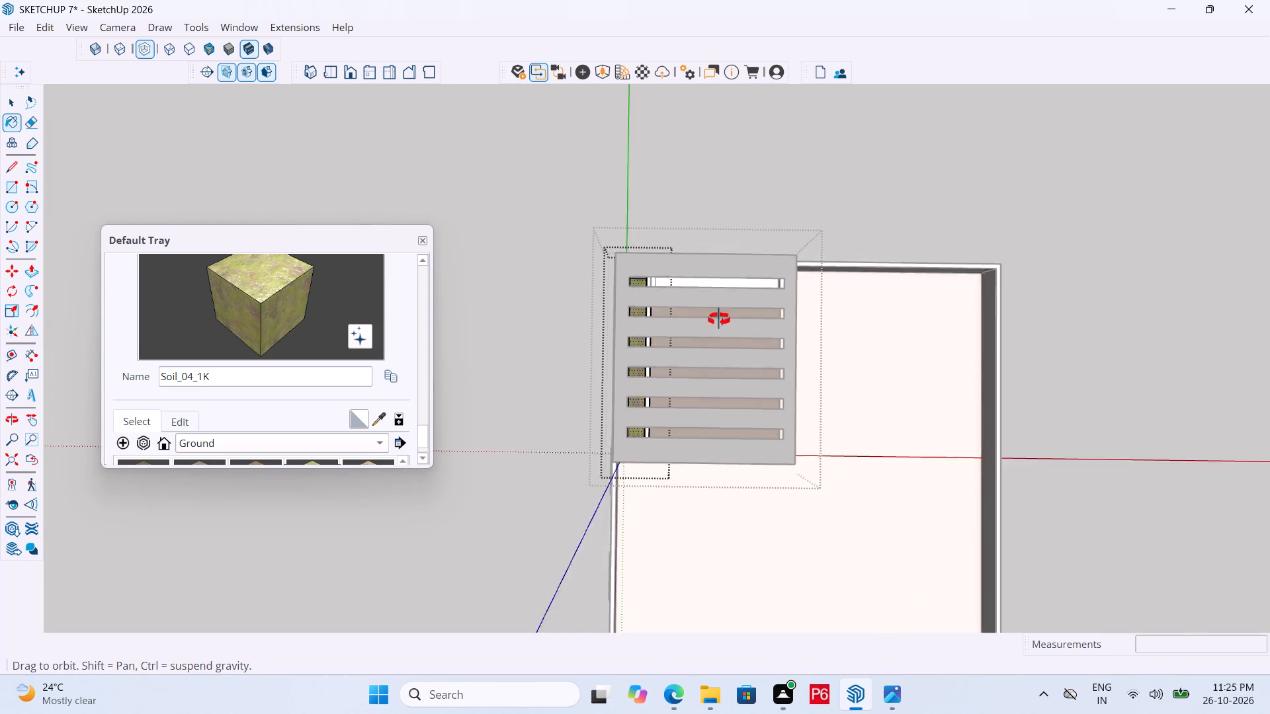
{"action": "middle_click_drag", "start_coordinate": [719, 319], "coordinate": [459, 96]}
{"action": "scroll", "coordinate": [655, 372], "scroll_direction": "up", "scroll_amount": 6}
{"action": "middle_click_drag", "start_coordinate": [654, 339], "coordinate": [626, 240]}
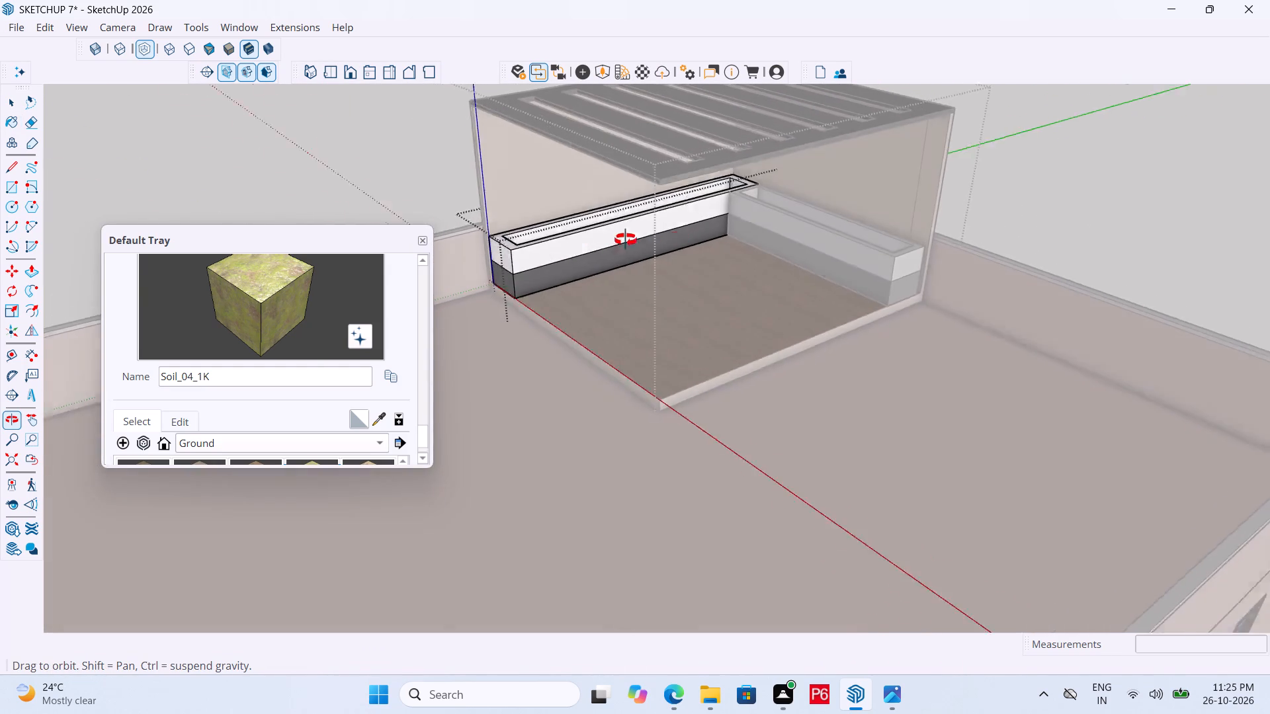
{"action": "middle_click_drag", "start_coordinate": [626, 240], "coordinate": [767, 260]}
{"action": "scroll", "coordinate": [537, 266], "scroll_direction": "up", "scroll_amount": 6}
{"action": "middle_click_drag", "start_coordinate": [472, 278], "coordinate": [535, 305]}
{"action": "scroll", "coordinate": [535, 305], "scroll_direction": "up", "scroll_amount": 4}
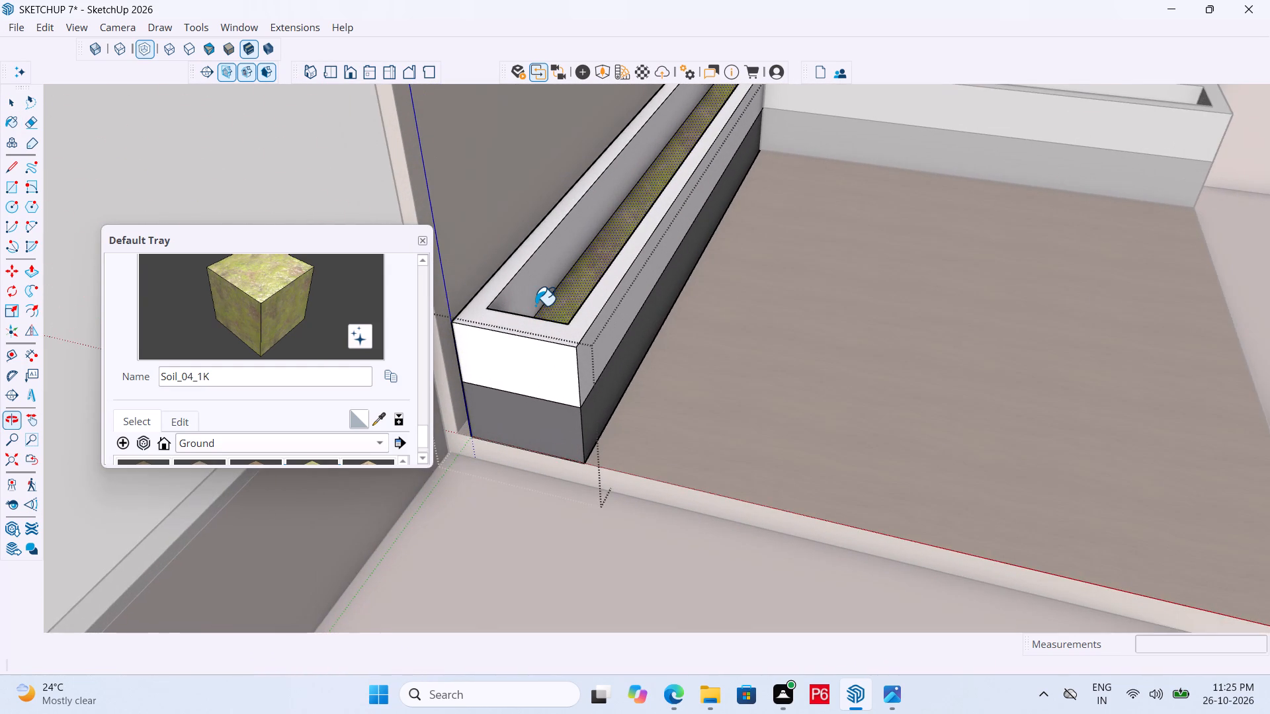
{"action": "left_click", "coordinate": [544, 264]}
Paint the box's remaining inner faces, both short ends and the room-side long face, with Soil_04_1K.
{"action": "middle_click_drag", "start_coordinate": [573, 310], "coordinate": [605, 317]}
{"action": "scroll", "coordinate": [557, 487], "scroll_direction": "down", "scroll_amount": 6}
{"action": "scroll", "coordinate": [634, 283], "scroll_direction": "up", "scroll_amount": 5}
{"action": "scroll", "coordinate": [652, 181], "scroll_direction": "up", "scroll_amount": 4}
{"action": "left_click", "coordinate": [691, 120]}
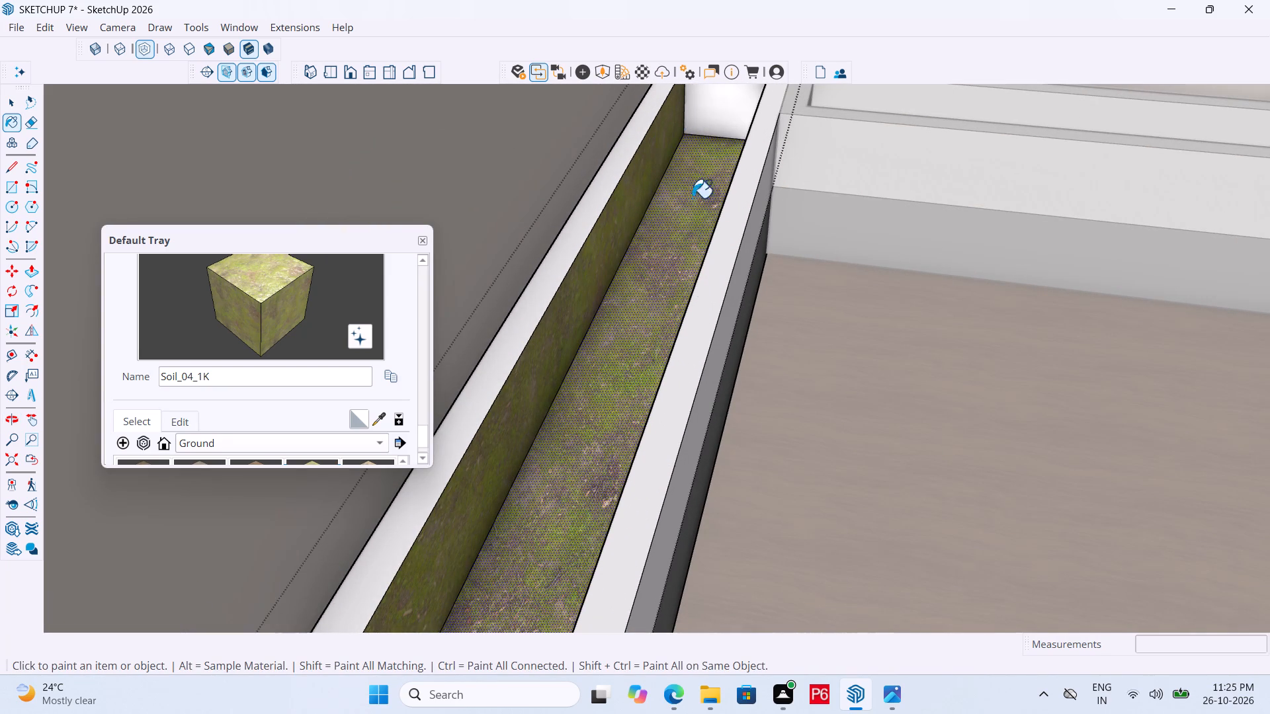
{"action": "middle_click_drag", "start_coordinate": [685, 297], "coordinate": [746, 265]}
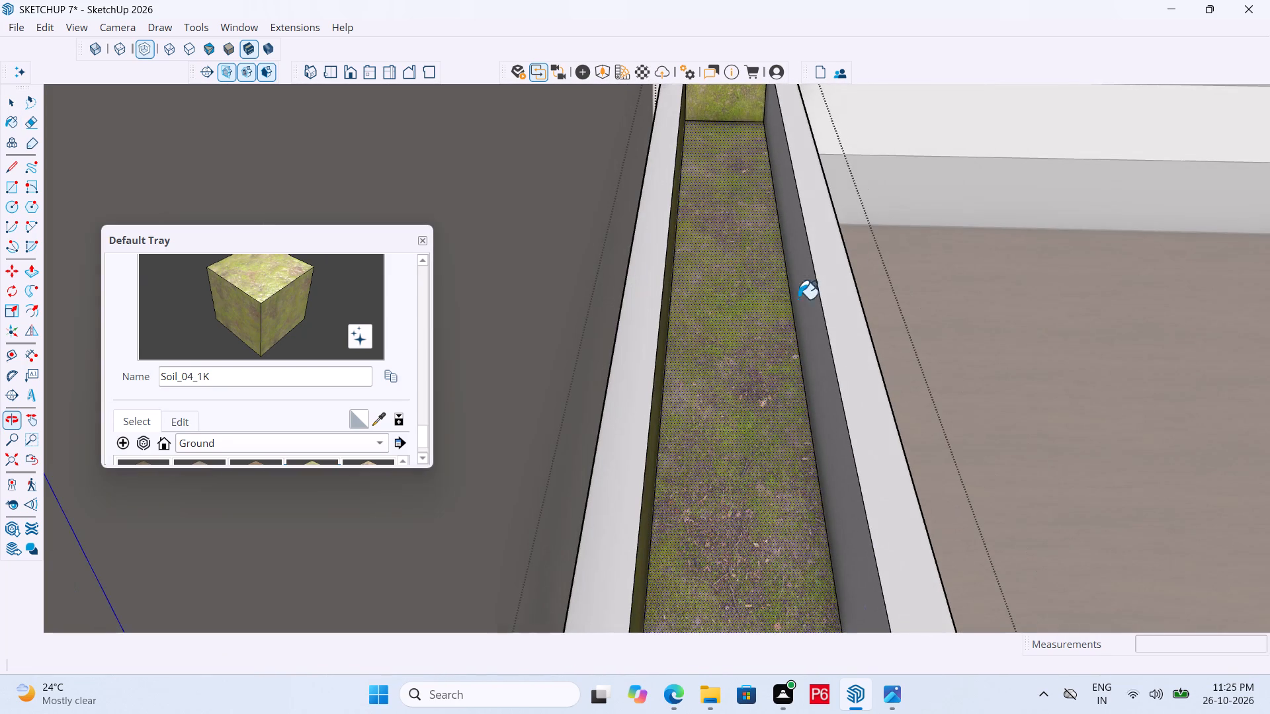
{"action": "left_click", "coordinate": [819, 354]}
{"action": "scroll", "coordinate": [854, 356], "scroll_direction": "down", "scroll_amount": 1}
{"action": "middle_click_drag", "start_coordinate": [854, 356], "coordinate": [477, 383]}
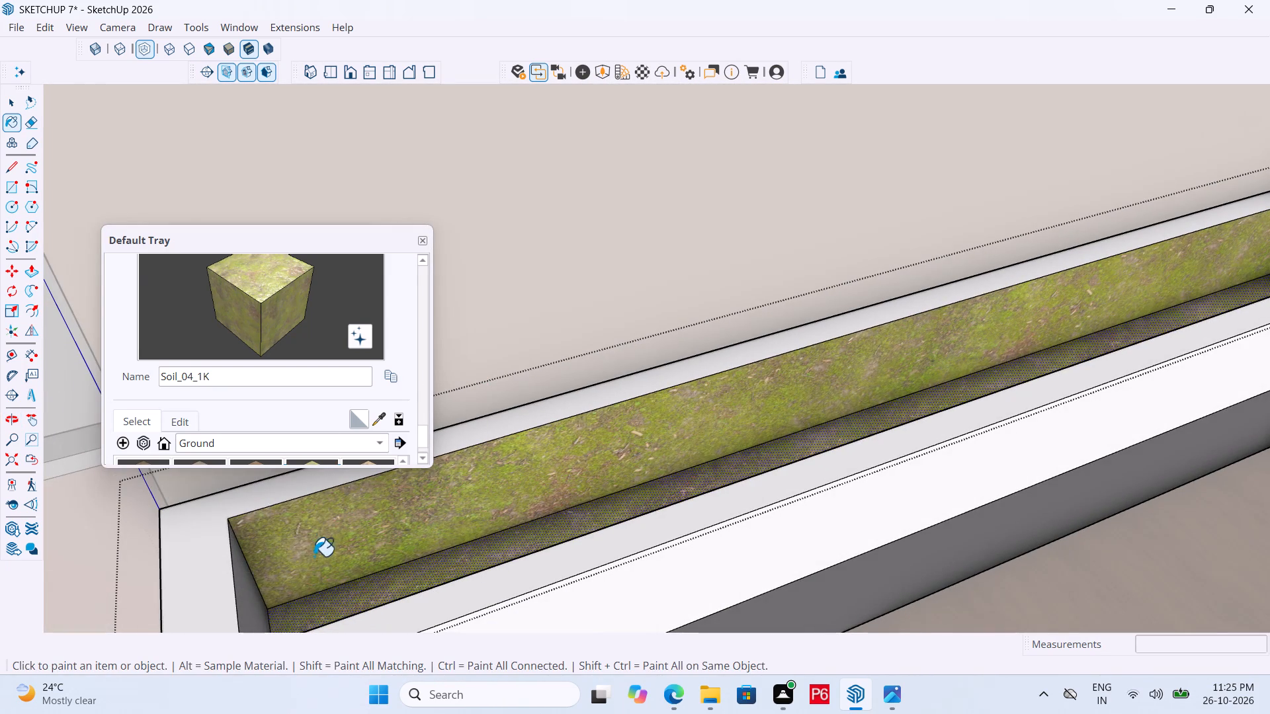
{"action": "left_click_drag", "start_coordinate": [261, 606], "coordinate": [257, 597]}
Switch to editing the other hollow box, along the wall with the vertical strip.
{"action": "scroll", "coordinate": [749, 408], "scroll_direction": "down", "scroll_amount": 5}
{"action": "middle_click_drag", "start_coordinate": [763, 479], "coordinate": [904, 269]}
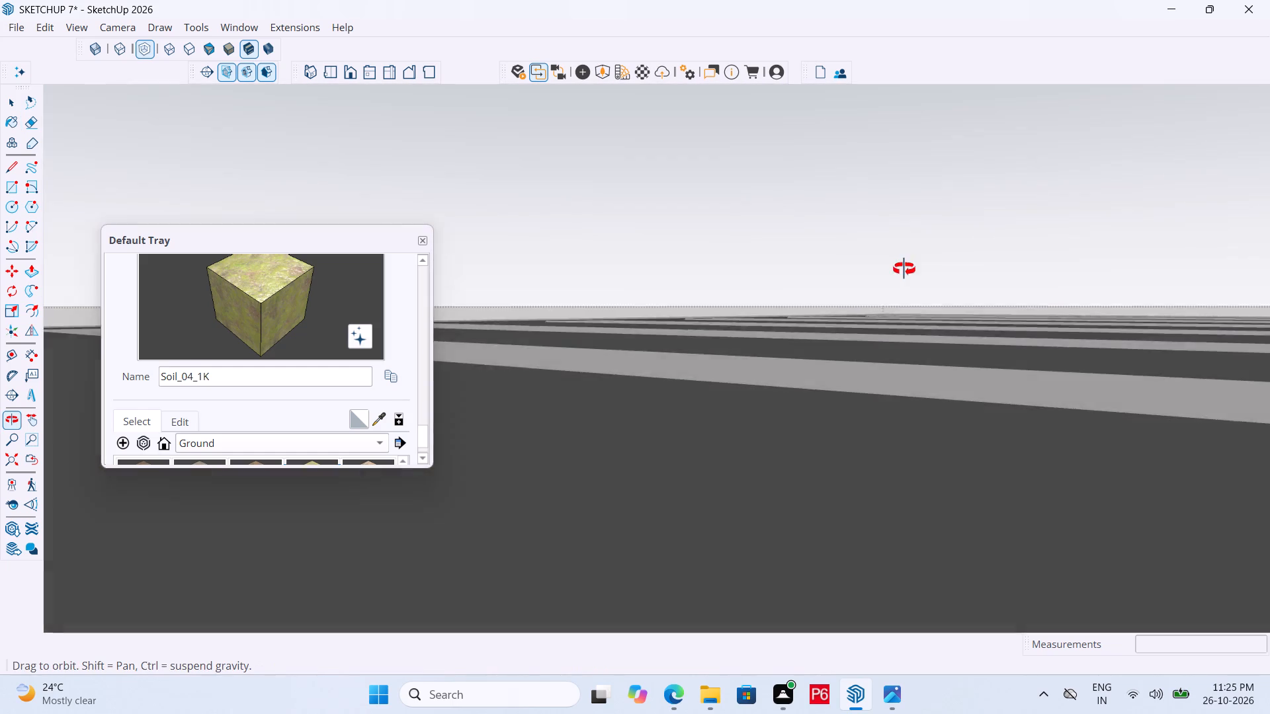
{"action": "middle_click_drag", "start_coordinate": [904, 269], "coordinate": [905, 268]}
{"action": "scroll", "coordinate": [812, 311], "scroll_direction": "down", "scroll_amount": 13}
{"action": "scroll", "coordinate": [730, 349], "scroll_direction": "down", "scroll_amount": 6}
{"action": "middle_click_drag", "start_coordinate": [700, 481], "coordinate": [776, 543]}
{"action": "scroll", "coordinate": [763, 542], "scroll_direction": "up", "scroll_amount": 3}
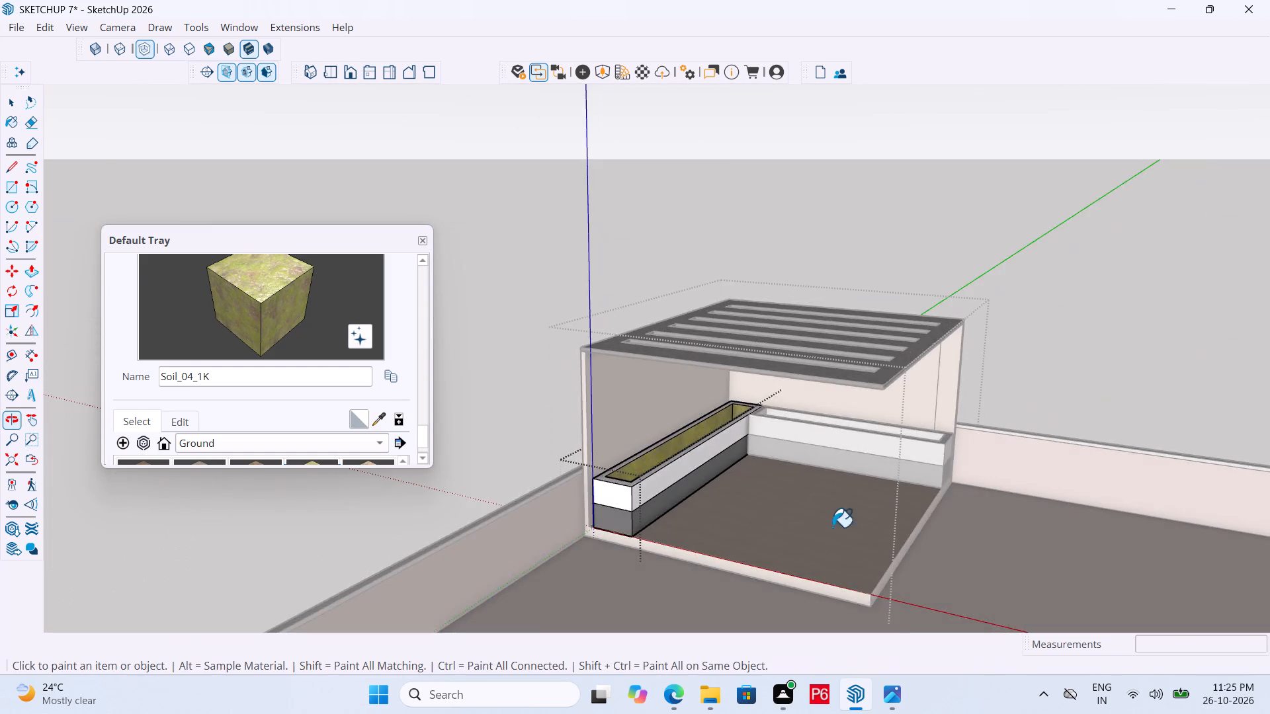
{"action": "scroll", "coordinate": [832, 527], "scroll_direction": "up", "scroll_amount": 8}
{"action": "middle_click_drag", "start_coordinate": [933, 436], "coordinate": [750, 512]}
{"action": "scroll", "coordinate": [757, 532], "scroll_direction": "up", "scroll_amount": 3}
{"action": "key", "text": "space"}
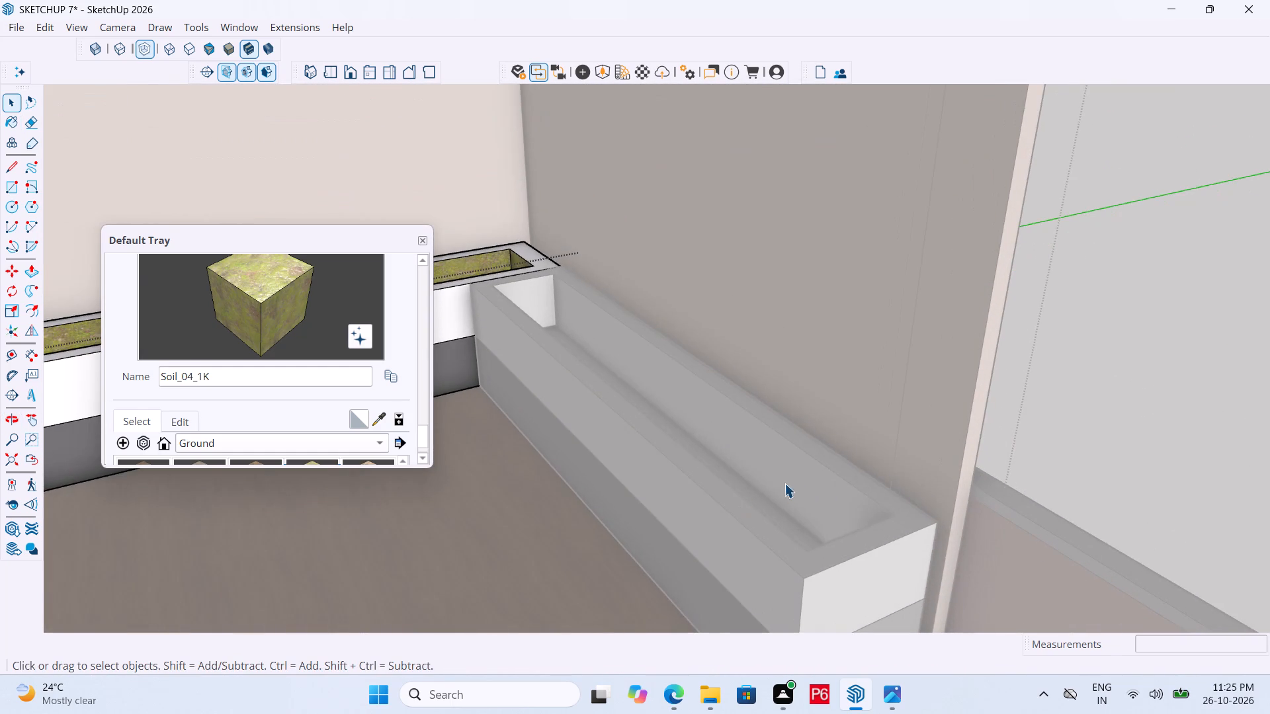
{"action": "double_click", "coordinate": [786, 481]}
Paint the inner floor of the box being edited with the Soil_04_1K material from the Ground collection.
{"action": "left_click", "coordinate": [710, 450]}
{"action": "middle_click_drag", "start_coordinate": [710, 457], "coordinate": [659, 468]}
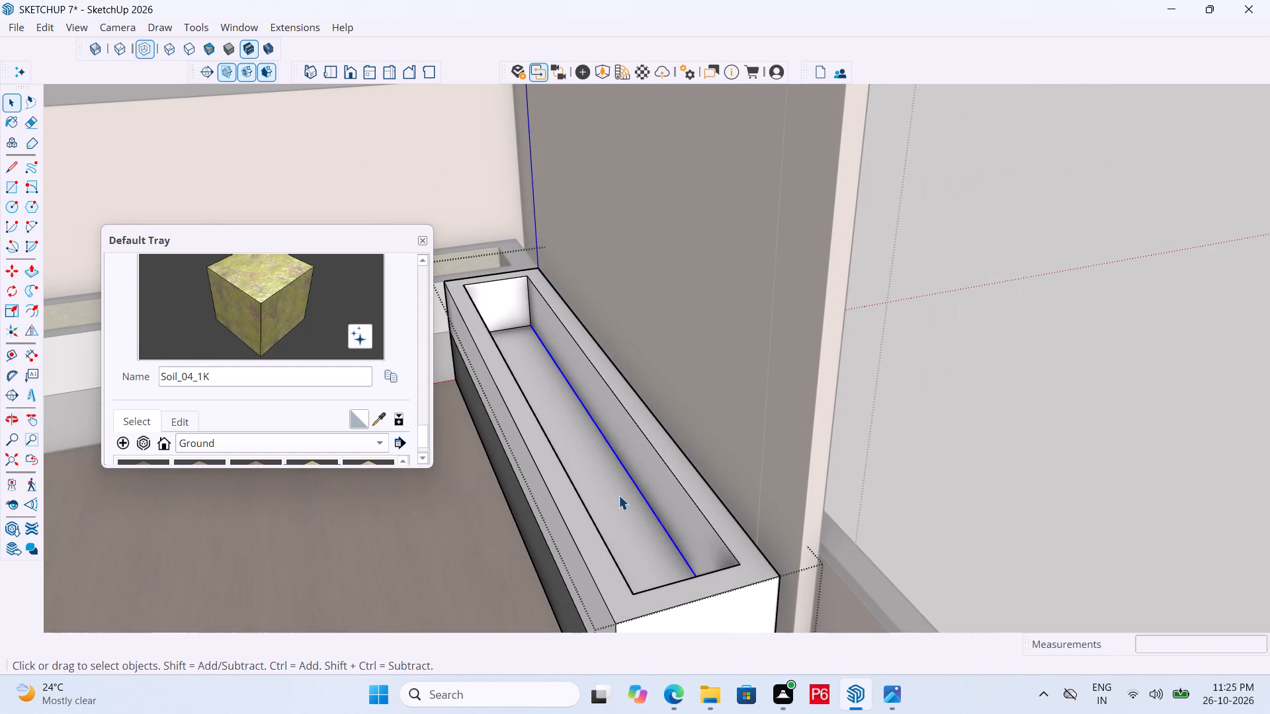
{"action": "left_click", "coordinate": [614, 502]}
{"action": "scroll", "coordinate": [187, 422], "scroll_direction": "down", "scroll_amount": 1}
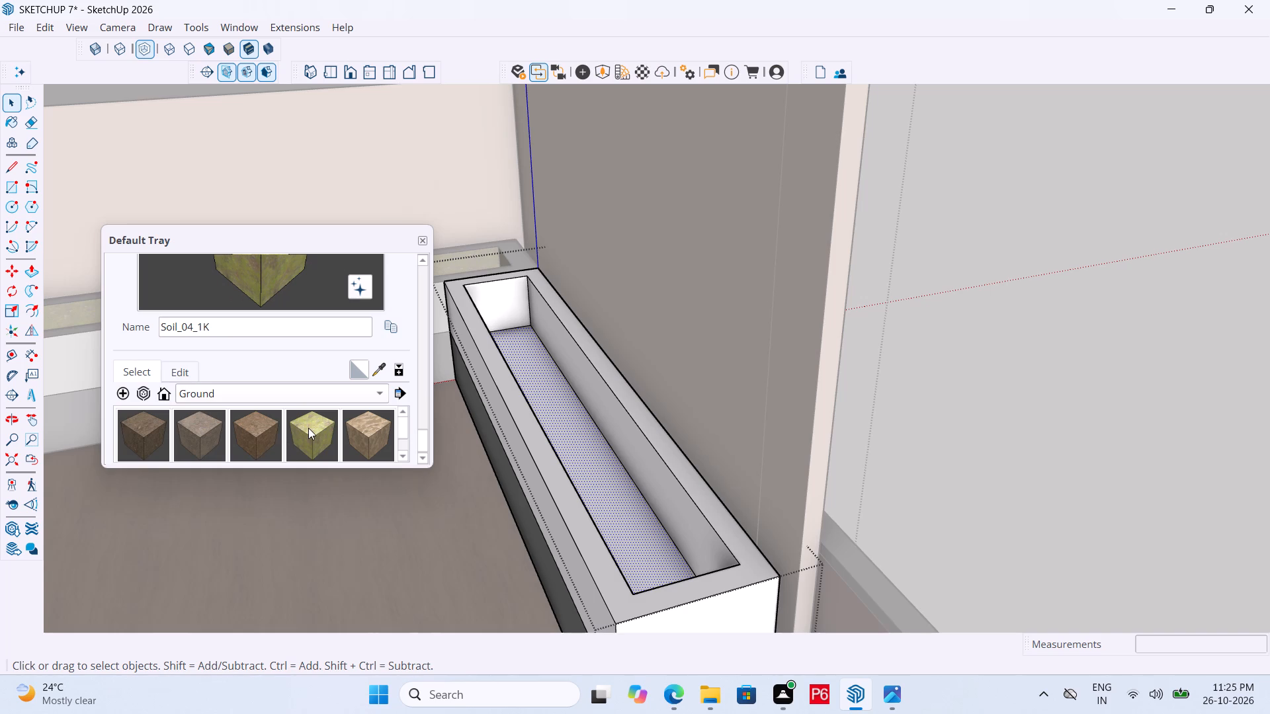
{"action": "left_click", "coordinate": [308, 428]}
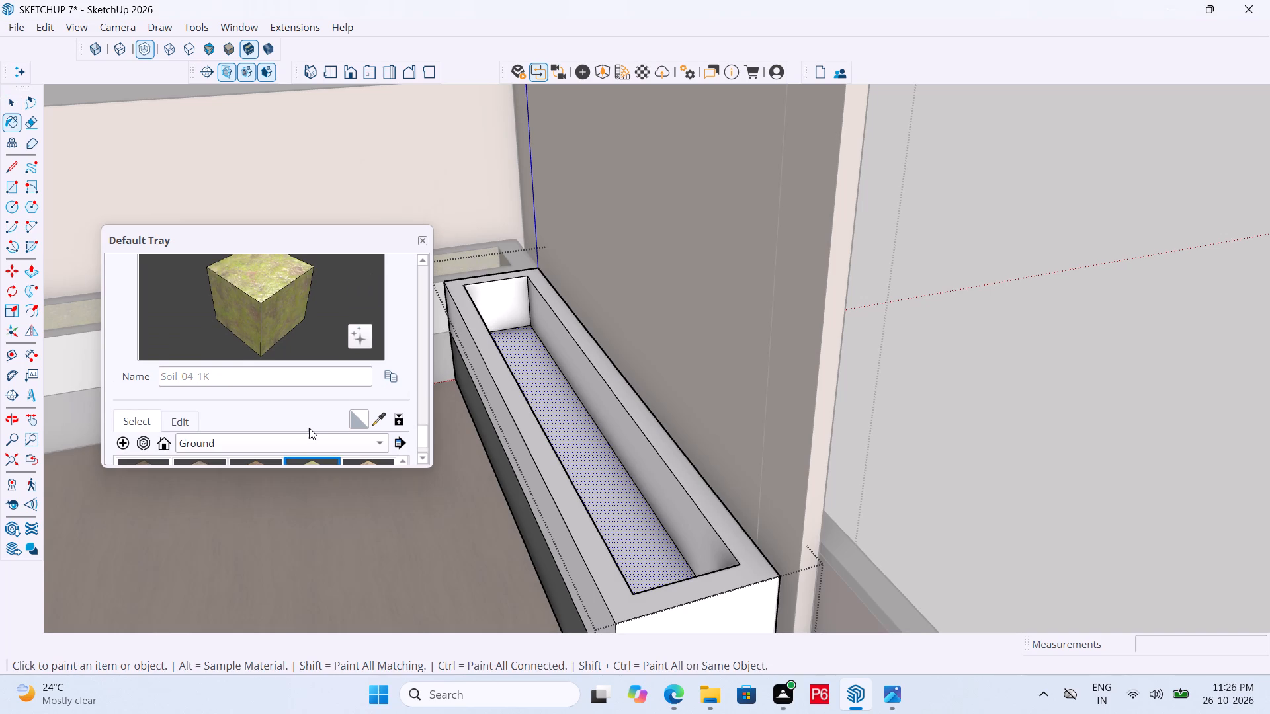
{"action": "scroll", "coordinate": [279, 321], "scroll_direction": "down", "scroll_amount": 2}
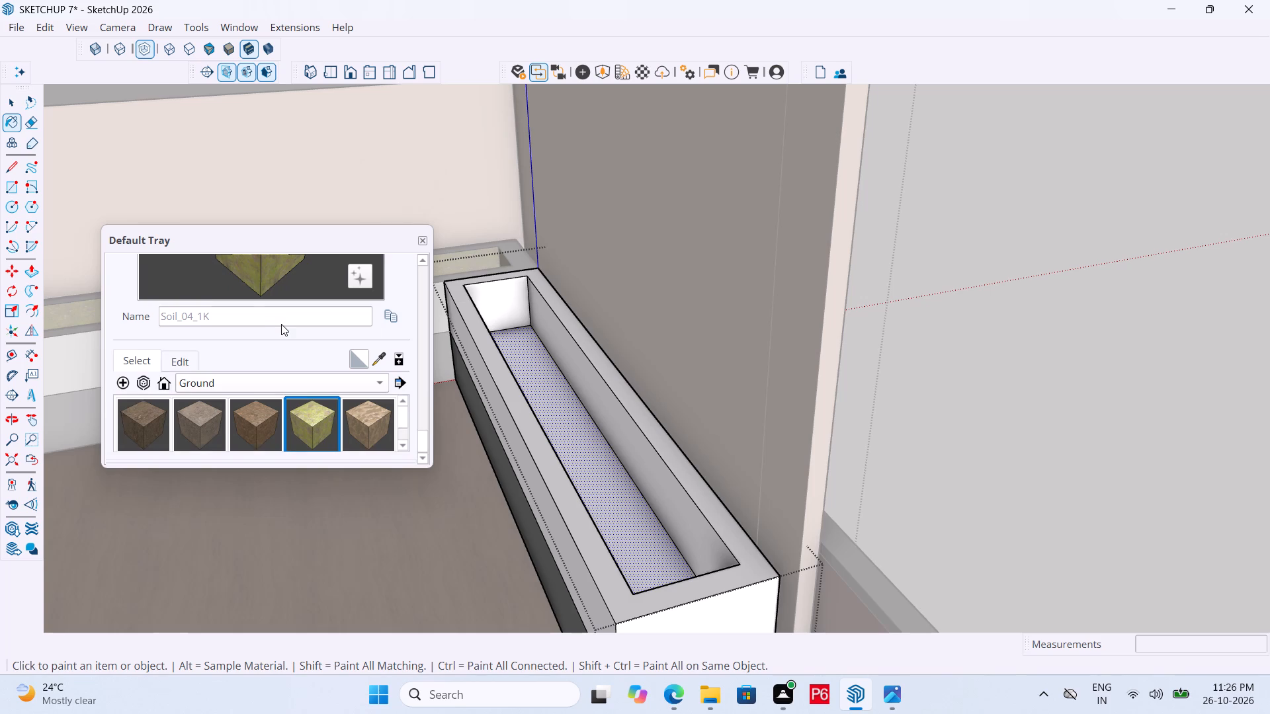
{"action": "left_click", "coordinate": [312, 413]}
{"action": "left_click", "coordinate": [568, 406]}
Paint the box's remaining inner faces, both long sides and both short ends, with Soil_04_1K.
{"action": "left_click_drag", "start_coordinate": [607, 401], "coordinate": [589, 374]}
{"action": "left_click", "coordinate": [508, 299]}
{"action": "middle_click_drag", "start_coordinate": [595, 407], "coordinate": [465, 399]}
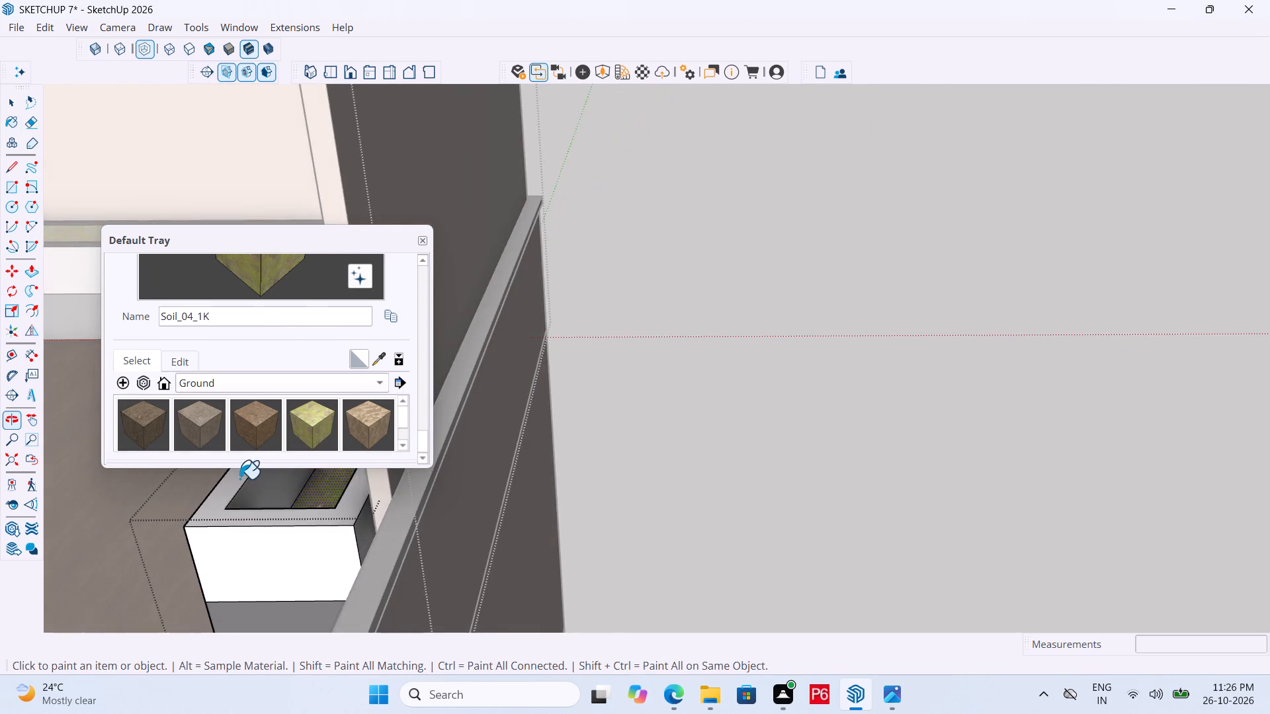
{"action": "scroll", "coordinate": [248, 477], "scroll_direction": "up", "scroll_amount": 4}
{"action": "left_click", "coordinate": [267, 498]}
{"action": "middle_click_drag", "start_coordinate": [238, 555], "coordinate": [1095, 505]}
{"action": "scroll", "coordinate": [312, 479], "scroll_direction": "down", "scroll_amount": 5}
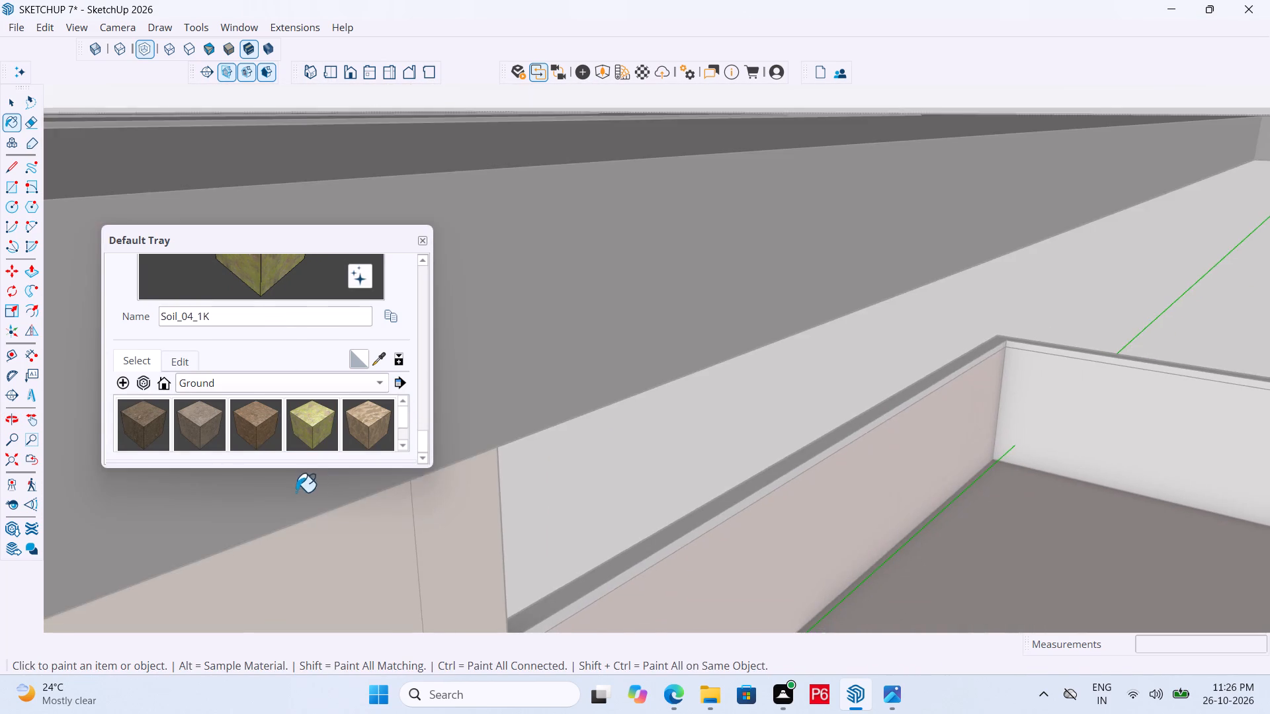
{"action": "scroll", "coordinate": [569, 424], "scroll_direction": "down", "scroll_amount": 19}
{"action": "middle_click_drag", "start_coordinate": [601, 578], "coordinate": [538, 516]}
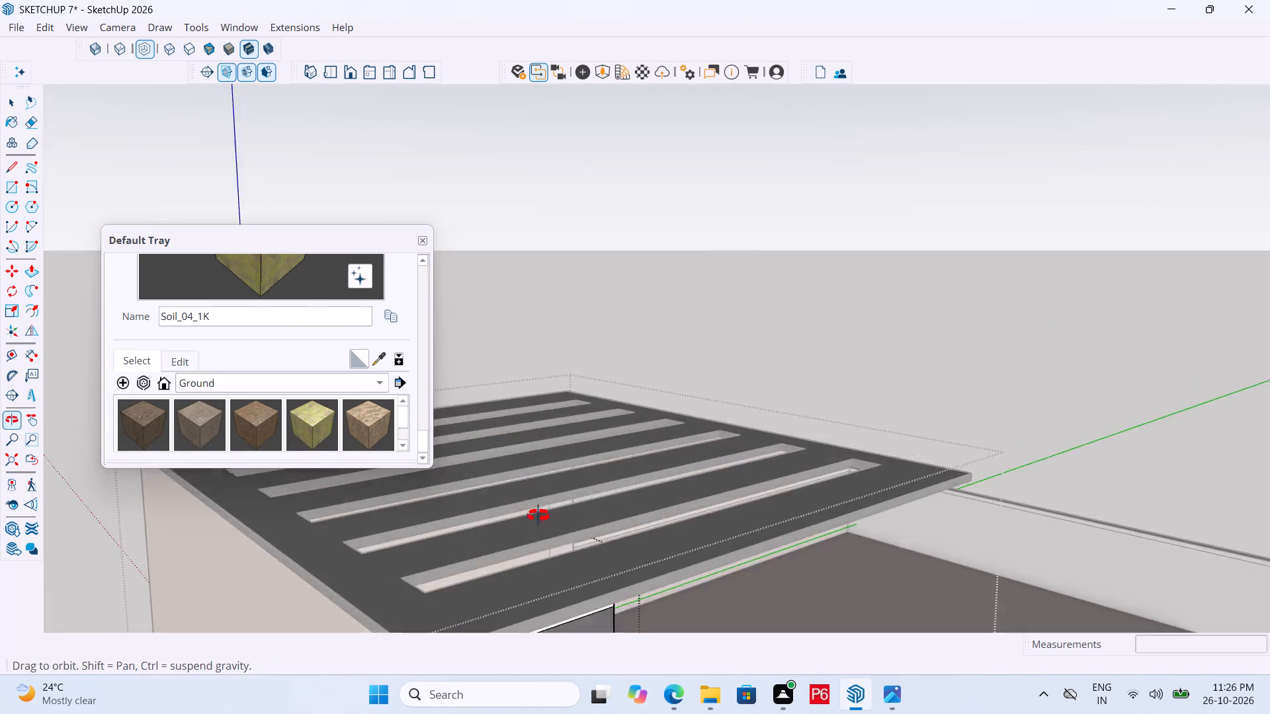
{"action": "middle_click_drag", "start_coordinate": [538, 516], "coordinate": [528, 488]}
{"action": "scroll", "coordinate": [587, 580], "scroll_direction": "up", "scroll_amount": 10}
{"action": "left_click", "coordinate": [596, 608]}
Save the model.
{"action": "scroll", "coordinate": [584, 512], "scroll_direction": "down", "scroll_amount": 6}
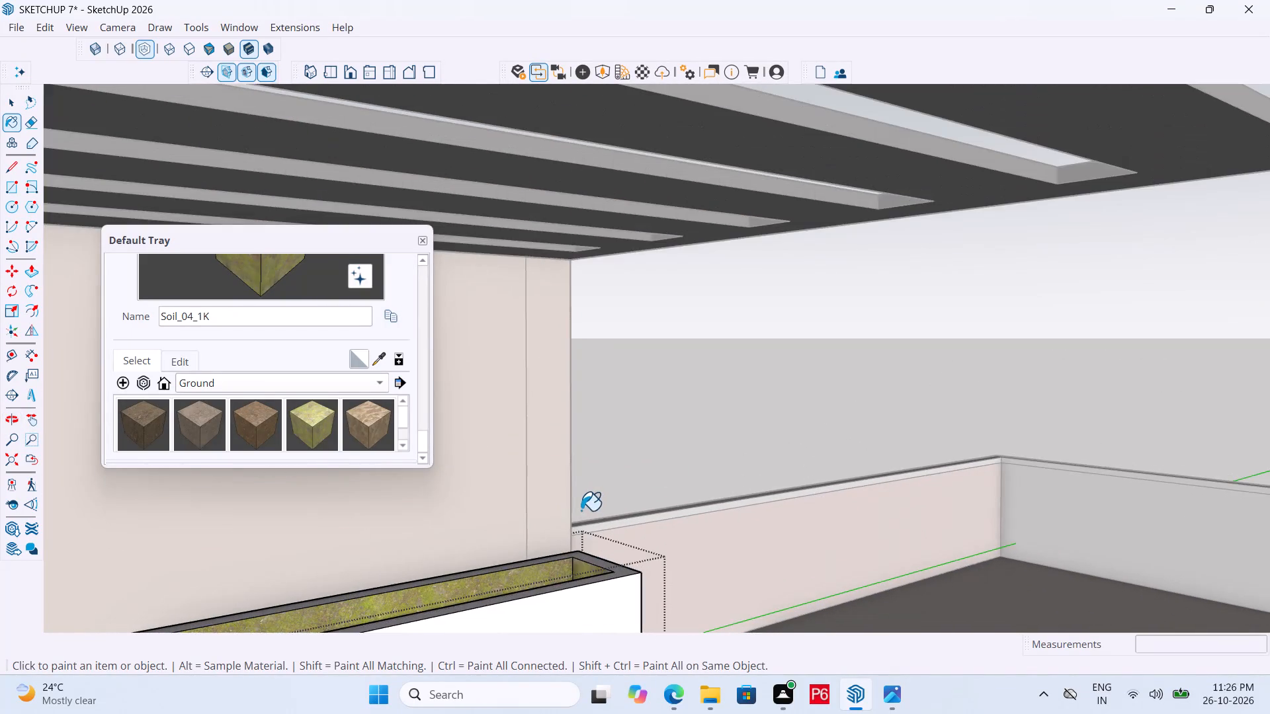
{"action": "scroll", "coordinate": [638, 516], "scroll_direction": "down", "scroll_amount": 19}
{"action": "middle_click_drag", "start_coordinate": [665, 503], "coordinate": [431, 530]}
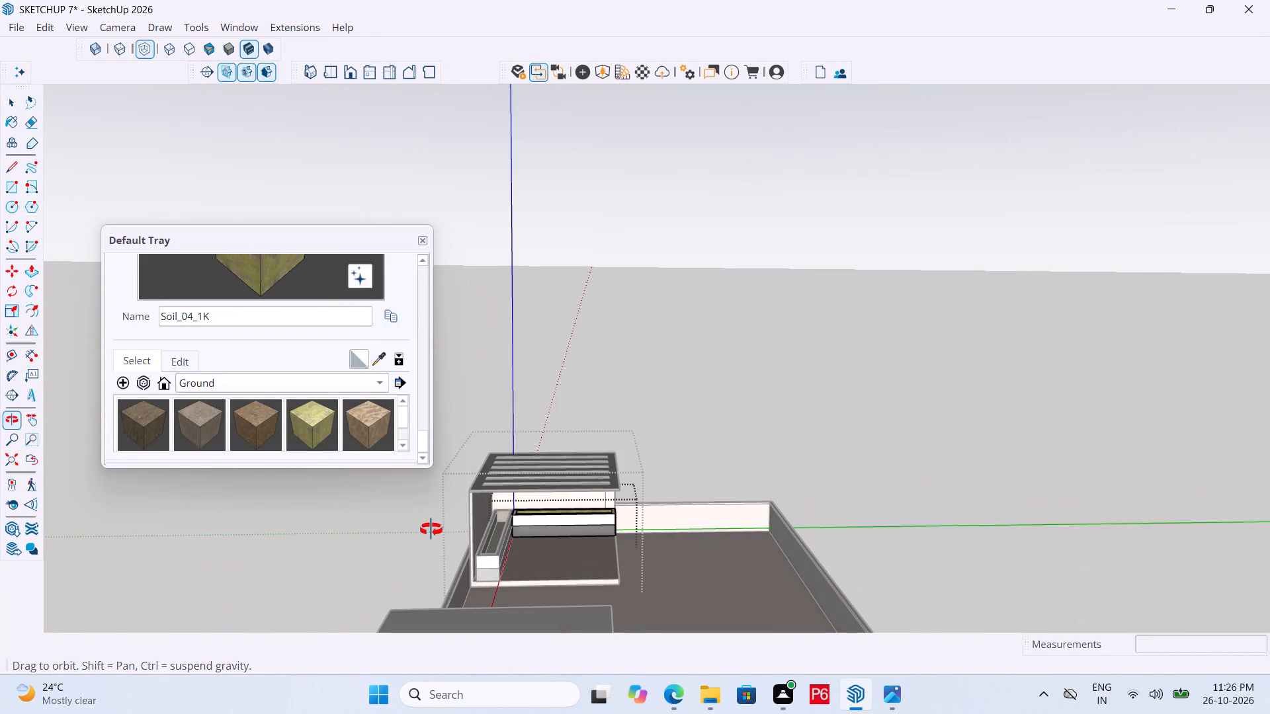
{"action": "middle_click_drag", "start_coordinate": [431, 530], "coordinate": [431, 530]}
{"action": "key", "text": "ctrl+s"}
{"action": "key", "text": "ctrl+s"}
{"action": "key", "text": "ctrl+s"}
{"action": "key", "text": "ctrl+s"}
{"action": "key", "text": "ctrl+s"}
{"action": "key", "text": "ctrl+s"}
{"action": "key", "text": "ctrl+s"}
{"action": "key", "text": "ctrl+s"}
{"action": "key", "text": "ctrl+s"}
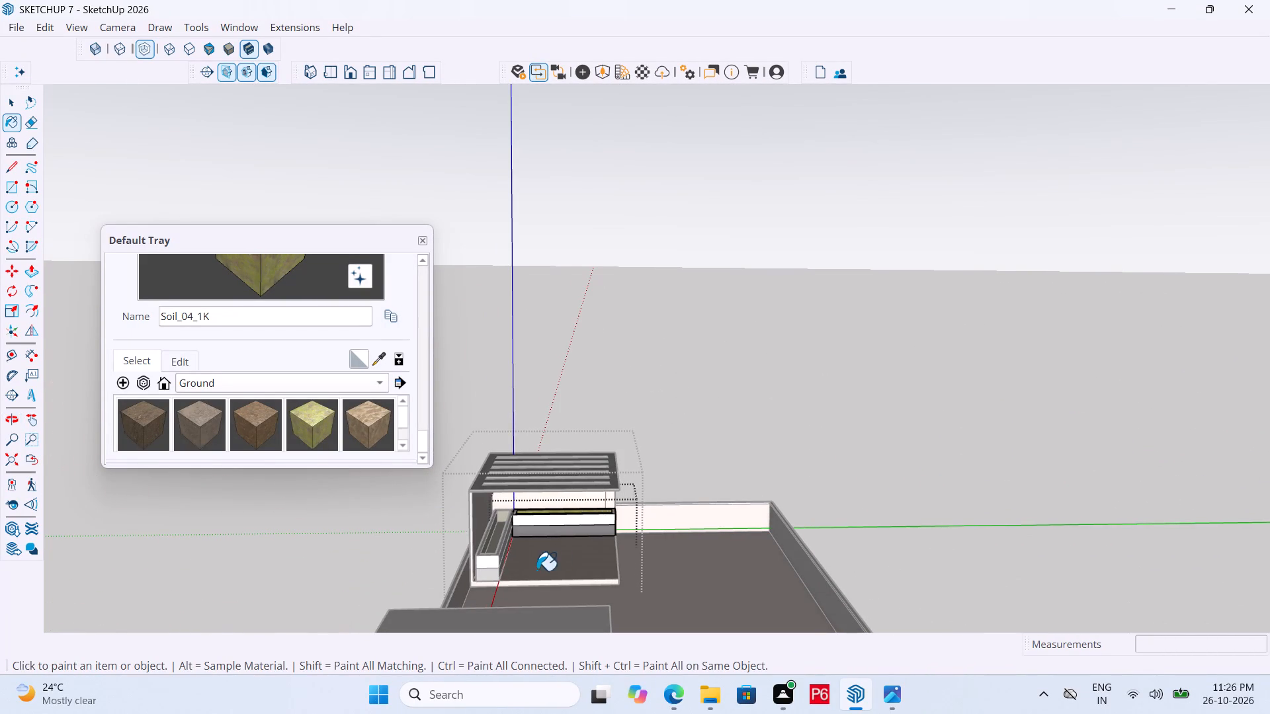
Exit editing of the planter box and the rooftop room's group, back to the whole house model.
{"action": "middle_click_drag", "start_coordinate": [536, 571], "coordinate": [731, 575], "text": "ctrl"}
{"action": "scroll", "coordinate": [734, 512], "scroll_direction": "down", "scroll_amount": 4}
{"action": "middle_click_drag", "start_coordinate": [675, 532], "coordinate": [691, 537]}
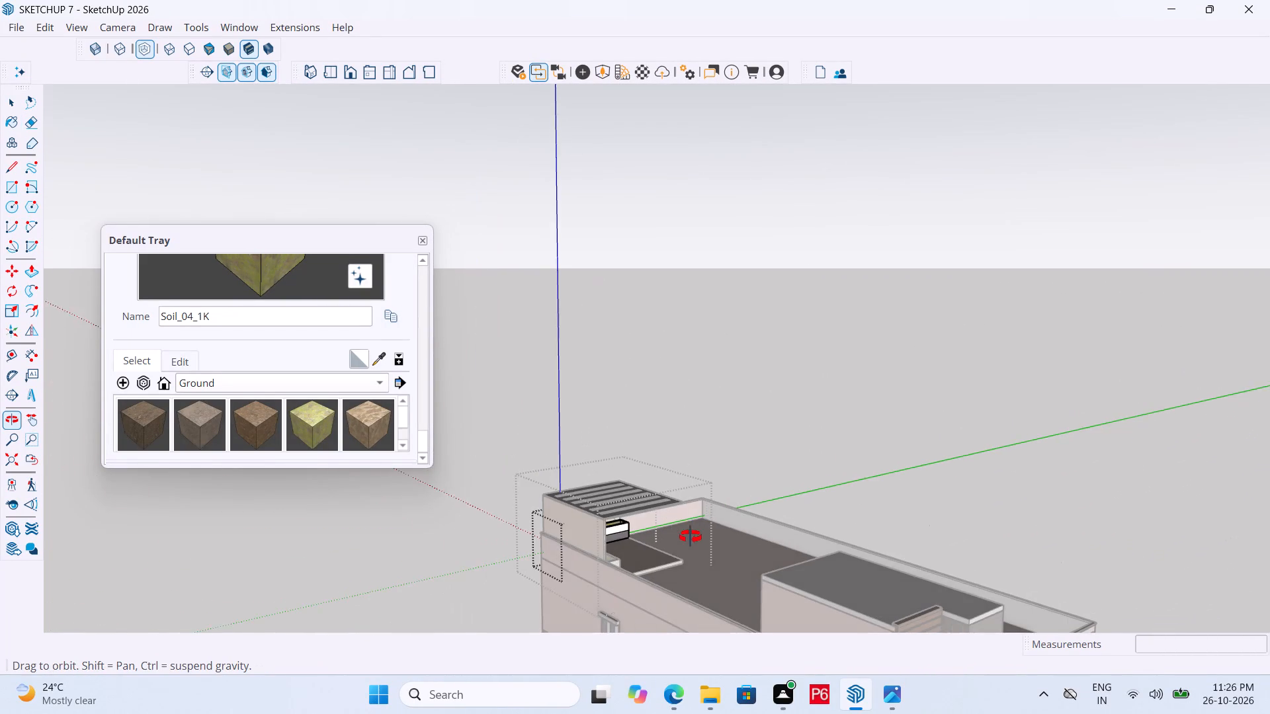
{"action": "middle_click_drag", "start_coordinate": [691, 537], "coordinate": [697, 532]}
{"action": "key", "text": "space"}
{"action": "left_click", "coordinate": [863, 445]}
{"action": "middle_click_drag", "start_coordinate": [518, 621], "coordinate": [434, 604]}
{"action": "scroll", "coordinate": [514, 621], "scroll_direction": "up", "scroll_amount": 1}
{"action": "scroll", "coordinate": [444, 604], "scroll_direction": "up", "scroll_amount": 4}
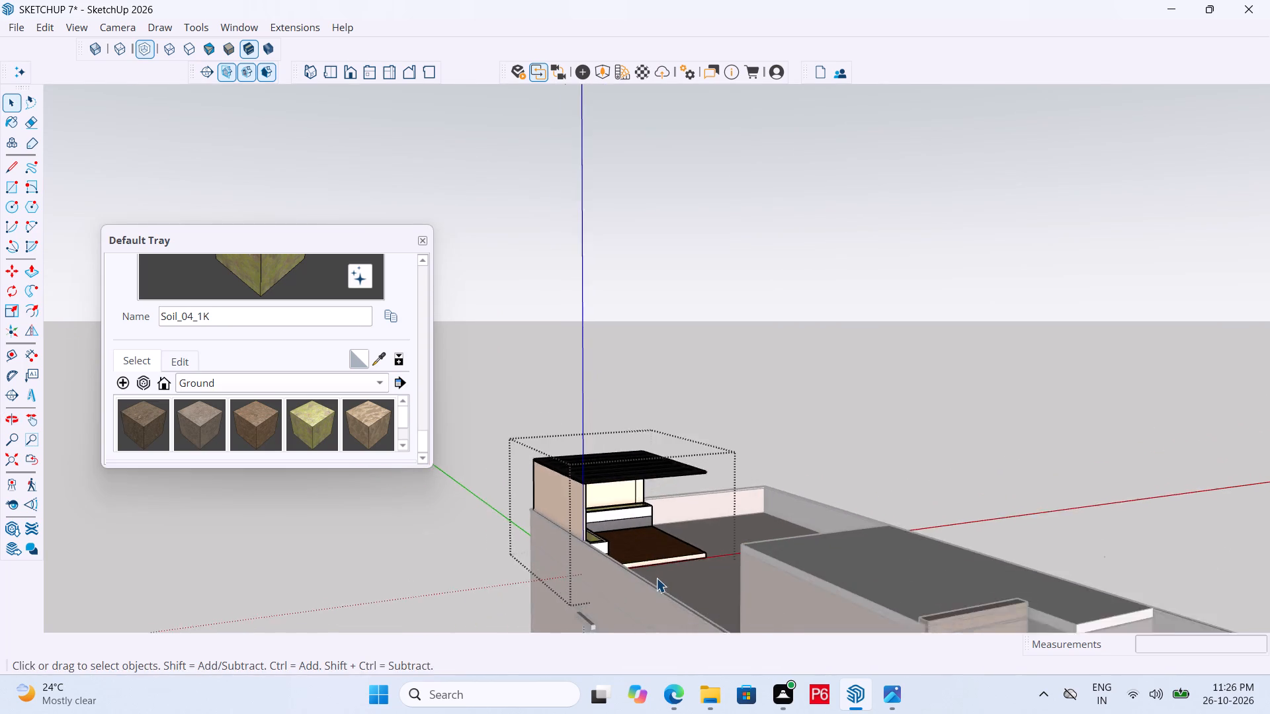
{"action": "scroll", "coordinate": [656, 578], "scroll_direction": "up", "scroll_amount": 1}
{"action": "middle_click_drag", "start_coordinate": [630, 587], "coordinate": [583, 682]}
{"action": "scroll", "coordinate": [583, 682], "scroll_direction": "up", "scroll_amount": 3}
{"action": "middle_click_drag", "start_coordinate": [478, 495], "coordinate": [841, 513]}
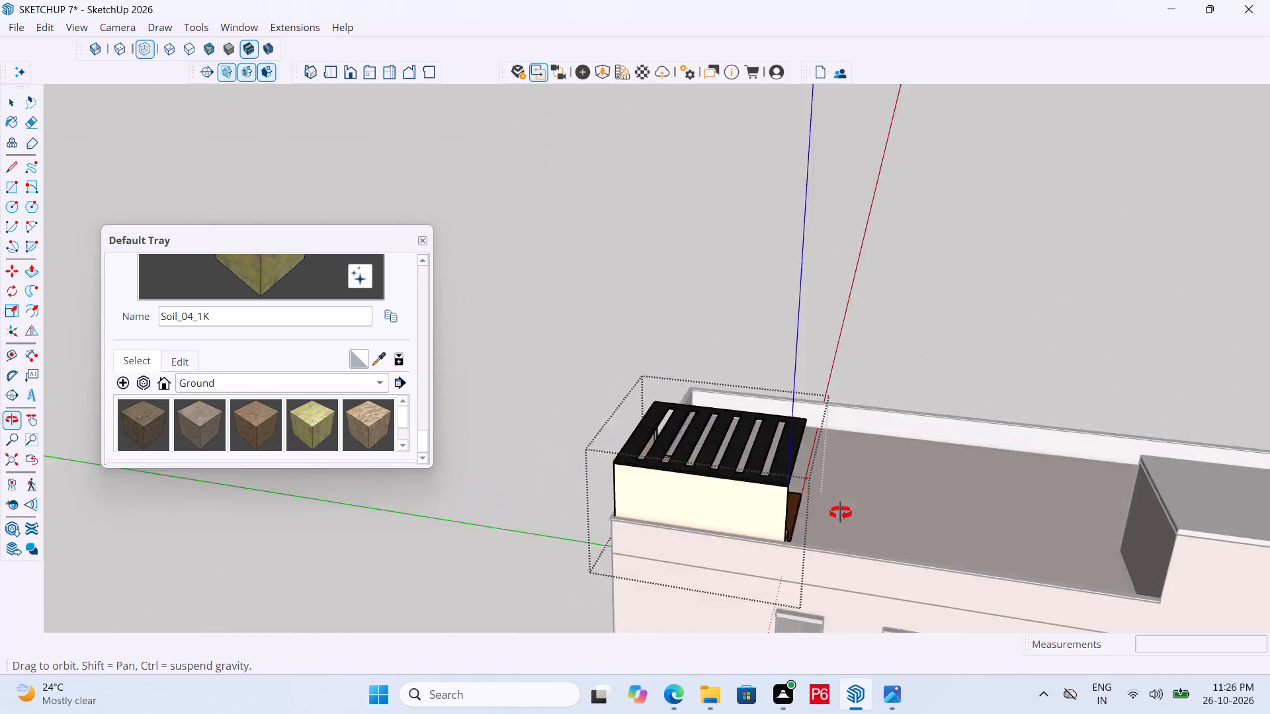
{"action": "middle_click_drag", "start_coordinate": [841, 513], "coordinate": [905, 493]}
{"action": "scroll", "coordinate": [657, 498], "scroll_direction": "up", "scroll_amount": 1}
{"action": "middle_click_drag", "start_coordinate": [657, 498], "coordinate": [955, 523]}
{"action": "scroll", "coordinate": [929, 523], "scroll_direction": "up", "scroll_amount": 3}
{"action": "scroll", "coordinate": [746, 421], "scroll_direction": "up", "scroll_amount": 4}
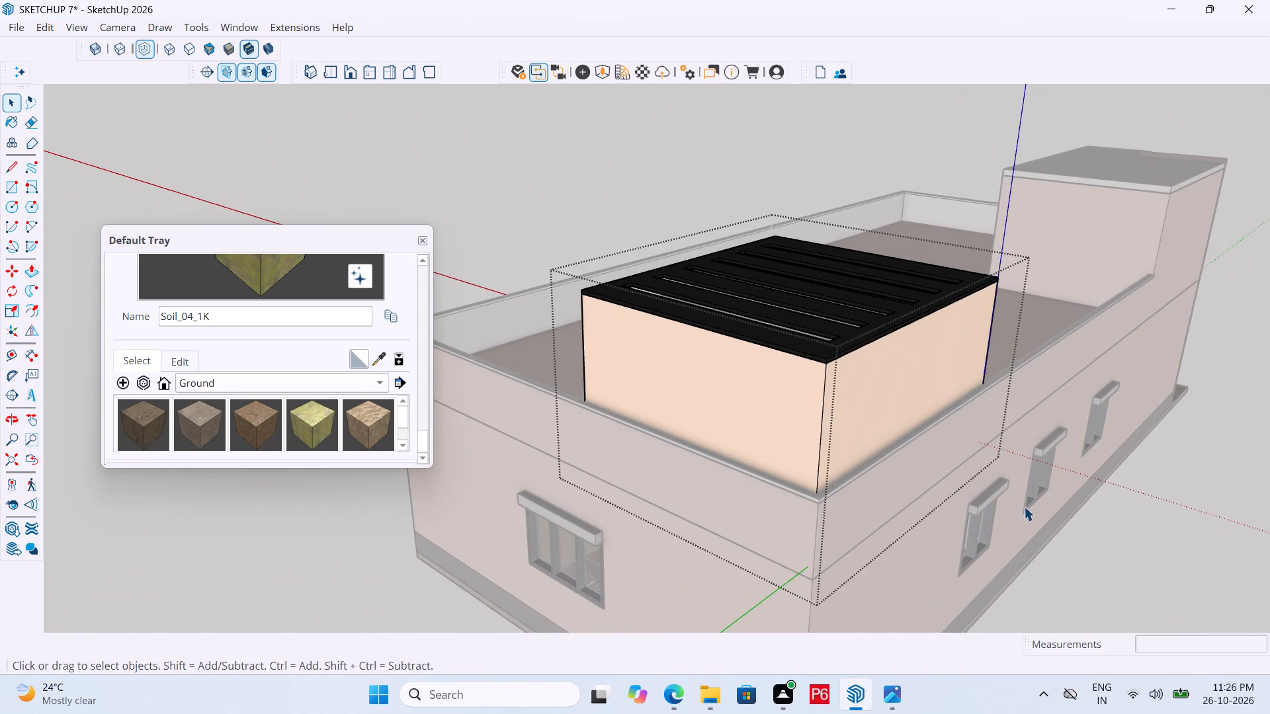
{"action": "left_click", "coordinate": [1127, 532]}
Examine the rooftop room, its two soil-filled planters and its outer walls above the parapet corner.
{"action": "left_click", "coordinate": [793, 416]}
{"action": "scroll", "coordinate": [571, 278], "scroll_direction": "down", "scroll_amount": 5}
{"action": "middle_click_drag", "start_coordinate": [708, 422], "coordinate": [719, 430]}
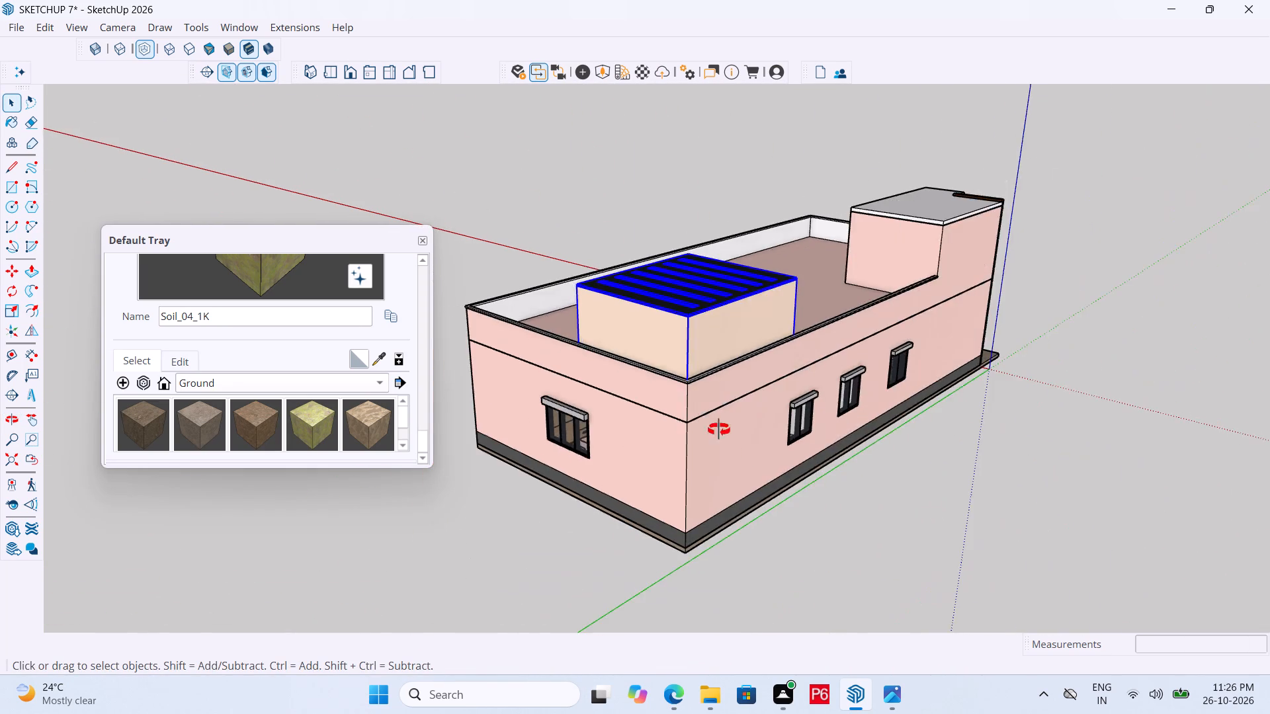
{"action": "middle_click_drag", "start_coordinate": [719, 430], "coordinate": [840, 502]}
{"action": "scroll", "coordinate": [844, 501], "scroll_direction": "up", "scroll_amount": 11}
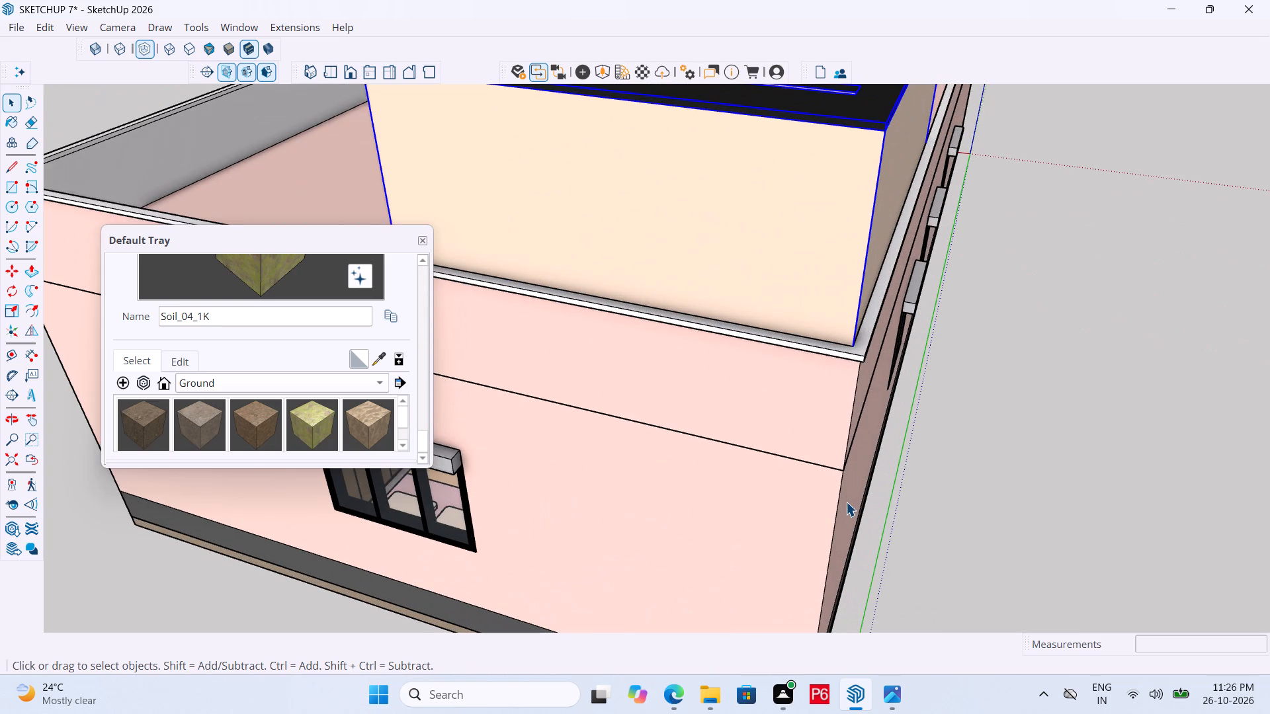
{"action": "middle_click_drag", "start_coordinate": [803, 428], "coordinate": [1244, 448]}
{"action": "middle_click_drag", "start_coordinate": [760, 387], "coordinate": [1096, 388]}
{"action": "scroll", "coordinate": [628, 191], "scroll_direction": "up", "scroll_amount": 6}
{"action": "scroll", "coordinate": [831, 359], "scroll_direction": "down", "scroll_amount": 6}
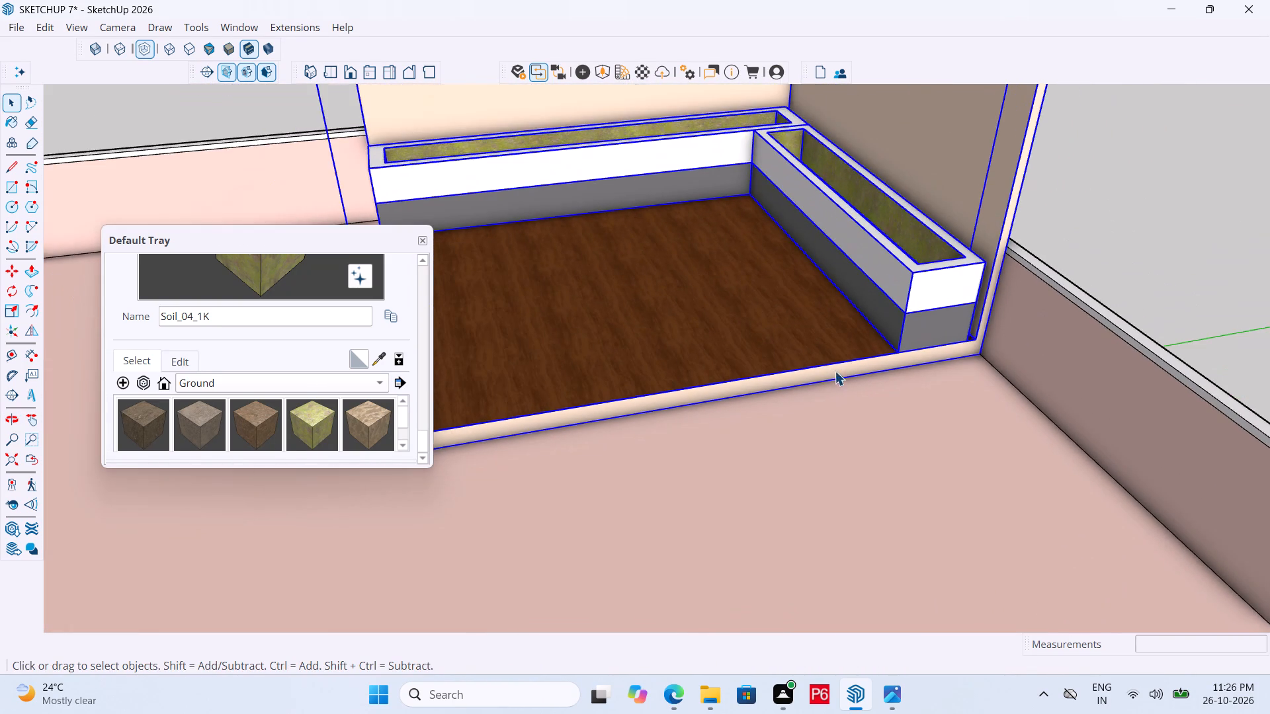
{"action": "middle_click_drag", "start_coordinate": [818, 376], "coordinate": [0, 388]}
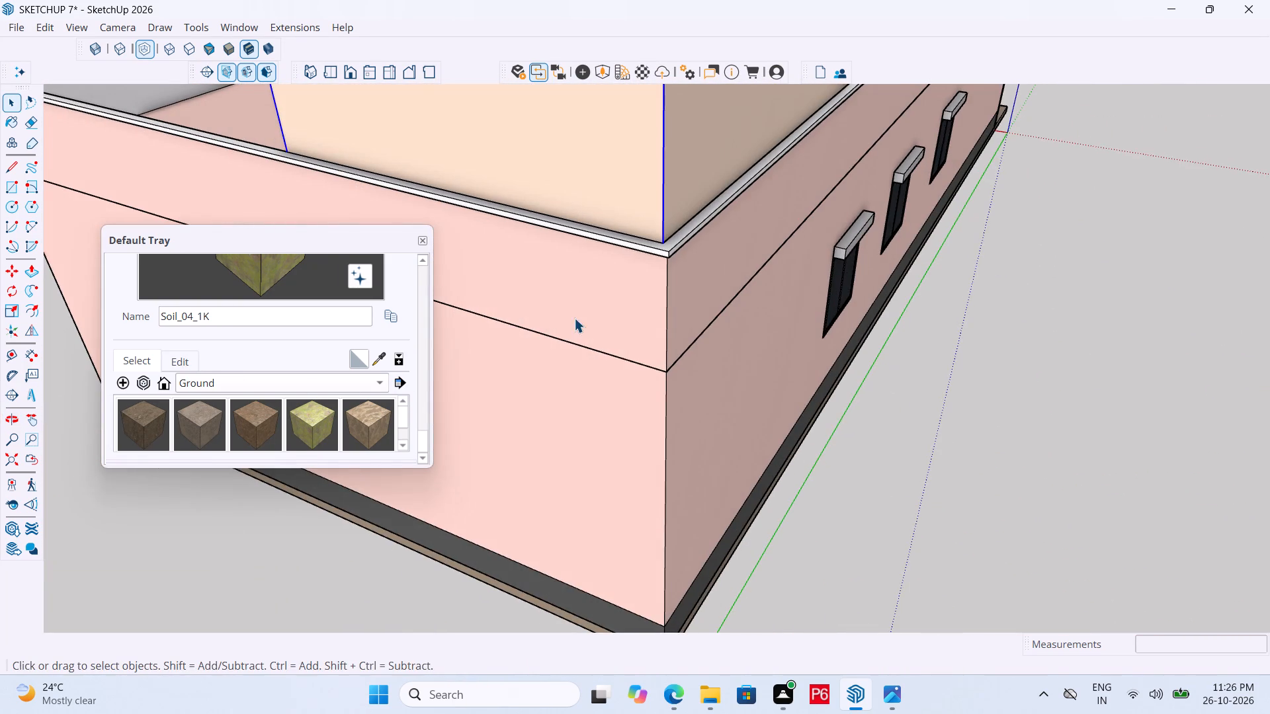
{"action": "middle_click_drag", "start_coordinate": [568, 320], "coordinate": [530, 355]}
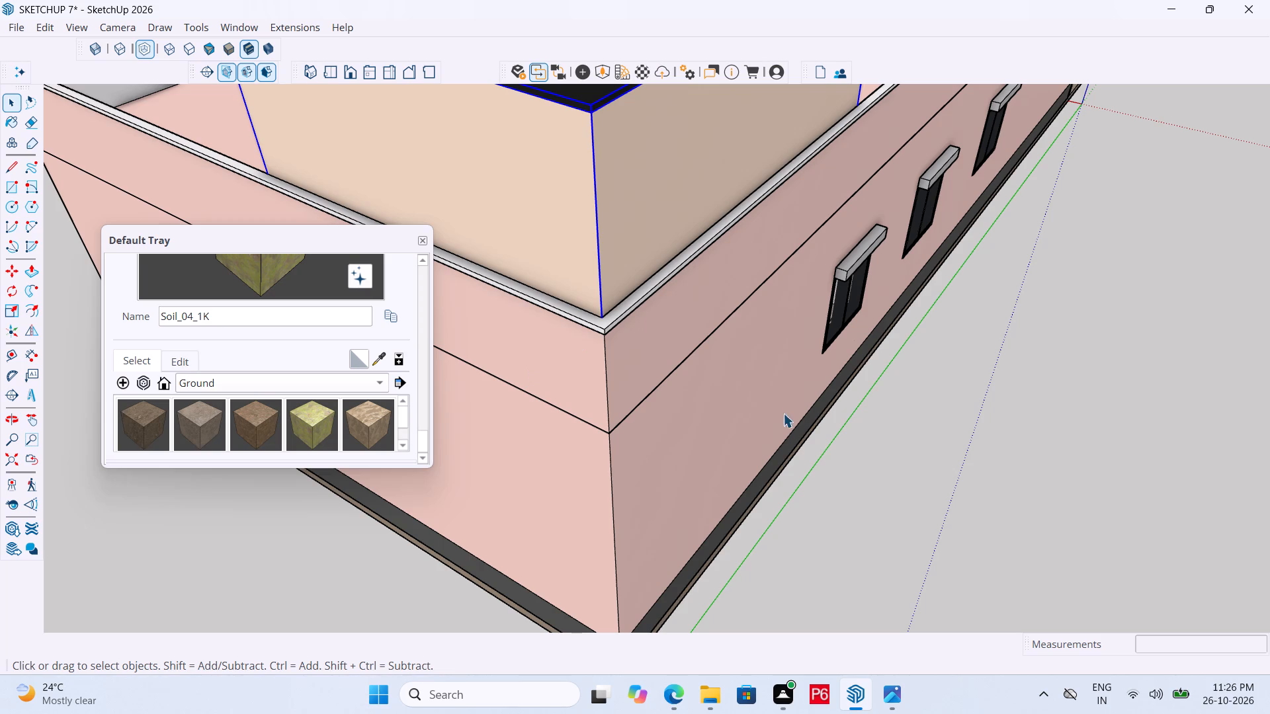
Save the model again.
{"action": "key", "text": "ctrl+s"}
{"action": "key", "text": "ctrl+s"}
{"action": "key", "text": "ctrl+s"}
{"action": "key", "text": "ctrl+s"}
{"action": "key", "text": "ctrl+s"}
{"action": "key", "text": "ctrl+s"}
{"action": "key", "text": "ctrl+s"}
{"action": "key", "text": "ctrl+s"}
{"action": "key", "text": "ctrl+s"}
Examine how the rooftop room's outer walls sit on the parapet along both sides of the house corner.
{"action": "scroll", "coordinate": [888, 475], "scroll_direction": "down", "scroll_amount": 5}
{"action": "key", "text": "space"}
{"action": "scroll", "coordinate": [722, 366], "scroll_direction": "down", "scroll_amount": 1}
{"action": "middle_click_drag", "start_coordinate": [722, 365], "coordinate": [1269, 362]}
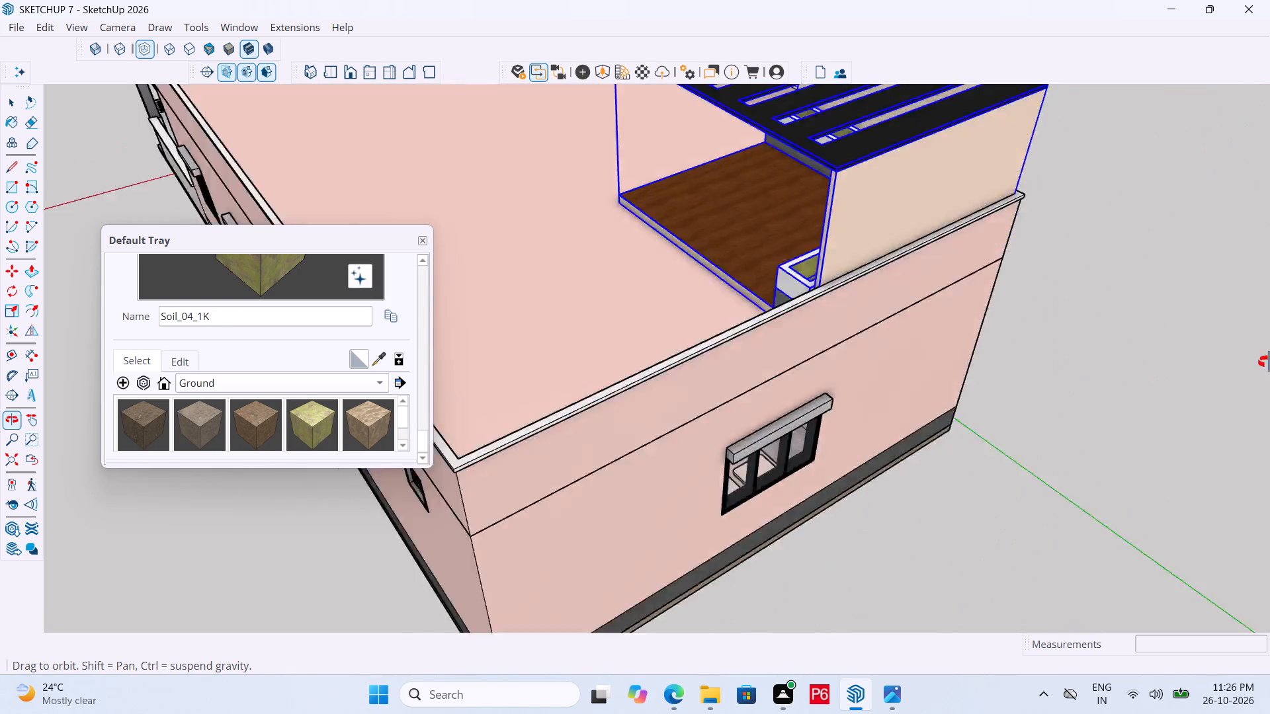
{"action": "middle_click_drag", "start_coordinate": [1269, 362], "coordinate": [1269, 355]}
{"action": "middle_click_drag", "start_coordinate": [583, 336], "coordinate": [1008, 388]}
{"action": "scroll", "coordinate": [712, 514], "scroll_direction": "down", "scroll_amount": 5}
{"action": "middle_click_drag", "start_coordinate": [503, 324], "coordinate": [636, 319]}
{"action": "scroll", "coordinate": [716, 304], "scroll_direction": "up", "scroll_amount": 3}
{"action": "scroll", "coordinate": [685, 366], "scroll_direction": "down", "scroll_amount": 5}
{"action": "middle_click_drag", "start_coordinate": [548, 290], "coordinate": [669, 290]}
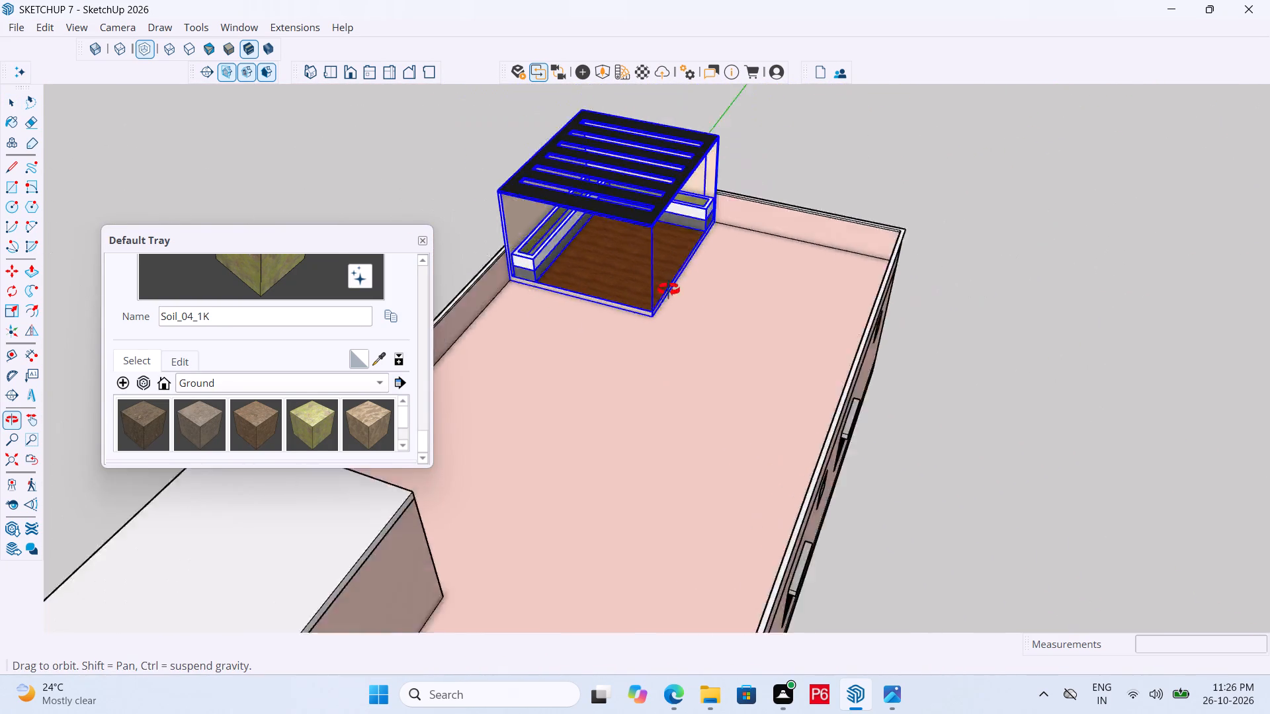
{"action": "middle_click_drag", "start_coordinate": [669, 290], "coordinate": [1023, 265]}
{"action": "scroll", "coordinate": [435, 378], "scroll_direction": "up", "scroll_amount": 1}
{"action": "scroll", "coordinate": [952, 277], "scroll_direction": "down", "scroll_amount": 6}
{"action": "scroll", "coordinate": [630, 323], "scroll_direction": "up", "scroll_amount": 6}
{"action": "middle_click_drag", "start_coordinate": [774, 279], "coordinate": [646, 278]}
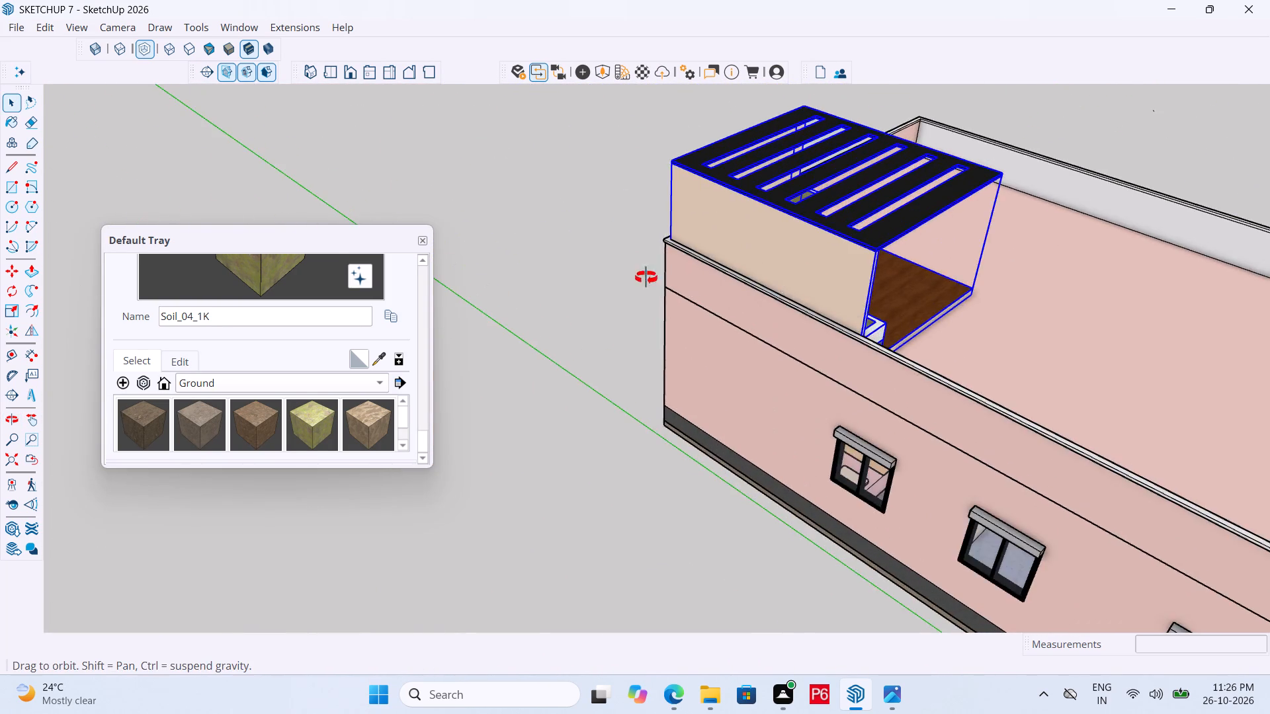
{"action": "middle_click_drag", "start_coordinate": [646, 278], "coordinate": [594, 274]}
{"action": "scroll", "coordinate": [627, 273], "scroll_direction": "up", "scroll_amount": 6}
{"action": "scroll", "coordinate": [689, 183], "scroll_direction": "up", "scroll_amount": 5}
{"action": "middle_click_drag", "start_coordinate": [708, 264], "coordinate": [972, 323]}
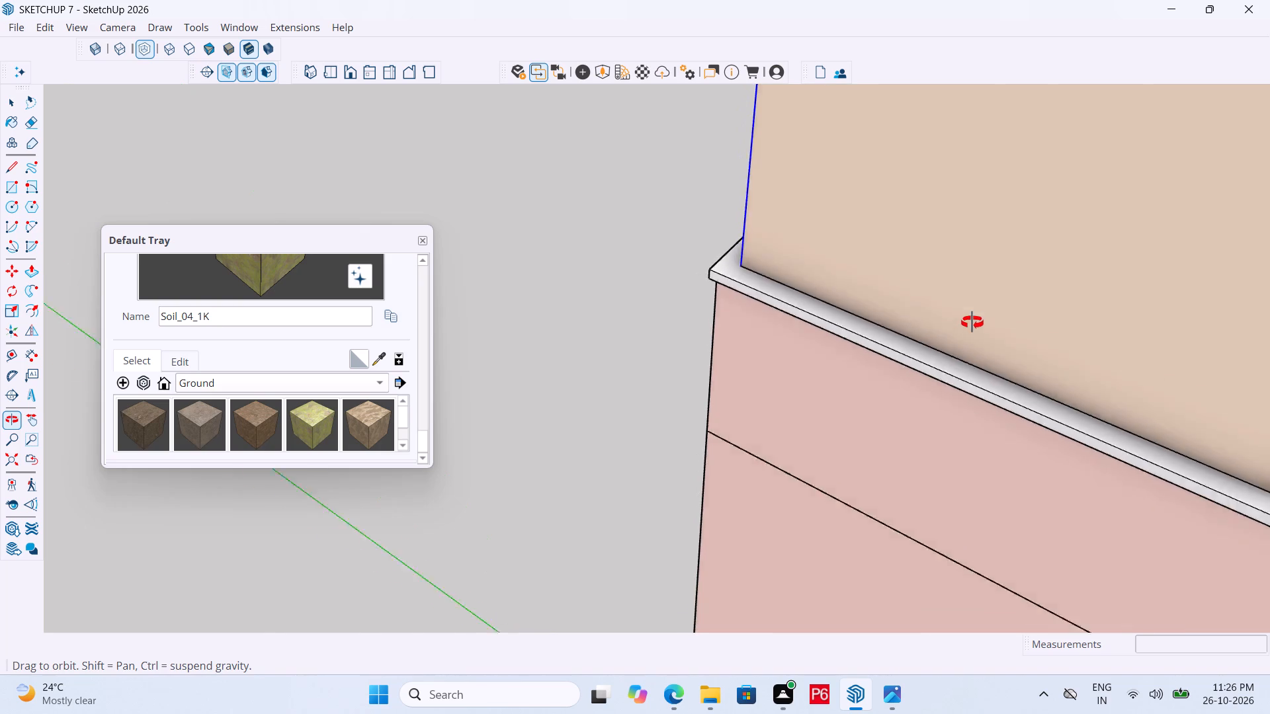
{"action": "middle_click_drag", "start_coordinate": [972, 323], "coordinate": [1197, 346]}
{"action": "scroll", "coordinate": [448, 357], "scroll_direction": "down", "scroll_amount": 7}
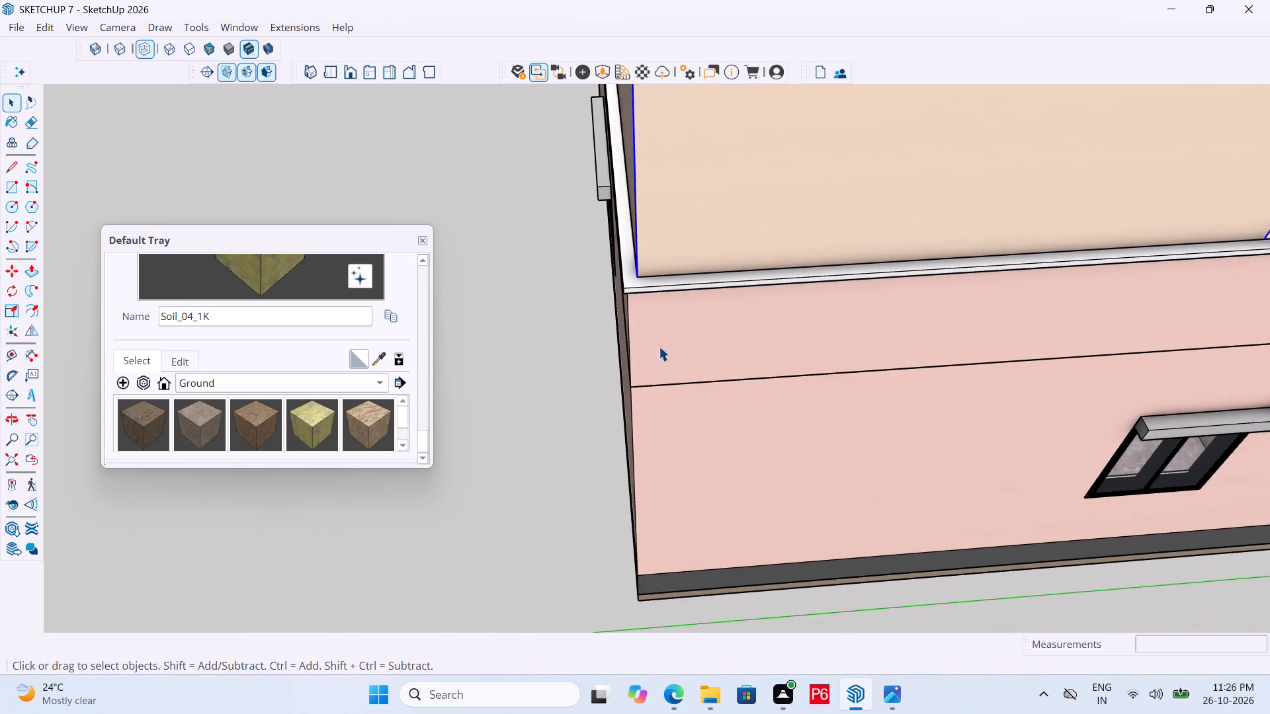
{"action": "scroll", "coordinate": [689, 358], "scroll_direction": "down", "scroll_amount": 6}
{"action": "scroll", "coordinate": [752, 364], "scroll_direction": "down", "scroll_amount": 5}
{"action": "middle_click_drag", "start_coordinate": [915, 300], "coordinate": [511, 285]}
{"action": "scroll", "coordinate": [556, 419], "scroll_direction": "up", "scroll_amount": 3}
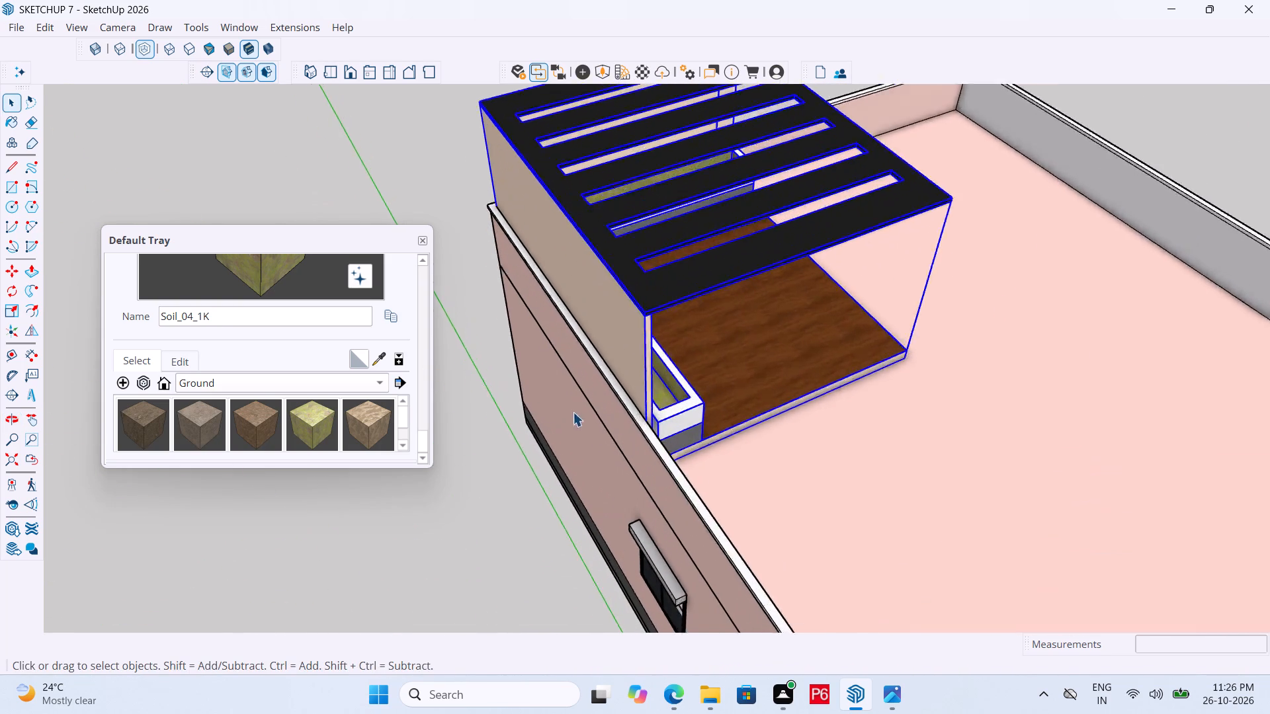
{"action": "scroll", "coordinate": [573, 412], "scroll_direction": "up", "scroll_amount": 7}
Open the rooftop room's group and its walls for editing, down to the longer outer wall's face.
{"action": "key", "text": "space"}
{"action": "left_click", "coordinate": [656, 325]}
{"action": "double_click", "coordinate": [636, 260]}
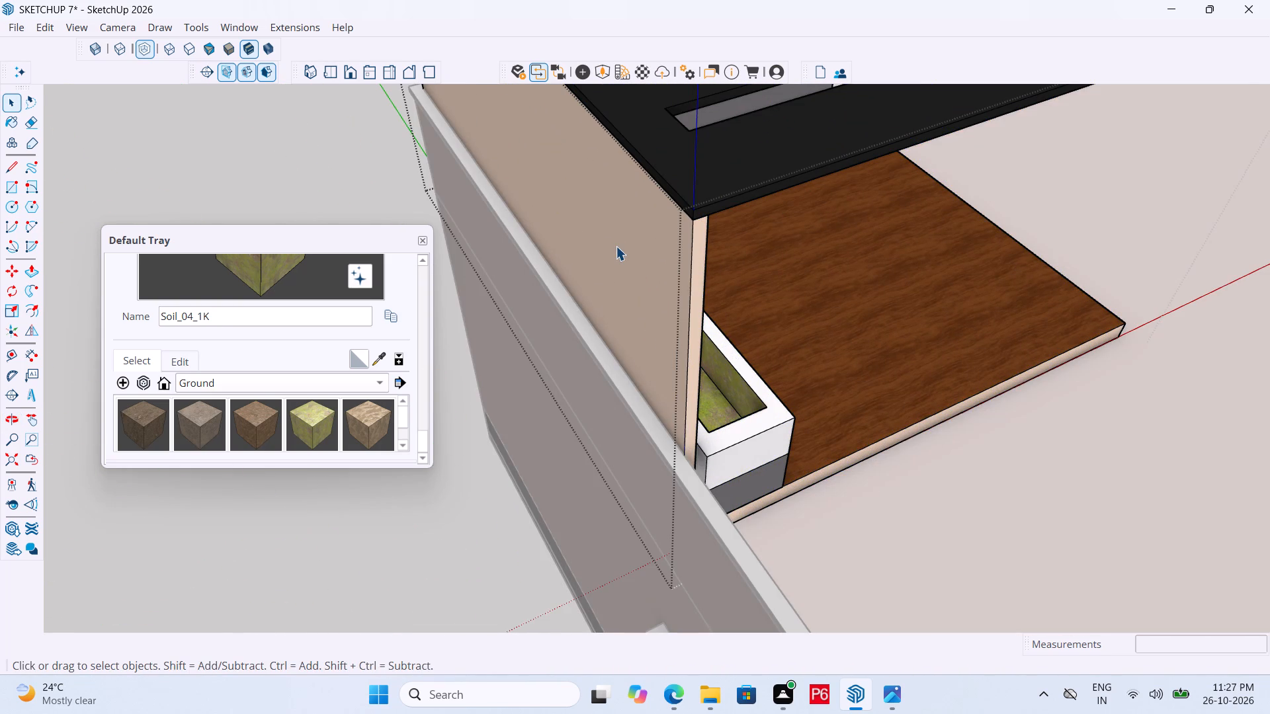
{"action": "left_click", "coordinate": [616, 246]}
{"action": "middle_click_drag", "start_coordinate": [626, 303], "coordinate": [916, 280]}
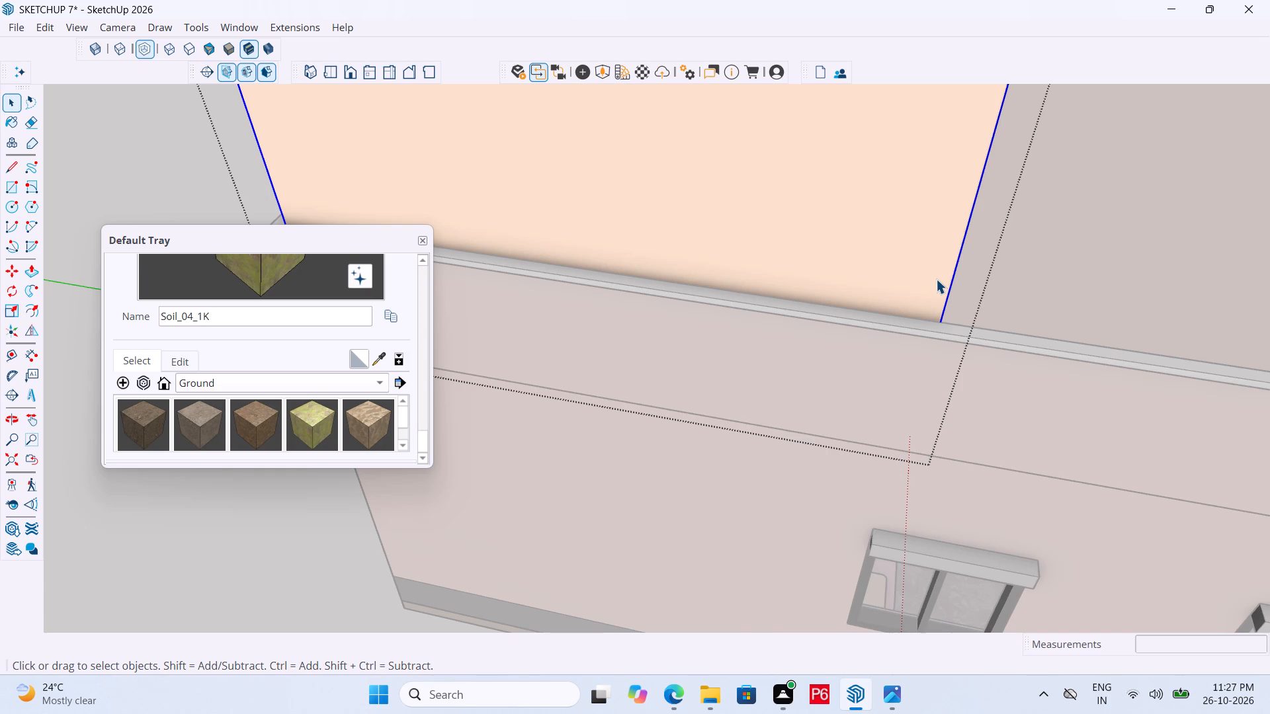
{"action": "scroll", "coordinate": [964, 254], "scroll_direction": "down", "scroll_amount": 5}
{"action": "middle_click_drag", "start_coordinate": [788, 323], "coordinate": [769, 313]}
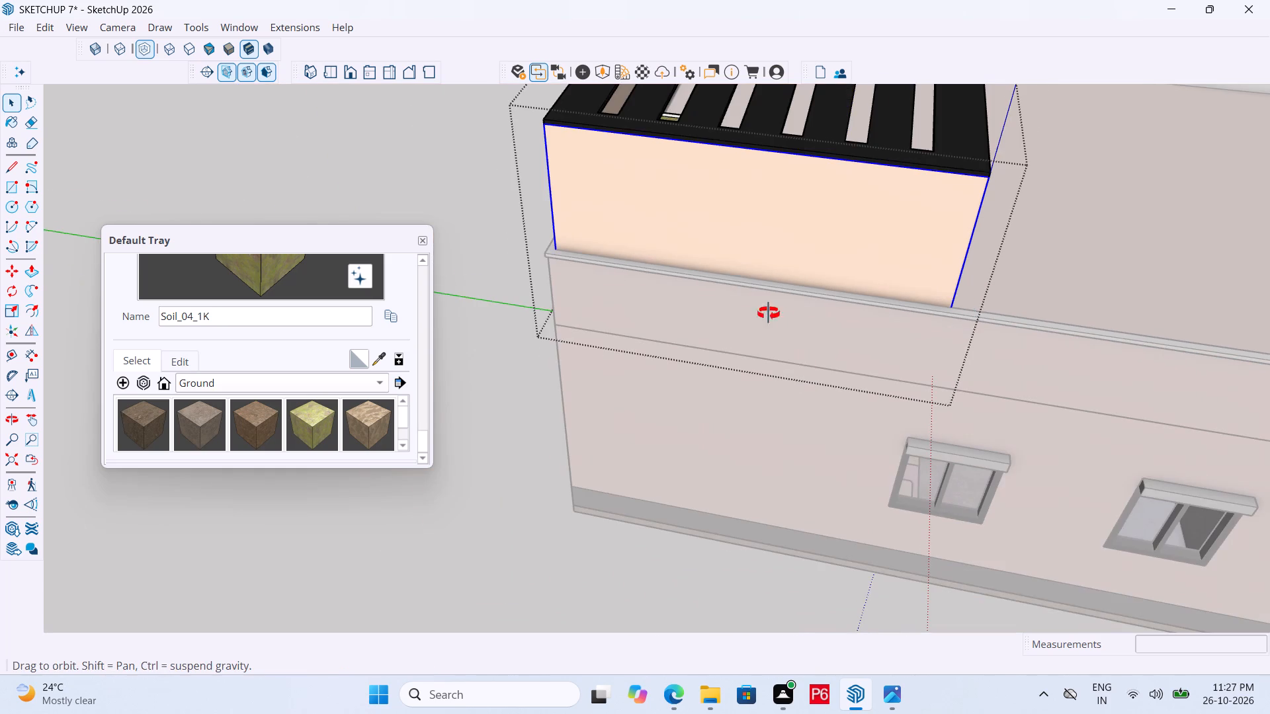
{"action": "middle_click_drag", "start_coordinate": [769, 313], "coordinate": [711, 299]}
{"action": "double_click", "coordinate": [789, 249]}
{"action": "left_click", "coordinate": [804, 214]}
Draw a 15' line along the base of the longer outer wall where it meets the parapet top.
{"action": "middle_click_drag", "start_coordinate": [872, 267], "coordinate": [822, 256]}
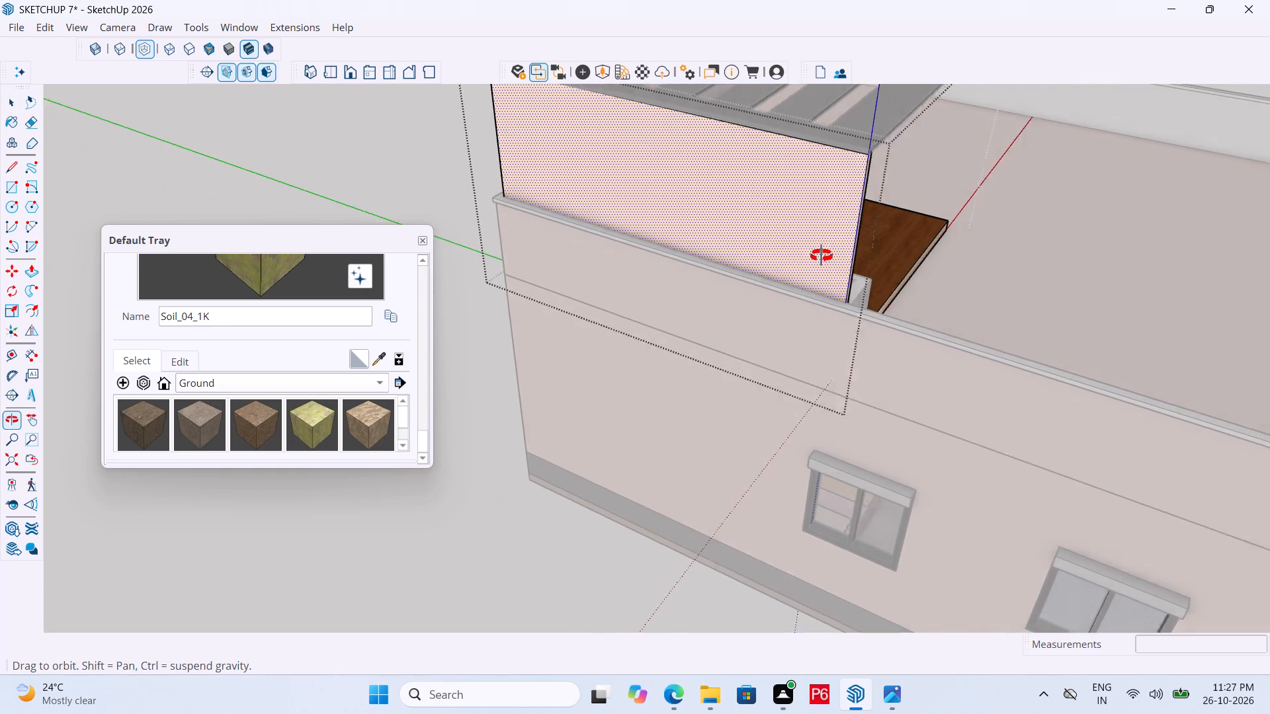
{"action": "middle_click_drag", "start_coordinate": [822, 256], "coordinate": [820, 255]}
{"action": "key", "text": "l"}
{"action": "scroll", "coordinate": [801, 314], "scroll_direction": "up", "scroll_amount": 15}
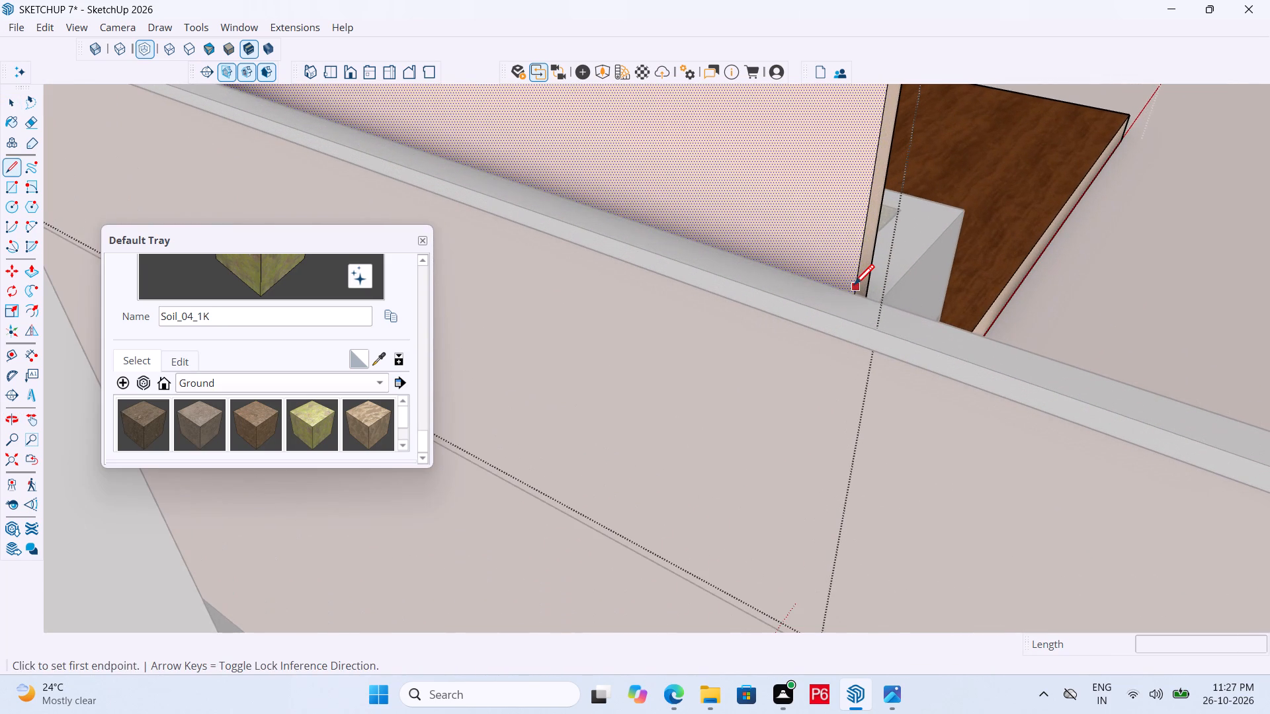
{"action": "left_click", "coordinate": [856, 292]}
{"action": "scroll", "coordinate": [876, 276], "scroll_direction": "down", "scroll_amount": 6}
{"action": "scroll", "coordinate": [1104, 382], "scroll_direction": "down", "scroll_amount": 12}
{"action": "scroll", "coordinate": [563, 218], "scroll_direction": "up", "scroll_amount": 4}
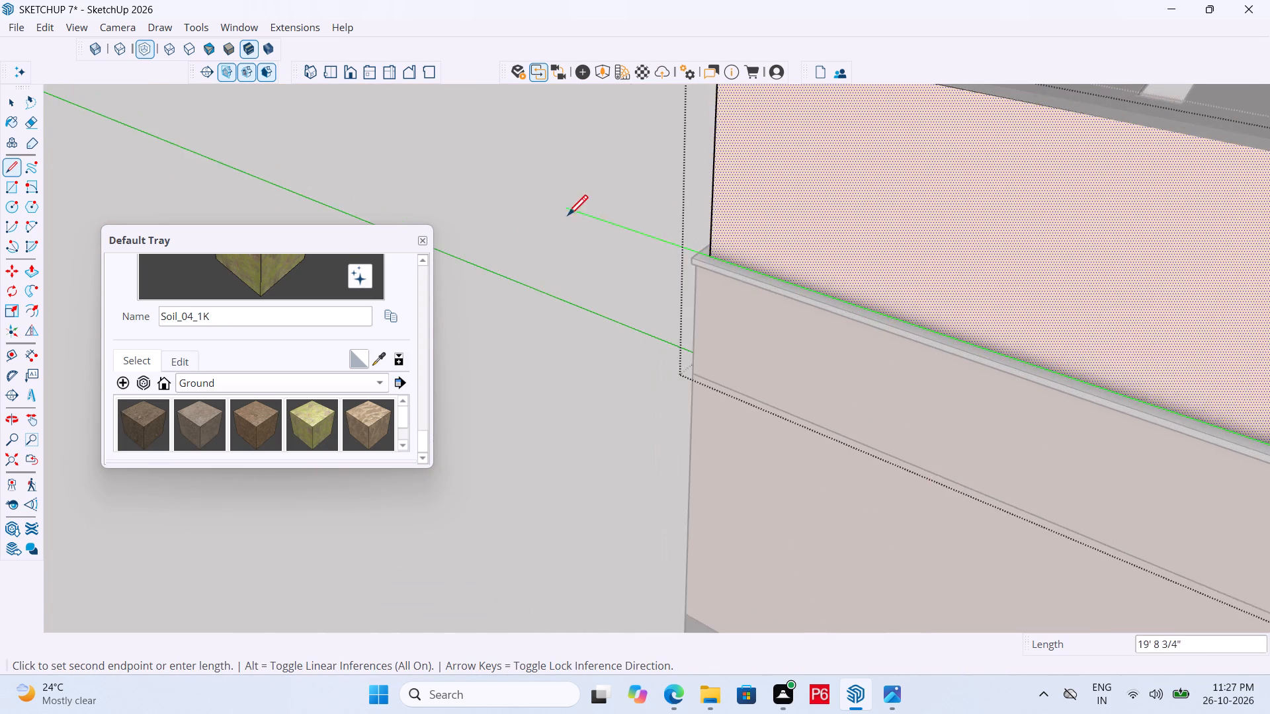
{"action": "scroll", "coordinate": [568, 218], "scroll_direction": "up", "scroll_amount": 12}
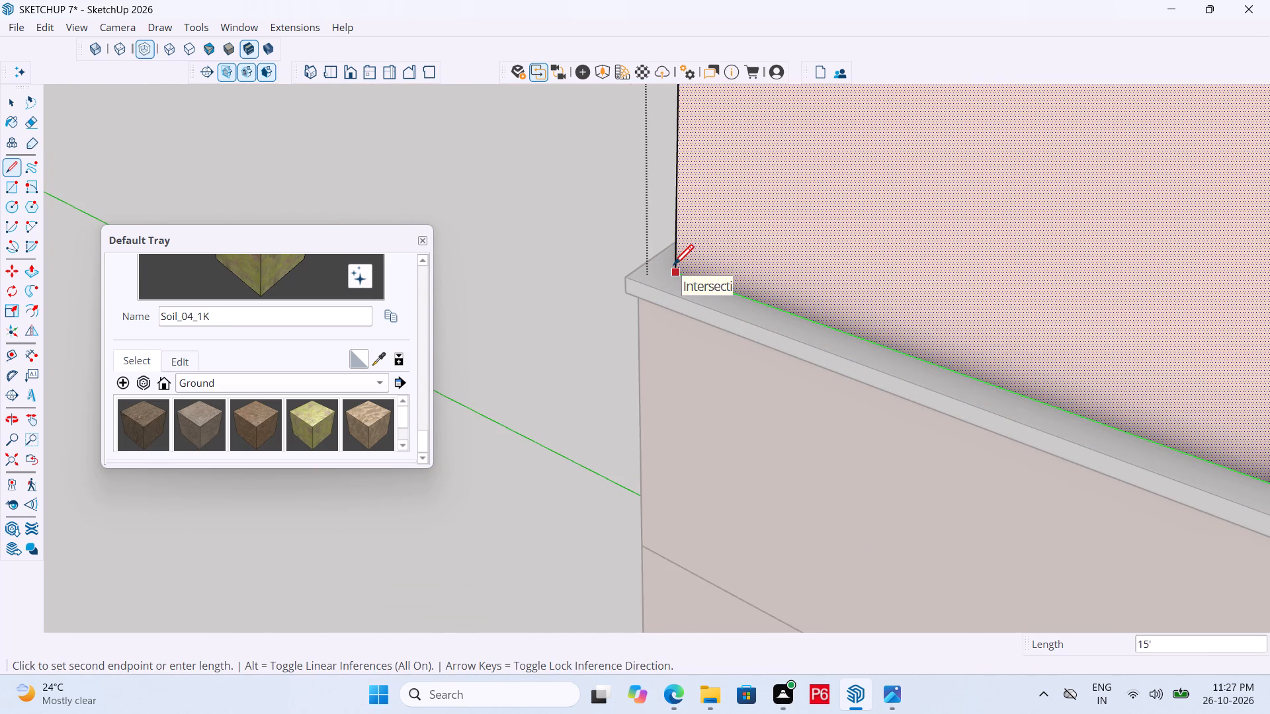
{"action": "left_click", "coordinate": [671, 264]}
Draw a 13' line along the base of the shorter outer wall where it meets the parapet top.
{"action": "middle_click_drag", "start_coordinate": [710, 298], "coordinate": [1269, 397]}
{"action": "scroll", "coordinate": [1046, 391], "scroll_direction": "down", "scroll_amount": 4}
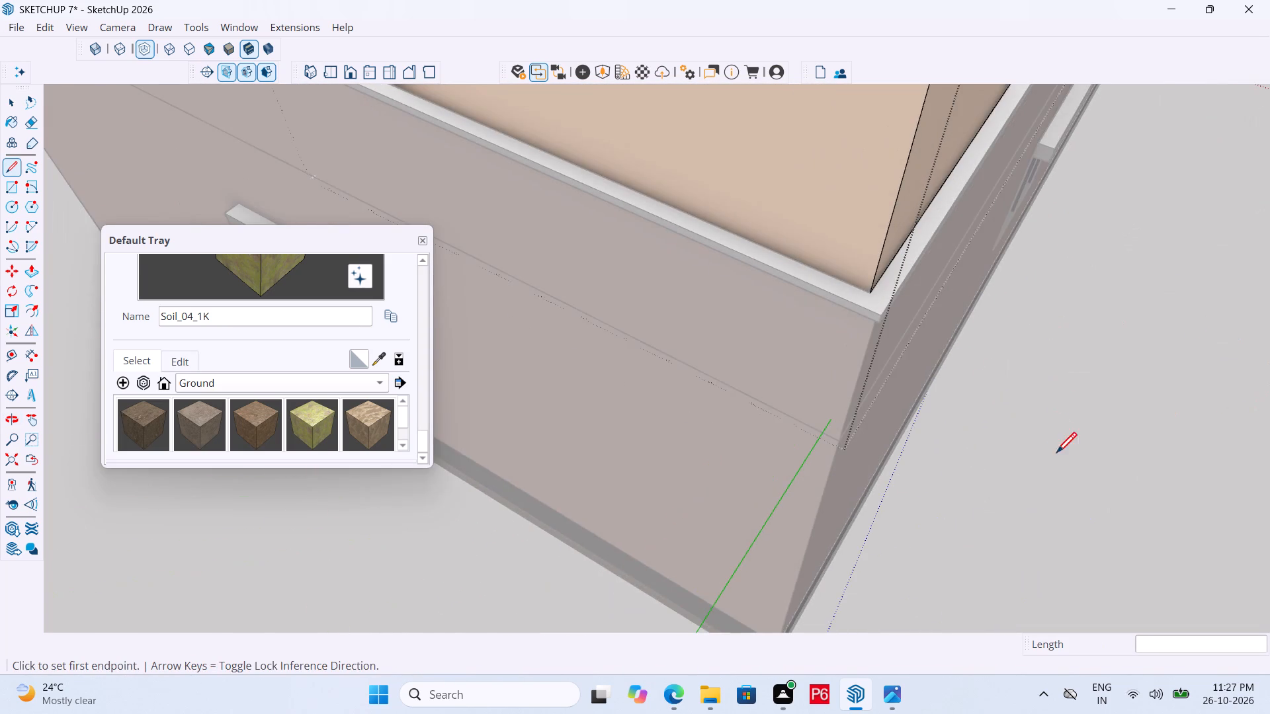
{"action": "scroll", "coordinate": [863, 291], "scroll_direction": "up", "scroll_amount": 3}
{"action": "left_click", "coordinate": [871, 296]}
{"action": "scroll", "coordinate": [931, 409], "scroll_direction": "down", "scroll_amount": 10}
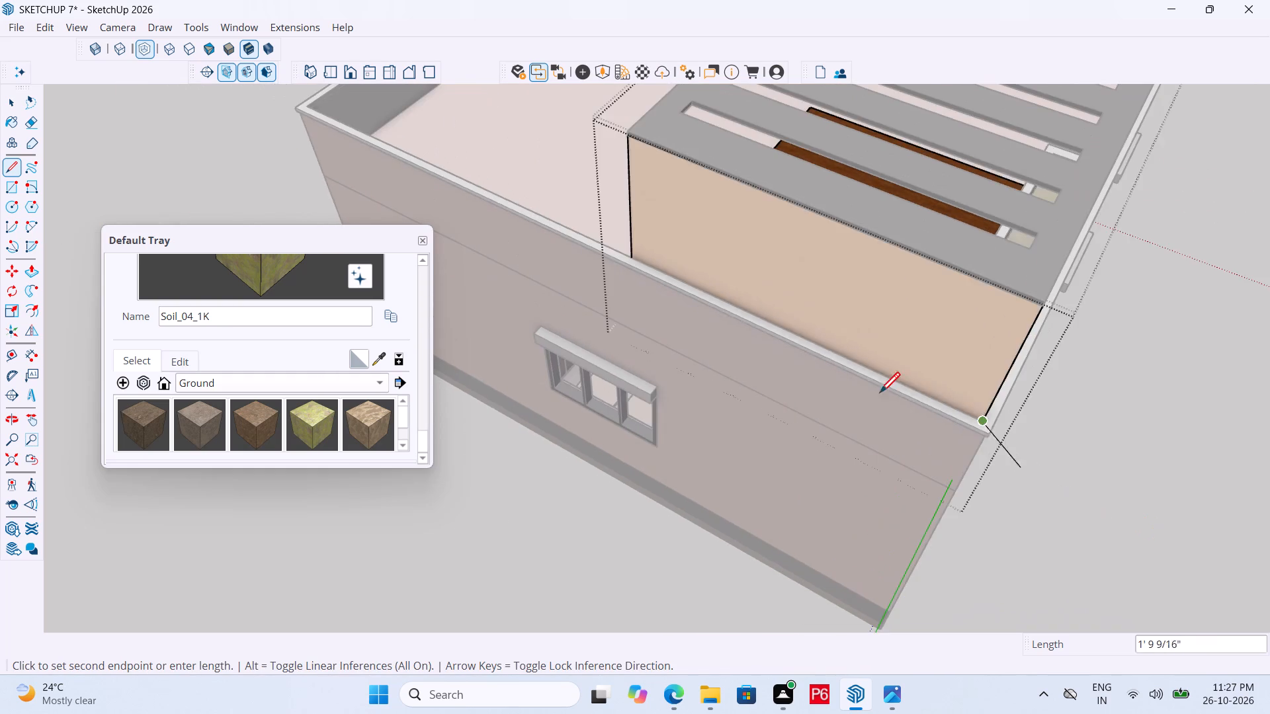
{"action": "scroll", "coordinate": [671, 283], "scroll_direction": "up", "scroll_amount": 5}
{"action": "left_click", "coordinate": [619, 241]}
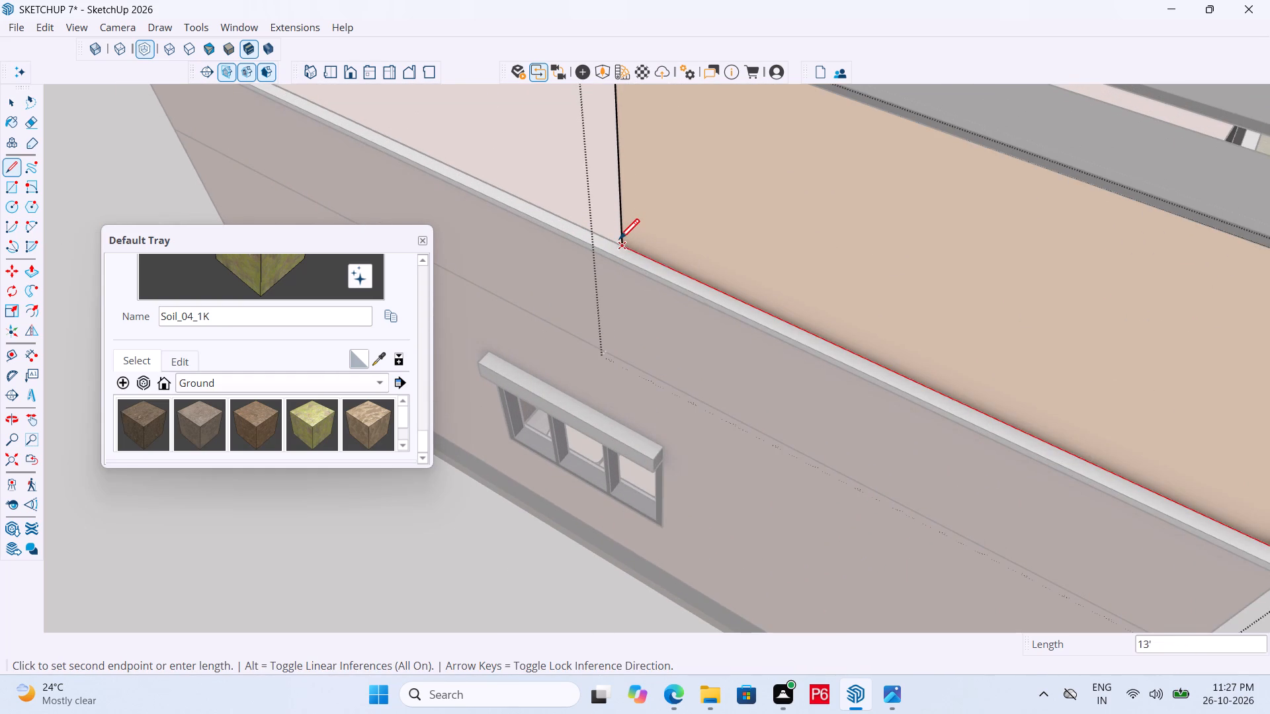
{"action": "scroll", "coordinate": [568, 249], "scroll_direction": "down", "scroll_amount": 5}
{"action": "key", "text": "space"}
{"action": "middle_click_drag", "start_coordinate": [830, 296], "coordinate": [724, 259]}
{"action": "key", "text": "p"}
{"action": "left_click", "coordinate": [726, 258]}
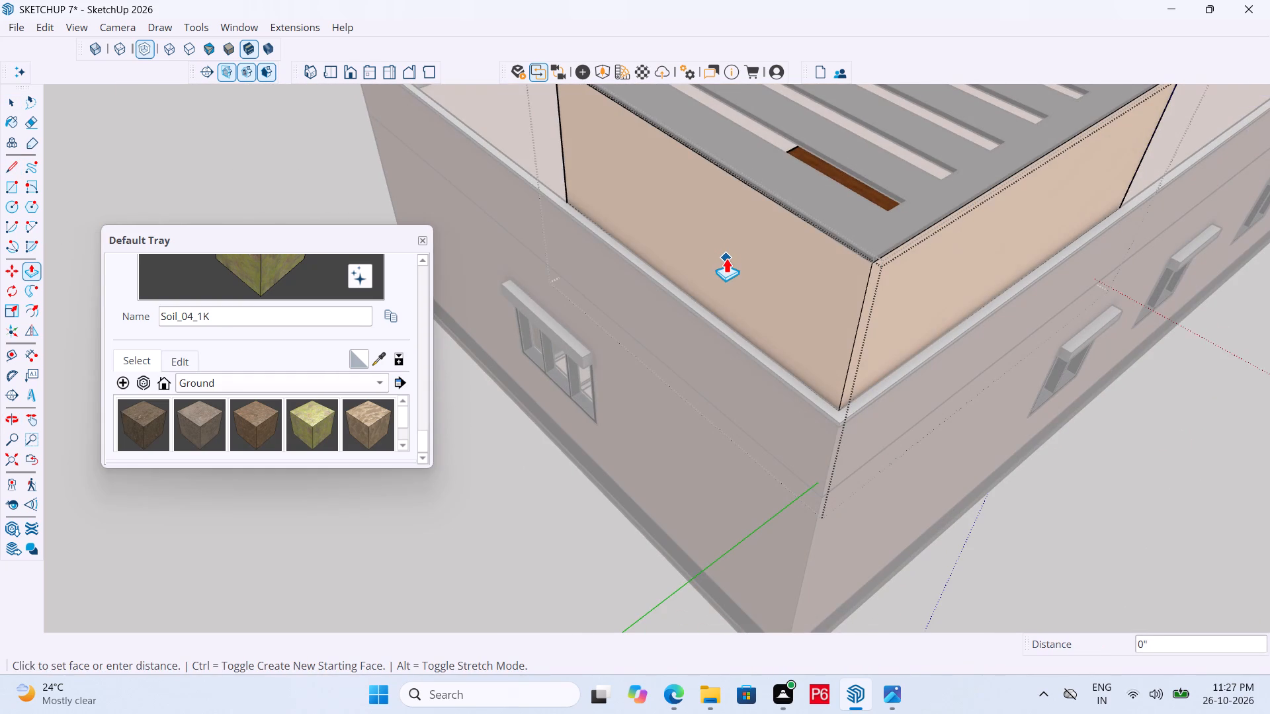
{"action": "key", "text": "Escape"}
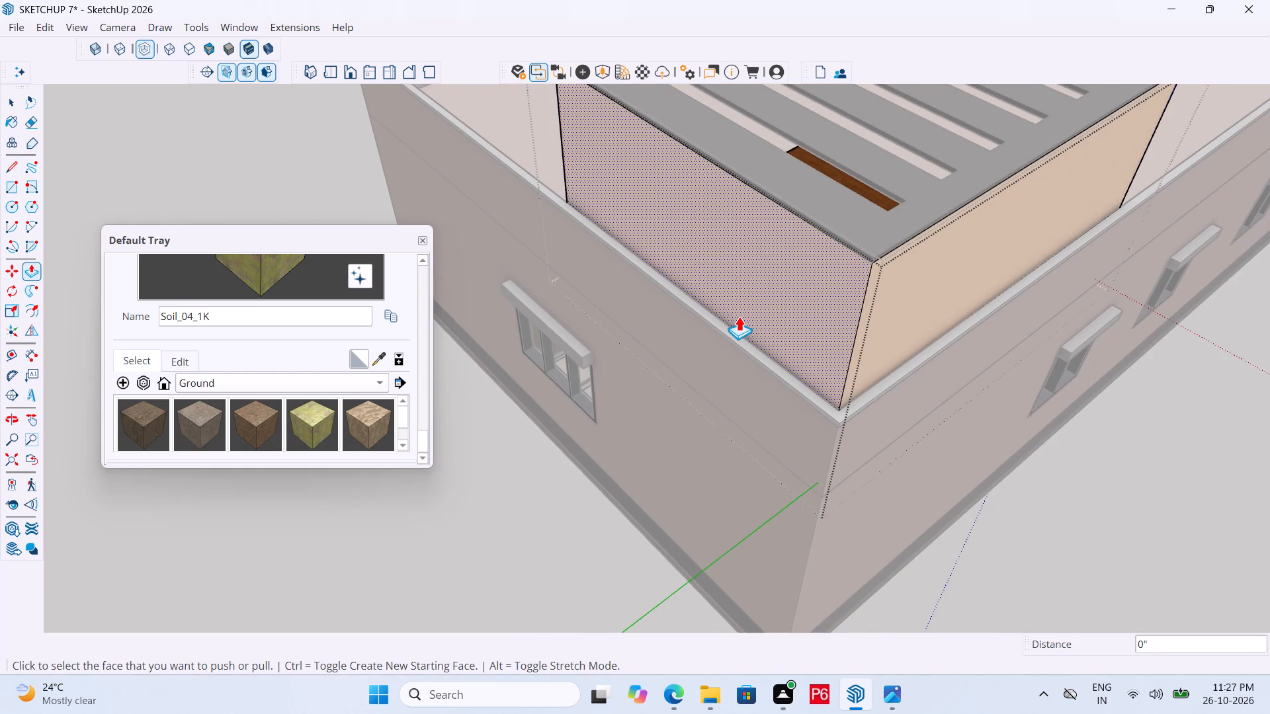
Save the model.
{"action": "key", "text": "ctrl+s"}
{"action": "key", "text": "ctrl+s"}
{"action": "key", "text": "ctrl+s"}
{"action": "key", "text": "ctrl+s"}
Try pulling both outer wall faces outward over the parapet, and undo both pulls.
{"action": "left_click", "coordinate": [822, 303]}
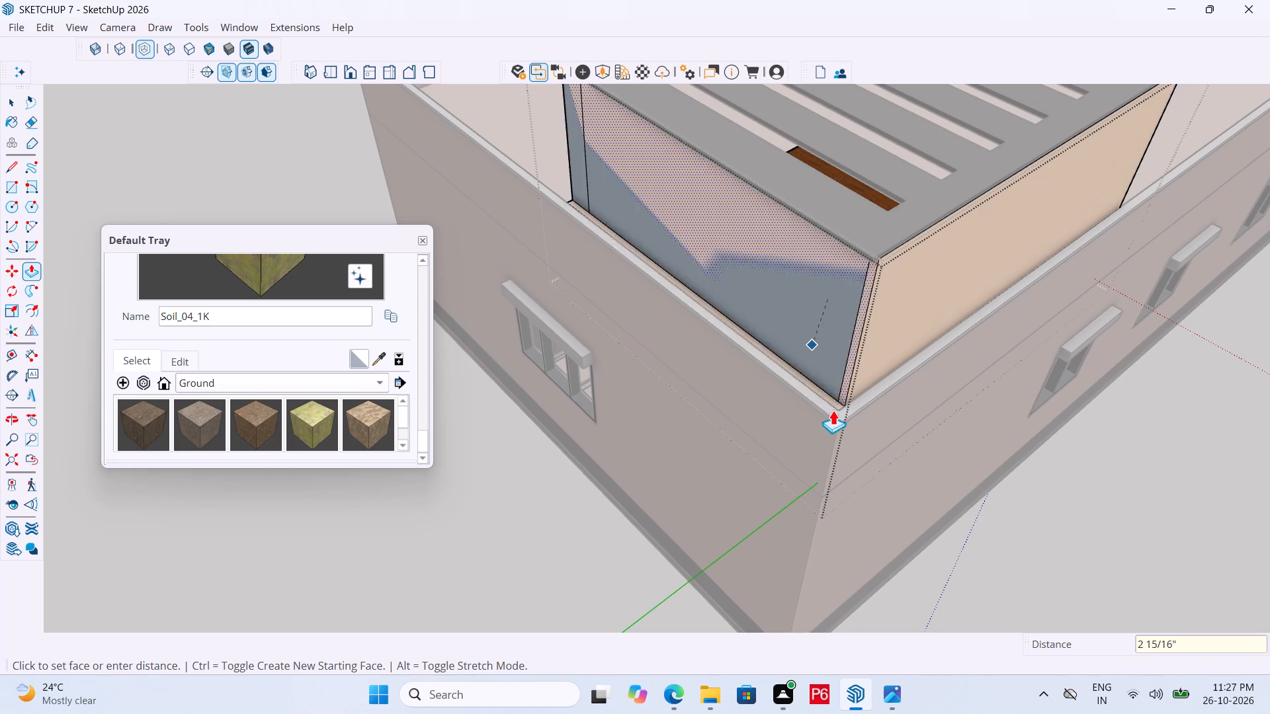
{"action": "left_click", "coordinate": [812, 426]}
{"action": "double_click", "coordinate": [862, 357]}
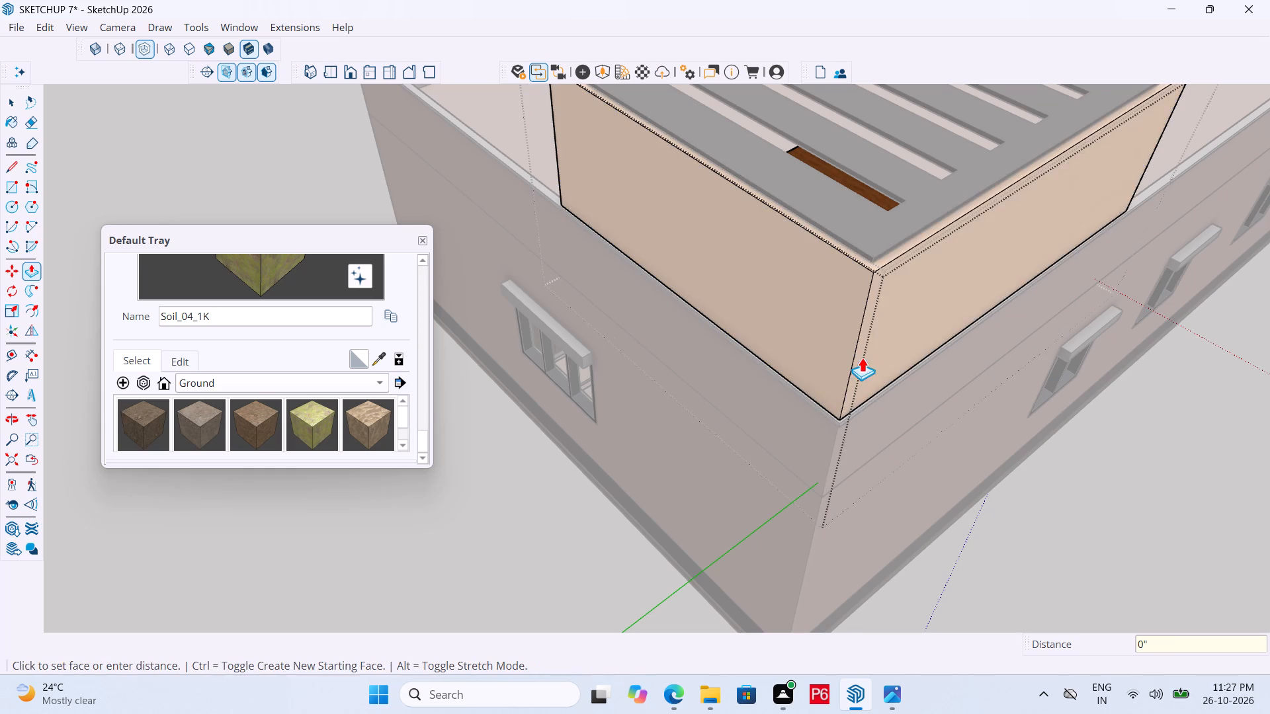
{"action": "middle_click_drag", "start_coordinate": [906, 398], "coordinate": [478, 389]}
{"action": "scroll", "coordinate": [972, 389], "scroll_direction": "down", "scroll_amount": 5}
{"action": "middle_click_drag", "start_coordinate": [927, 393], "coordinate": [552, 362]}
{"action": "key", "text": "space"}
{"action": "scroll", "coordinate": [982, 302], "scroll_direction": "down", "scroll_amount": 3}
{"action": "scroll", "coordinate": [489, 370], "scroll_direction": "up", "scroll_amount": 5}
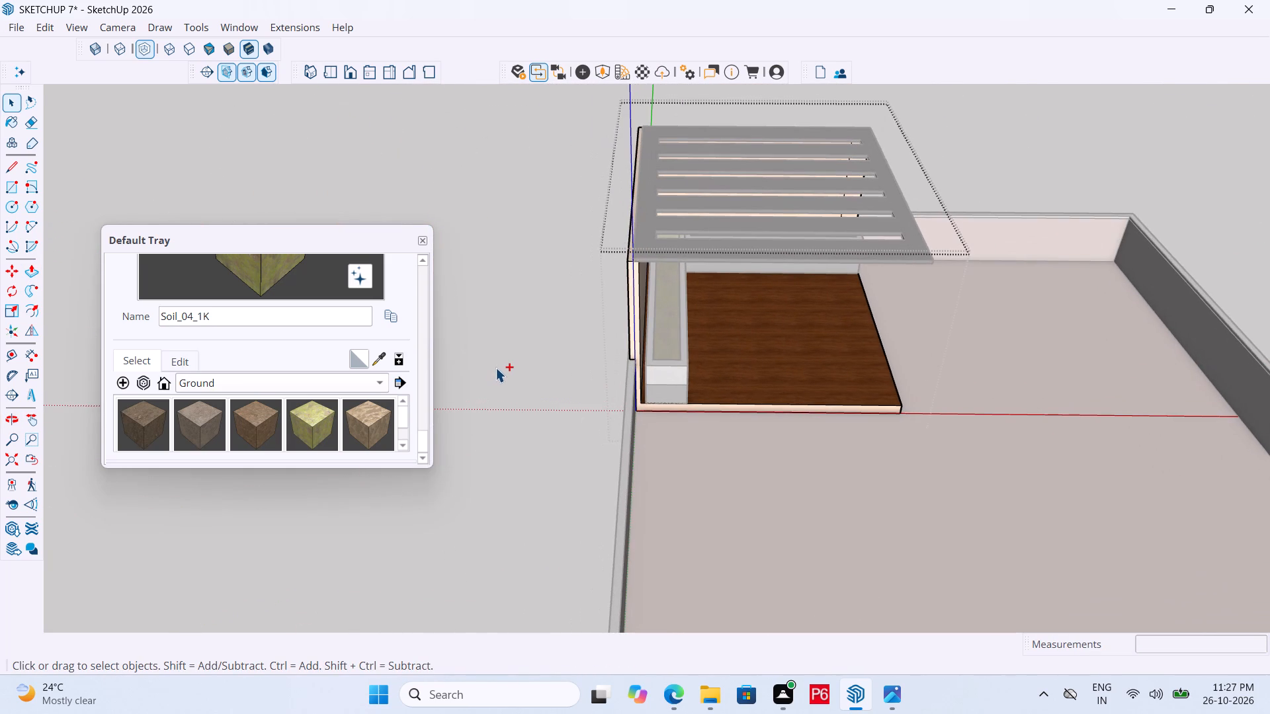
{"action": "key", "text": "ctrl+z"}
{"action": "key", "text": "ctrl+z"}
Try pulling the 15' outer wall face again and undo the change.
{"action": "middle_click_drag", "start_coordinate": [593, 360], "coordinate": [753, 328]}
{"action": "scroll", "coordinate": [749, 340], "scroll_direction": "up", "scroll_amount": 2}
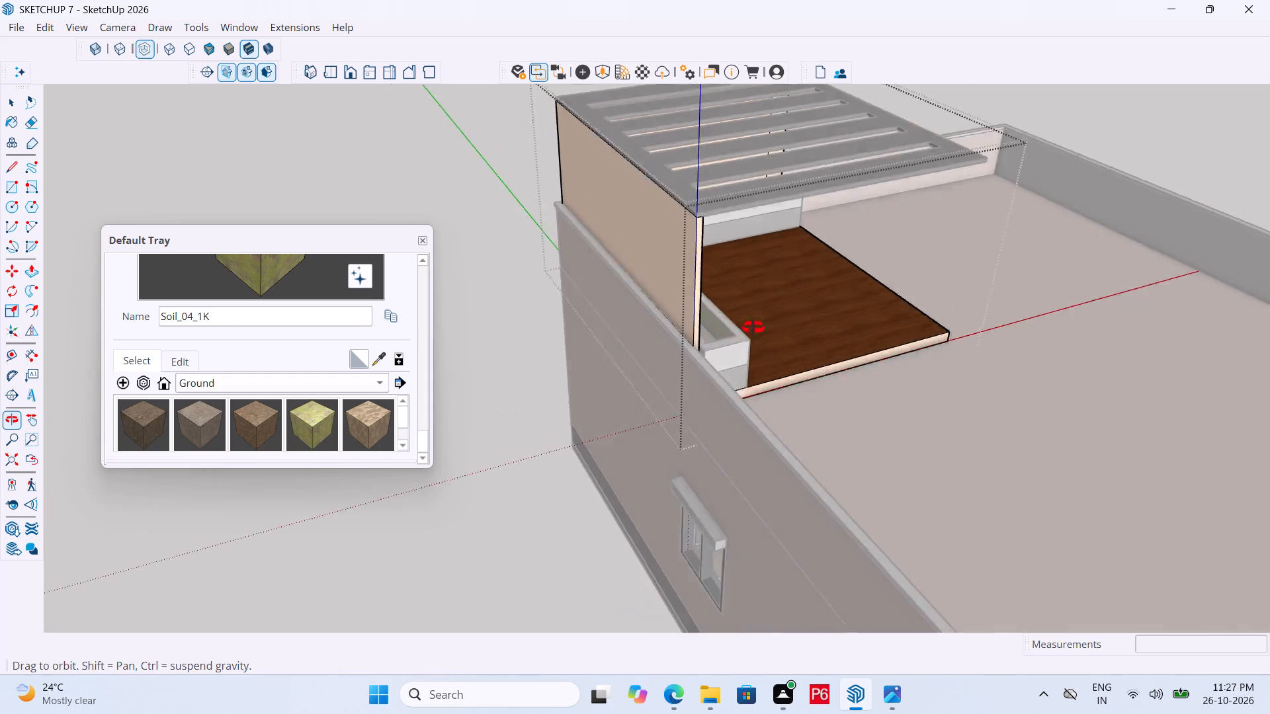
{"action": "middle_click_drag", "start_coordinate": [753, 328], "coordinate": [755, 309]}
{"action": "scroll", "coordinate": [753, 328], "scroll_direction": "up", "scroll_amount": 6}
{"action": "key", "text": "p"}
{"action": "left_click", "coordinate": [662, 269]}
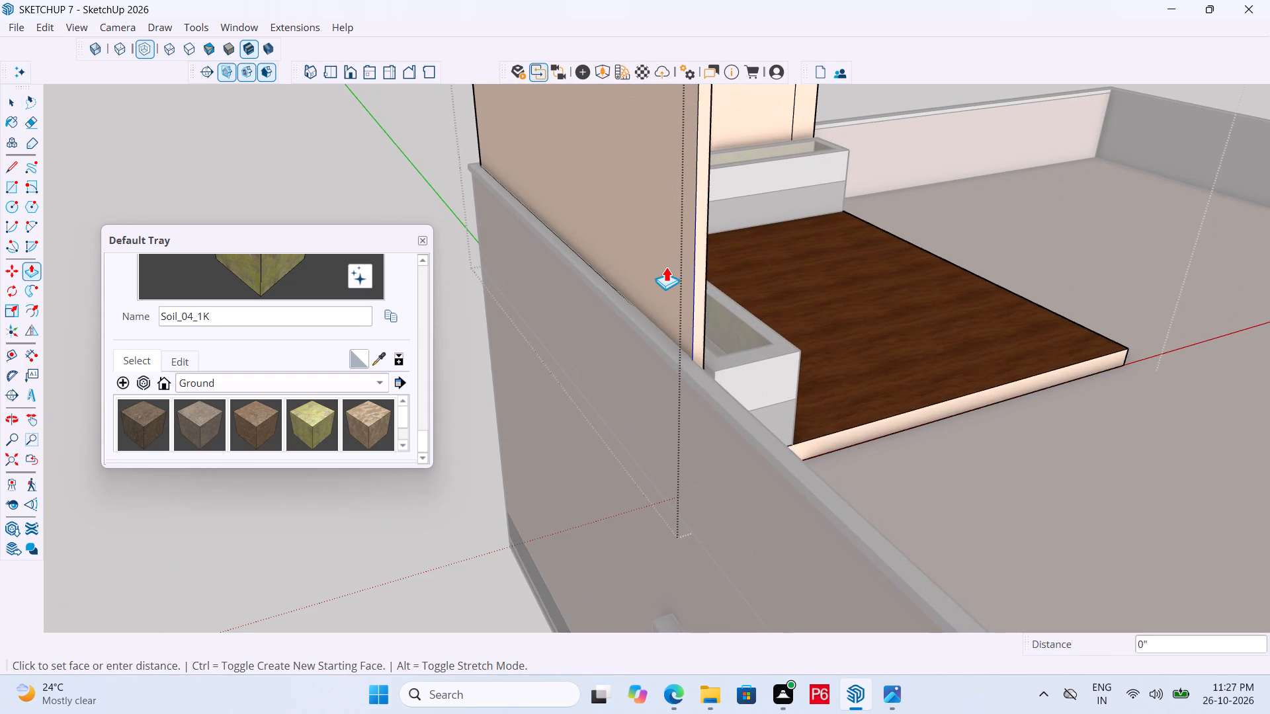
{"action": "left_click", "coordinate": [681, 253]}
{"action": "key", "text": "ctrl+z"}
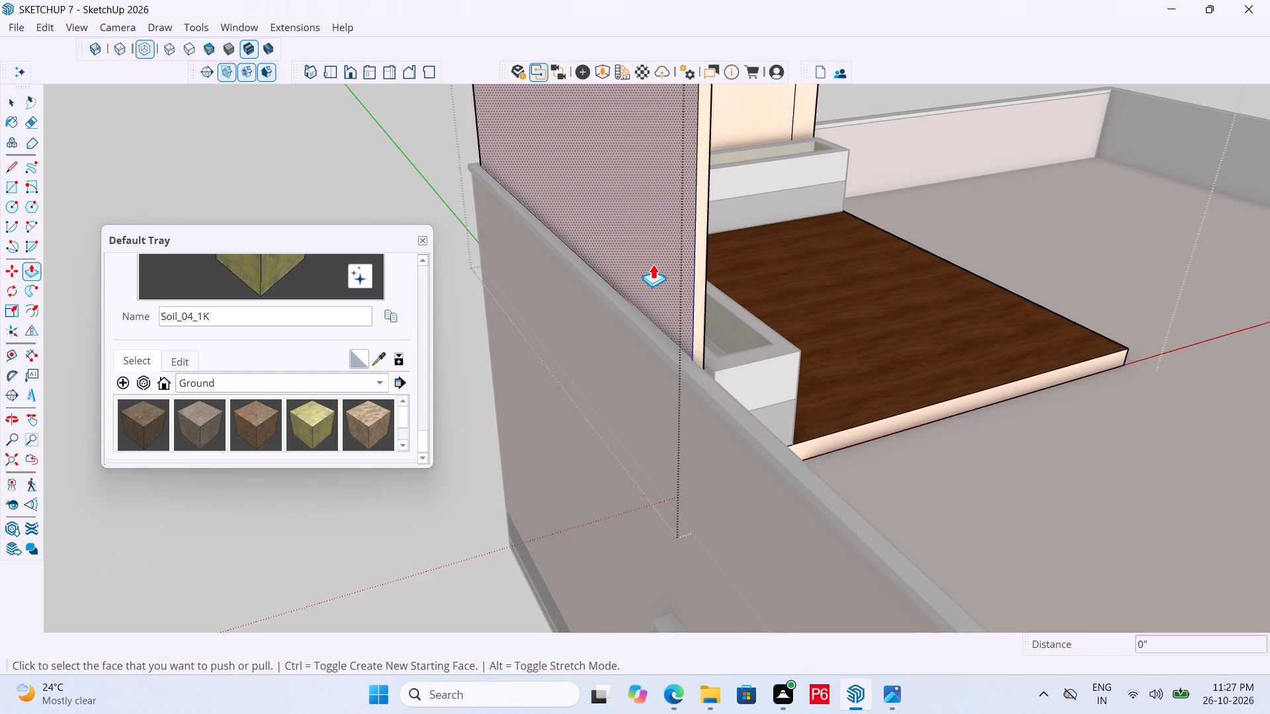
Push/Pull the 15' wall's face above the parapet outward 4", creating a new starting face.
{"action": "left_click", "coordinate": [653, 264]}
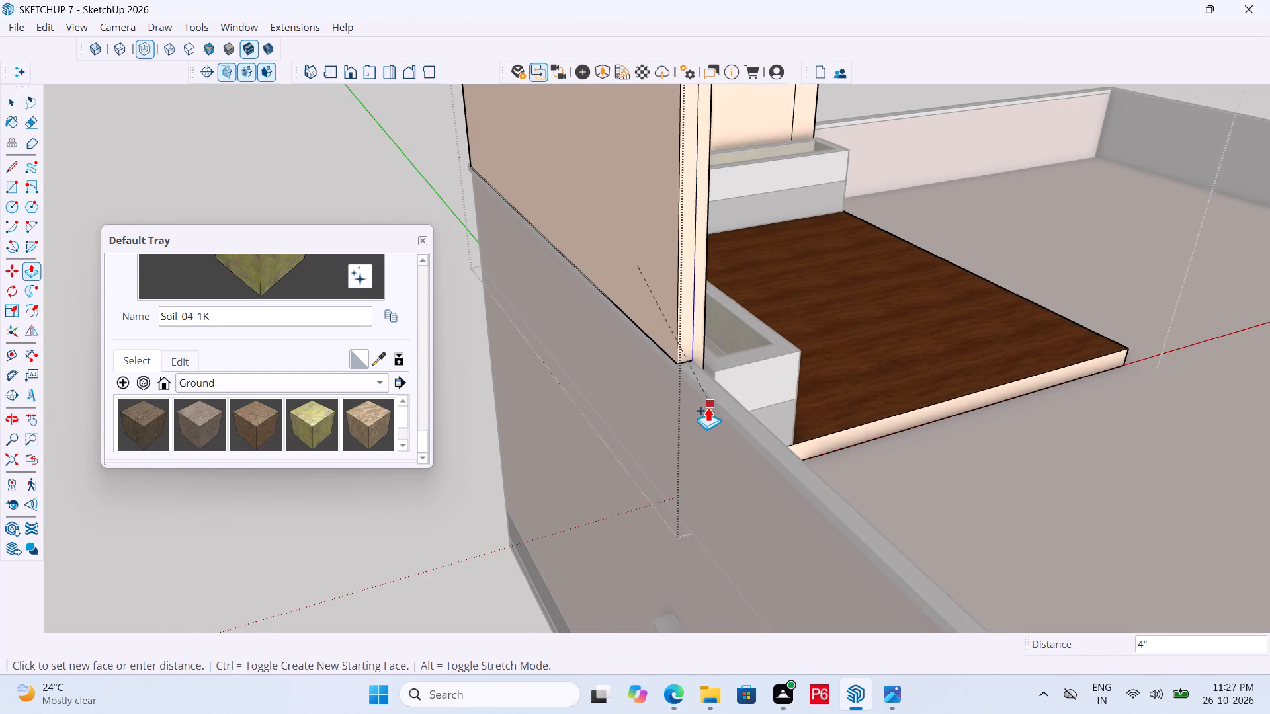
{"action": "middle_click_drag", "start_coordinate": [704, 403], "coordinate": [662, 406]}
{"action": "scroll", "coordinate": [648, 401], "scroll_direction": "up", "scroll_amount": 5}
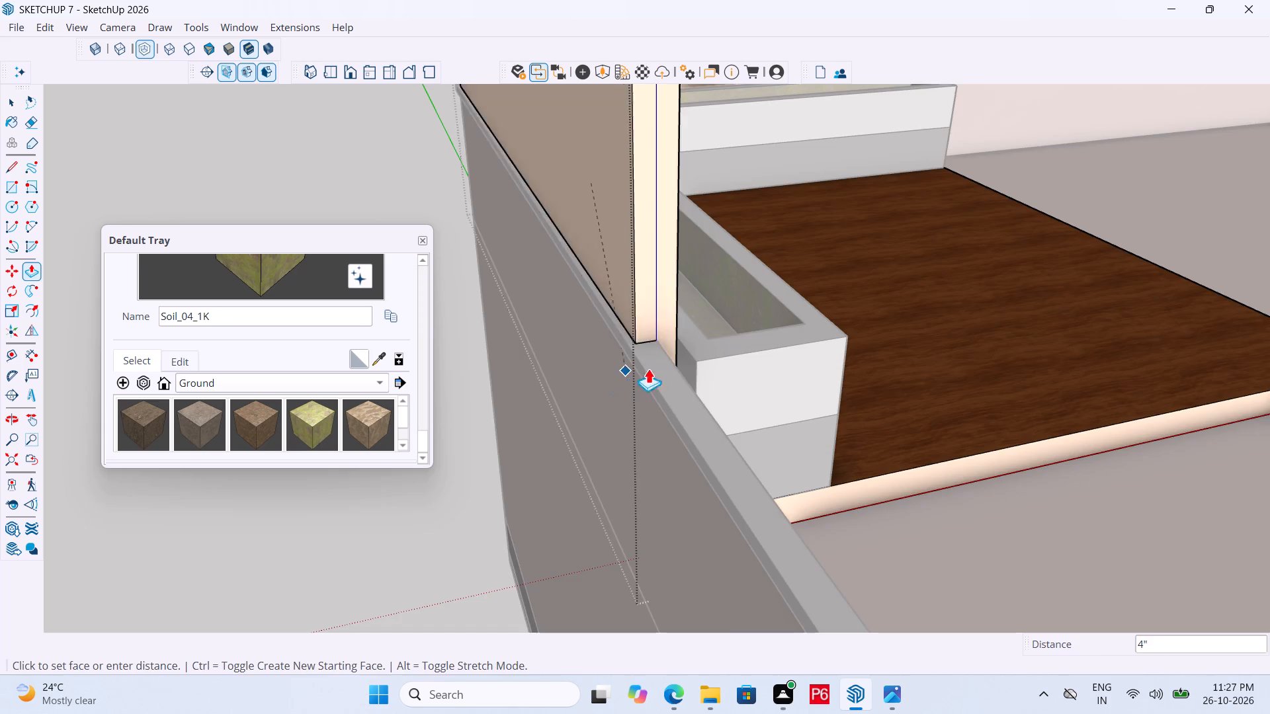
{"action": "middle_click_drag", "start_coordinate": [653, 368], "coordinate": [552, 374]}
{"action": "middle_click_drag", "start_coordinate": [597, 371], "coordinate": [599, 371]}
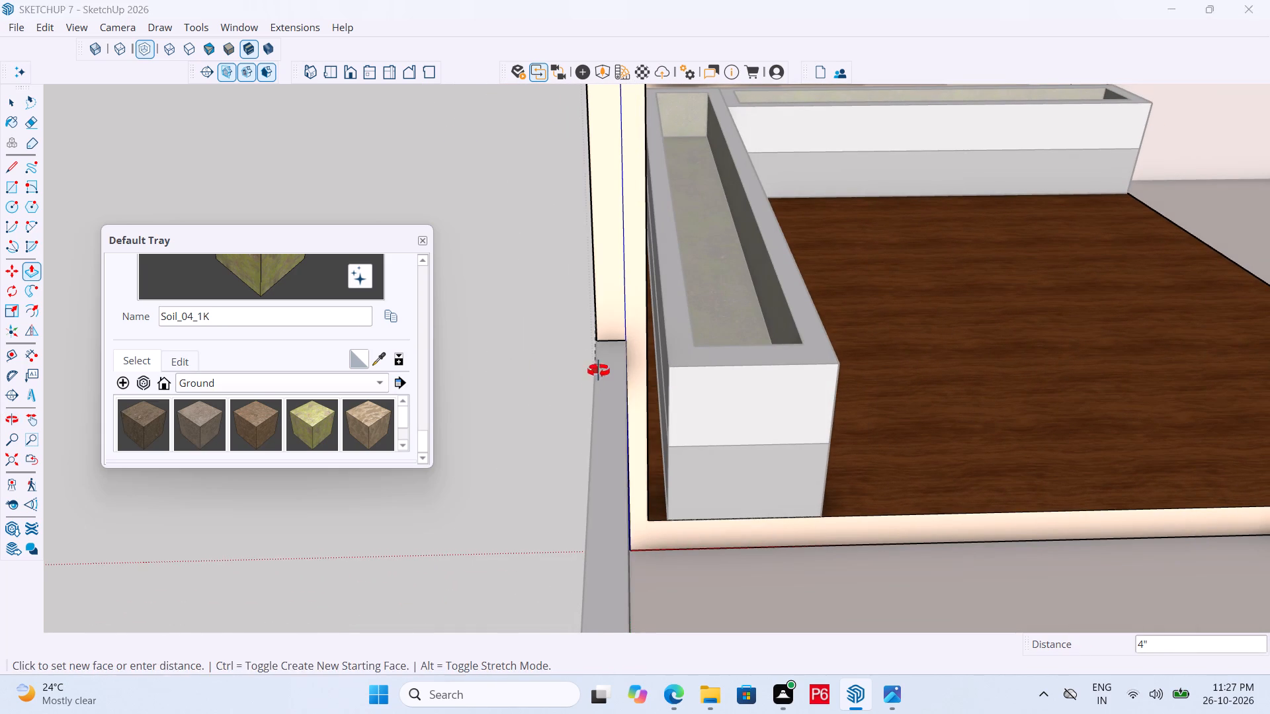
{"action": "middle_click_drag", "start_coordinate": [599, 371], "coordinate": [663, 411]}
{"action": "left_click", "coordinate": [634, 426]}
Push/Pull the 13' wall's face above the parapet outward by the same 4", creating a new starting face.
{"action": "middle_click_drag", "start_coordinate": [638, 426], "coordinate": [1159, 384]}
{"action": "scroll", "coordinate": [640, 426], "scroll_direction": "down", "scroll_amount": 1}
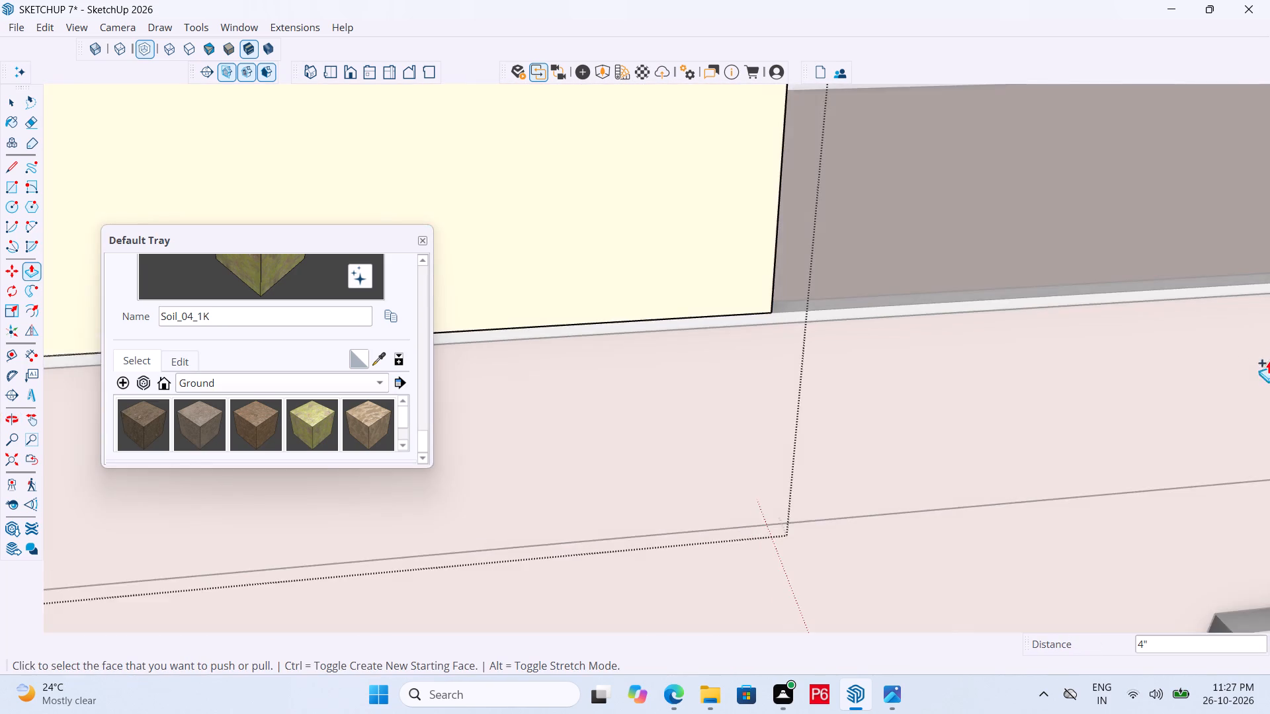
{"action": "scroll", "coordinate": [1113, 320], "scroll_direction": "down", "scroll_amount": 13}
{"action": "middle_click_drag", "start_coordinate": [767, 340], "coordinate": [957, 368]}
{"action": "scroll", "coordinate": [838, 321], "scroll_direction": "up", "scroll_amount": 5}
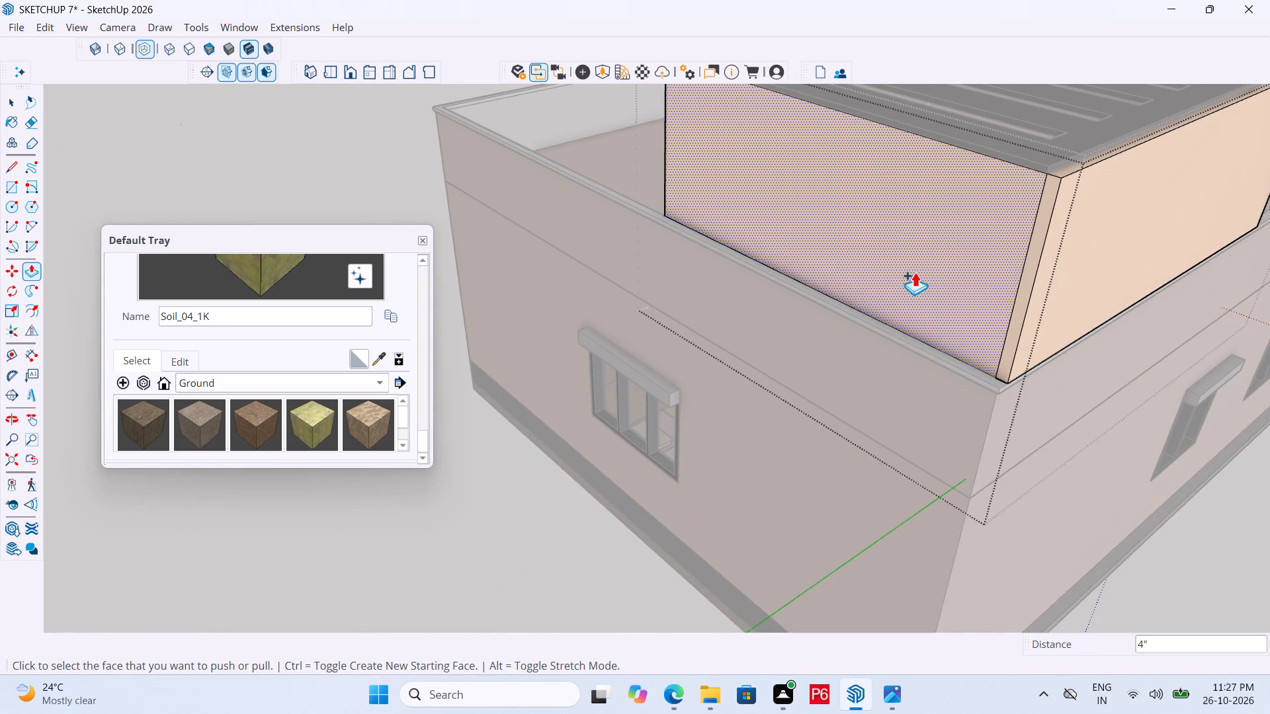
{"action": "double_click", "coordinate": [915, 272]}
Fill the notch at the outer corner by extending the 15' wall's end face flush with the 13' wall.
{"action": "middle_click_drag", "start_coordinate": [1060, 315], "coordinate": [956, 325]}
{"action": "scroll", "coordinate": [956, 325], "scroll_direction": "up", "scroll_amount": 10}
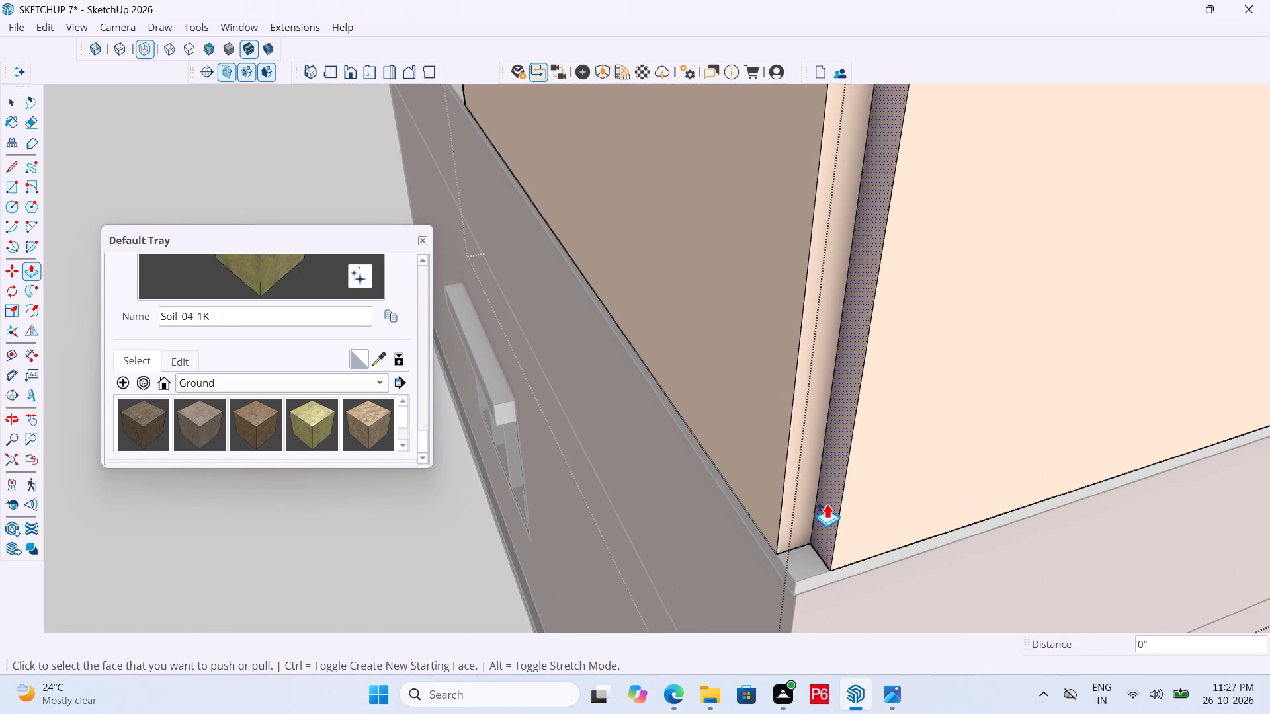
{"action": "left_click", "coordinate": [827, 503]}
{"action": "left_click", "coordinate": [776, 376]}
Erase the leftover seam edges at the thickened walls' outer corner, on the vertical faces and across the wall top.
{"action": "scroll", "coordinate": [849, 365], "scroll_direction": "down", "scroll_amount": 1}
{"action": "middle_click_drag", "start_coordinate": [851, 366], "coordinate": [880, 359]}
{"action": "key", "text": "e"}
{"action": "left_click_drag", "start_coordinate": [794, 369], "coordinate": [800, 352]}
{"action": "left_click", "coordinate": [800, 352]}
{"action": "left_click_drag", "start_coordinate": [845, 332], "coordinate": [875, 323]}
{"action": "left_click", "coordinate": [875, 323]}
{"action": "scroll", "coordinate": [765, 343], "scroll_direction": "down", "scroll_amount": 4}
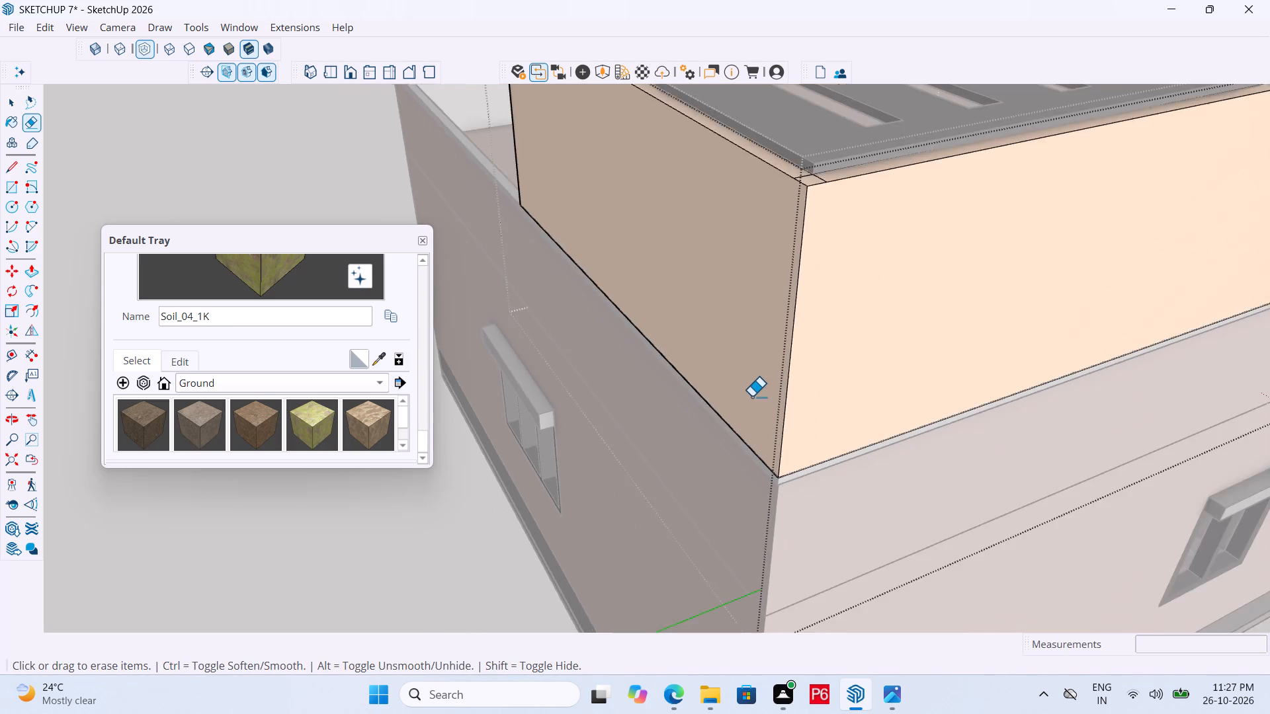
{"action": "scroll", "coordinate": [751, 397], "scroll_direction": "down", "scroll_amount": 9}
{"action": "scroll", "coordinate": [802, 266], "scroll_direction": "up", "scroll_amount": 6}
{"action": "middle_click_drag", "start_coordinate": [808, 265], "coordinate": [824, 343]}
{"action": "scroll", "coordinate": [824, 343], "scroll_direction": "up", "scroll_amount": 5}
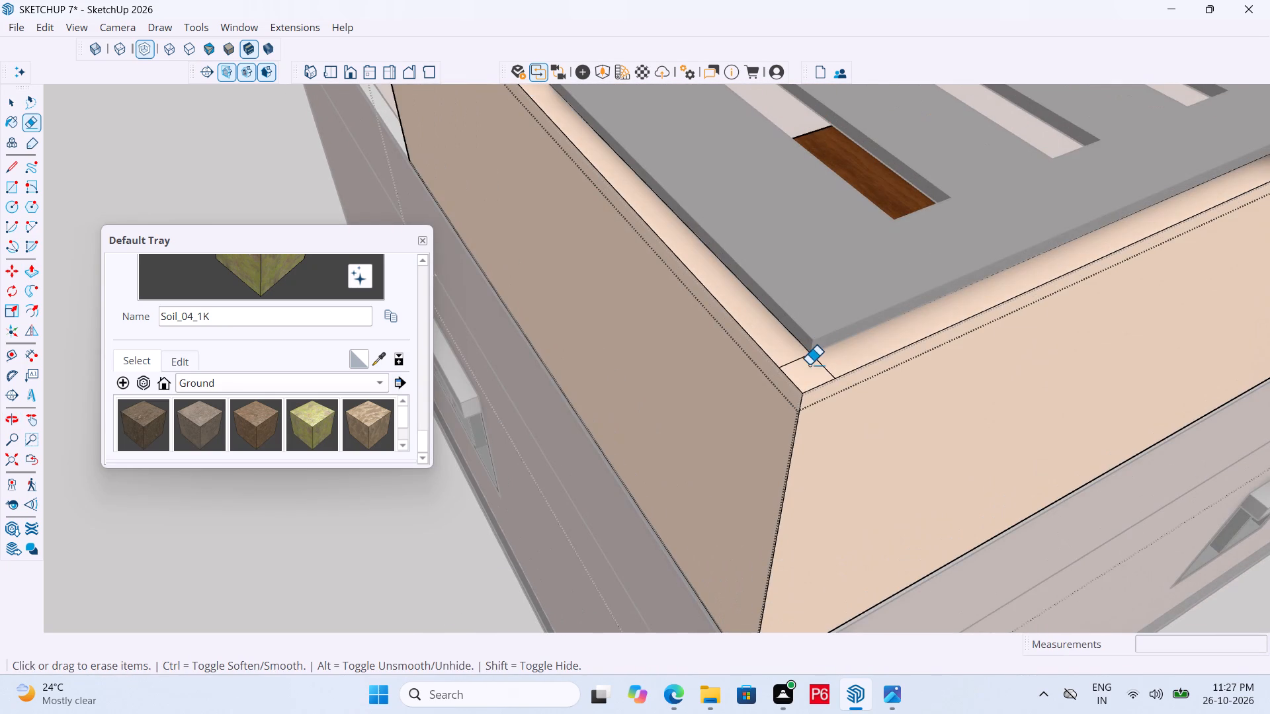
{"action": "left_click_drag", "start_coordinate": [798, 359], "coordinate": [812, 364]}
{"action": "left_click_drag", "start_coordinate": [827, 369], "coordinate": [817, 367]}
Exit editing of the walls and the rooftop room's group, back to the whole house model.
{"action": "scroll", "coordinate": [804, 302], "scroll_direction": "down", "scroll_amount": 4}
{"action": "key", "text": "space"}
{"action": "scroll", "coordinate": [806, 265], "scroll_direction": "down", "scroll_amount": 6}
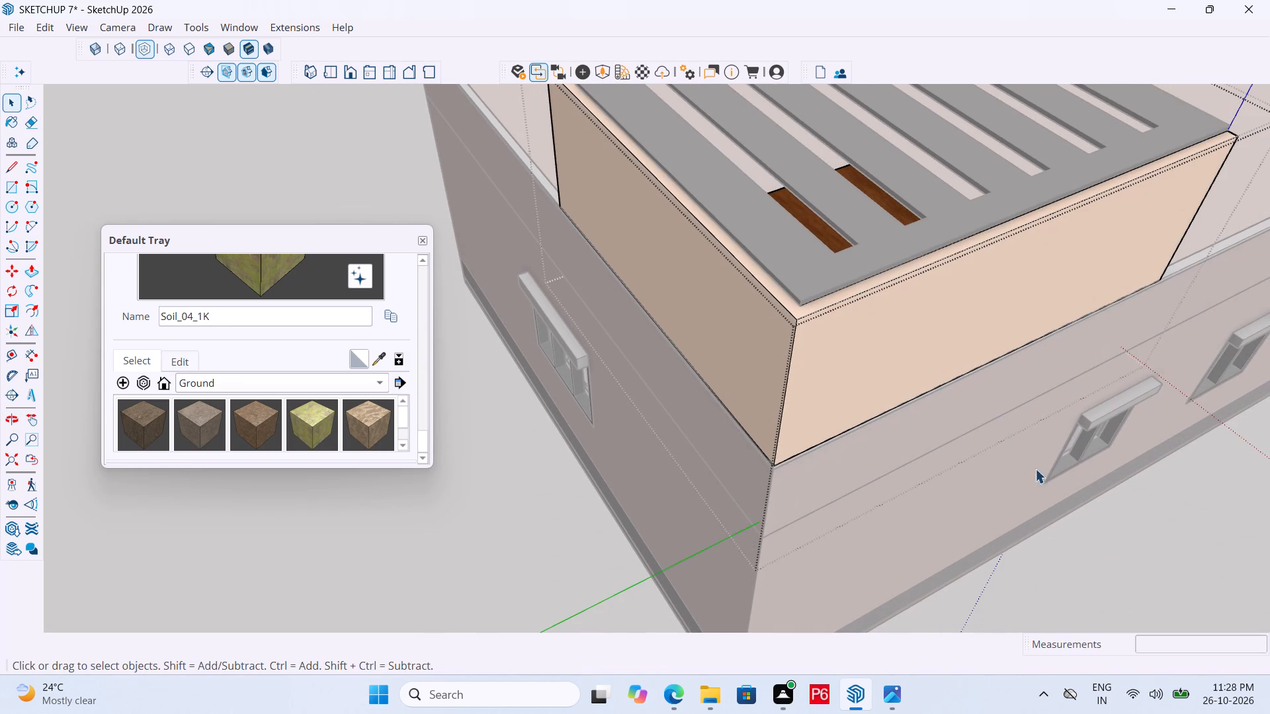
{"action": "left_click_drag", "start_coordinate": [1132, 541], "coordinate": [1131, 530]}
{"action": "middle_click_drag", "start_coordinate": [943, 307], "coordinate": [930, 241]}
{"action": "left_click", "coordinate": [571, 451]}
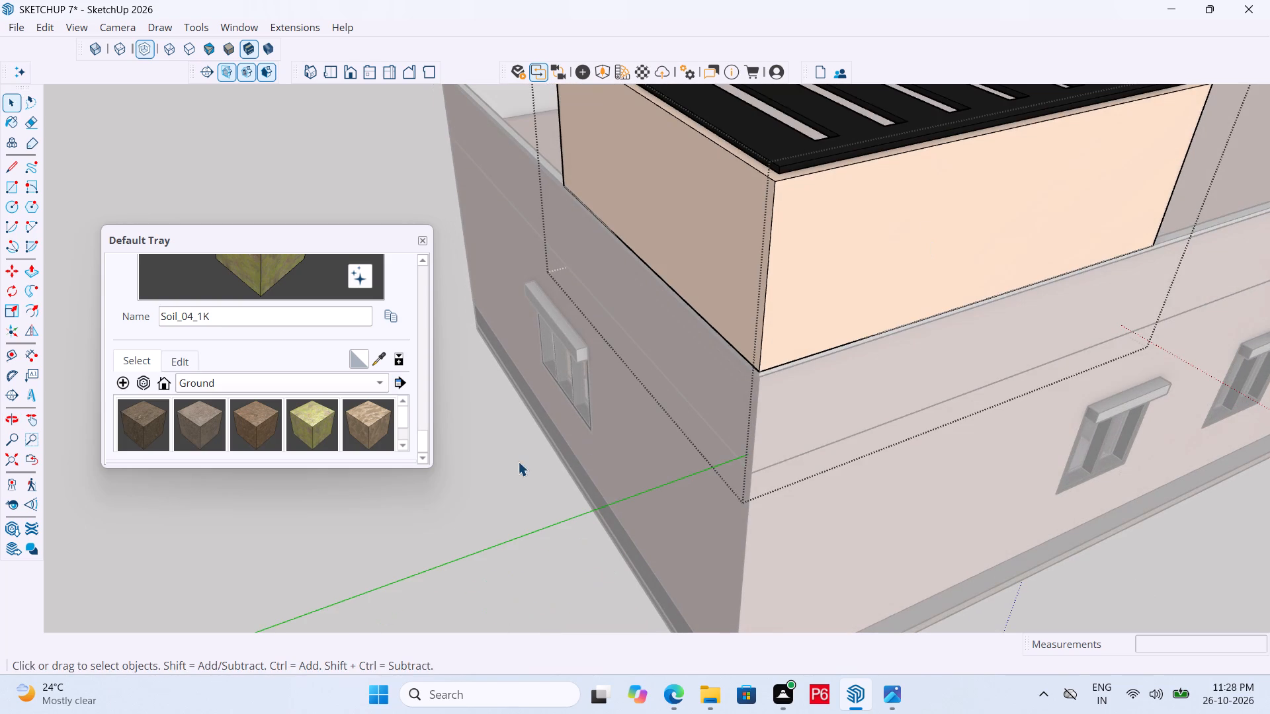
{"action": "left_click", "coordinate": [518, 461]}
Open the slotted roof slab for editing and pull its edge above the 15' wall outward about 4", flush with the wall's face.
{"action": "scroll", "coordinate": [771, 169], "scroll_direction": "up", "scroll_amount": 20}
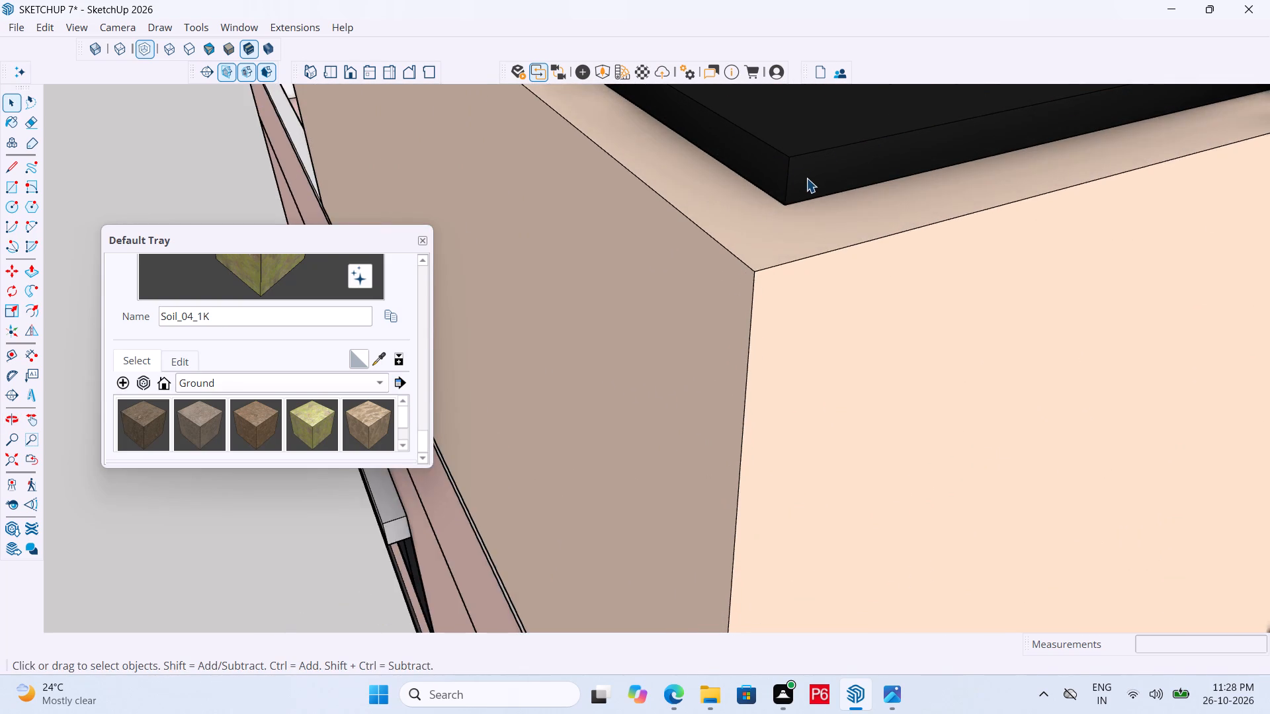
{"action": "double_click", "coordinate": [806, 178]}
{"action": "left_click", "coordinate": [814, 175]}
{"action": "double_click", "coordinate": [816, 175]}
{"action": "left_click", "coordinate": [816, 175]}
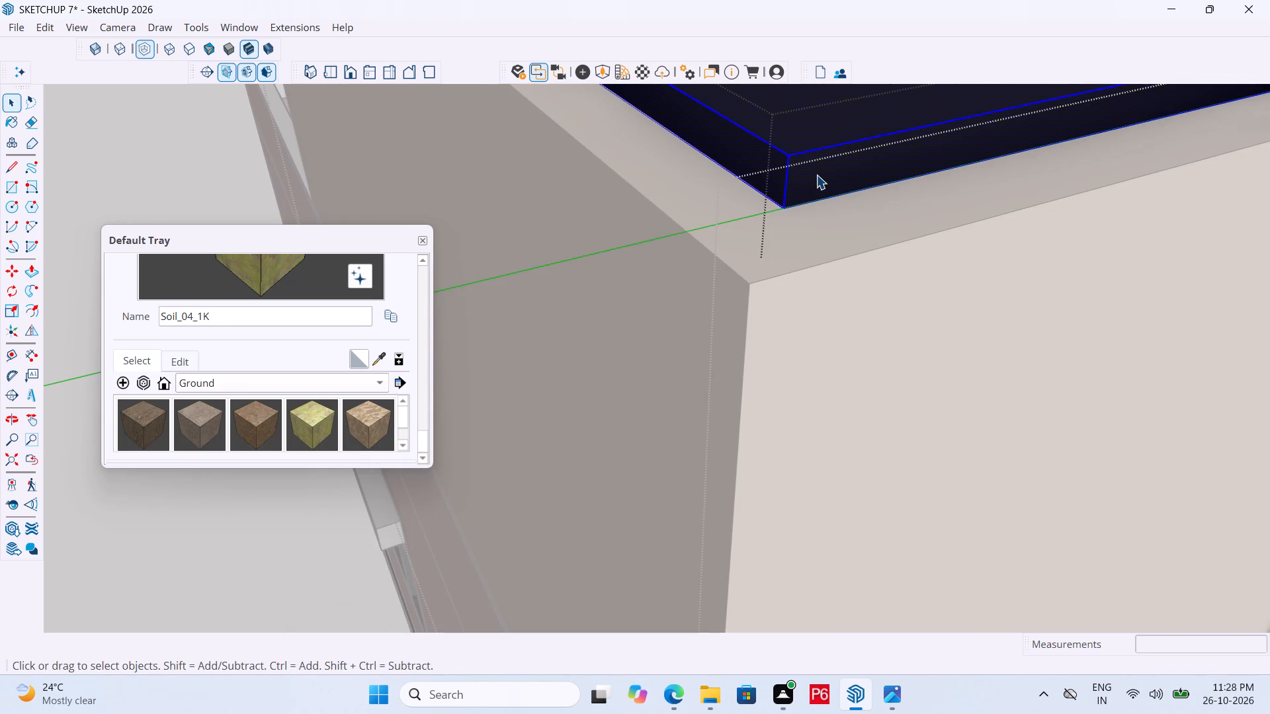
{"action": "key", "text": "p"}
{"action": "left_click", "coordinate": [816, 175]}
{"action": "left_click", "coordinate": [816, 171]}
{"action": "key", "text": "space"}
{"action": "double_click", "coordinate": [816, 173]}
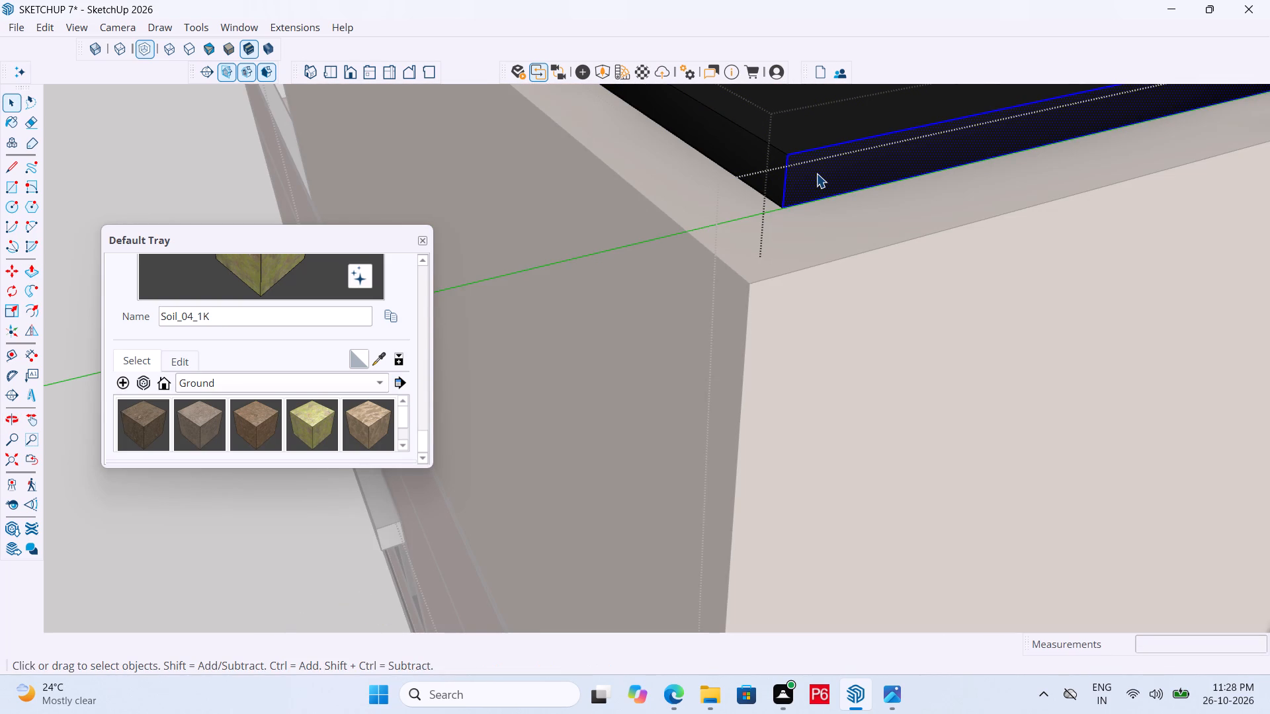
{"action": "key", "text": "p"}
{"action": "left_click", "coordinate": [816, 173]}
{"action": "left_click", "coordinate": [868, 284]}
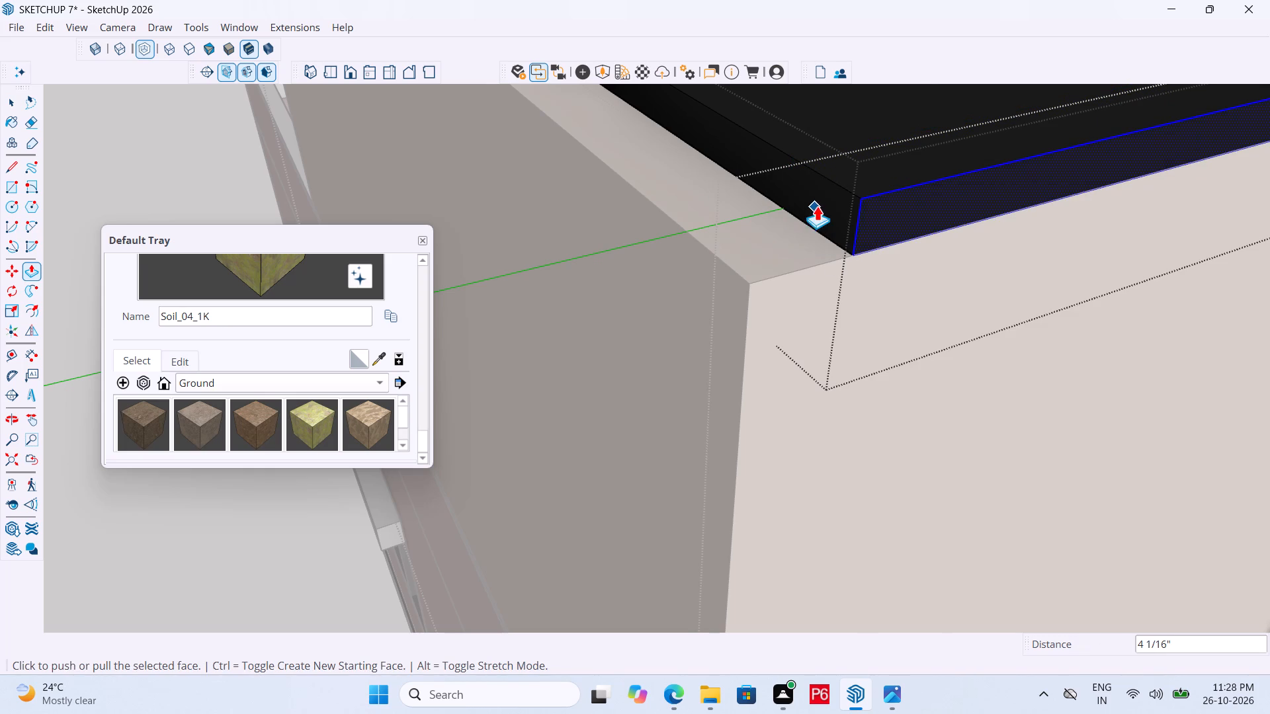
Pull the roof slab's edge above the 13' wall outward 4", flush with the wall's outer face.
{"action": "key", "text": "space"}
{"action": "left_click", "coordinate": [828, 216]}
{"action": "key", "text": "p"}
{"action": "left_click", "coordinate": [828, 216]}
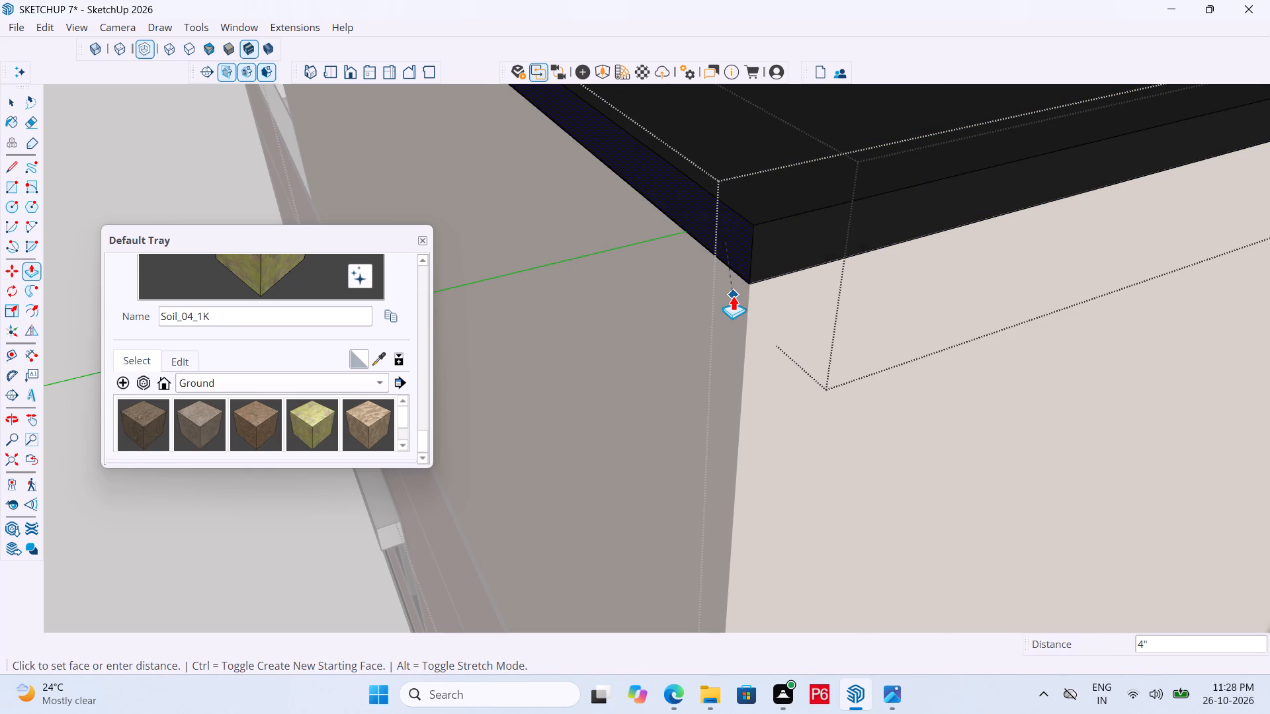
{"action": "left_click", "coordinate": [732, 296]}
{"action": "scroll", "coordinate": [861, 294], "scroll_direction": "down", "scroll_amount": 14}
Save the model.
{"action": "key", "text": "ctrl+s"}
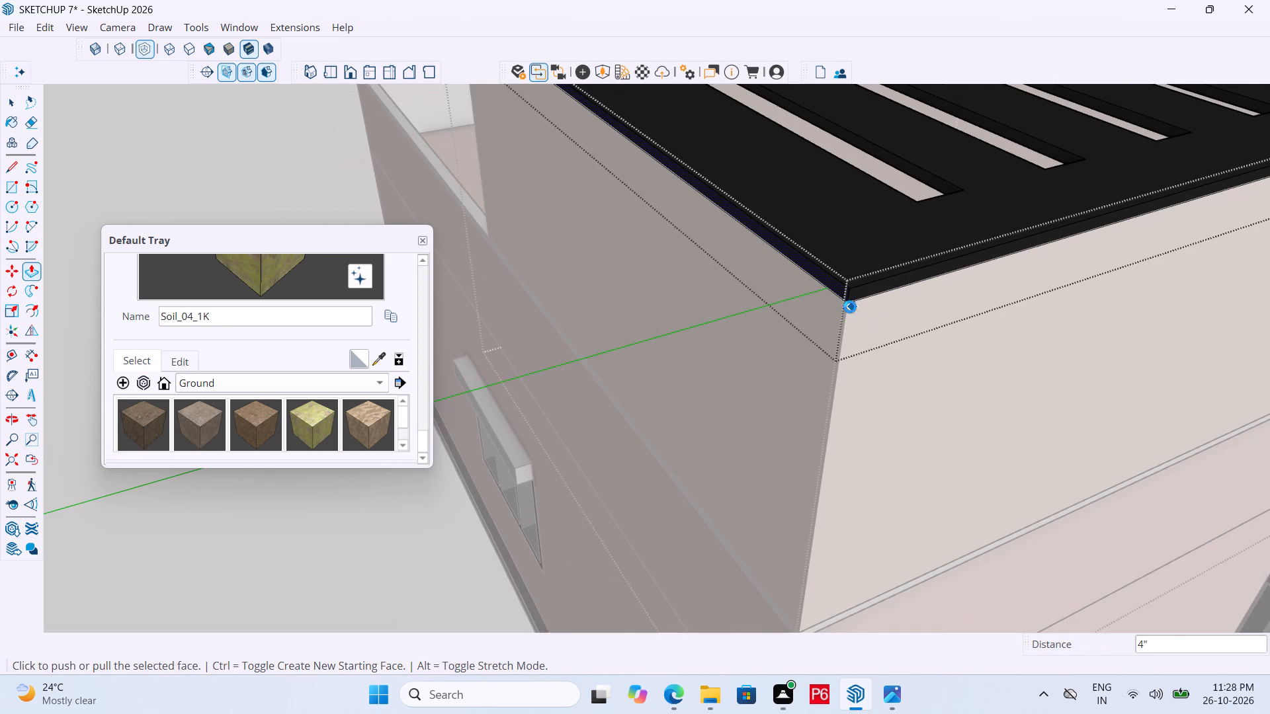
Save the model.
{"action": "key", "text": "ctrl+s"}
{"action": "key", "text": "ctrl+s"}
{"action": "key", "text": "ctrl+s"}
{"action": "key", "text": "ctrl+s"}
{"action": "key", "text": "ctrl+s"}
{"action": "key", "text": "ctrl+s"}
{"action": "key", "text": "ctrl+s"}
Finish editing the slotted roof slab, returning to the rooftop room's group.
{"action": "scroll", "coordinate": [807, 323], "scroll_direction": "down", "scroll_amount": 5, "text": "ctrl"}
{"action": "key", "text": "space"}
{"action": "scroll", "coordinate": [767, 310], "scroll_direction": "down", "scroll_amount": 3}
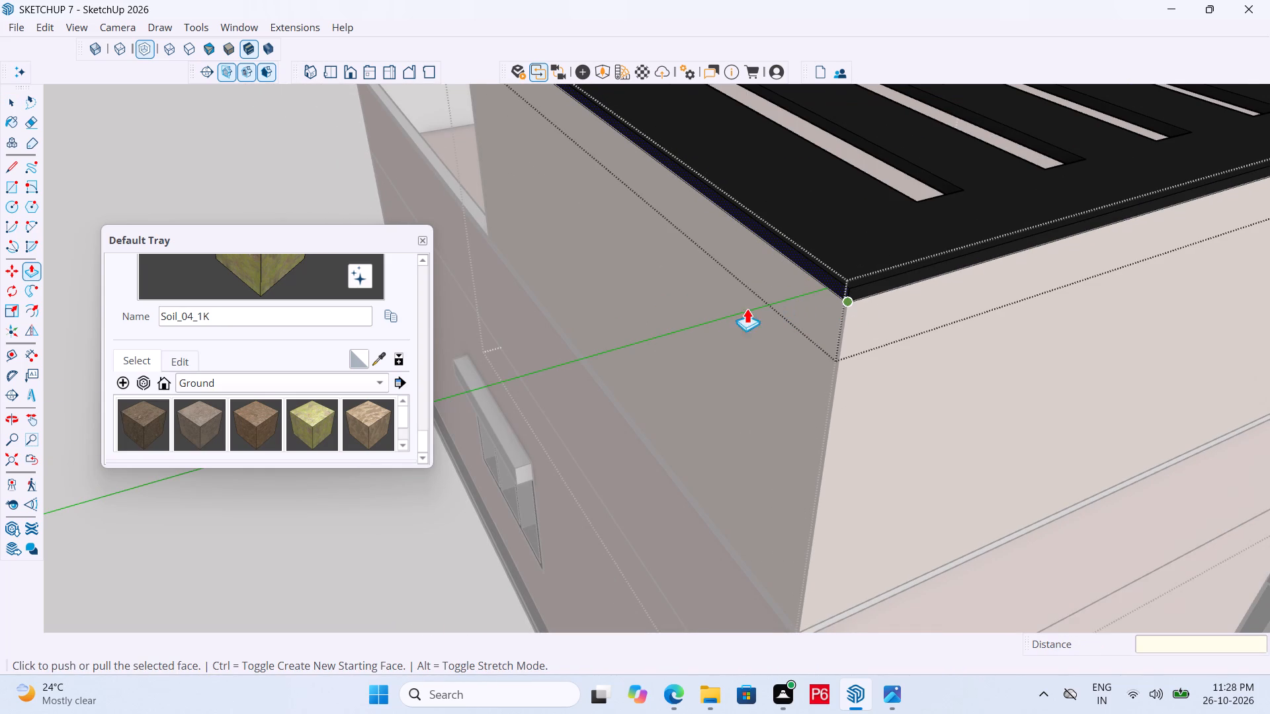
{"action": "scroll", "coordinate": [747, 308], "scroll_direction": "down", "scroll_amount": 4}
{"action": "scroll", "coordinate": [804, 278], "scroll_direction": "down", "scroll_amount": 7}
{"action": "scroll", "coordinate": [626, 313], "scroll_direction": "down", "scroll_amount": 6}
{"action": "middle_click_drag", "start_coordinate": [622, 340], "coordinate": [1269, 371]}
{"action": "scroll", "coordinate": [1269, 401], "scroll_direction": "up", "scroll_amount": 1}
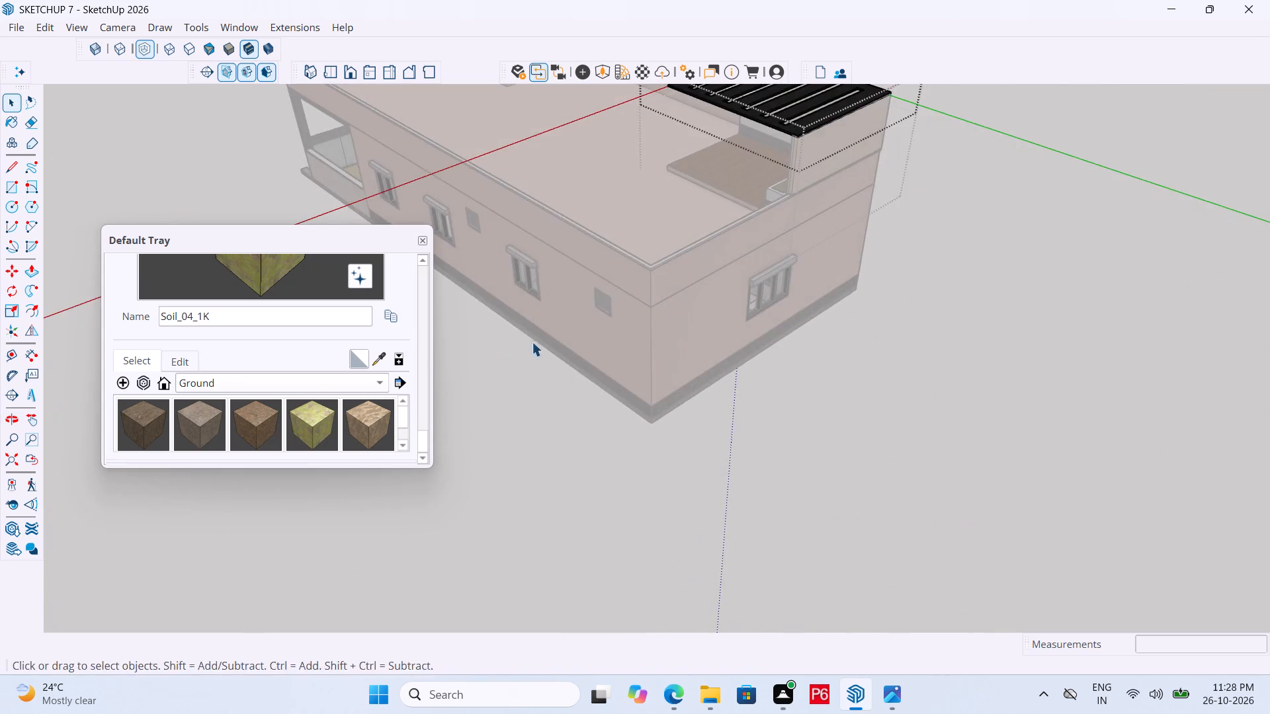
{"action": "middle_click_drag", "start_coordinate": [502, 342], "coordinate": [1020, 196]}
{"action": "key", "text": "space"}
{"action": "left_click", "coordinate": [977, 285]}
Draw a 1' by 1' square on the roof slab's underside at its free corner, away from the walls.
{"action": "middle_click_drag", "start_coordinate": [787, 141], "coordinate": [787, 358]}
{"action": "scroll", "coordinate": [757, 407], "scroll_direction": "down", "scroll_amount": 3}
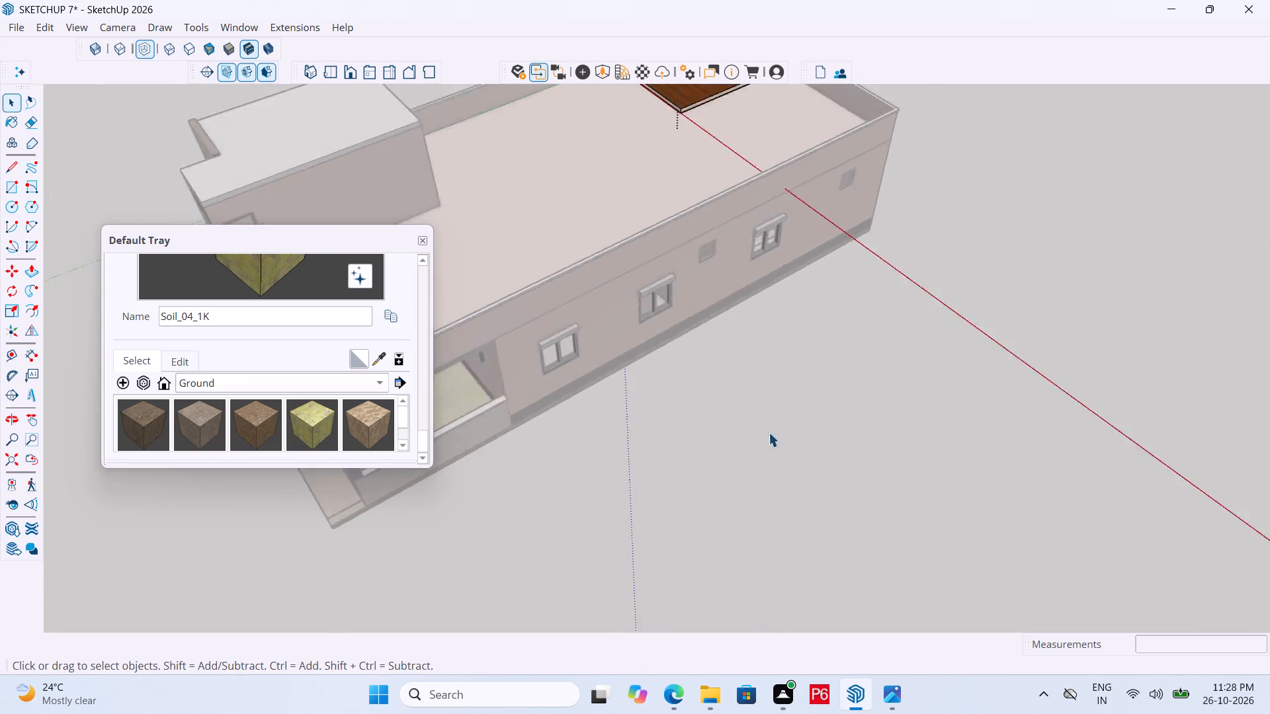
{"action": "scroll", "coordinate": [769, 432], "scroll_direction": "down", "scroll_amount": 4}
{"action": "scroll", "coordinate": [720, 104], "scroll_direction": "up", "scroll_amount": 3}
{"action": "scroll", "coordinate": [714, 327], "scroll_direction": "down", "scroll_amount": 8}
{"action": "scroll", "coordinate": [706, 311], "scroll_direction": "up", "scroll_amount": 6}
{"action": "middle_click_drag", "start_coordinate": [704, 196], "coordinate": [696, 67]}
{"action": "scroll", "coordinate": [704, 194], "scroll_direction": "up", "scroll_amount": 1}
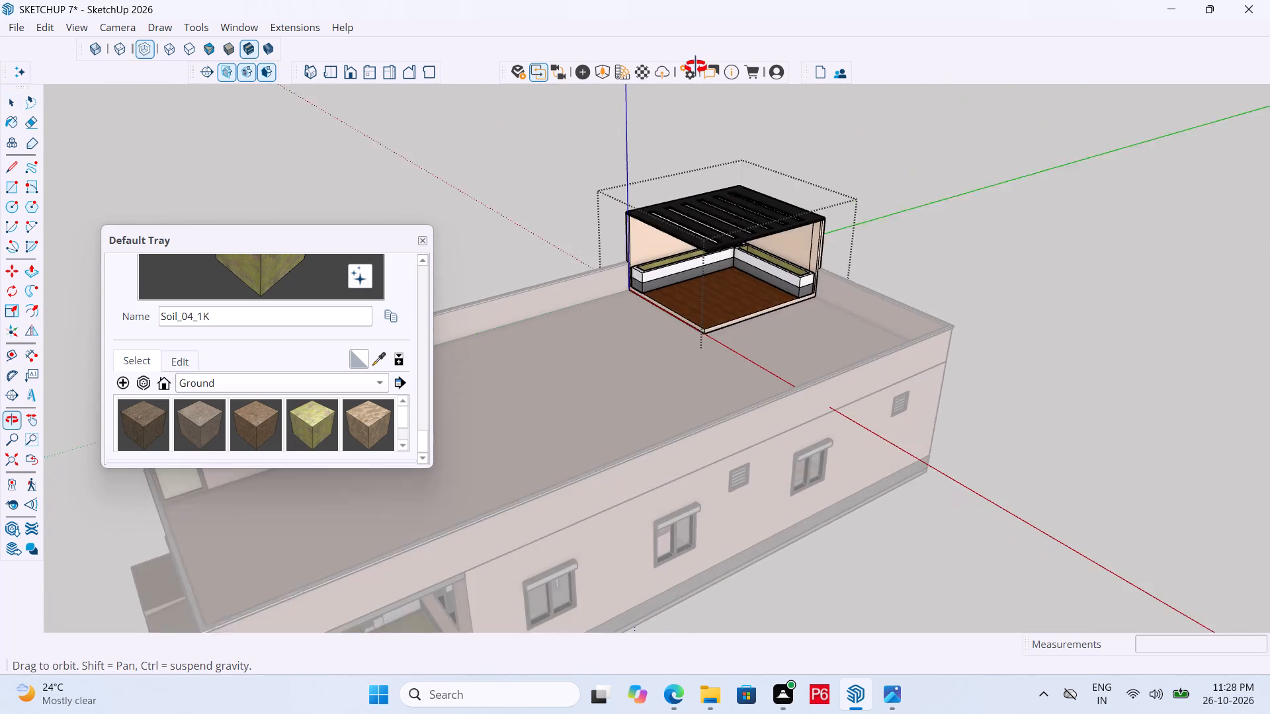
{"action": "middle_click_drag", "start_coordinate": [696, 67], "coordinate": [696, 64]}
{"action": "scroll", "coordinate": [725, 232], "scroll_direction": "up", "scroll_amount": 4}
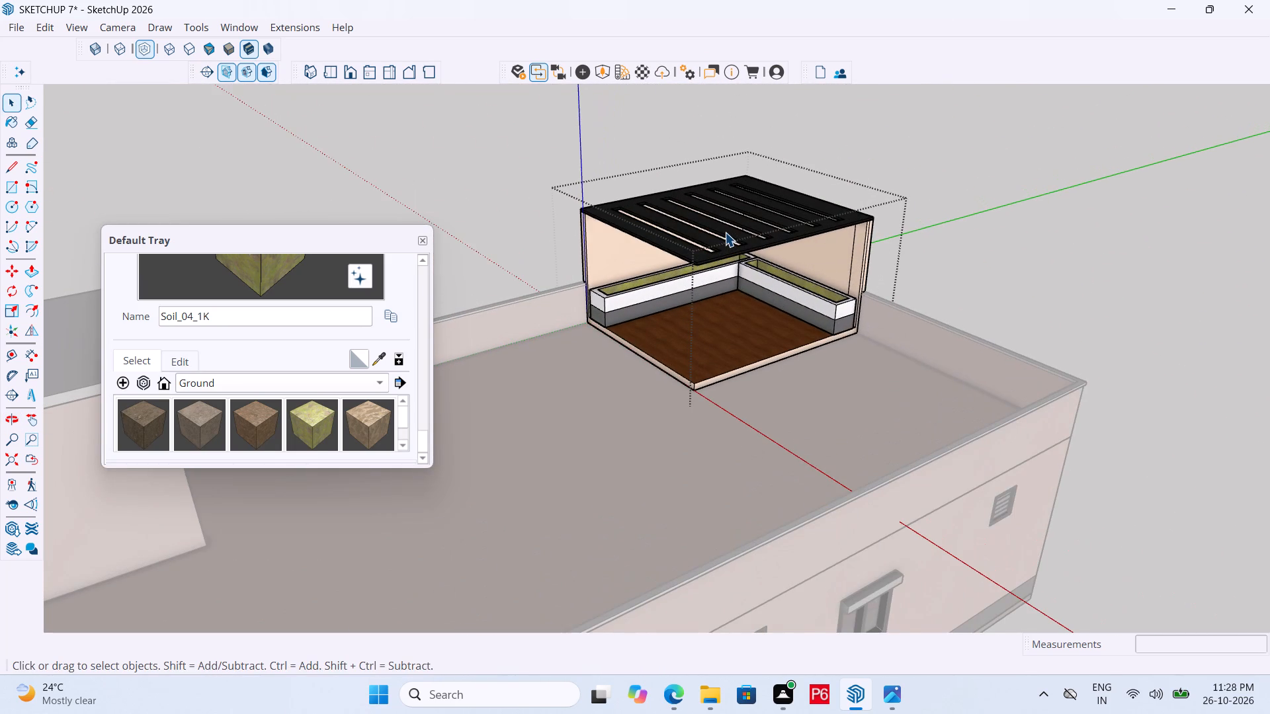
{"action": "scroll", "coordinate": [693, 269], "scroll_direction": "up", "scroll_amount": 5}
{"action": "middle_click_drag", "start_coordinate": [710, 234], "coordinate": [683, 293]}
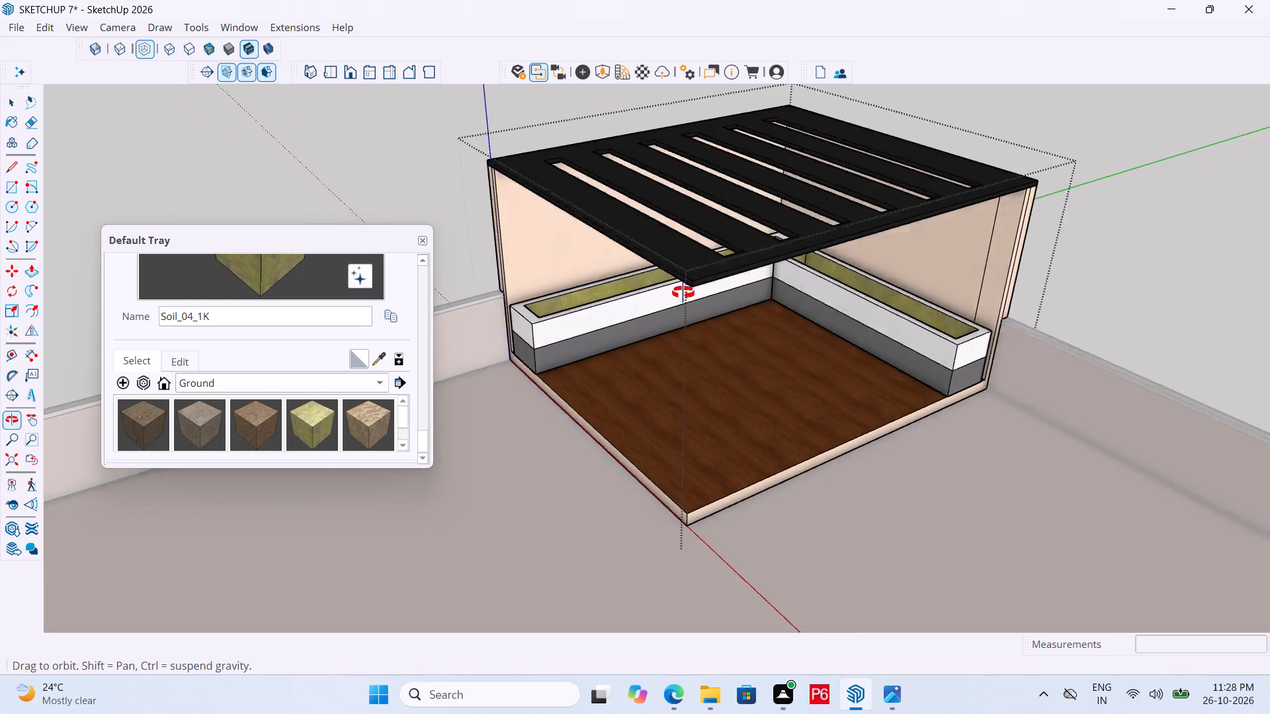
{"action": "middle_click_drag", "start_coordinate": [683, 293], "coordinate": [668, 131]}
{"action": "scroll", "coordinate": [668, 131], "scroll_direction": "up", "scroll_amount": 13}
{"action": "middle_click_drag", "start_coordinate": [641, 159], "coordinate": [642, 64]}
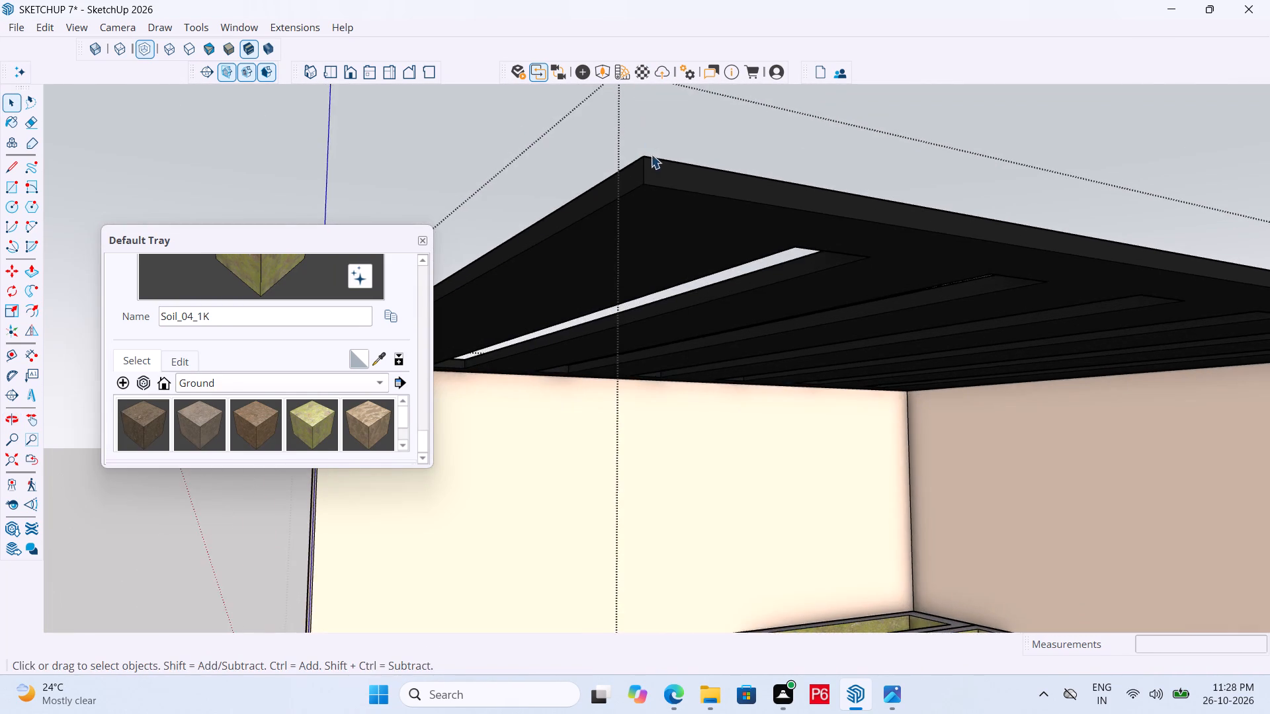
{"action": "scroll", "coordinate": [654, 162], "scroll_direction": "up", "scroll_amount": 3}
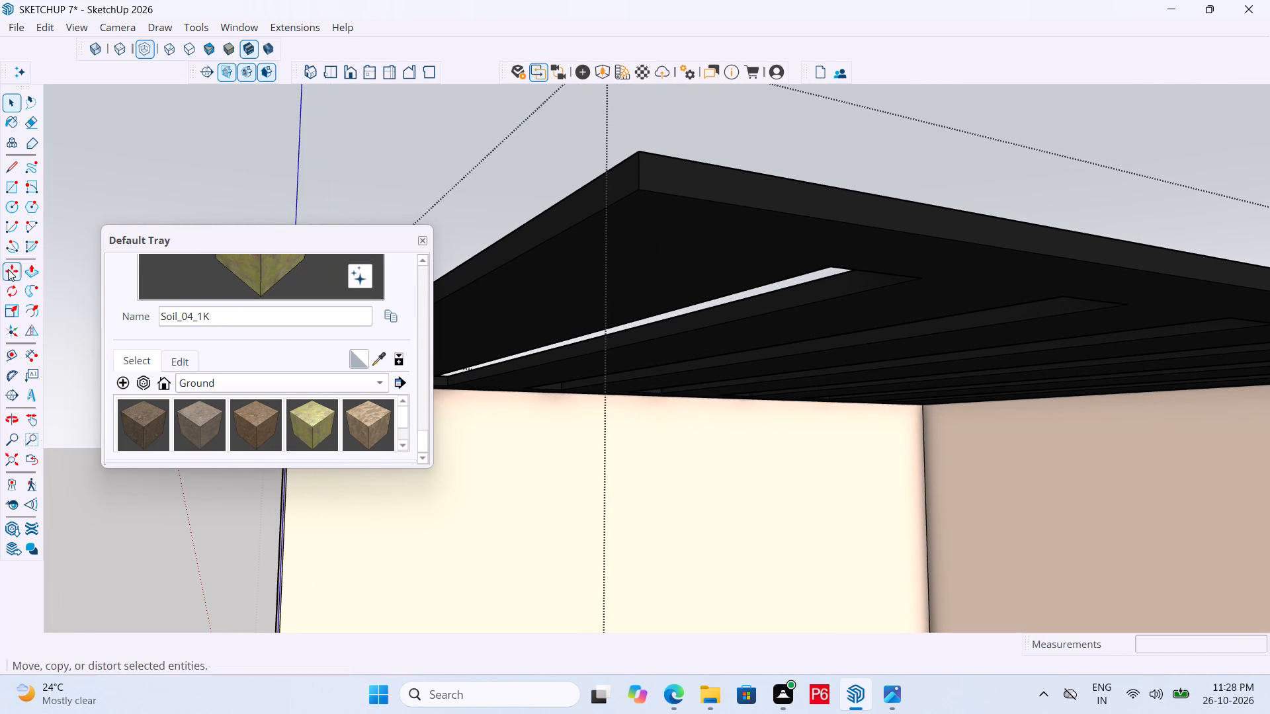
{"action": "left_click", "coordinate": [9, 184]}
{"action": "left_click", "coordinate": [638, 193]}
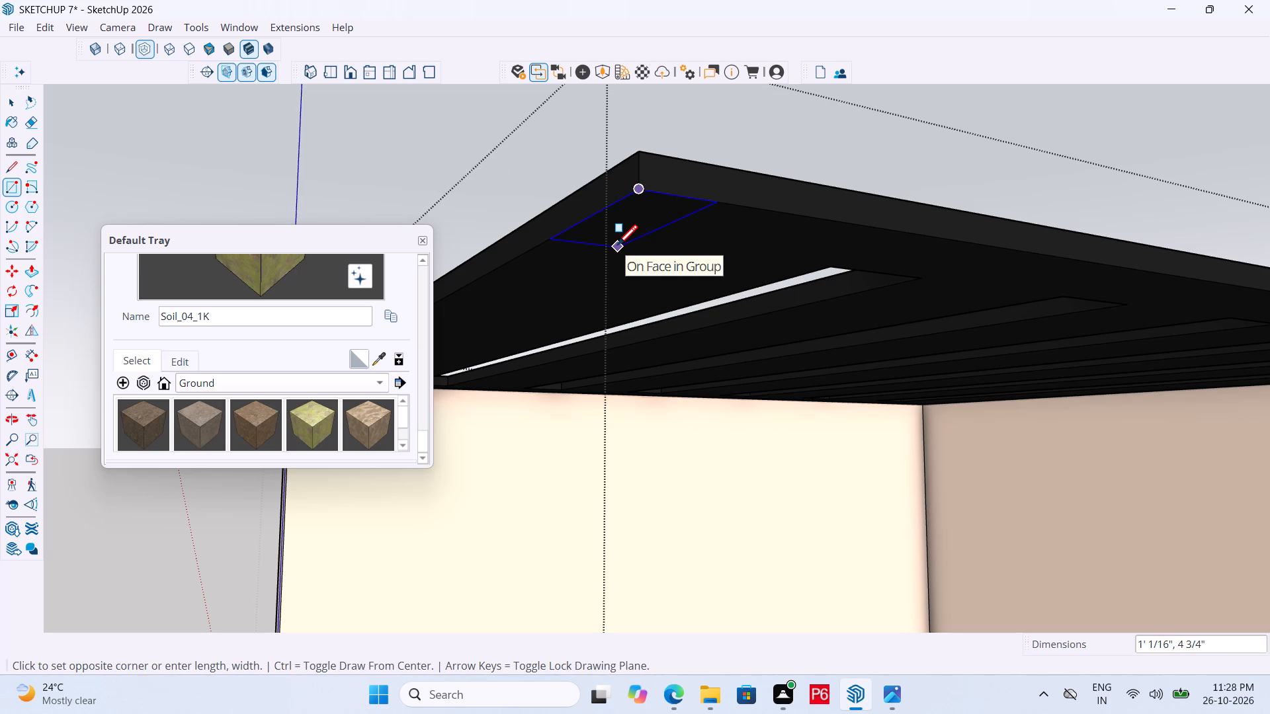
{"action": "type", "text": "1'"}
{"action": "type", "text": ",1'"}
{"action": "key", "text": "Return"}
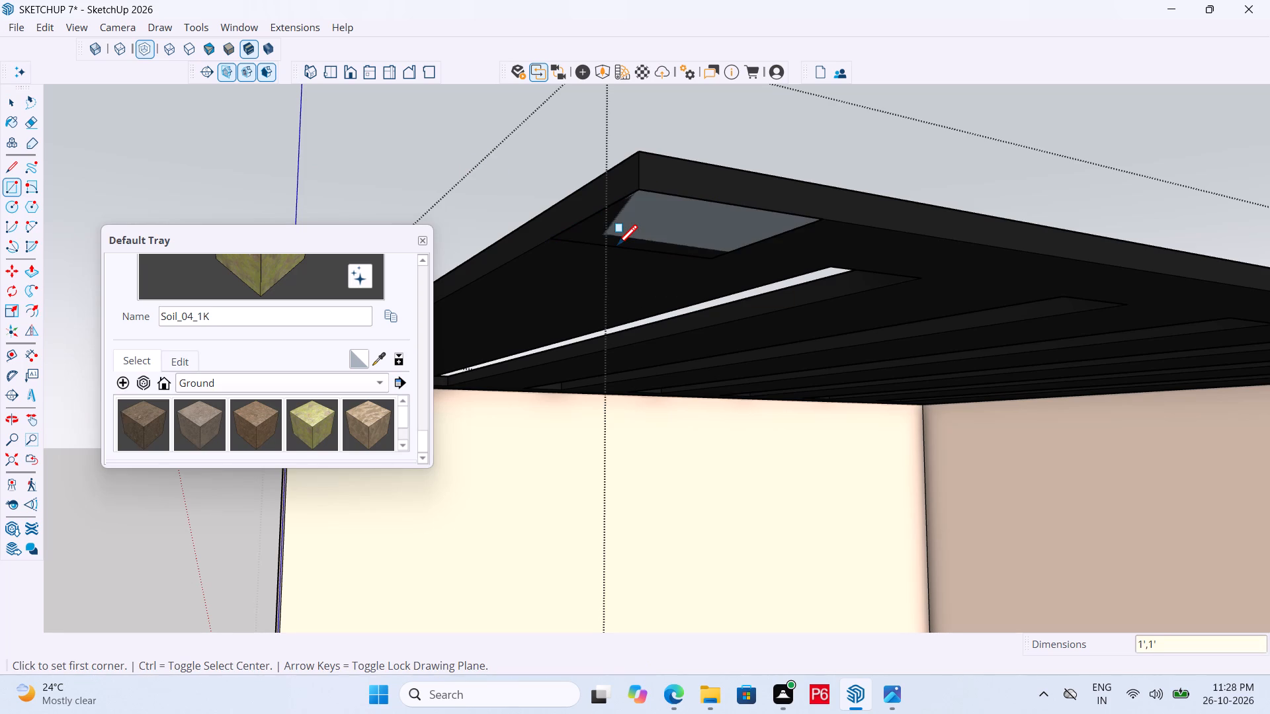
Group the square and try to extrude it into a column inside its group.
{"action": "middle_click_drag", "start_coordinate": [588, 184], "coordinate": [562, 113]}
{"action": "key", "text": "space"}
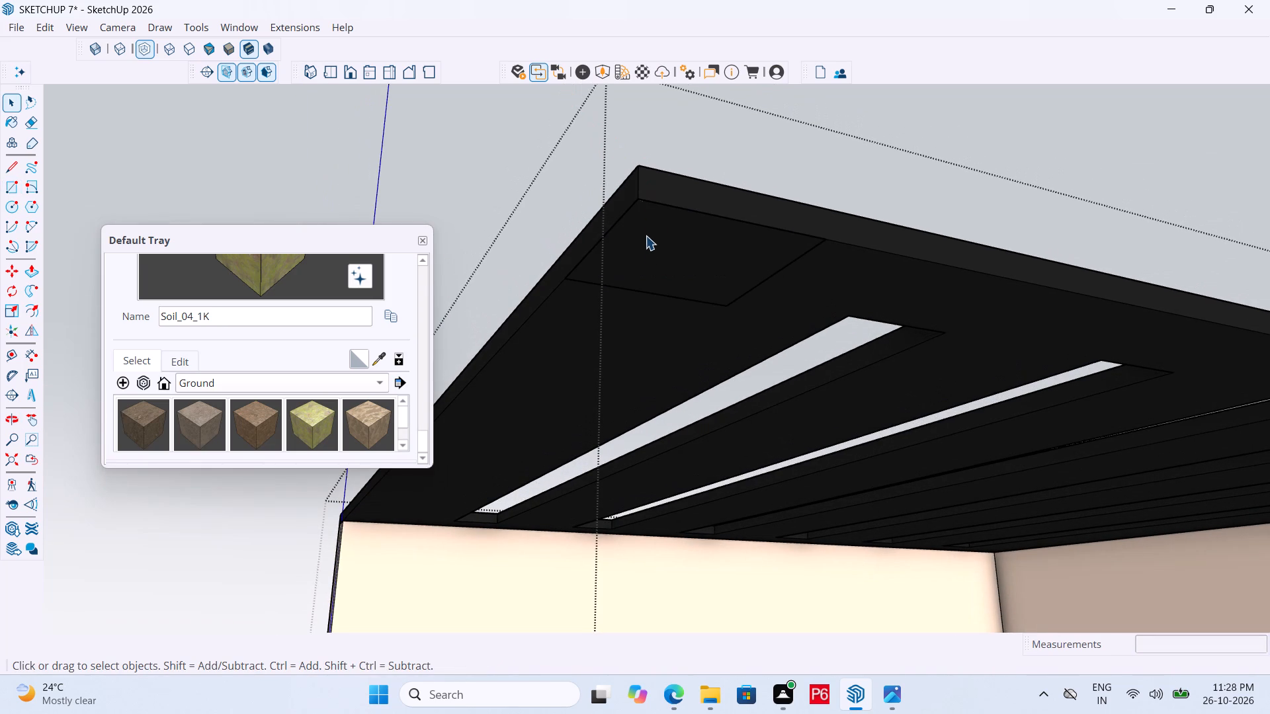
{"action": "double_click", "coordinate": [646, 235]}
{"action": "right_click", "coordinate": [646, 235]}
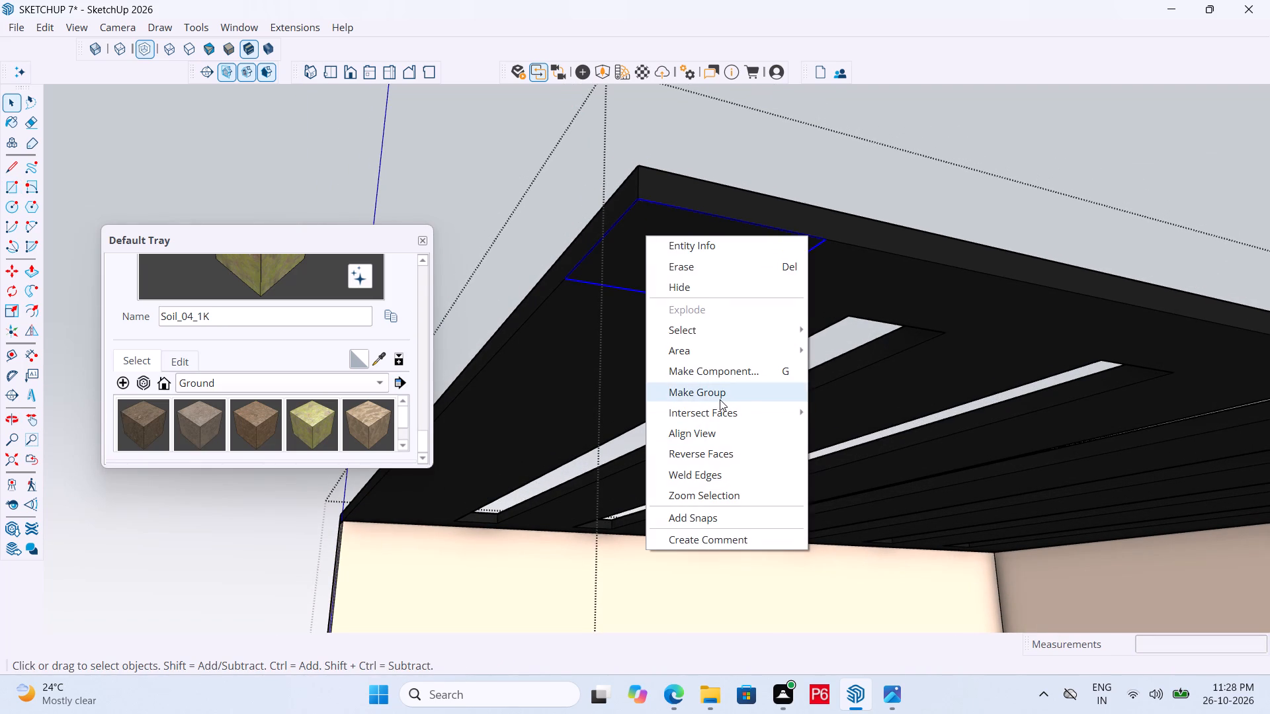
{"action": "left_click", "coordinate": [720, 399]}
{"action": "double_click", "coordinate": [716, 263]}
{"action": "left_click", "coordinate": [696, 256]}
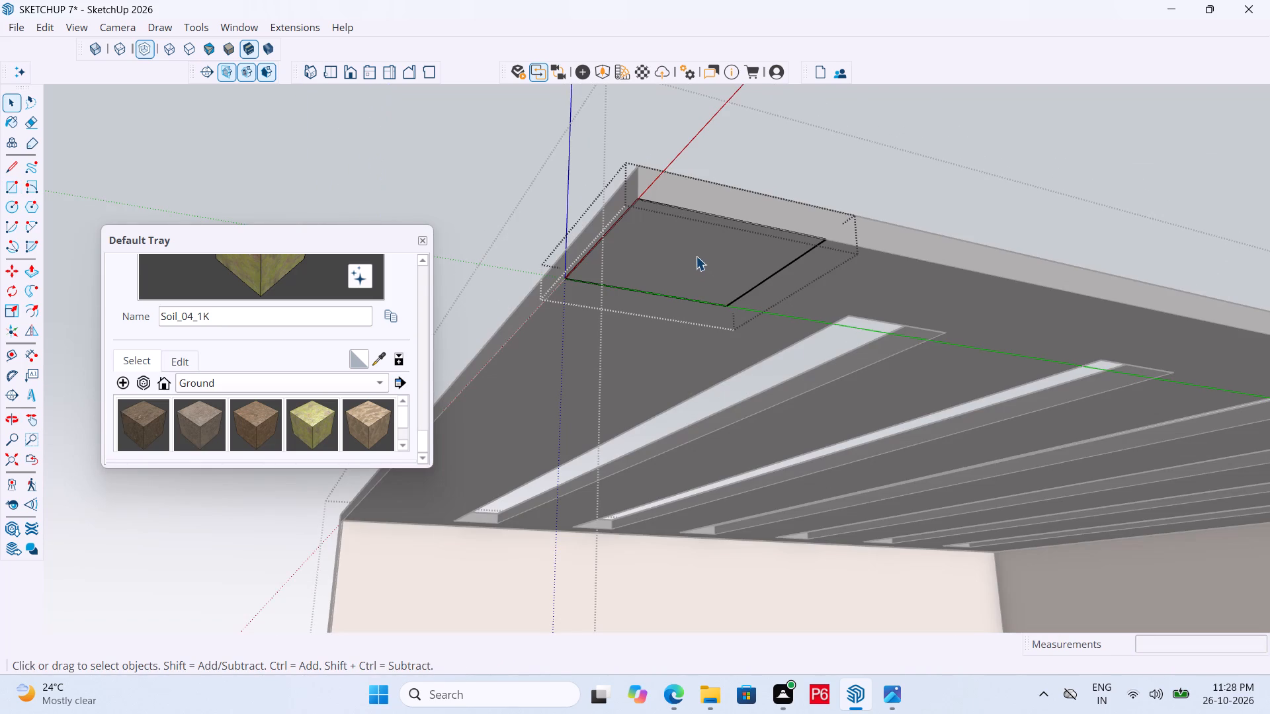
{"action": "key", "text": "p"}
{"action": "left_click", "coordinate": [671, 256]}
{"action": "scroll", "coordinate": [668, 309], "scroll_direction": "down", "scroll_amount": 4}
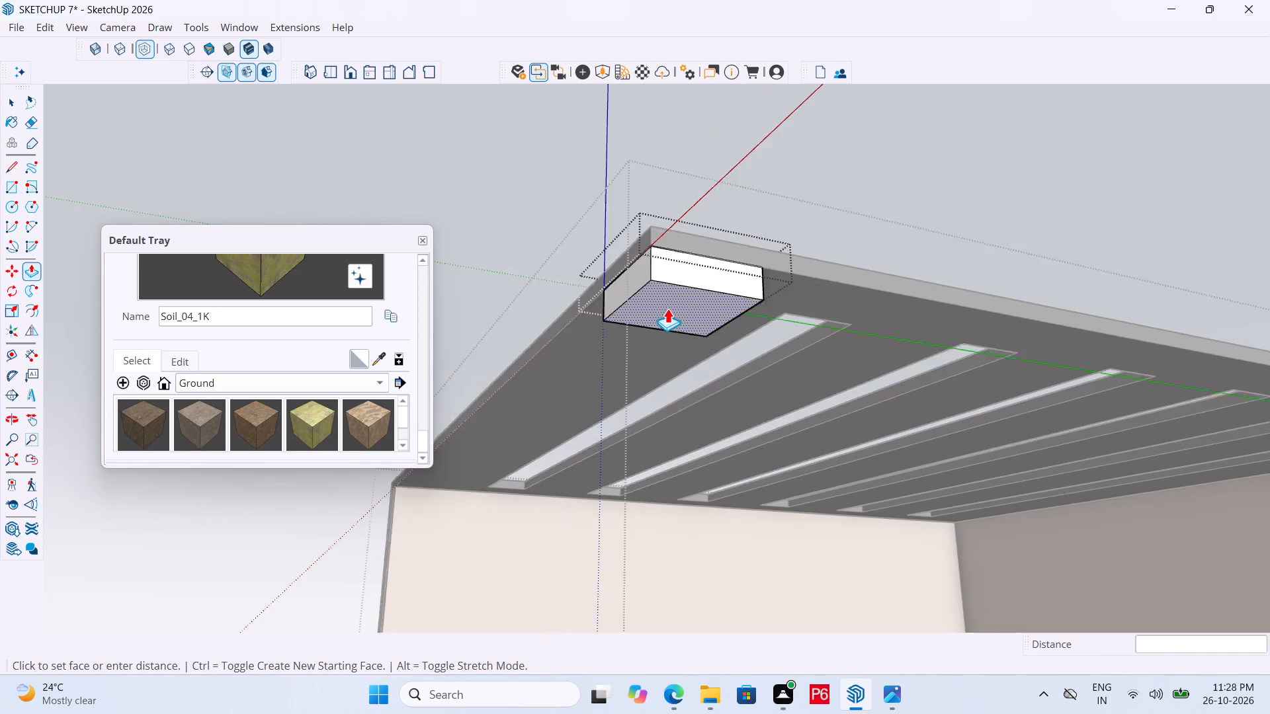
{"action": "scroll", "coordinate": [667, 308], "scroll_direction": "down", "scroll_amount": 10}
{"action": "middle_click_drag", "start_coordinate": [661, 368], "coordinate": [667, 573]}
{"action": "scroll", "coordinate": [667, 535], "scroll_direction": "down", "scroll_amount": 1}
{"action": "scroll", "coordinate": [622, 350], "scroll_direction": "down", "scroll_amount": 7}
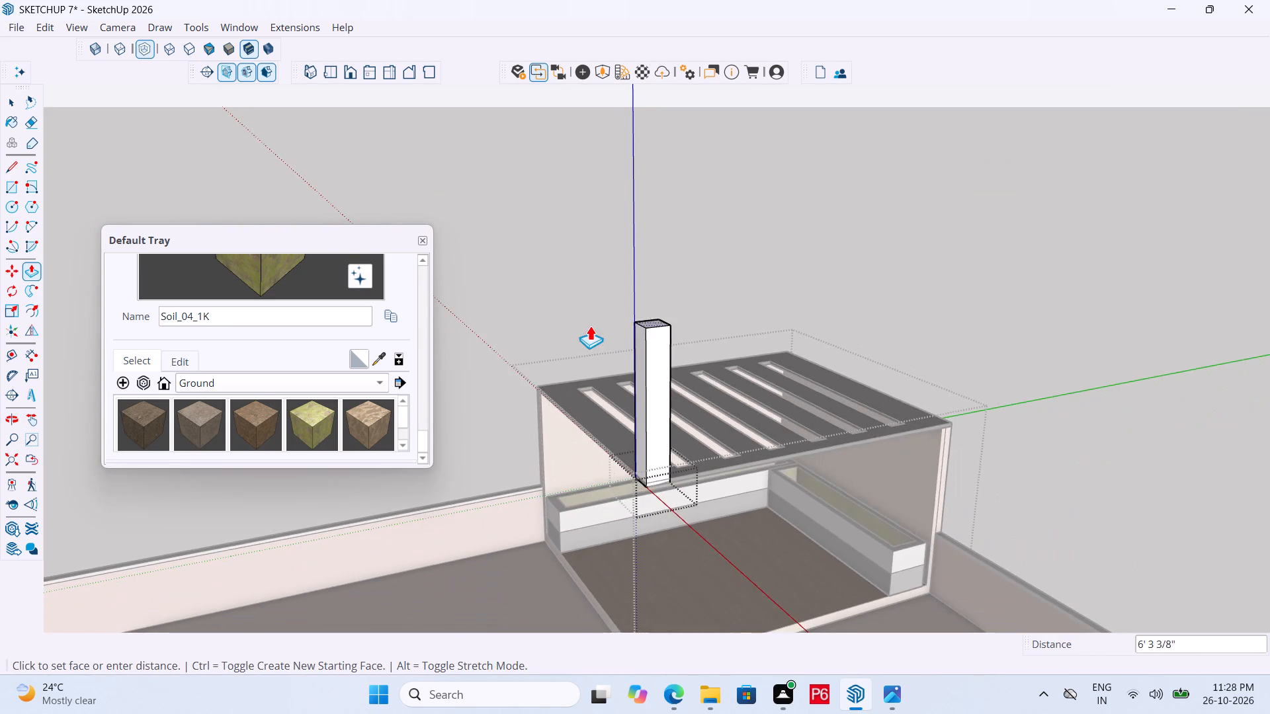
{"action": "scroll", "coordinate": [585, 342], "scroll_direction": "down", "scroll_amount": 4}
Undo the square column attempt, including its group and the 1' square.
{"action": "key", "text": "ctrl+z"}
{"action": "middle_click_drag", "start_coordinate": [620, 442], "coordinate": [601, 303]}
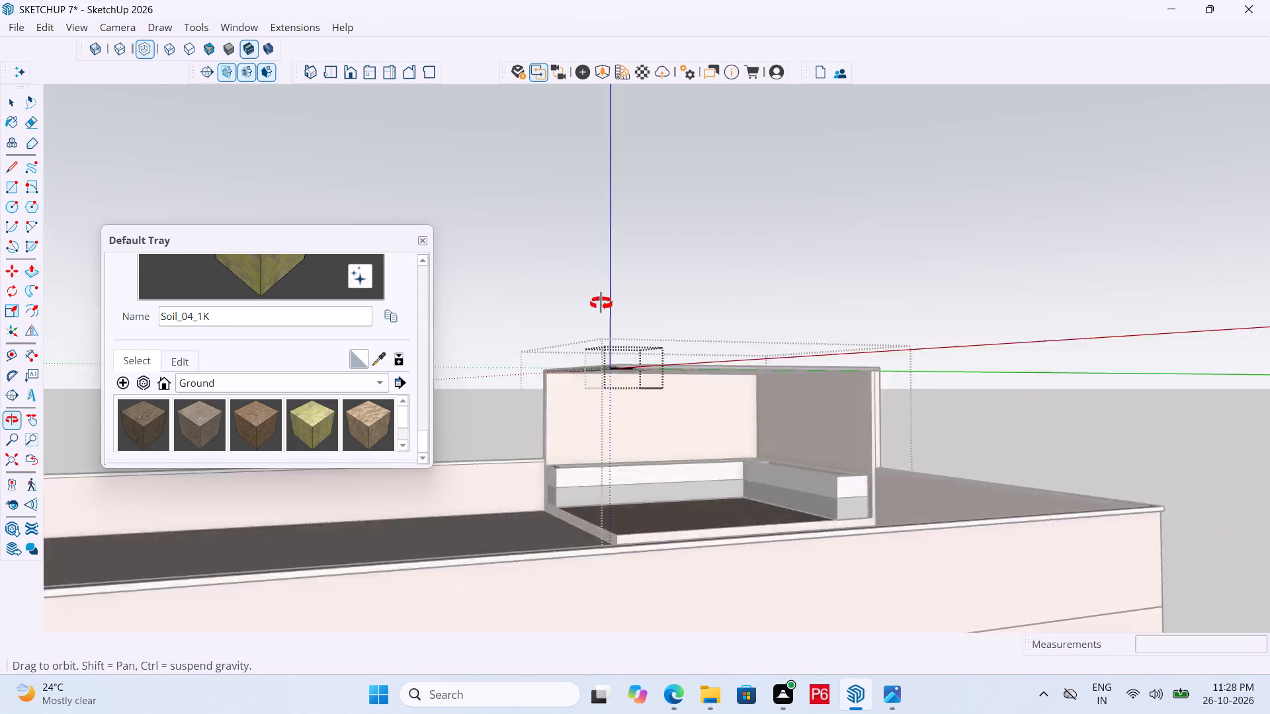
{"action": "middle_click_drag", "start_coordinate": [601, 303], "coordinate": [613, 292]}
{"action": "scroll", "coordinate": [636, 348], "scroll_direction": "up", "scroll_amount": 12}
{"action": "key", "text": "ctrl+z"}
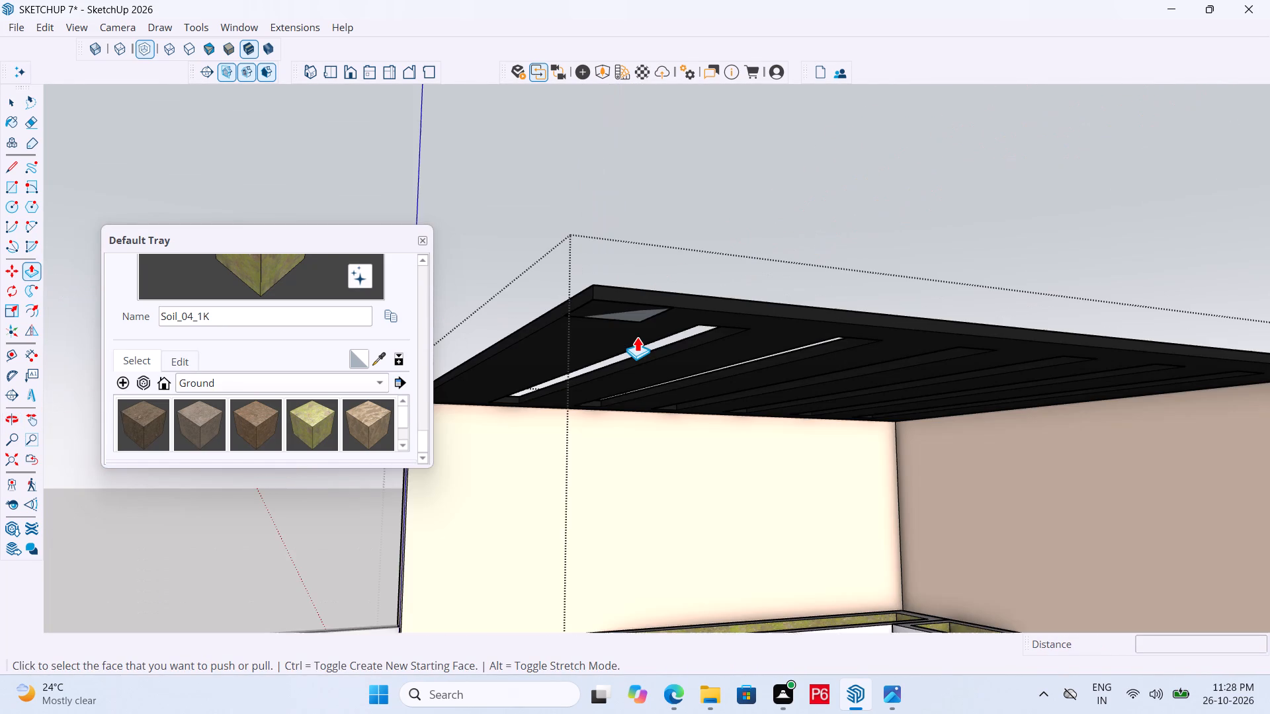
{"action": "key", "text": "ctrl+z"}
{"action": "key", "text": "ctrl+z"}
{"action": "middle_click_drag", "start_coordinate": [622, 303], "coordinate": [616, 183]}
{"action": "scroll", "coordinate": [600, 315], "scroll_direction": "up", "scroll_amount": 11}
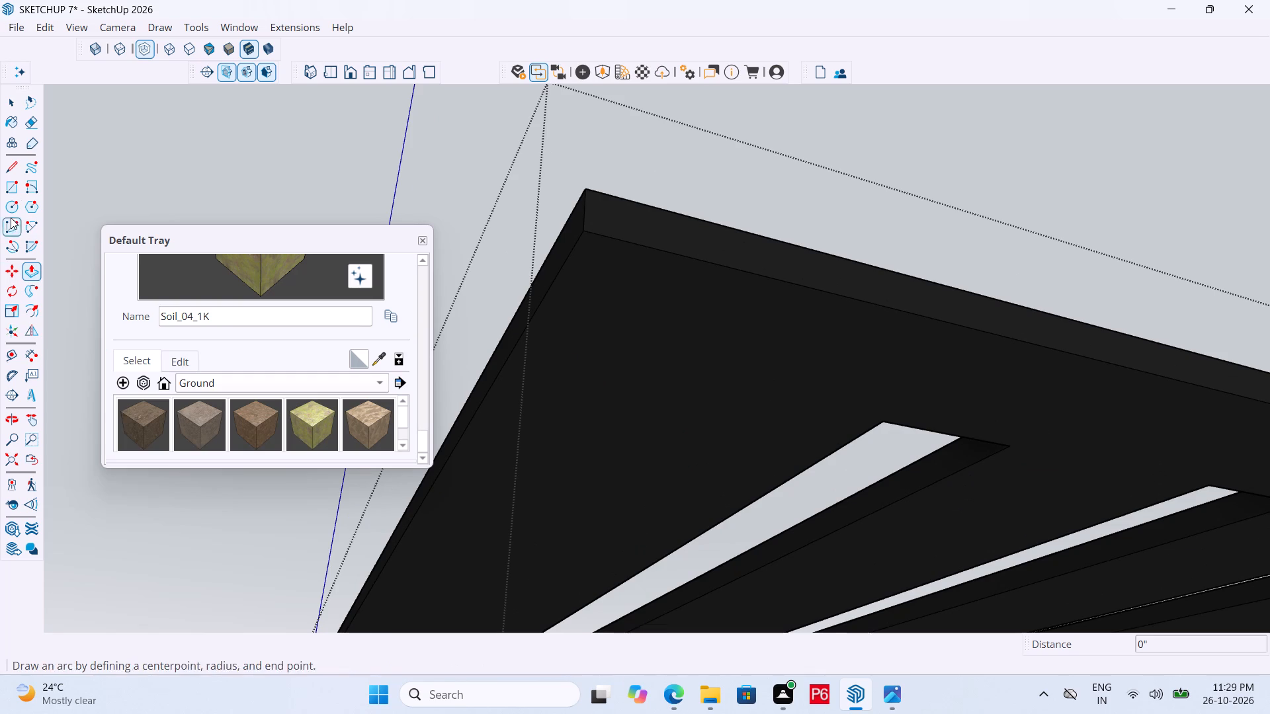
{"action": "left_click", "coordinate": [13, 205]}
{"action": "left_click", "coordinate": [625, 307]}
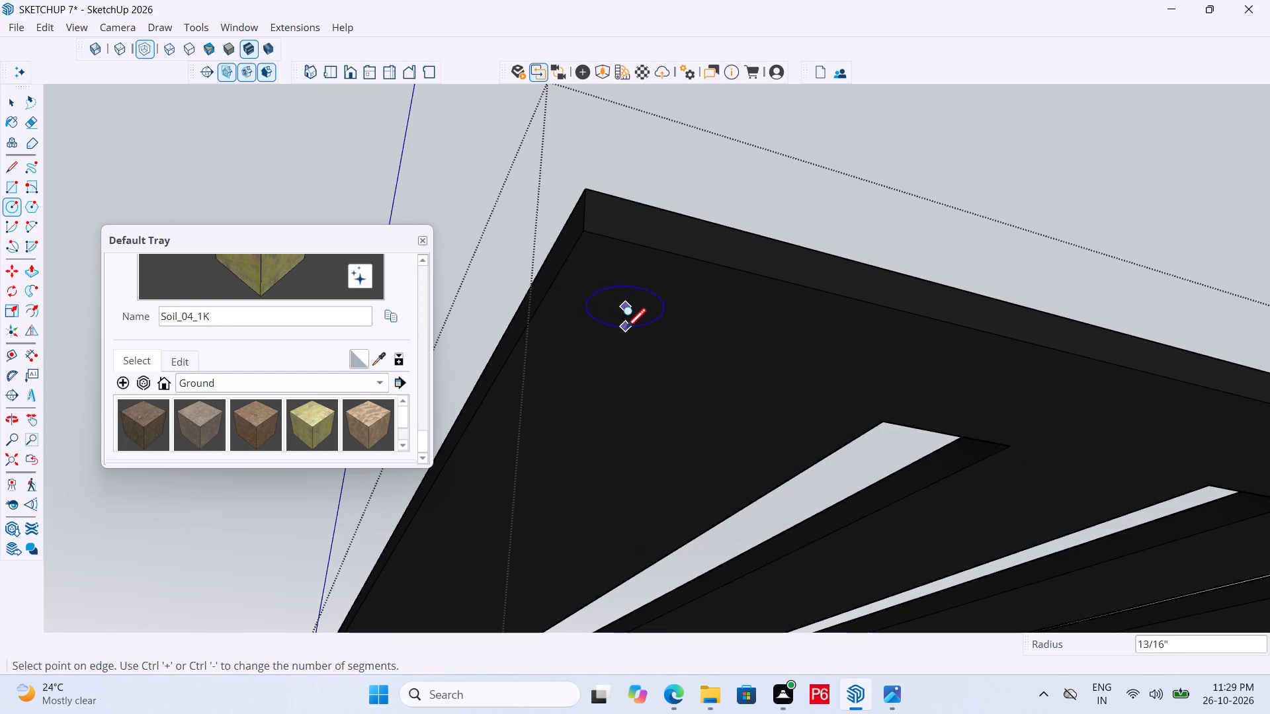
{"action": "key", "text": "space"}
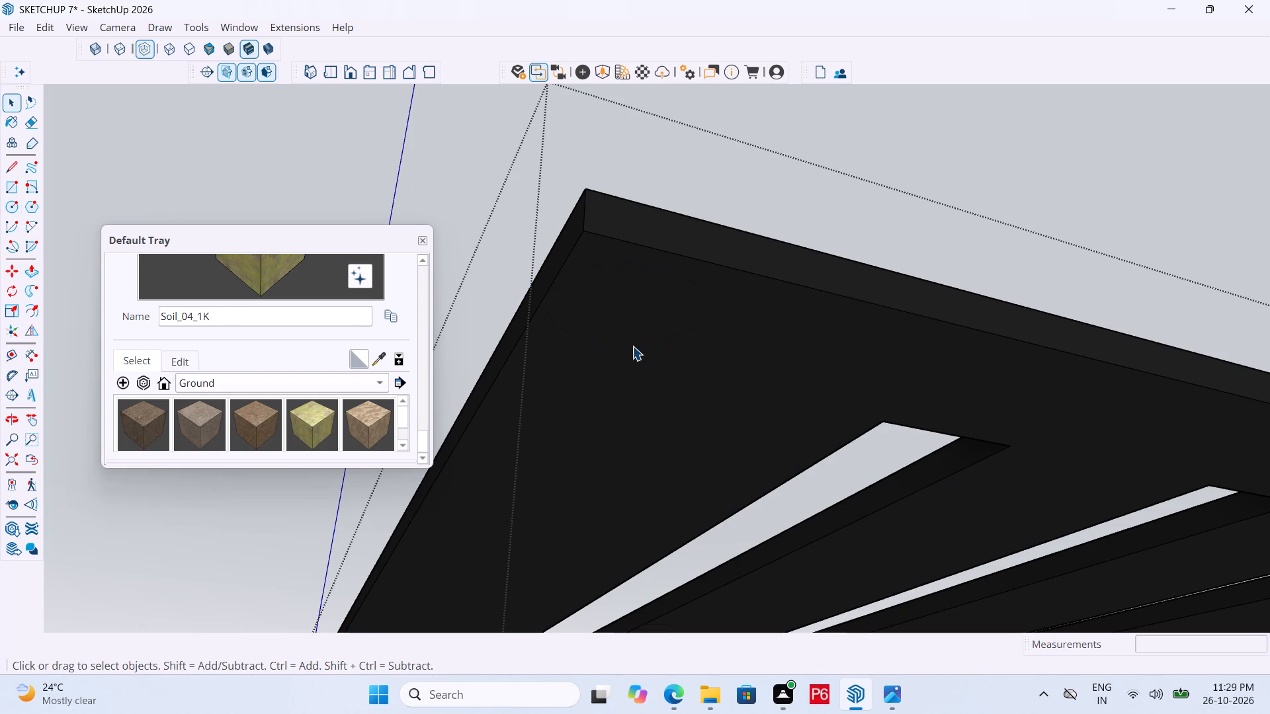
Draw a circle with a radius of about 3 1/8" on the roof slab's underside near the free corner.
{"action": "middle_click_drag", "start_coordinate": [649, 313], "coordinate": [628, 272]}
{"action": "scroll", "coordinate": [702, 311], "scroll_direction": "up", "scroll_amount": 3}
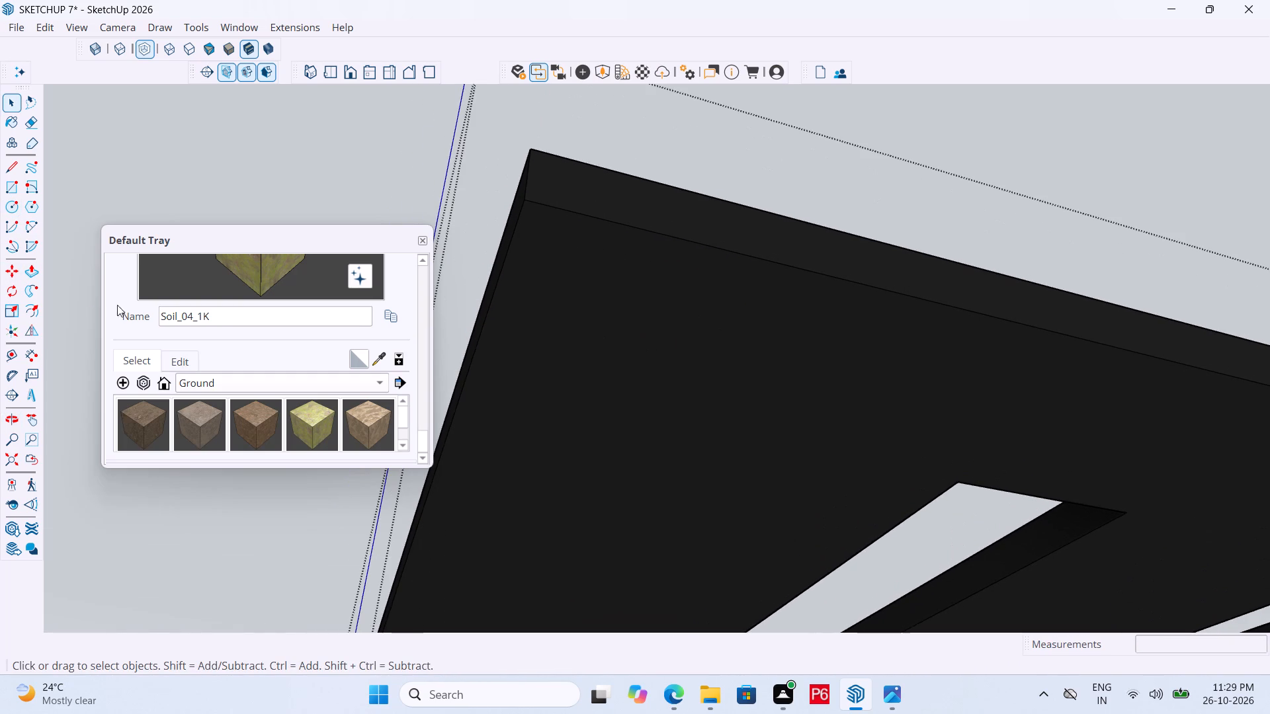
{"action": "left_click", "coordinate": [11, 205]}
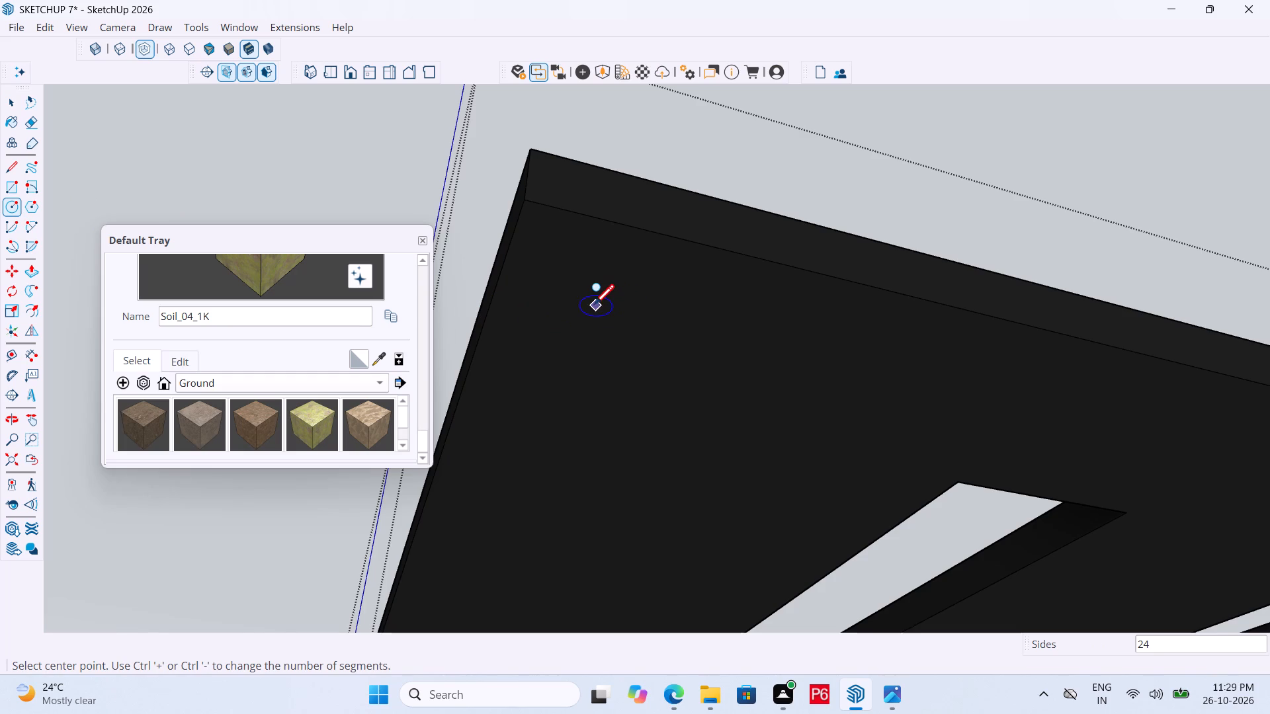
{"action": "left_click", "coordinate": [603, 305]}
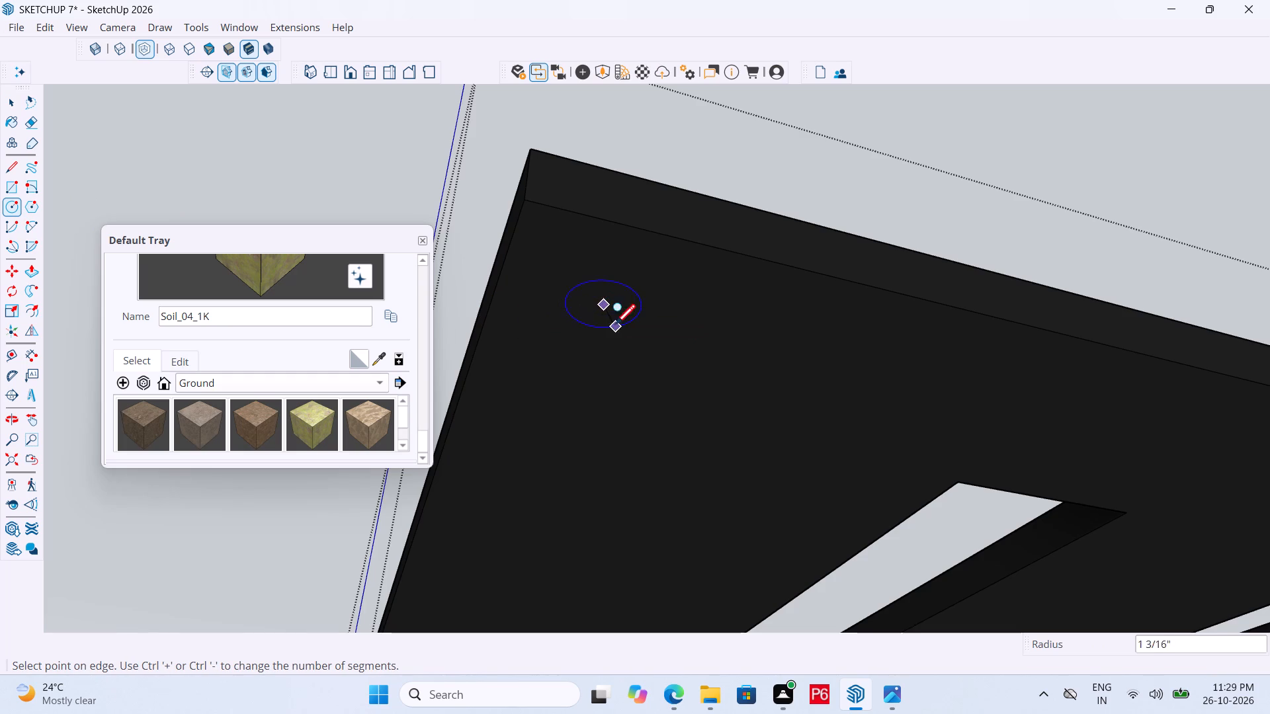
{"action": "left_click", "coordinate": [622, 237]}
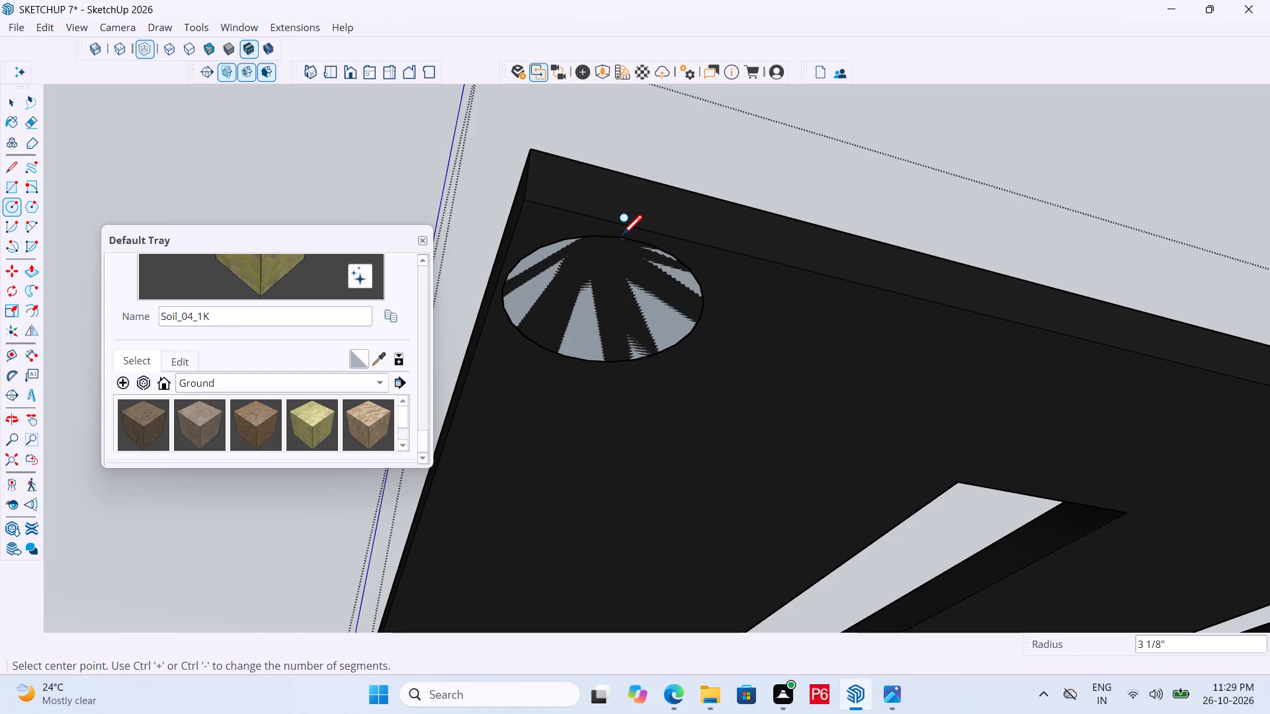
Group the circle with its face and open the new group for editing.
{"action": "key", "text": "space"}
{"action": "double_click", "coordinate": [609, 303]}
{"action": "right_click", "coordinate": [609, 303]}
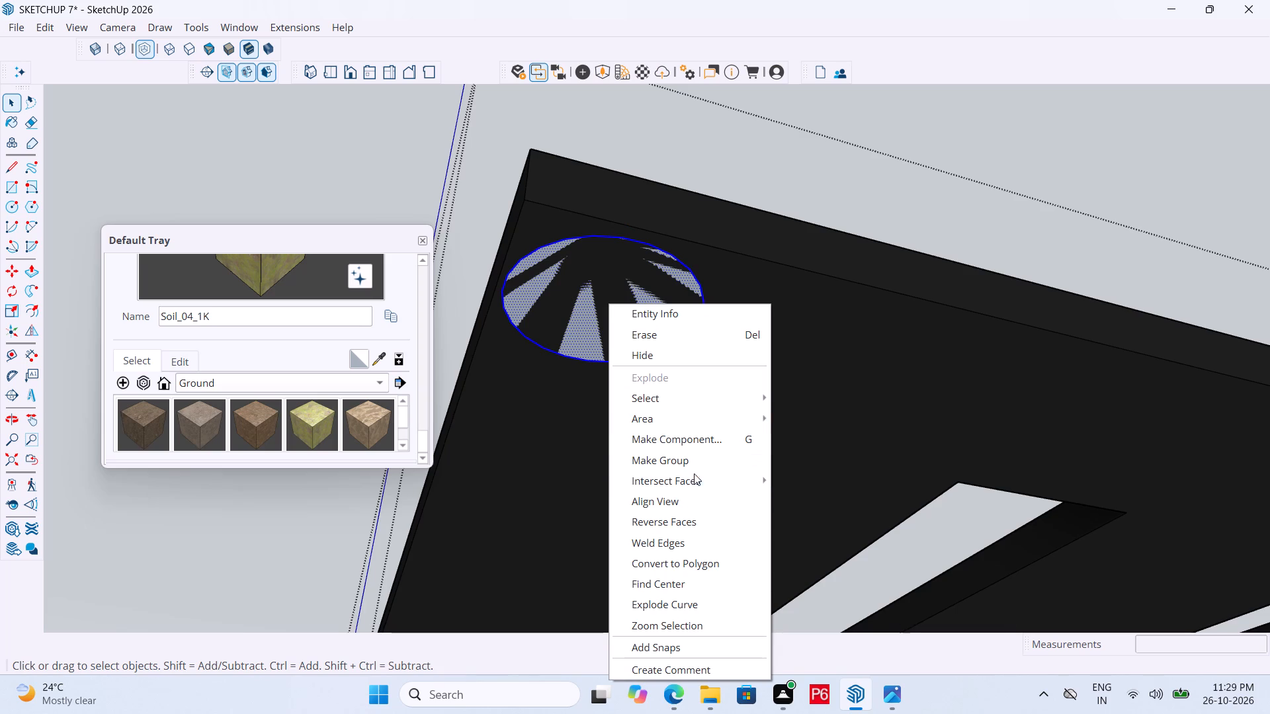
{"action": "left_click", "coordinate": [701, 457]}
{"action": "double_click", "coordinate": [573, 272]}
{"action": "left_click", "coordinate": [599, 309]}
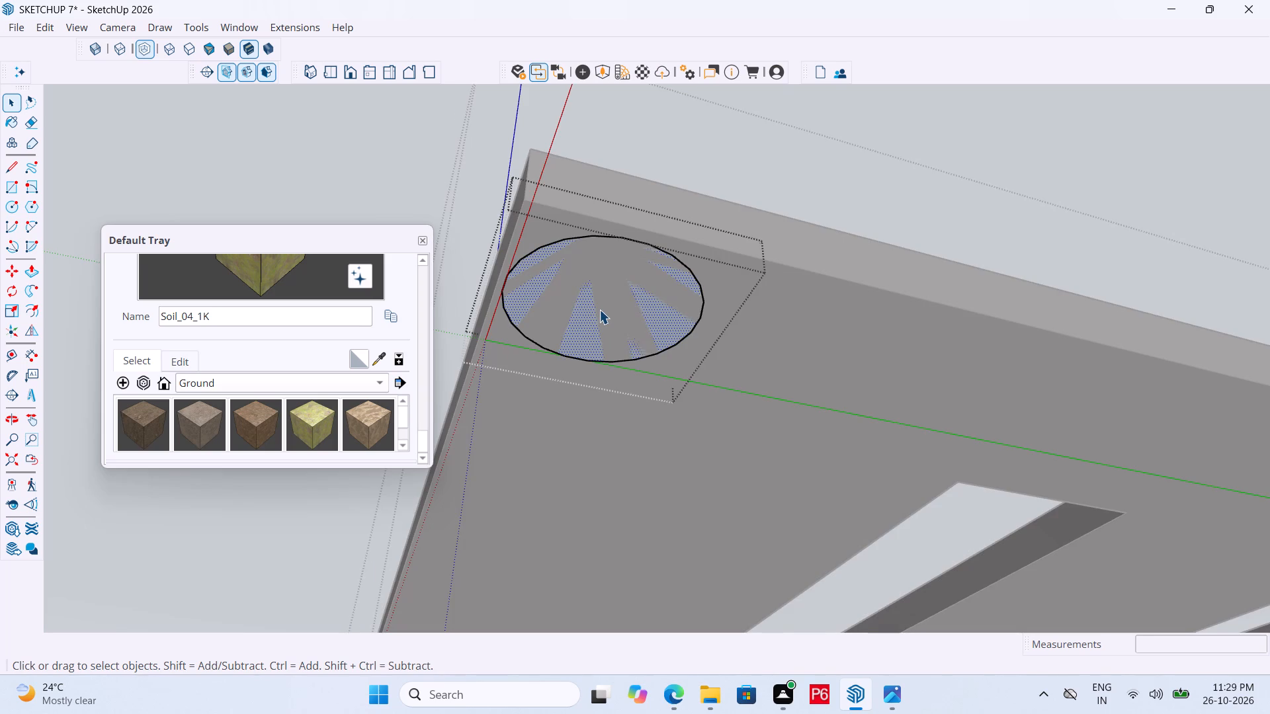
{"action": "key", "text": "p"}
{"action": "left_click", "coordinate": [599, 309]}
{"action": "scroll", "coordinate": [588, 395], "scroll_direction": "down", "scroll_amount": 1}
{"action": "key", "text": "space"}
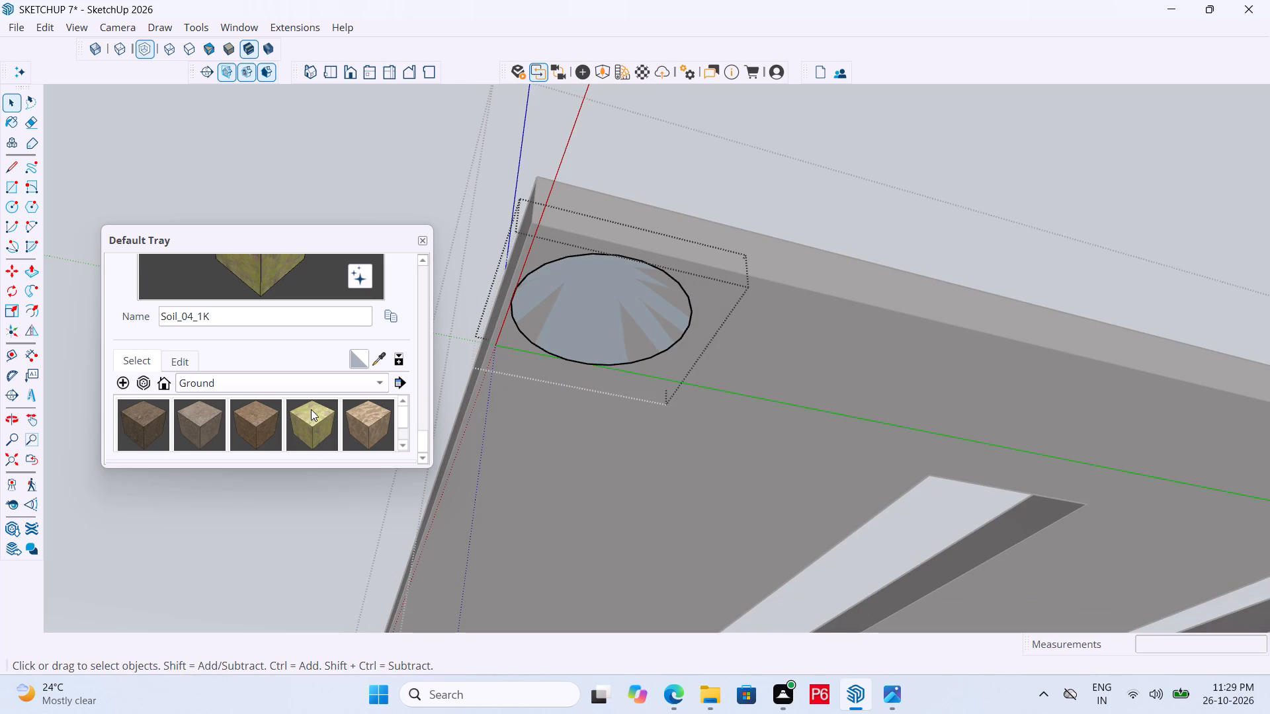
Paint the circle's face with the Wood_Floor_12_1K material from the Wood collection.
{"action": "scroll", "coordinate": [309, 411], "scroll_direction": "down", "scroll_amount": 3}
{"action": "scroll", "coordinate": [227, 391], "scroll_direction": "up", "scroll_amount": 1}
{"action": "left_click", "coordinate": [223, 426]}
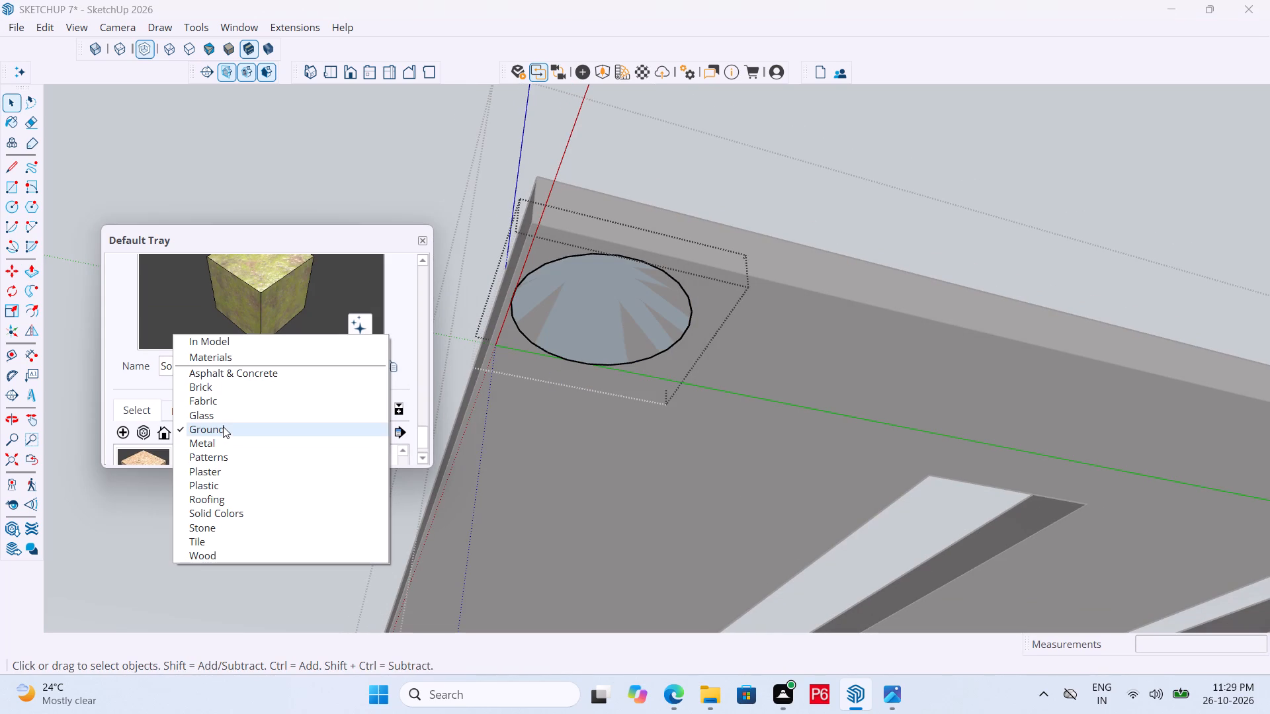
{"action": "left_click", "coordinate": [234, 556]}
{"action": "scroll", "coordinate": [218, 459], "scroll_direction": "down", "scroll_amount": 2}
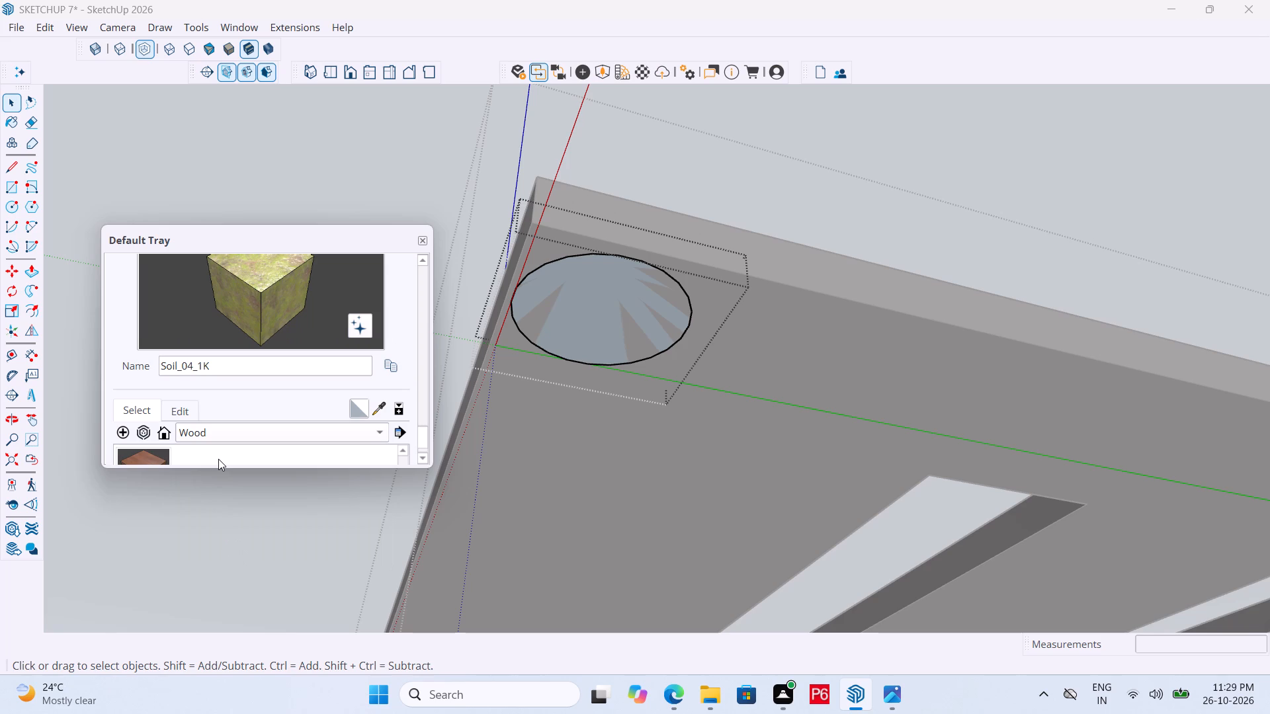
{"action": "scroll", "coordinate": [320, 432], "scroll_direction": "up", "scroll_amount": 1}
{"action": "scroll", "coordinate": [323, 367], "scroll_direction": "down", "scroll_amount": 5}
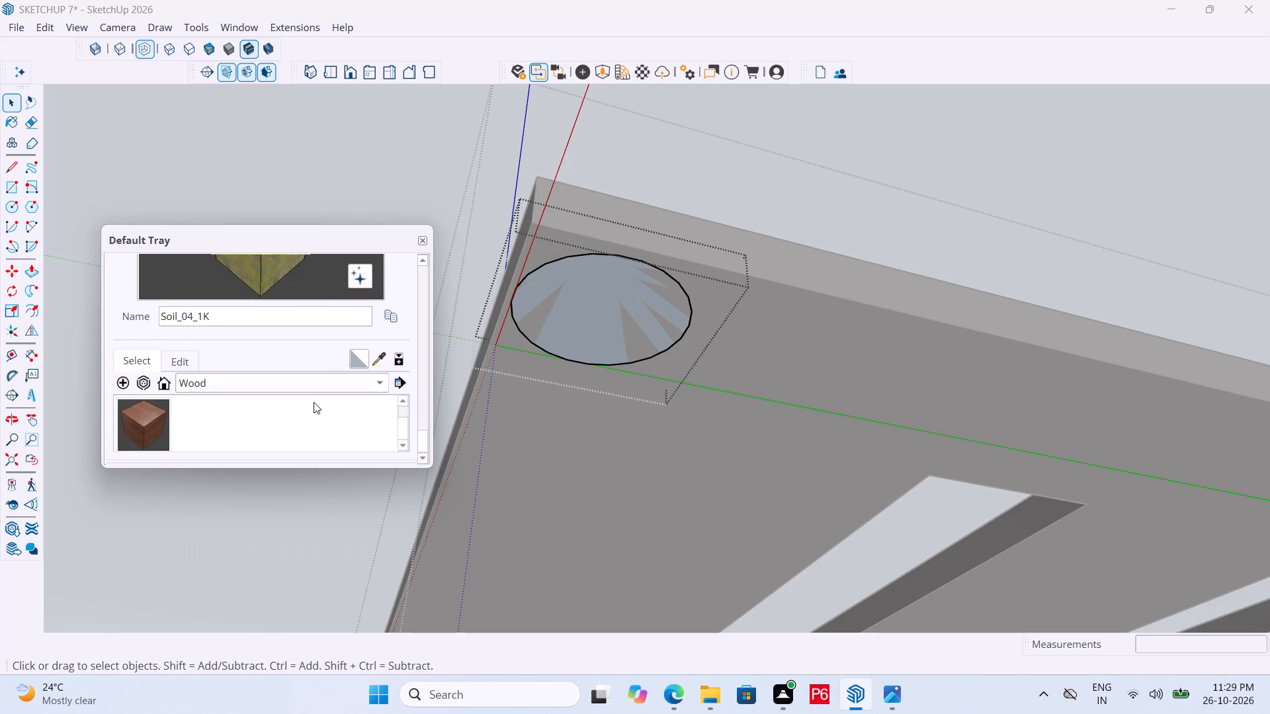
{"action": "scroll", "coordinate": [313, 404], "scroll_direction": "up", "scroll_amount": 1}
{"action": "left_click", "coordinate": [310, 426]}
{"action": "left_click", "coordinate": [546, 340]}
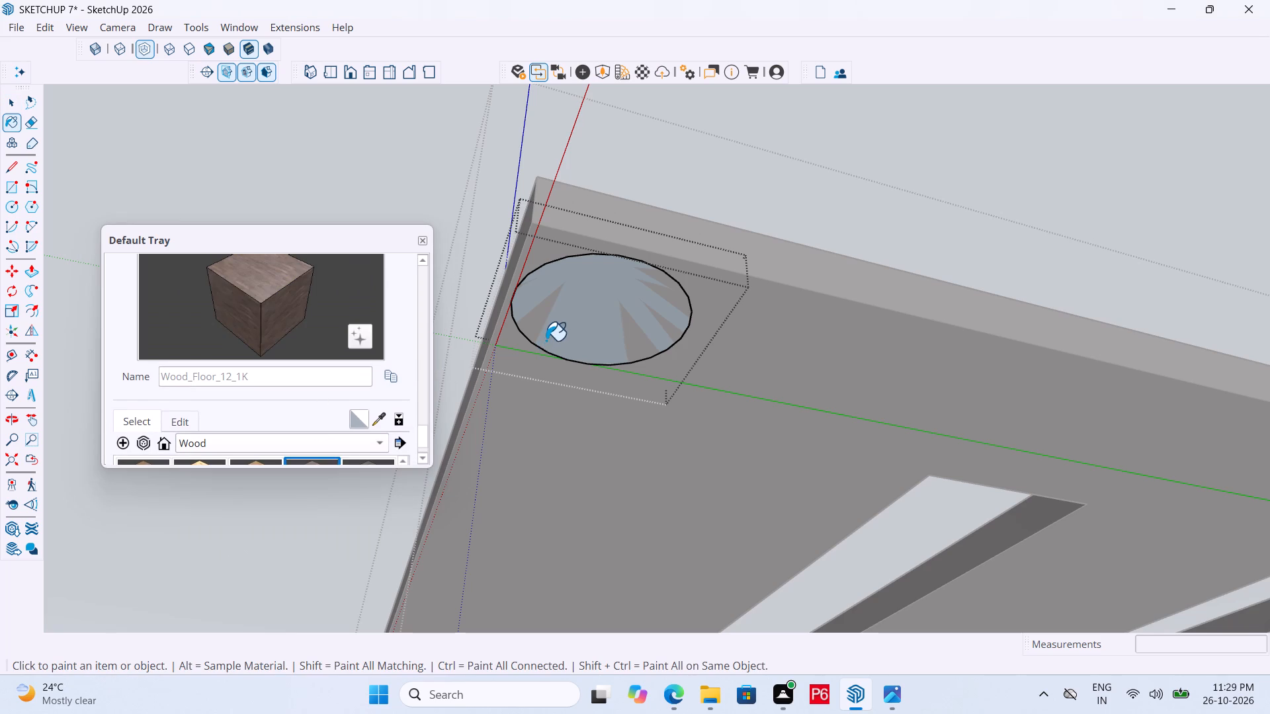
Push/Pull the wood-painted circle down from the roof slab's underside to the room's floor as a round column.
{"action": "key", "text": "p"}
{"action": "left_click", "coordinate": [573, 319]}
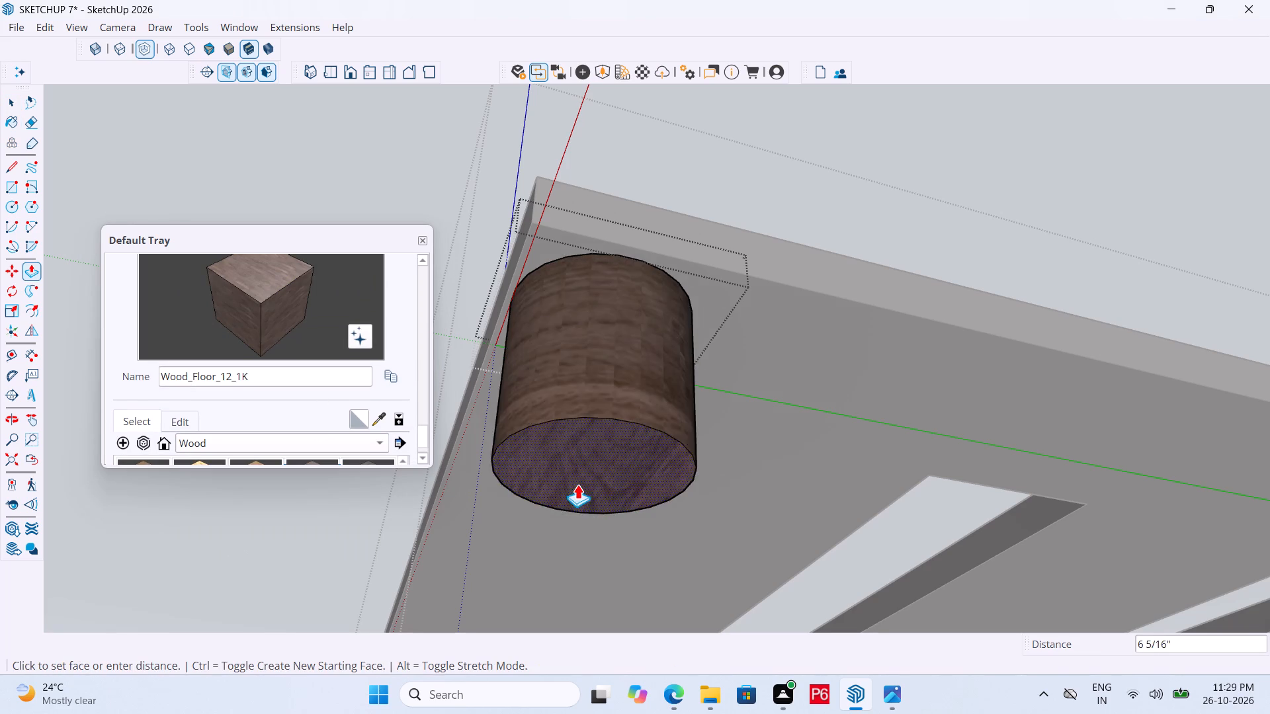
{"action": "scroll", "coordinate": [576, 420], "scroll_direction": "down", "scroll_amount": 13}
{"action": "scroll", "coordinate": [525, 344], "scroll_direction": "down", "scroll_amount": 18}
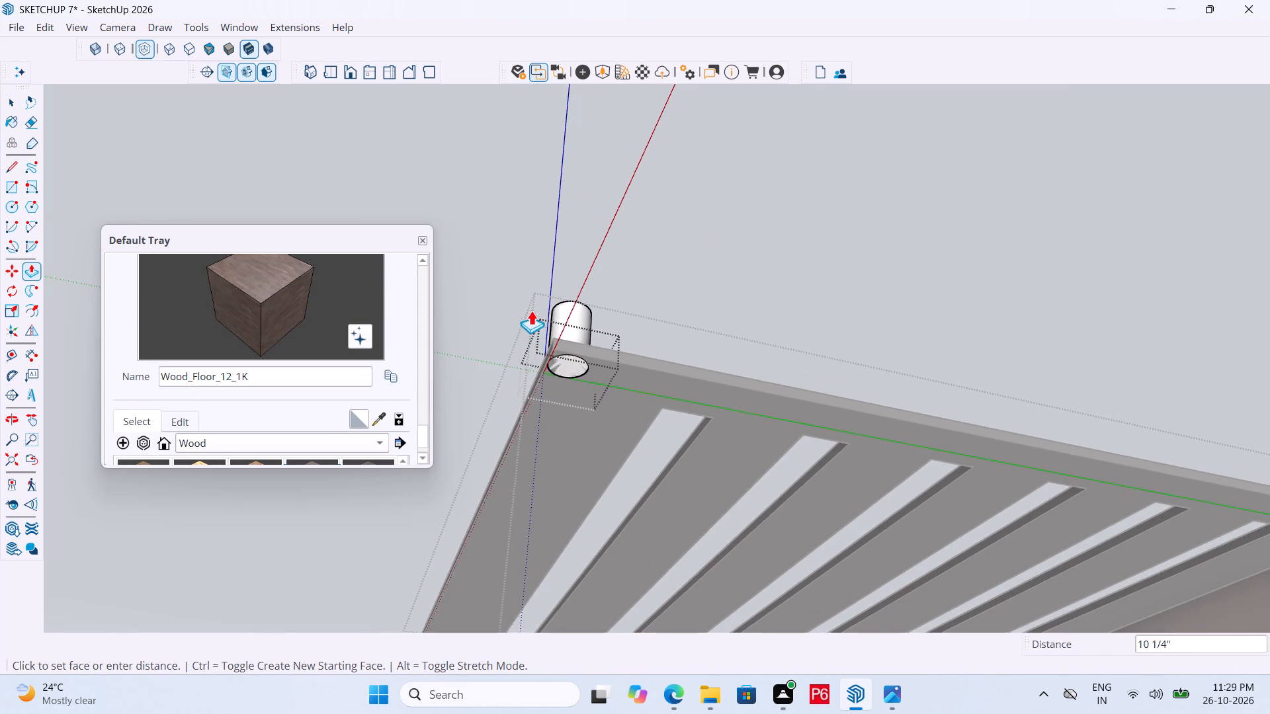
{"action": "scroll", "coordinate": [531, 310], "scroll_direction": "down", "scroll_amount": 4}
{"action": "scroll", "coordinate": [562, 222], "scroll_direction": "down", "scroll_amount": 13}
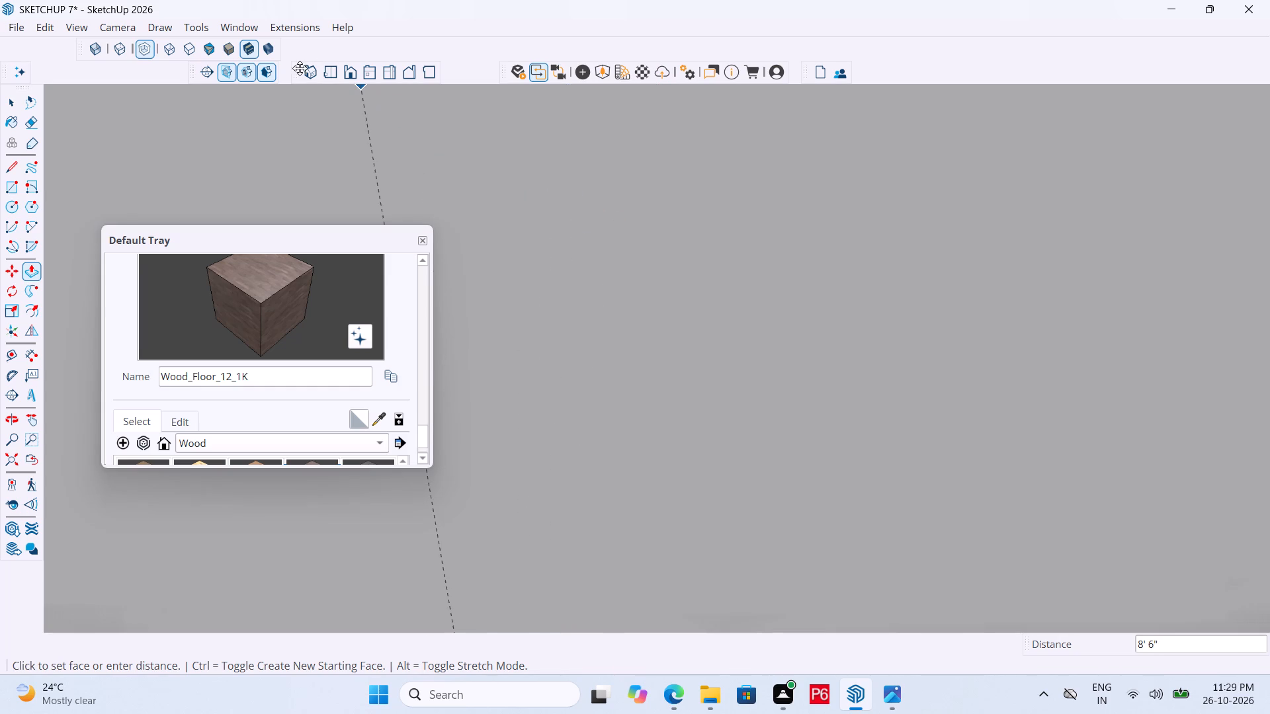
{"action": "left_click", "coordinate": [335, 69]}
{"action": "scroll", "coordinate": [588, 268], "scroll_direction": "down", "scroll_amount": 7}
{"action": "scroll", "coordinate": [531, 288], "scroll_direction": "down", "scroll_amount": 4}
{"action": "middle_click_drag", "start_coordinate": [773, 428], "coordinate": [467, 307]}
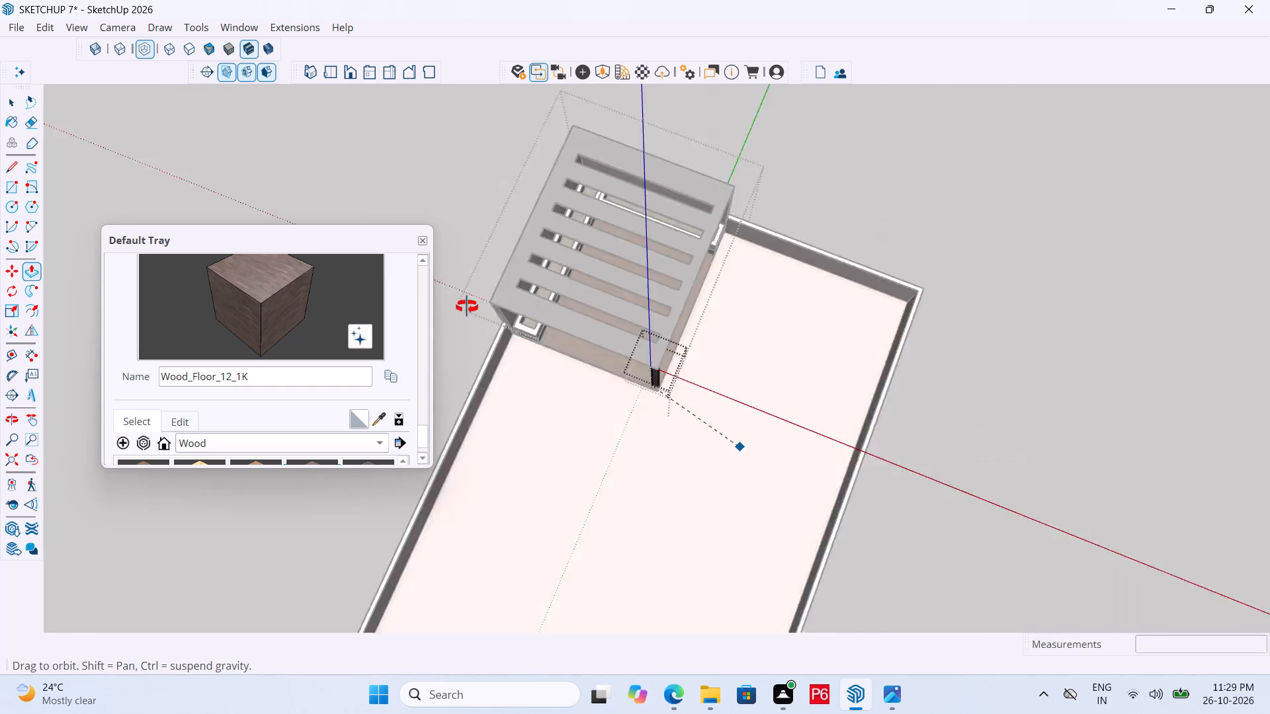
{"action": "middle_click_drag", "start_coordinate": [467, 307], "coordinate": [332, 194]}
{"action": "left_click", "coordinate": [613, 398]}
{"action": "middle_click_drag", "start_coordinate": [652, 358], "coordinate": [714, 236]}
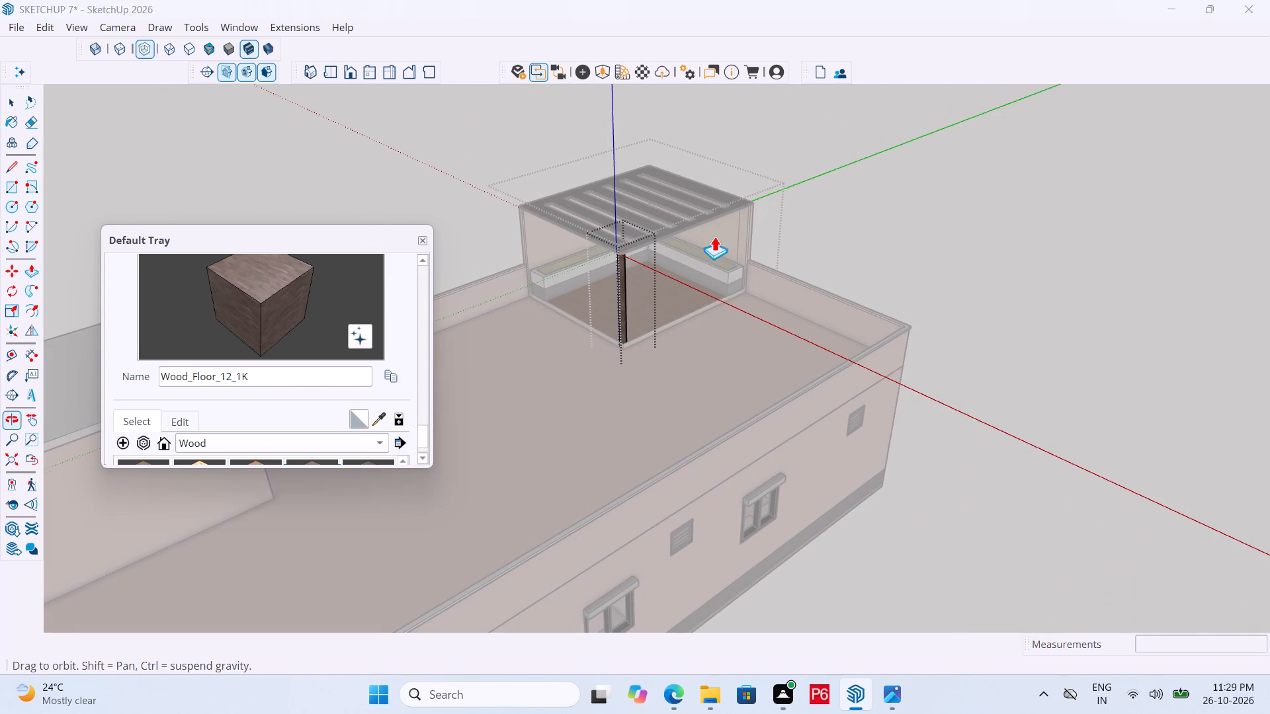
Save the model and close the column group's editing.
{"action": "key", "text": "ctrl+s"}
{"action": "key", "text": "ctrl+s"}
{"action": "key", "text": "ctrl+s"}
{"action": "key", "text": "space"}
{"action": "left_click", "coordinate": [848, 249]}
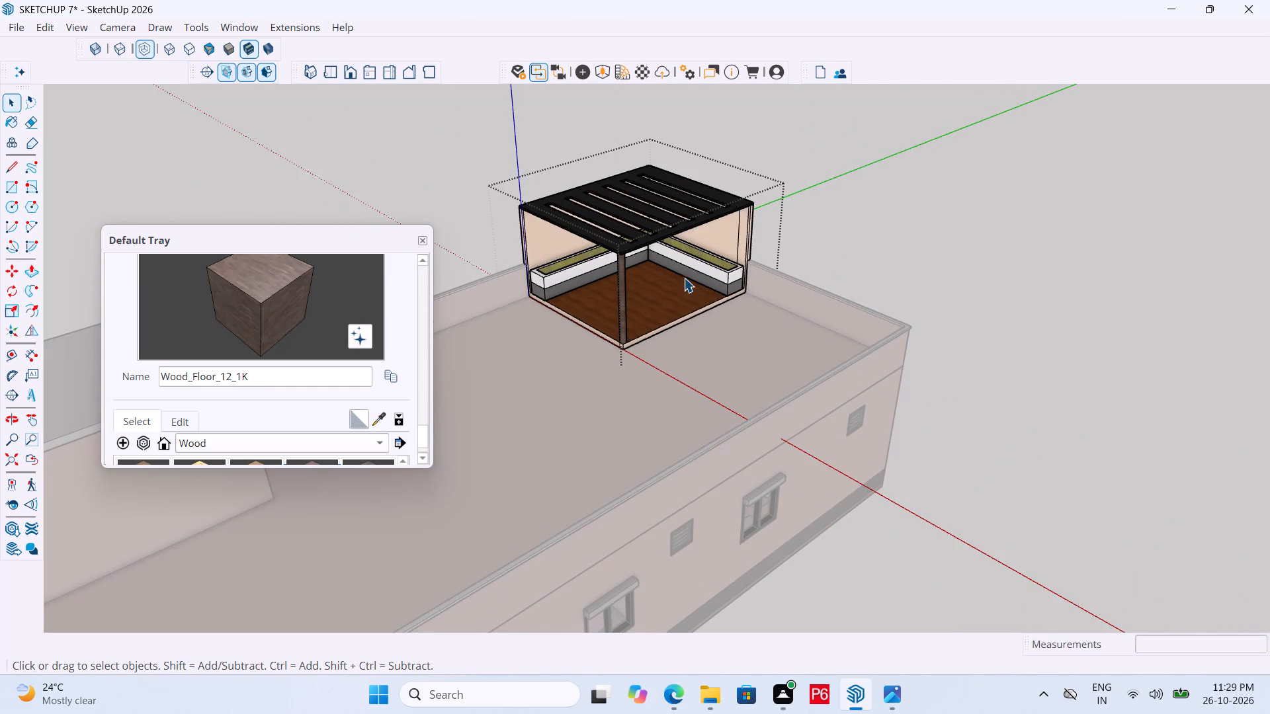
Examine the rooftop corner room from several angles, checking the round column, slotted roof and planters.
{"action": "middle_click_drag", "start_coordinate": [683, 276], "coordinate": [726, 191]}
{"action": "scroll", "coordinate": [616, 292], "scroll_direction": "up", "scroll_amount": 4}
{"action": "scroll", "coordinate": [487, 326], "scroll_direction": "up", "scroll_amount": 1}
{"action": "middle_click_drag", "start_coordinate": [490, 325], "coordinate": [483, 442]}
{"action": "scroll", "coordinate": [796, 291], "scroll_direction": "down", "scroll_amount": 11}
{"action": "middle_click_drag", "start_coordinate": [664, 438], "coordinate": [657, 377]}
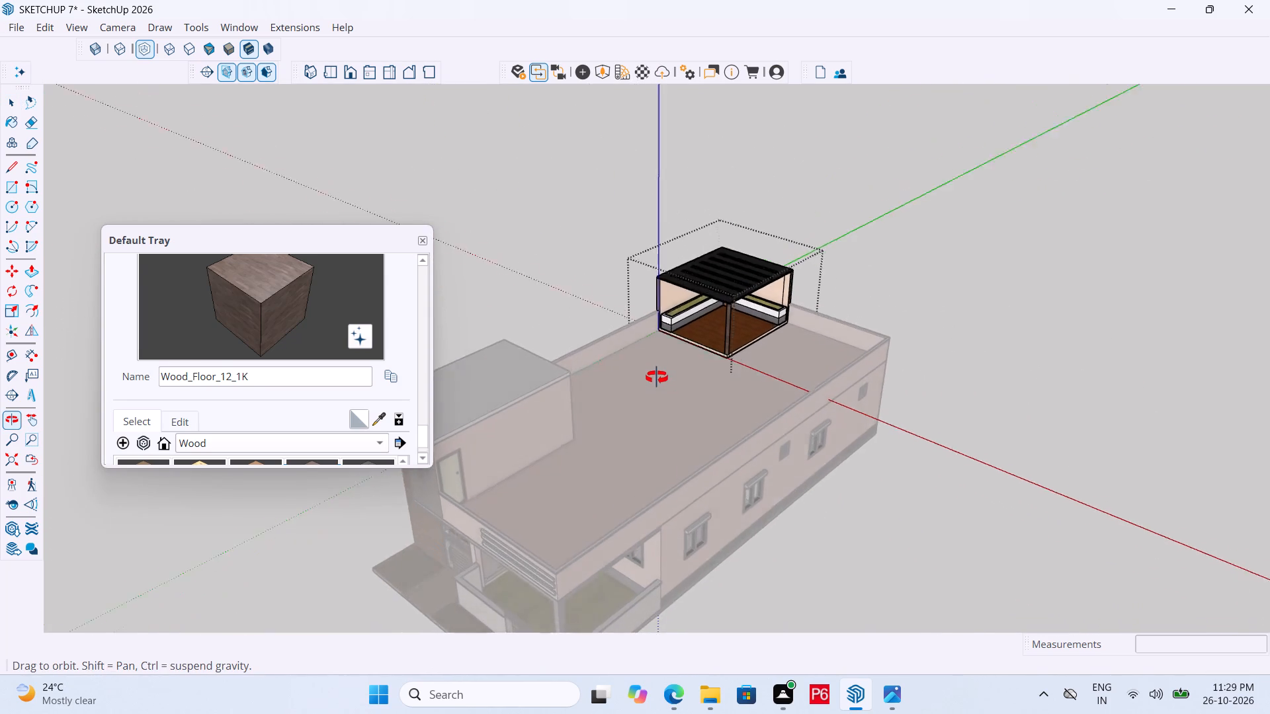
{"action": "middle_click_drag", "start_coordinate": [657, 377], "coordinate": [622, 483]}
{"action": "scroll", "coordinate": [806, 230], "scroll_direction": "up", "scroll_amount": 10}
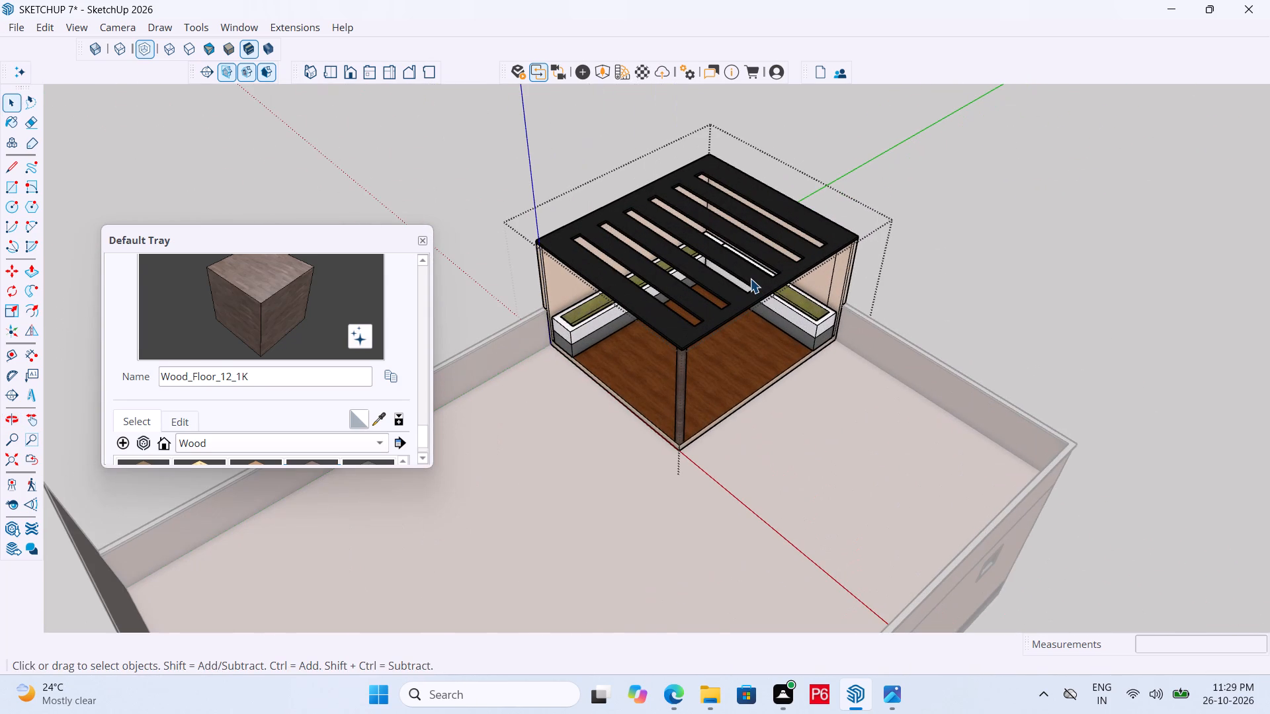
{"action": "middle_click_drag", "start_coordinate": [707, 283], "coordinate": [757, 152]}
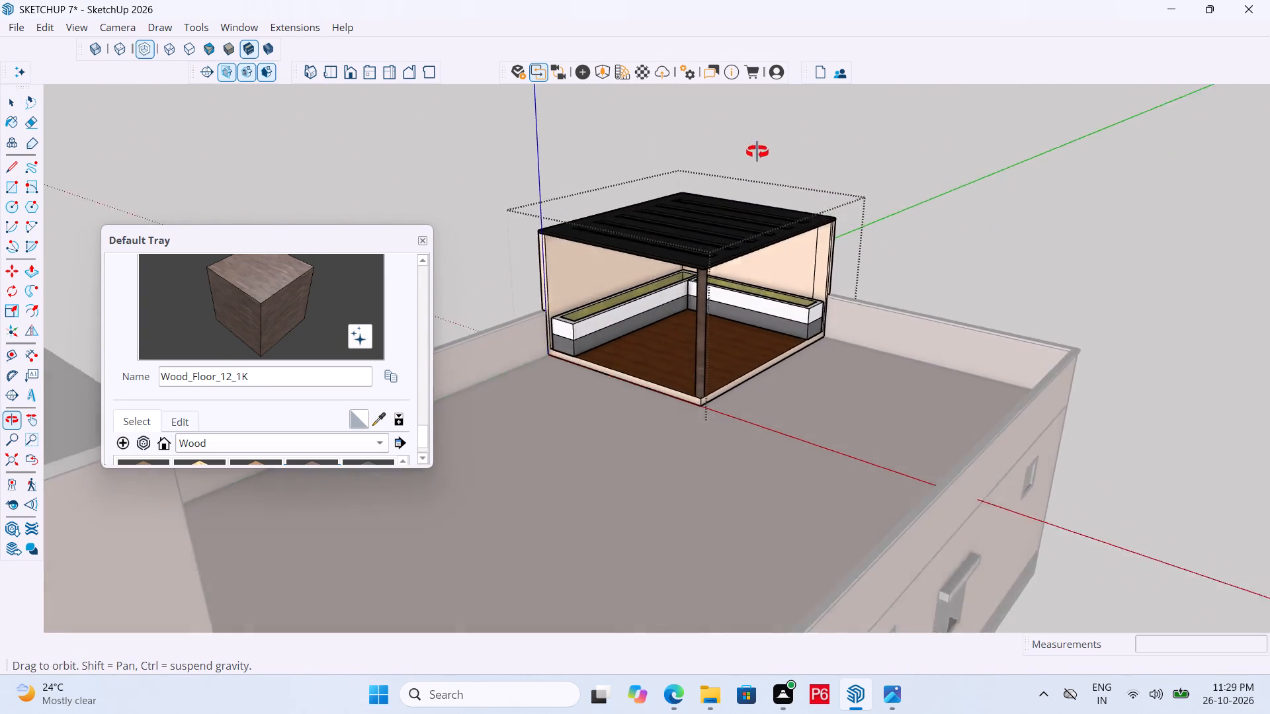
{"action": "middle_click_drag", "start_coordinate": [757, 152], "coordinate": [647, 175]}
{"action": "scroll", "coordinate": [647, 175], "scroll_direction": "up", "scroll_amount": 1}
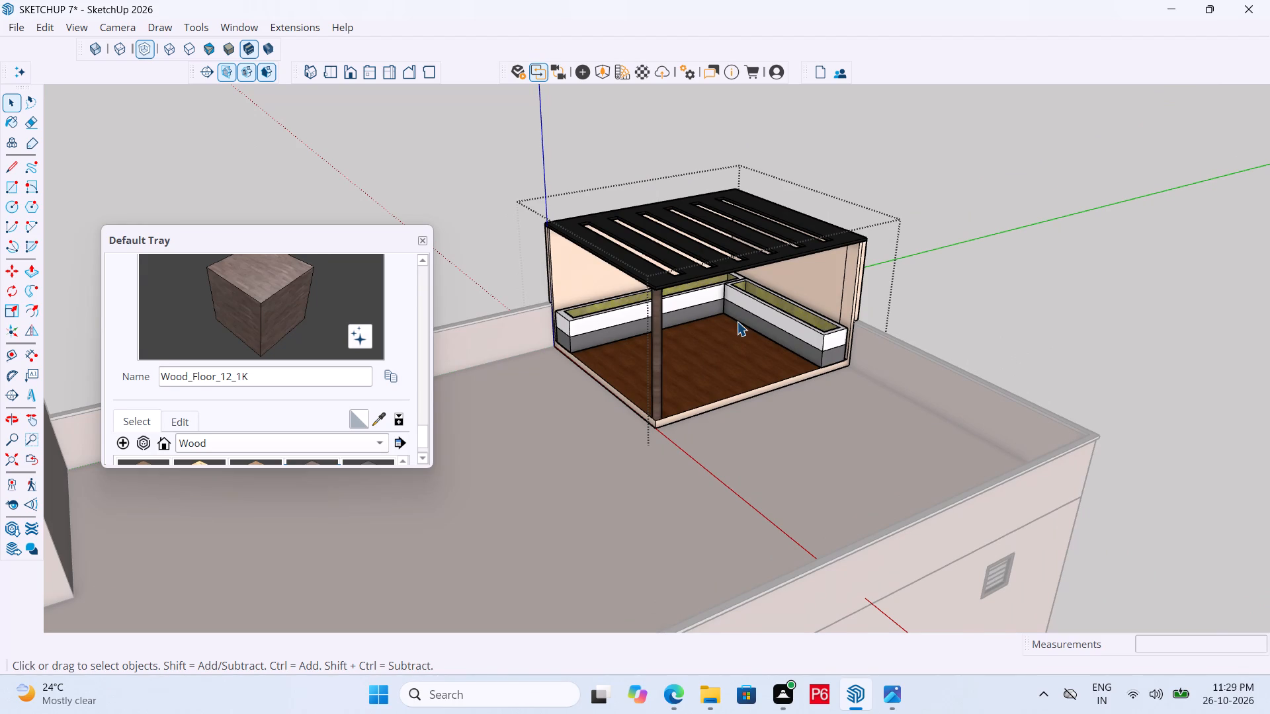
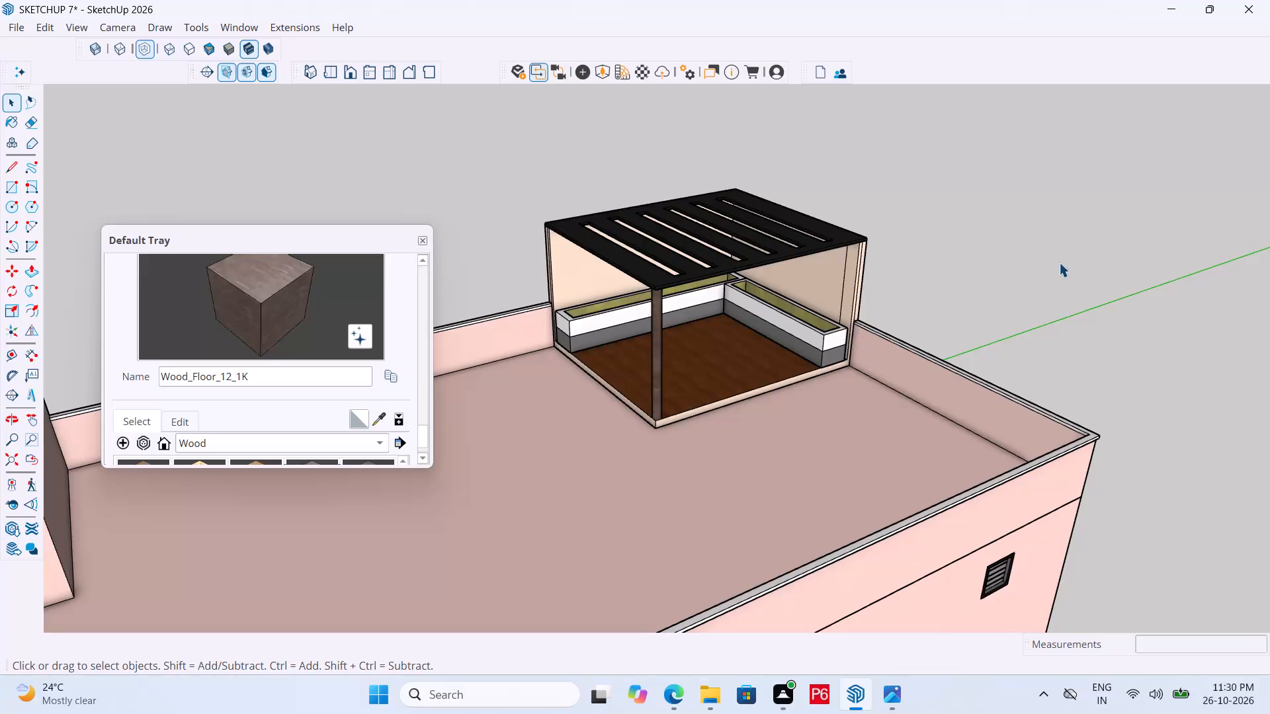
Open the room's wall group and erase the leftover vertical edges on the inner face and open end of one wall.
{"action": "scroll", "coordinate": [791, 296], "scroll_direction": "up", "scroll_amount": 6}
{"action": "double_click", "coordinate": [847, 272]}
{"action": "double_click", "coordinate": [870, 254]}
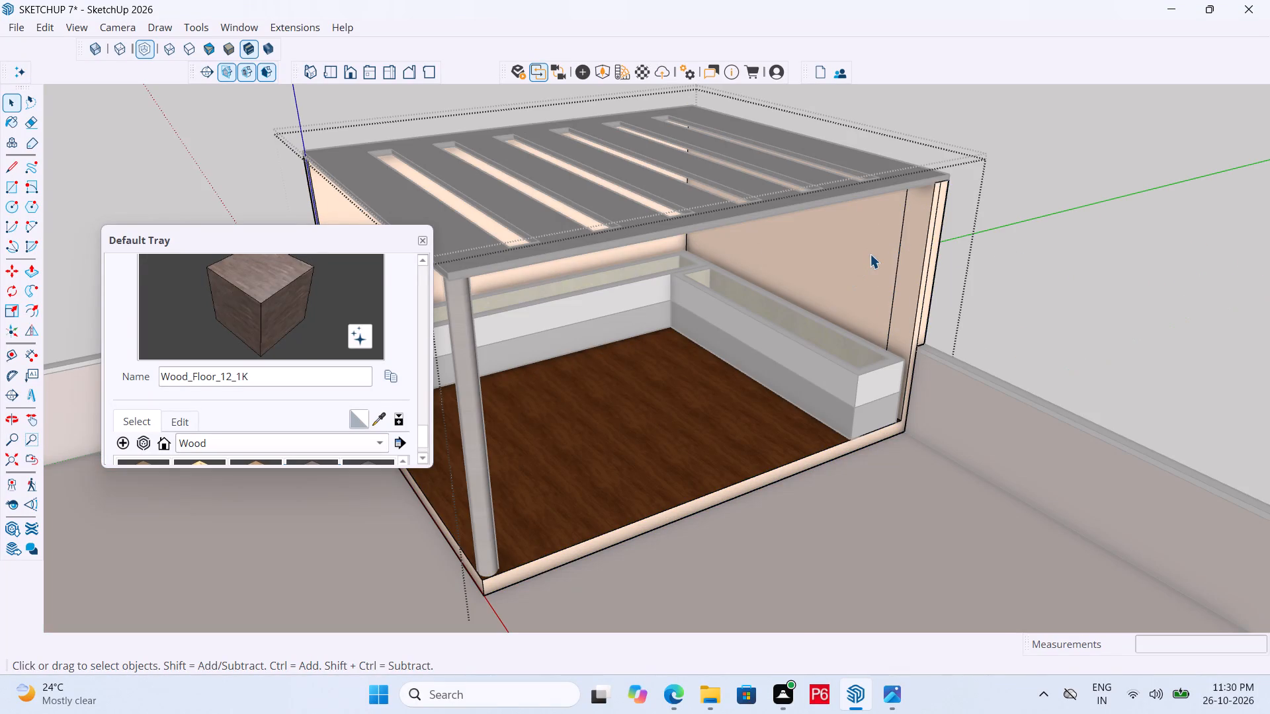
{"action": "left_click", "coordinate": [900, 250]}
{"action": "key", "text": "e"}
{"action": "left_click", "coordinate": [900, 250]}
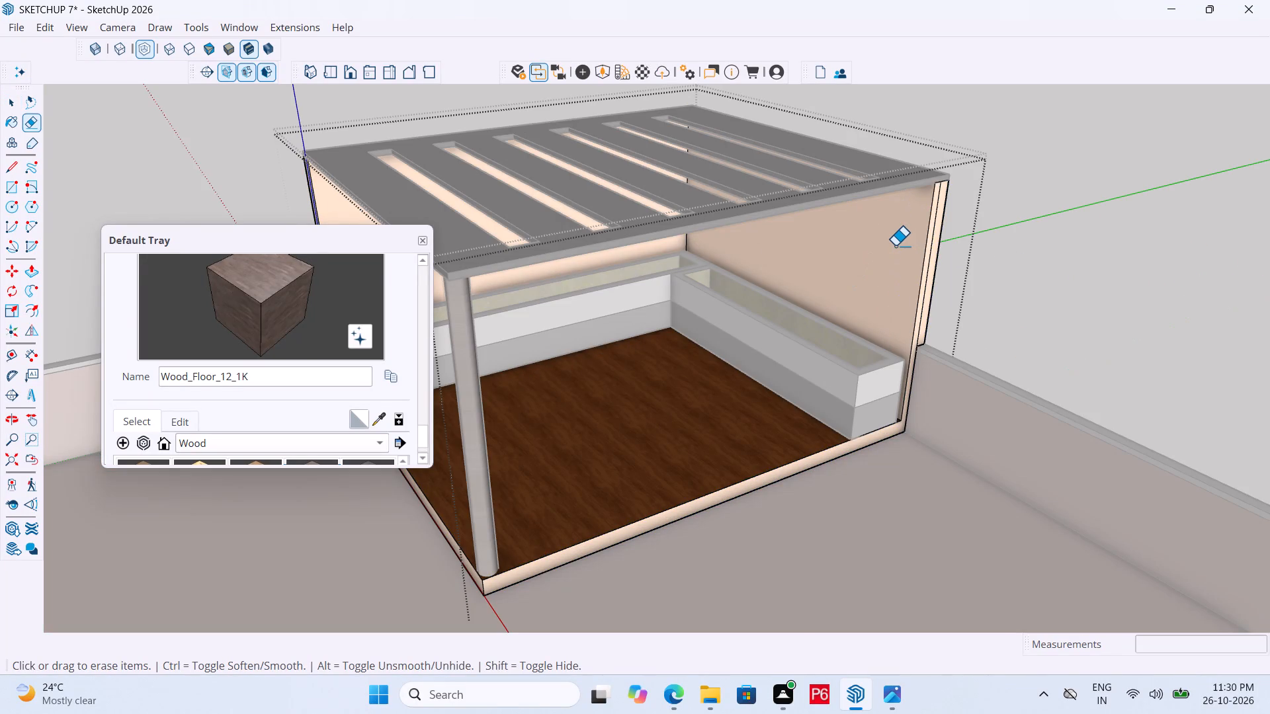
{"action": "scroll", "coordinate": [1010, 282], "scroll_direction": "up", "scroll_amount": 2}
{"action": "middle_click_drag", "start_coordinate": [943, 280], "coordinate": [750, 275]}
{"action": "scroll", "coordinate": [738, 274], "scroll_direction": "up", "scroll_amount": 2}
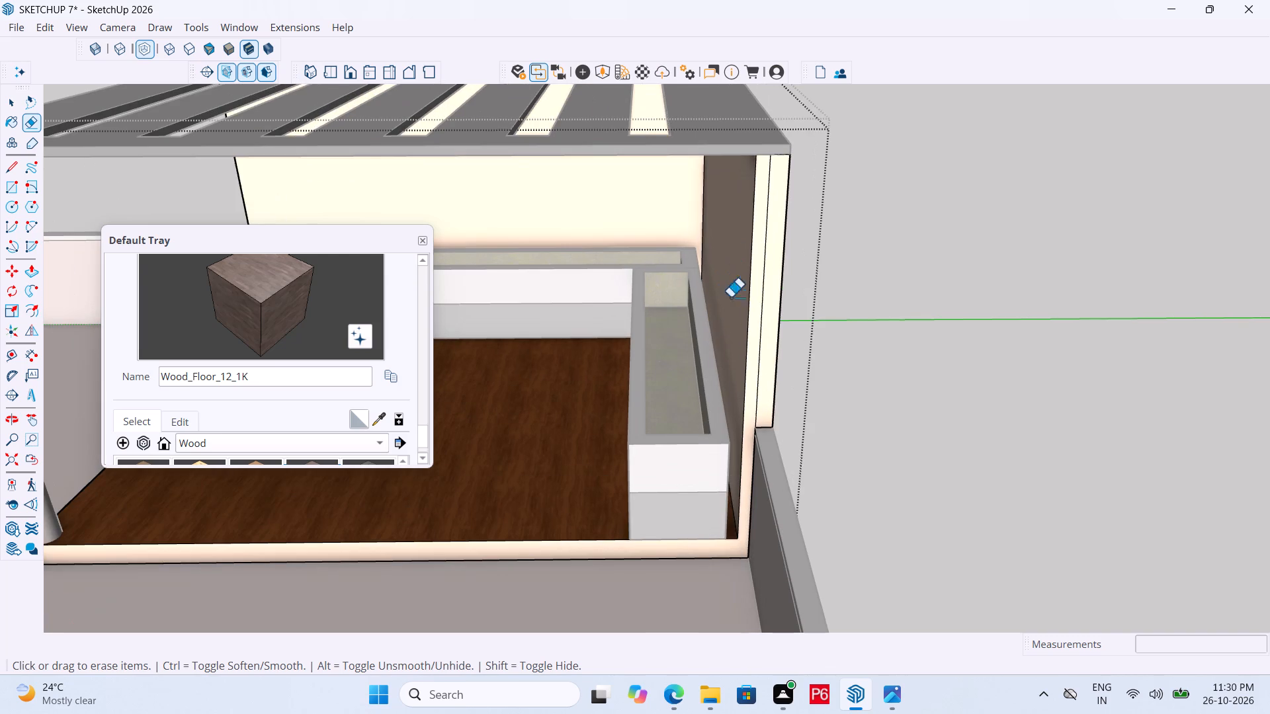
{"action": "left_click", "coordinate": [762, 300]}
Erase the leftover vertical edge near the open end of the other wall.
{"action": "middle_click_drag", "start_coordinate": [964, 256], "coordinate": [393, 327]}
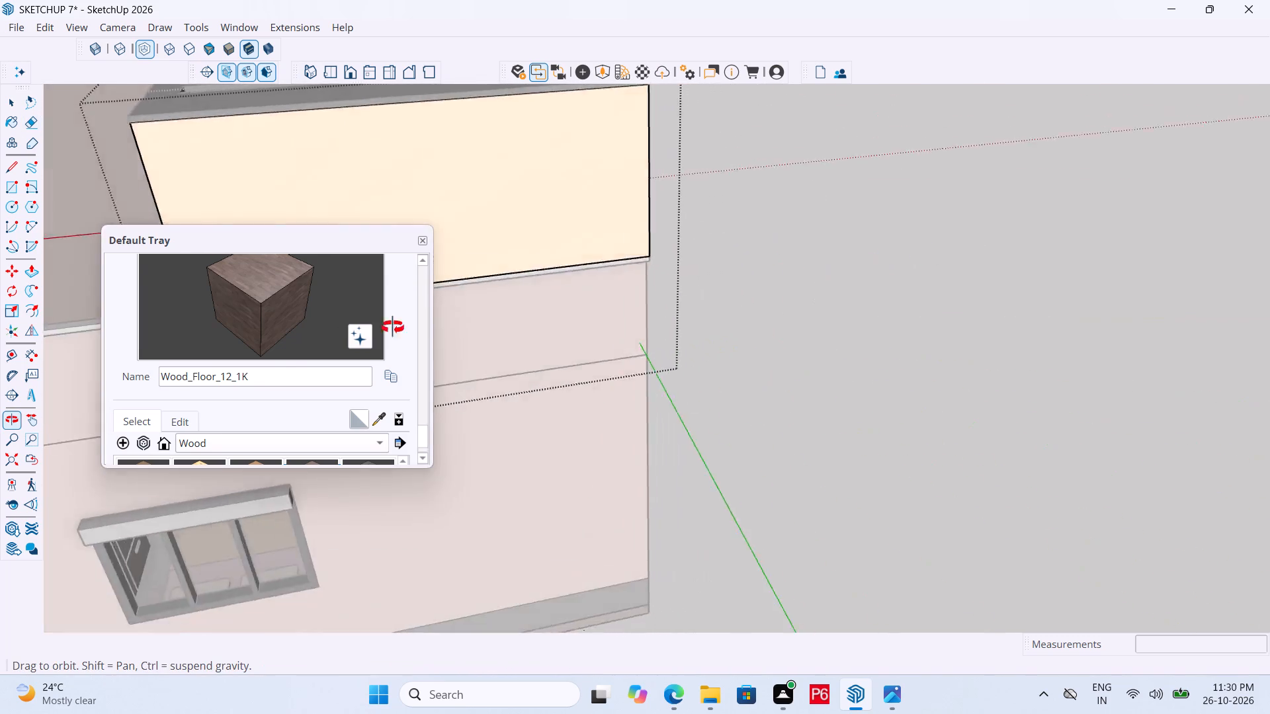
{"action": "middle_click_drag", "start_coordinate": [393, 327], "coordinate": [337, 344]}
{"action": "middle_click_drag", "start_coordinate": [855, 368], "coordinate": [126, 380]}
{"action": "scroll", "coordinate": [759, 395], "scroll_direction": "down", "scroll_amount": 5}
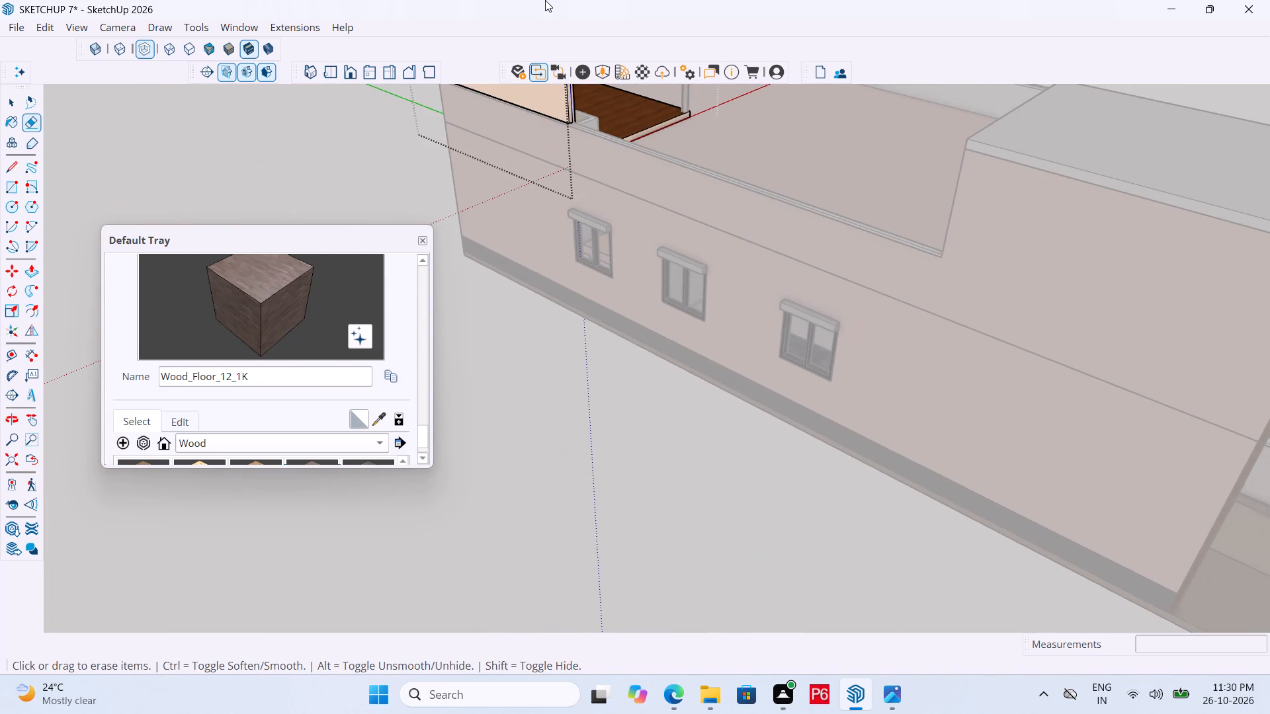
{"action": "scroll", "coordinate": [656, 262], "scroll_direction": "down", "scroll_amount": 6}
{"action": "scroll", "coordinate": [620, 189], "scroll_direction": "up", "scroll_amount": 15}
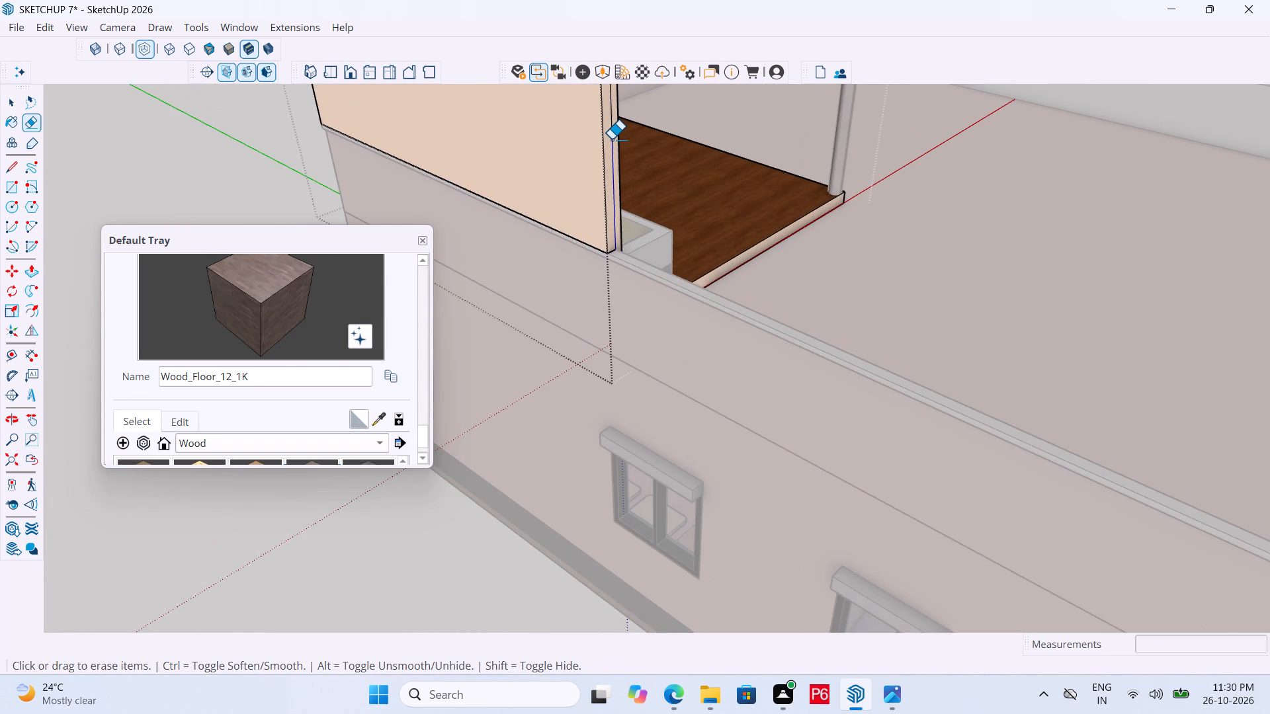
{"action": "left_click", "coordinate": [611, 139]}
{"action": "scroll", "coordinate": [654, 303], "scroll_direction": "down", "scroll_amount": 4}
{"action": "middle_click_drag", "start_coordinate": [592, 268], "coordinate": [259, 285]}
{"action": "middle_click_drag", "start_coordinate": [949, 272], "coordinate": [814, 265]}
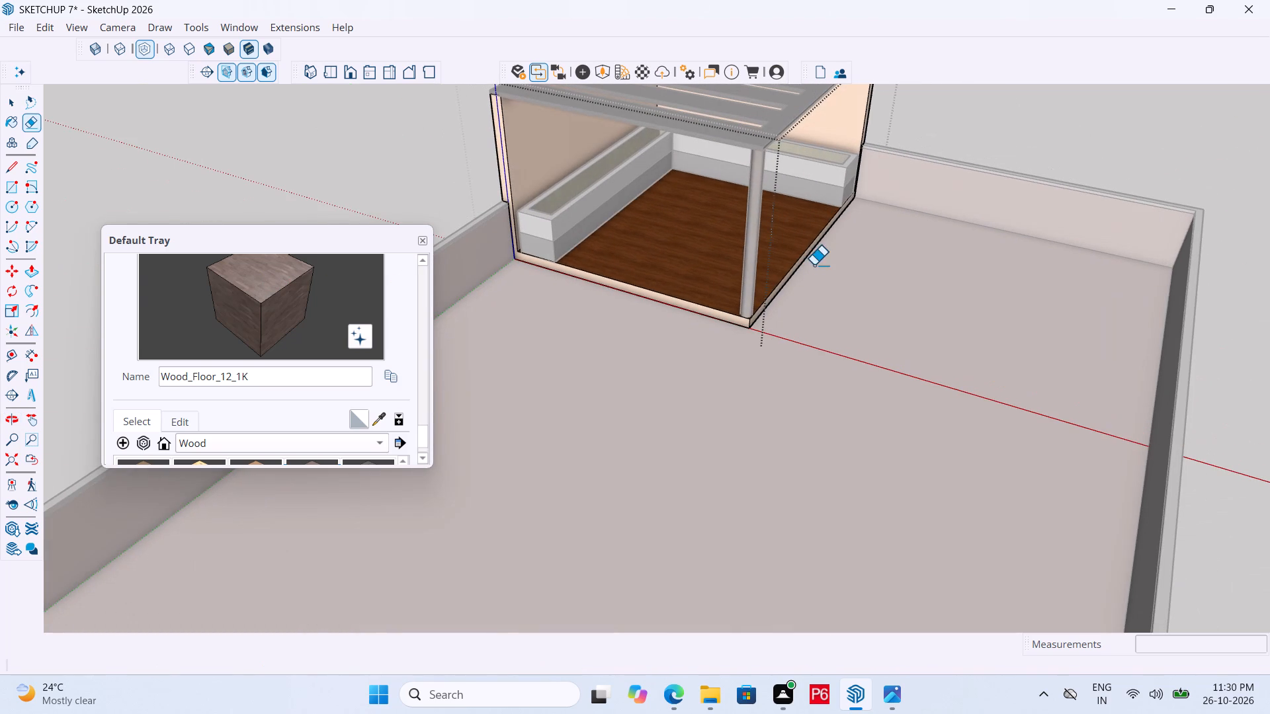
Save the model and close the wall group's editing.
{"action": "key", "text": "ctrl+s"}
{"action": "key", "text": "ctrl+s"}
{"action": "key", "text": "ctrl+s"}
{"action": "key", "text": "ctrl+s"}
{"action": "key", "text": "ctrl+s"}
{"action": "key", "text": "ctrl+s"}
{"action": "key", "text": "ctrl+s"}
{"action": "key", "text": "ctrl+s"}
{"action": "key", "text": "ctrl+s"}
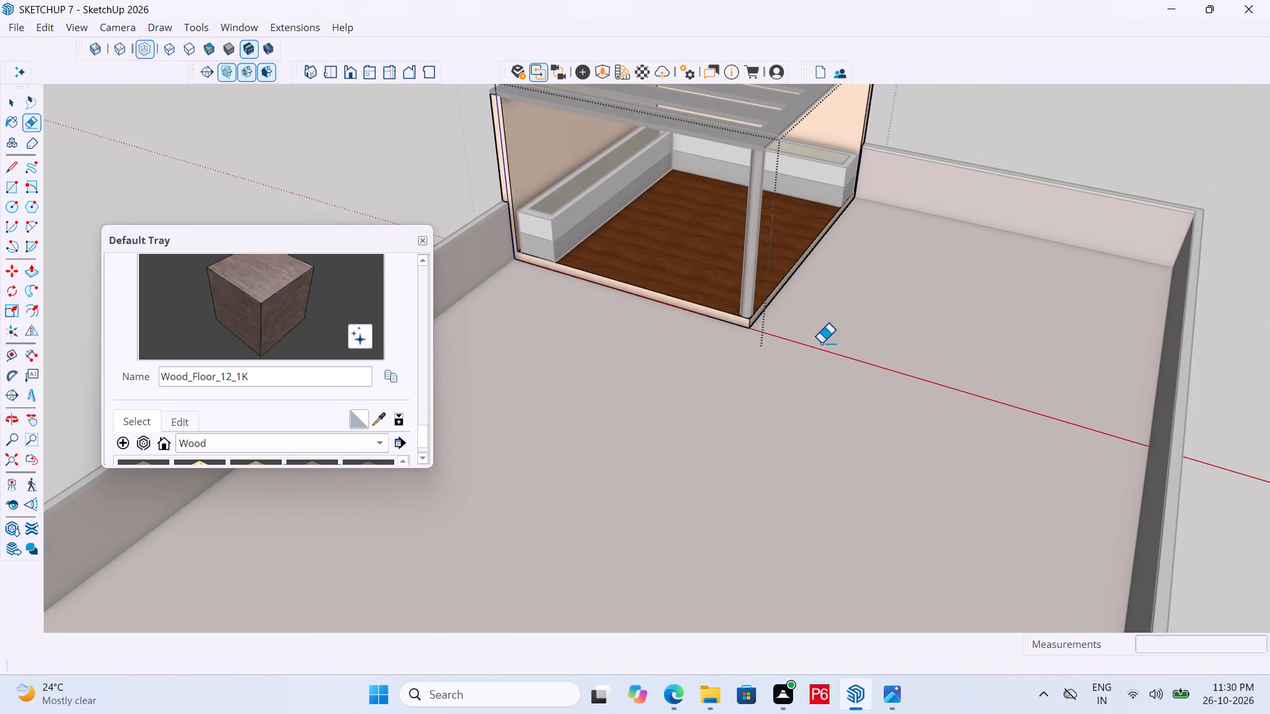
{"action": "scroll", "coordinate": [914, 350], "scroll_direction": "down", "scroll_amount": 5}
{"action": "middle_click_drag", "start_coordinate": [933, 320], "coordinate": [771, 276]}
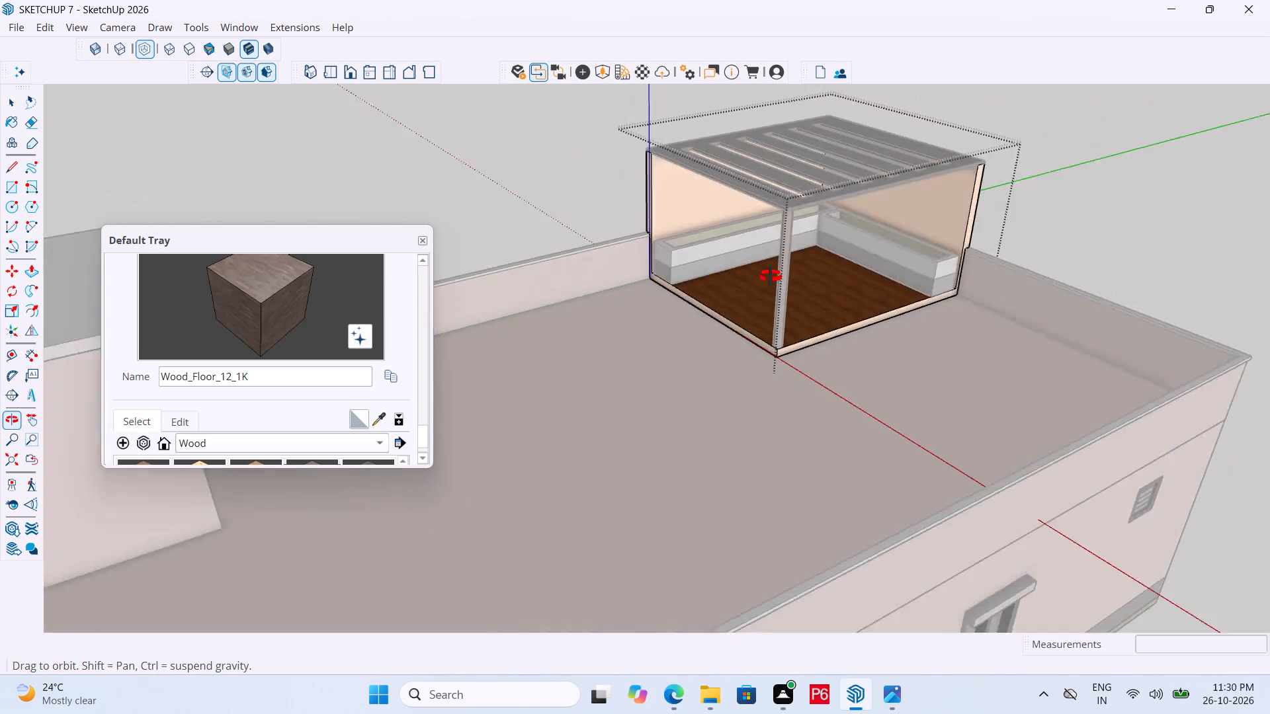
{"action": "middle_click_drag", "start_coordinate": [771, 276], "coordinate": [895, 276]}
{"action": "key", "text": "space"}
{"action": "scroll", "coordinate": [895, 276], "scroll_direction": "up", "scroll_amount": 1}
{"action": "left_click", "coordinate": [1027, 192]}
Examine the rooftop corner room from several angles, checking the cleaned walls, planters and slotted roof.
{"action": "middle_click_drag", "start_coordinate": [857, 231], "coordinate": [806, 225]}
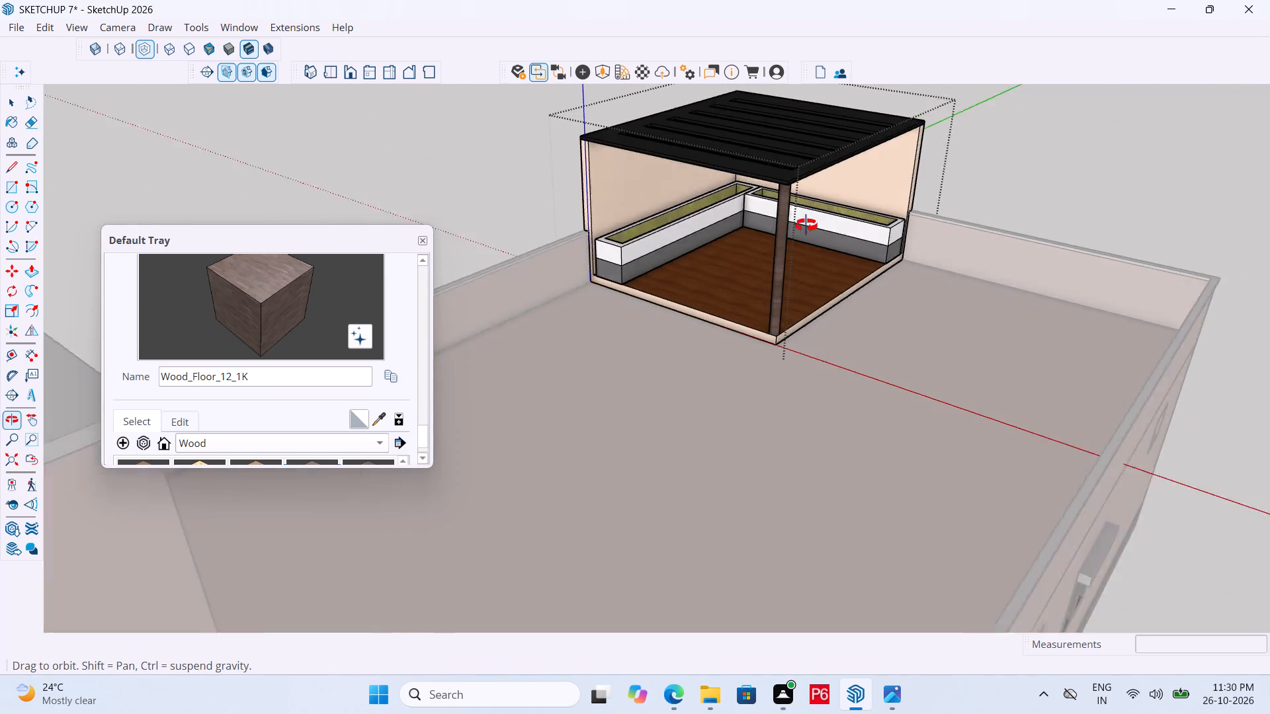
{"action": "middle_click_drag", "start_coordinate": [806, 225], "coordinate": [760, 236]}
{"action": "scroll", "coordinate": [595, 289], "scroll_direction": "down", "scroll_amount": 6}
{"action": "middle_click_drag", "start_coordinate": [710, 288], "coordinate": [609, 305]}
{"action": "scroll", "coordinate": [605, 305], "scroll_direction": "up", "scroll_amount": 1}
{"action": "scroll", "coordinate": [775, 303], "scroll_direction": "up", "scroll_amount": 2}
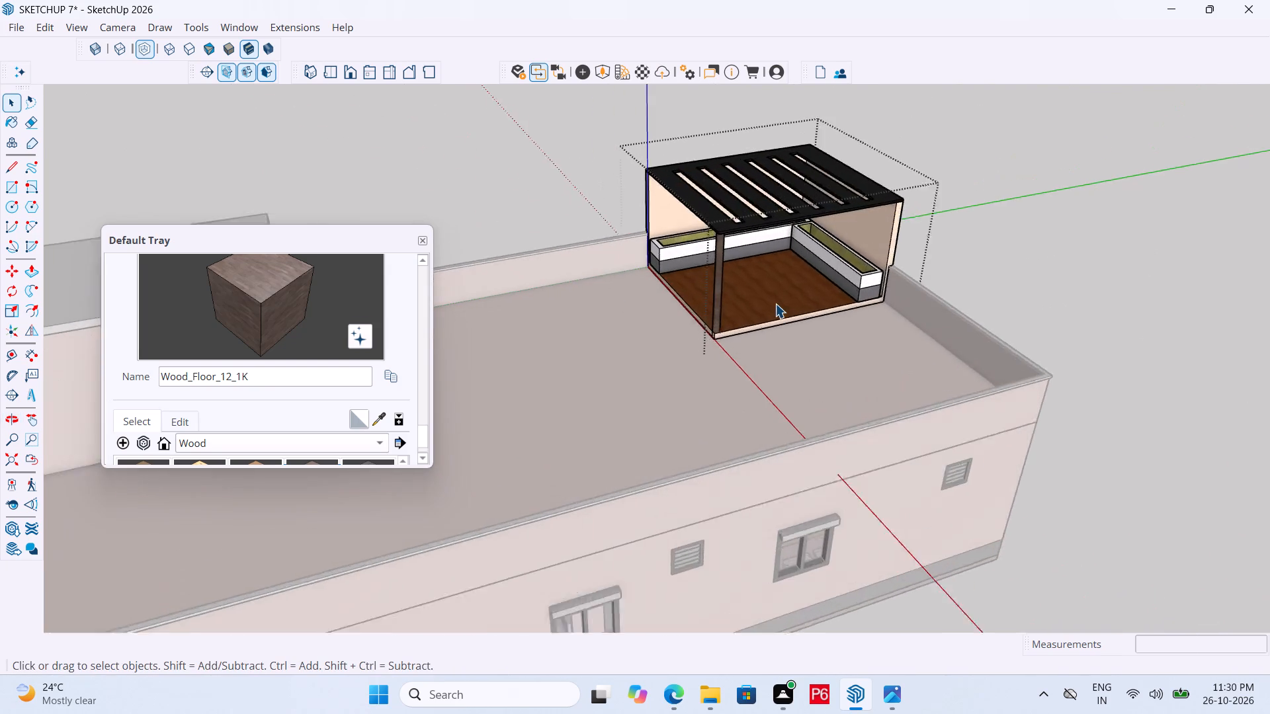
{"action": "scroll", "coordinate": [775, 303], "scroll_direction": "up", "scroll_amount": 9}
{"action": "scroll", "coordinate": [693, 370], "scroll_direction": "down", "scroll_amount": 5}
{"action": "middle_click_drag", "start_coordinate": [620, 274], "coordinate": [642, 265]}
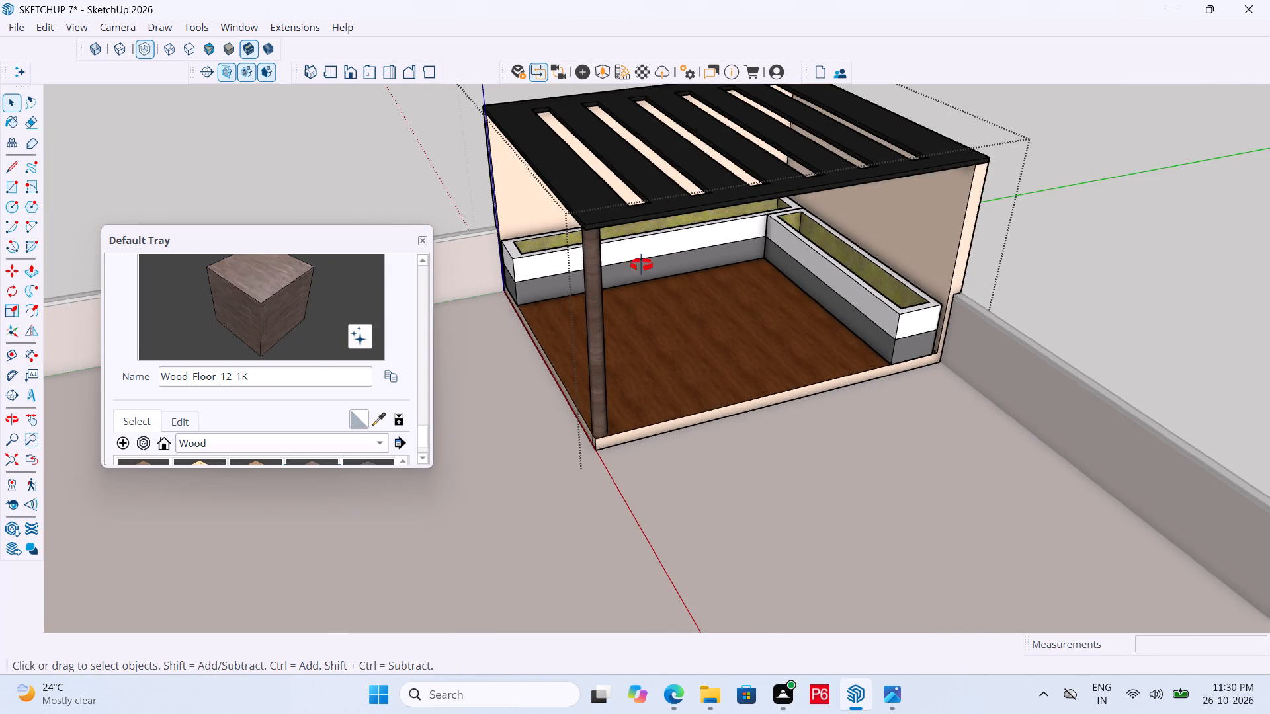
{"action": "middle_click_drag", "start_coordinate": [642, 265], "coordinate": [772, 173]}
{"action": "scroll", "coordinate": [681, 160], "scroll_direction": "up", "scroll_amount": 4}
{"action": "scroll", "coordinate": [704, 334], "scroll_direction": "down", "scroll_amount": 3}
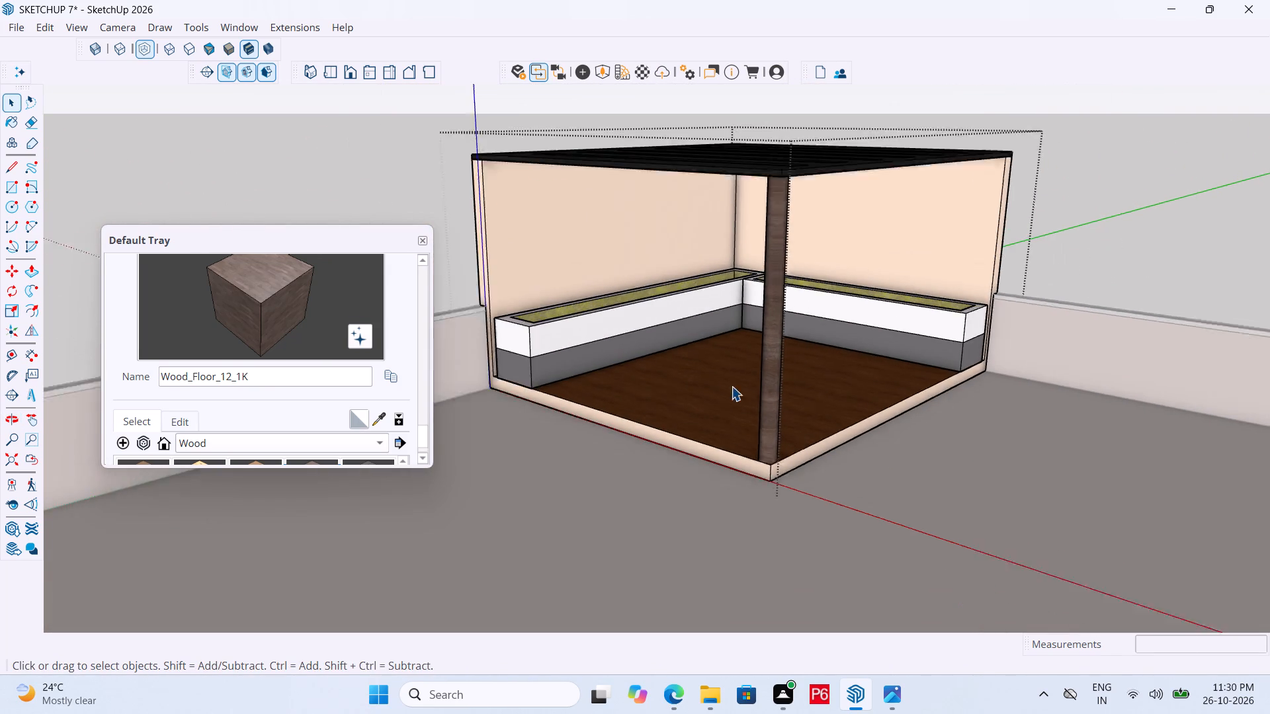
{"action": "scroll", "coordinate": [732, 386], "scroll_direction": "down", "scroll_amount": 2}
{"action": "middle_click_drag", "start_coordinate": [684, 270], "coordinate": [644, 204]}
{"action": "scroll", "coordinate": [644, 205], "scroll_direction": "up", "scroll_amount": 1}
Open the wall group and draw a window-sized rectangle on one wall's inner face, above its planter.
{"action": "double_click", "coordinate": [640, 247]}
{"action": "left_click", "coordinate": [617, 240]}
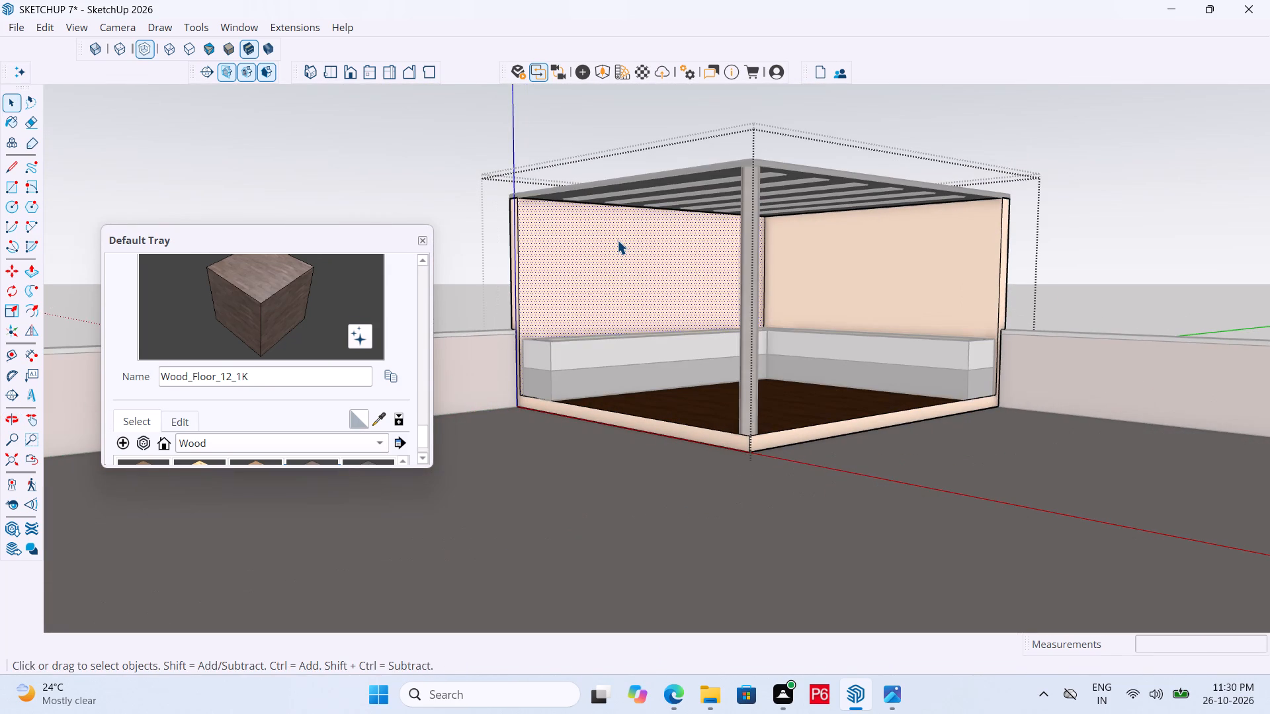
{"action": "scroll", "coordinate": [720, 219], "scroll_direction": "up", "scroll_amount": 4}
{"action": "middle_click_drag", "start_coordinate": [725, 239], "coordinate": [738, 250]}
{"action": "key", "text": "r"}
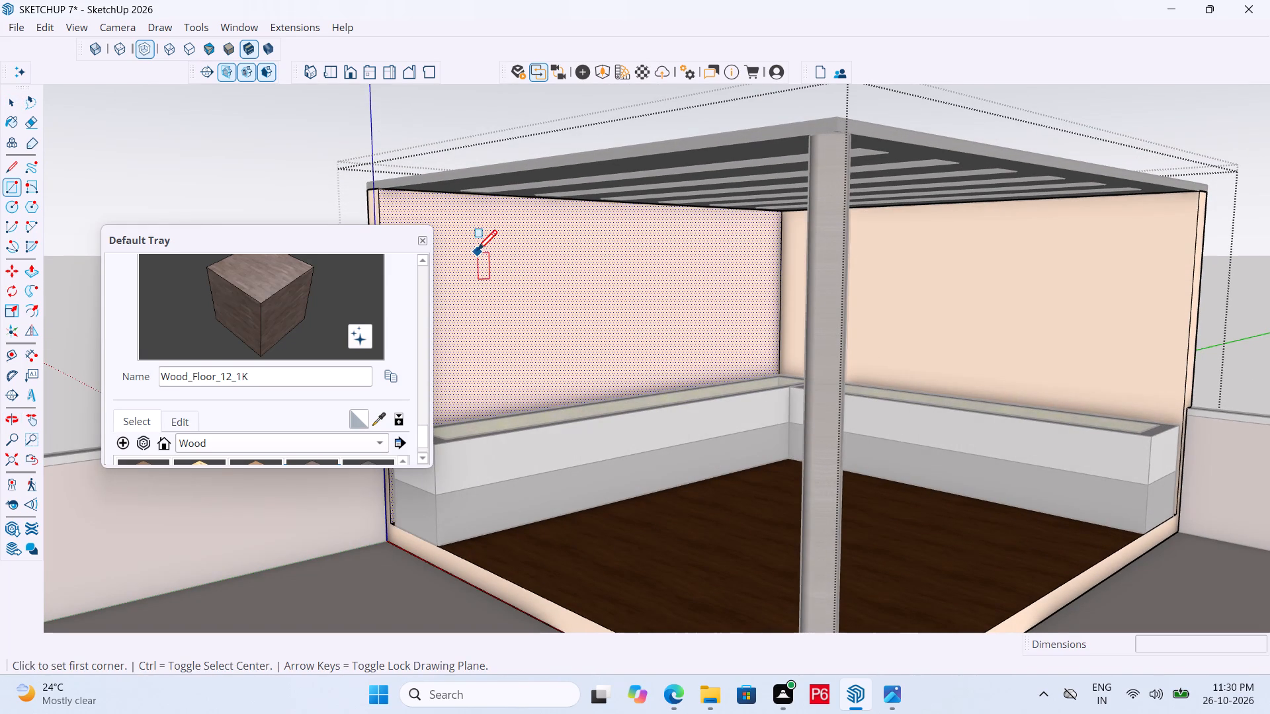
{"action": "left_click_drag", "start_coordinate": [477, 245], "coordinate": [483, 243]}
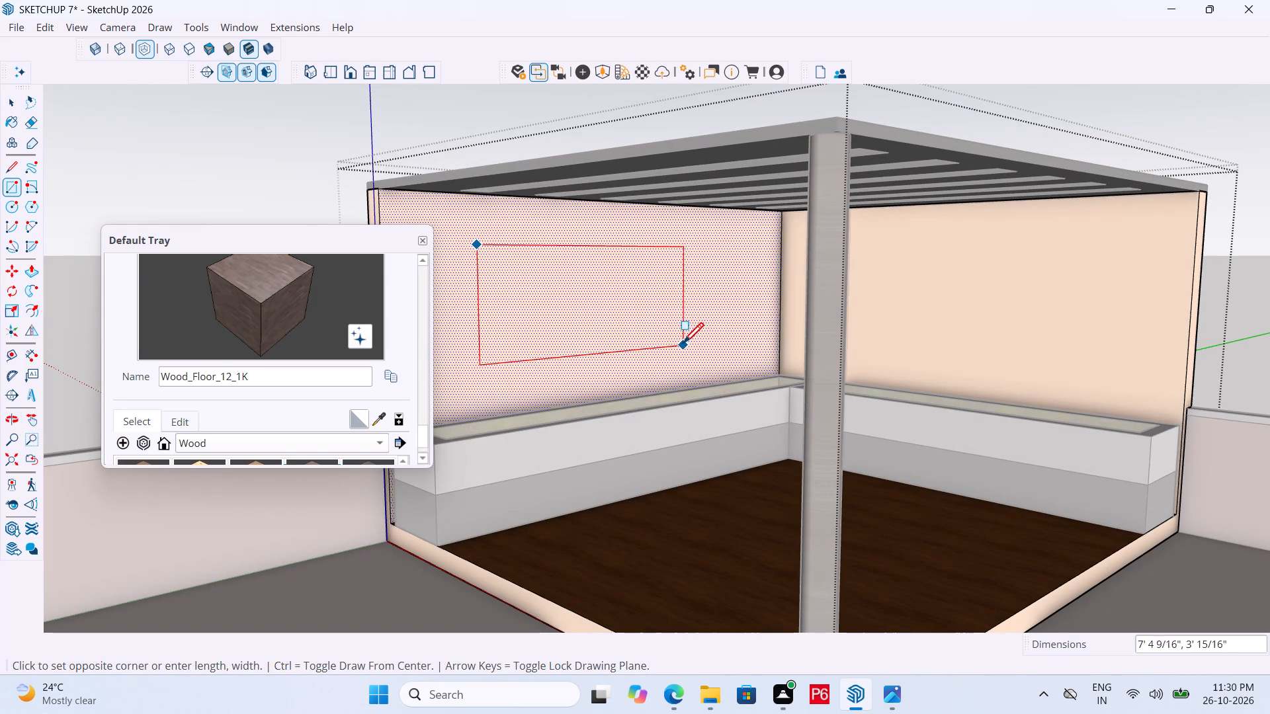
{"action": "key", "text": "Escape"}
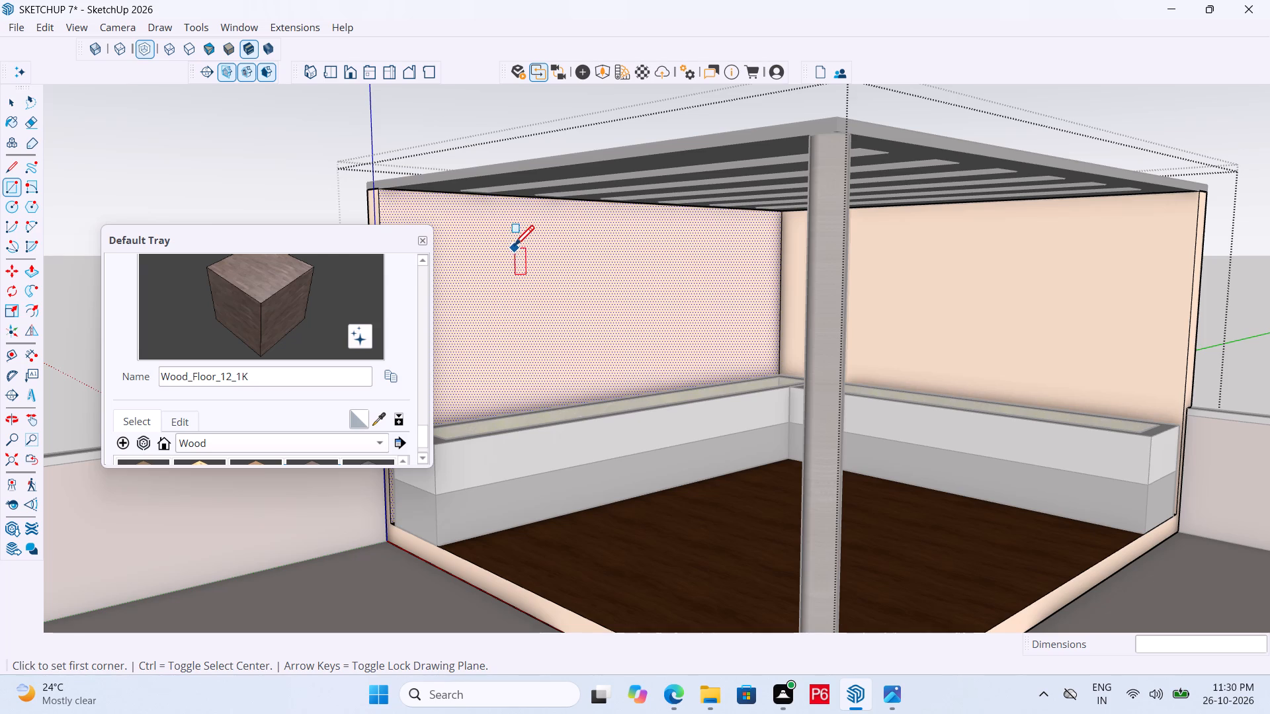
{"action": "left_click", "coordinate": [507, 249]}
{"action": "left_click", "coordinate": [703, 348]}
{"action": "key", "text": "space"}
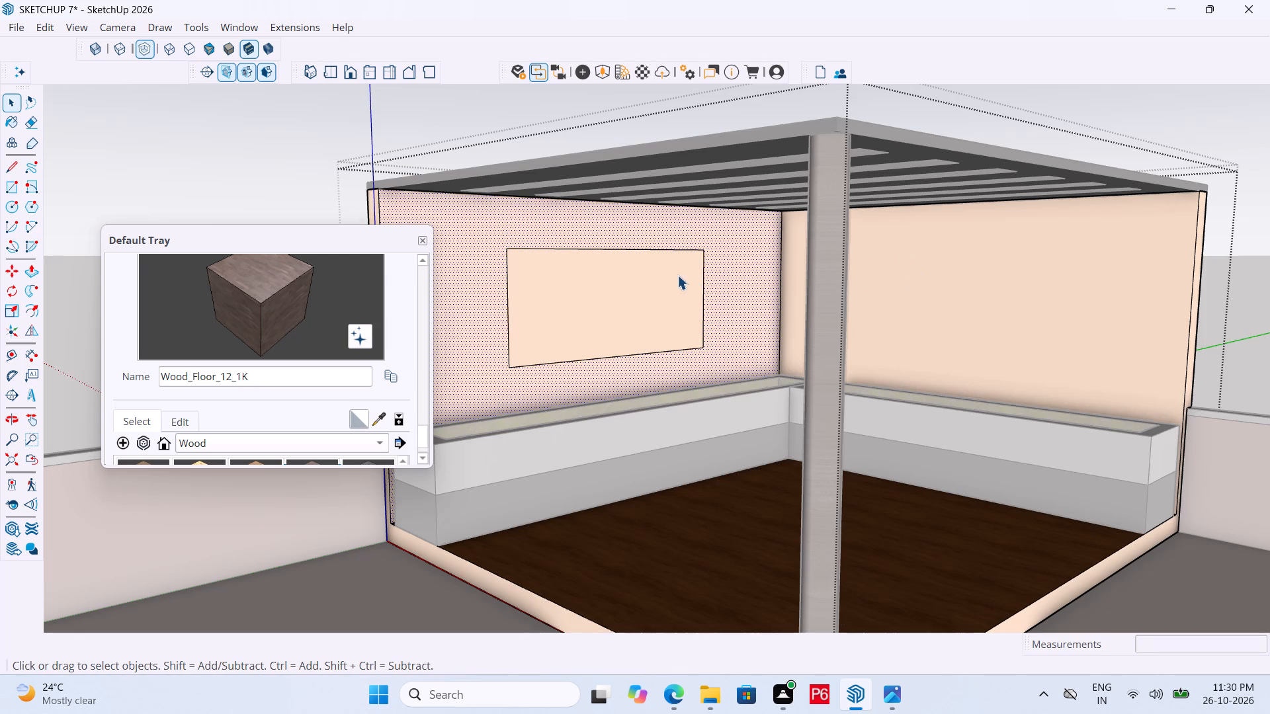
Push/Pull the rectangle 6 15/16" through the wall to cut a window opening.
{"action": "key", "text": "p"}
{"action": "key", "text": "space"}
{"action": "left_click", "coordinate": [638, 309]}
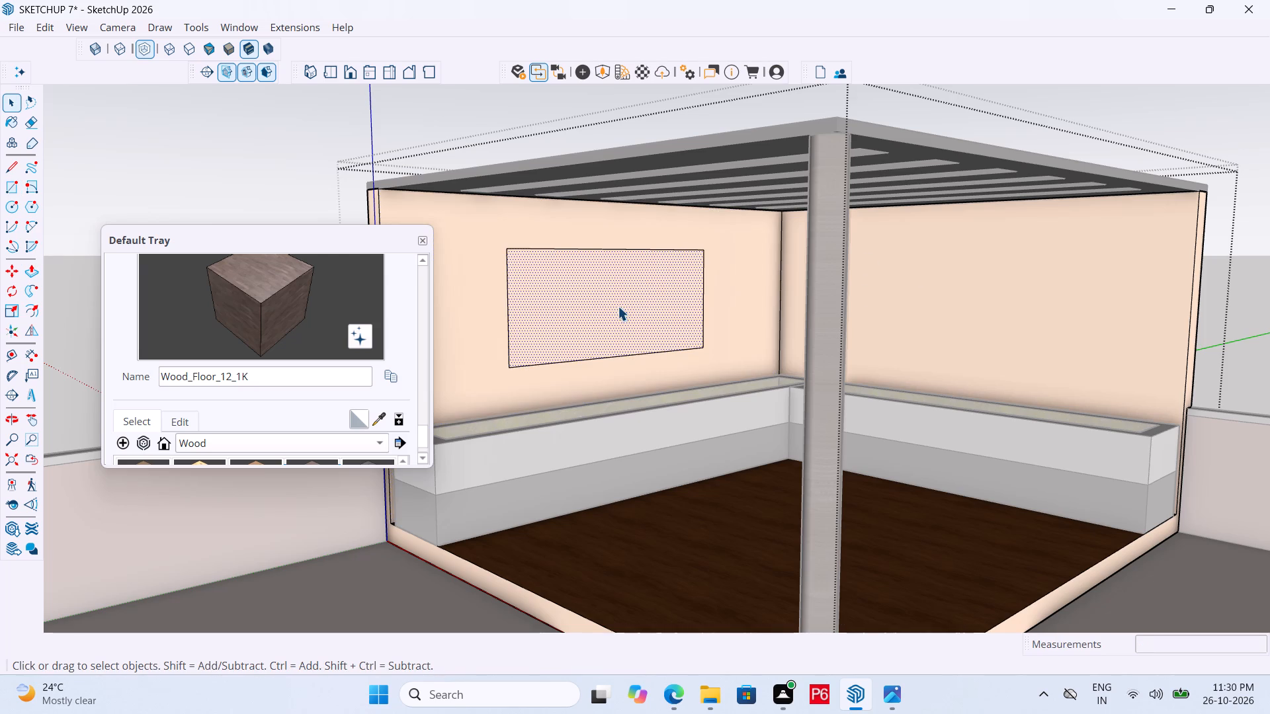
{"action": "key", "text": "p"}
{"action": "left_click", "coordinate": [618, 306]}
{"action": "middle_click", "coordinate": [556, 296]}
{"action": "left_click", "coordinate": [595, 284]}
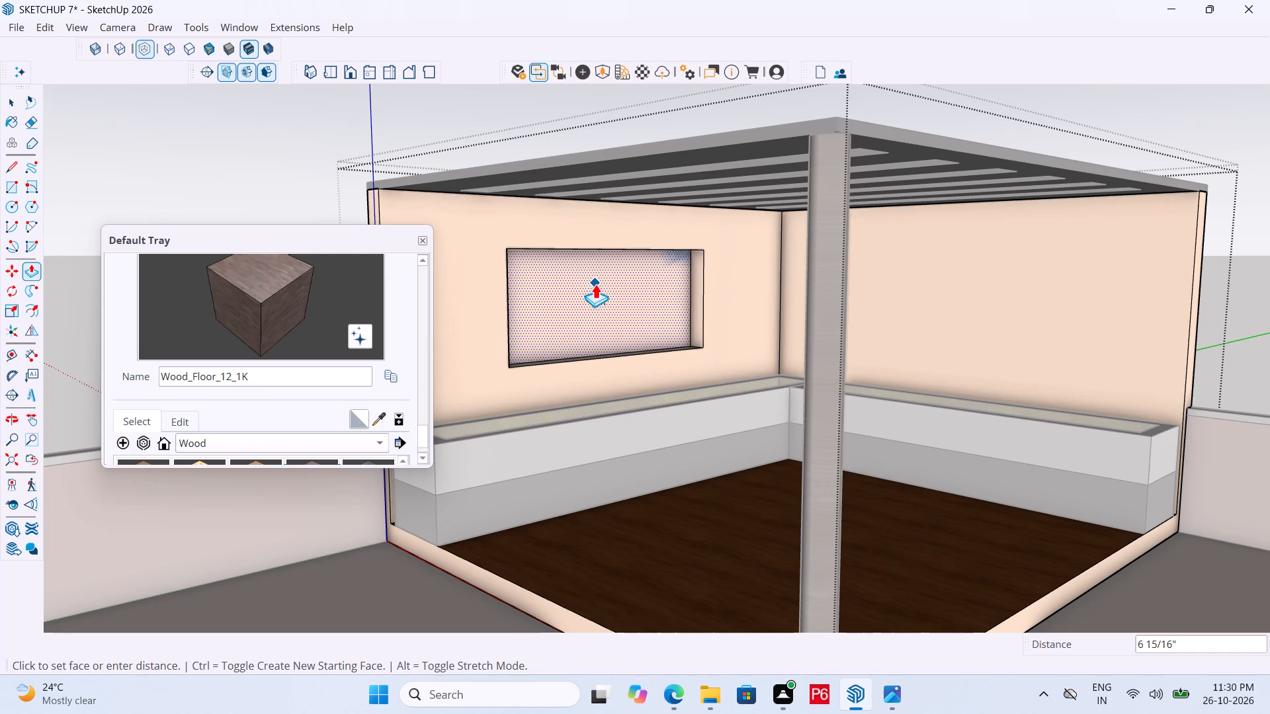
Draw a rectangle about 6' 10" by 2' 8" on the adjoining wall's inner face, above its planter.
{"action": "scroll", "coordinate": [740, 270], "scroll_direction": "down", "scroll_amount": 2}
{"action": "middle_click_drag", "start_coordinate": [681, 289], "coordinate": [712, 290]}
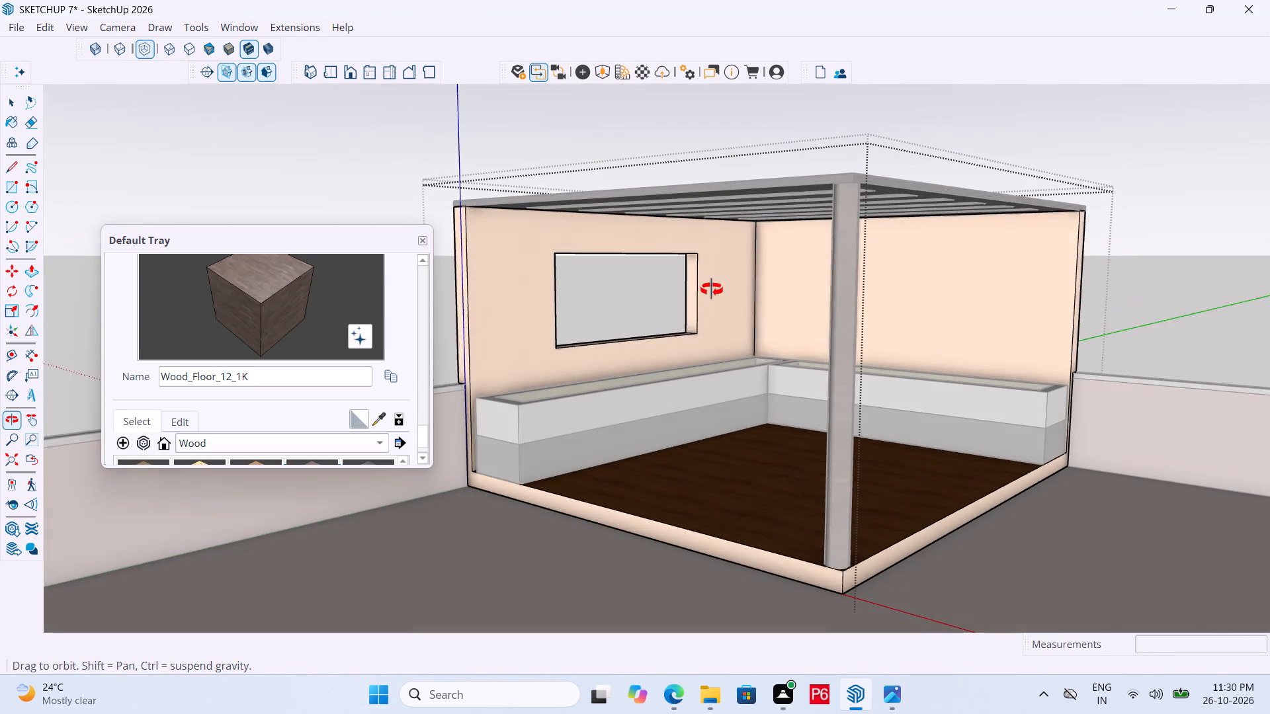
{"action": "middle_click_drag", "start_coordinate": [712, 290], "coordinate": [707, 290]}
{"action": "key", "text": "space"}
{"action": "middle_click_drag", "start_coordinate": [1080, 303], "coordinate": [954, 315]}
{"action": "scroll", "coordinate": [988, 315], "scroll_direction": "up", "scroll_amount": 4}
{"action": "key", "text": "r"}
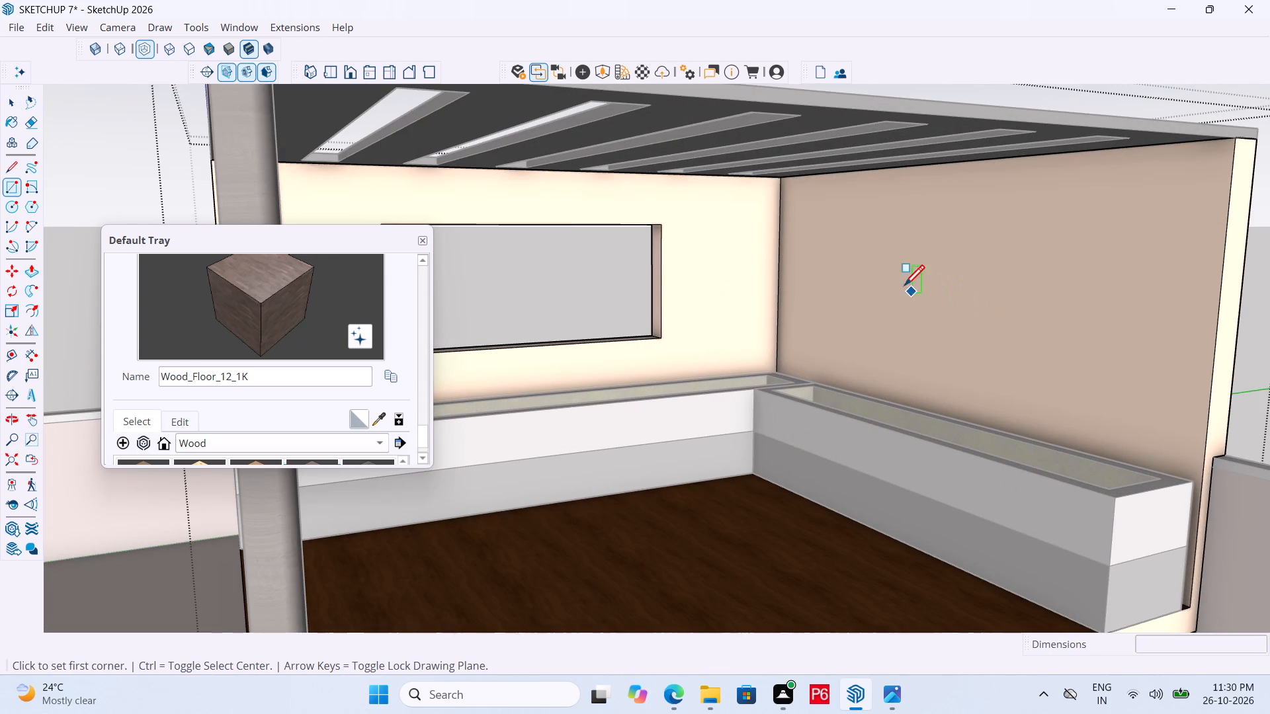
{"action": "left_click", "coordinate": [858, 225]}
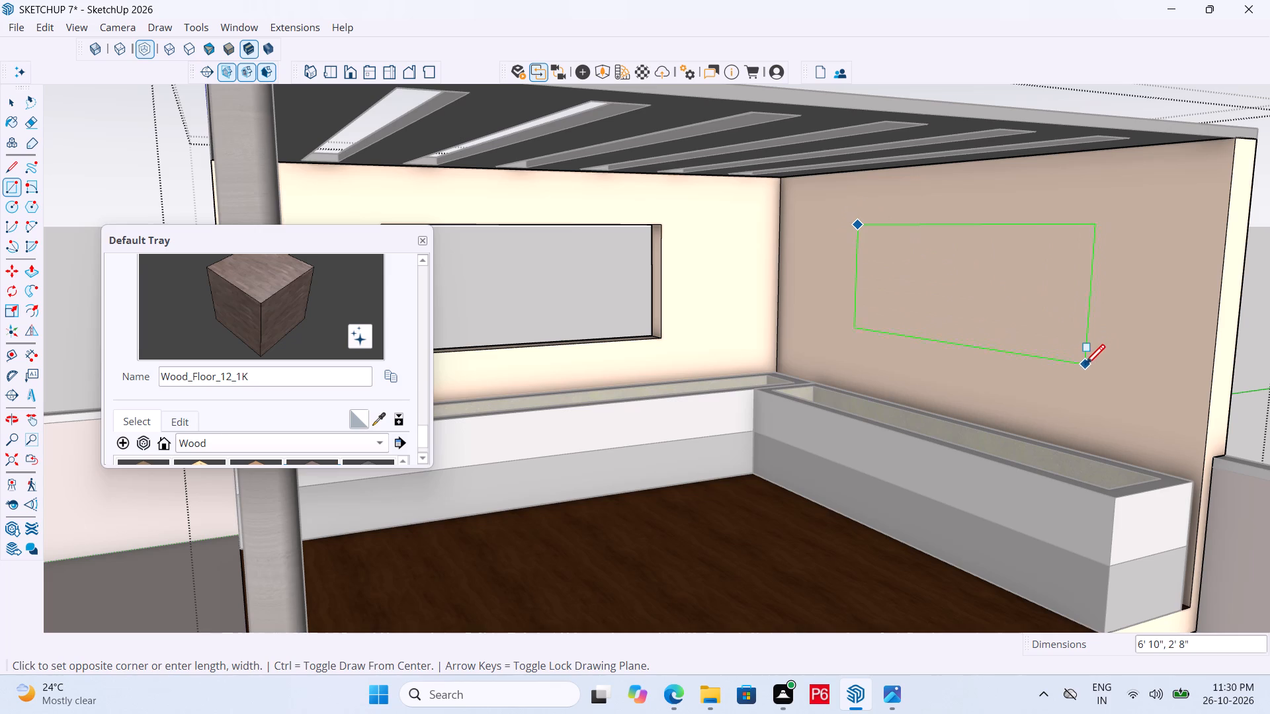
{"action": "left_click", "coordinate": [1083, 368]}
Push/Pull the new rectangle 6 15/16" through the adjoining wall to cut a second window opening.
{"action": "key", "text": "space"}
{"action": "double_click", "coordinate": [980, 260]}
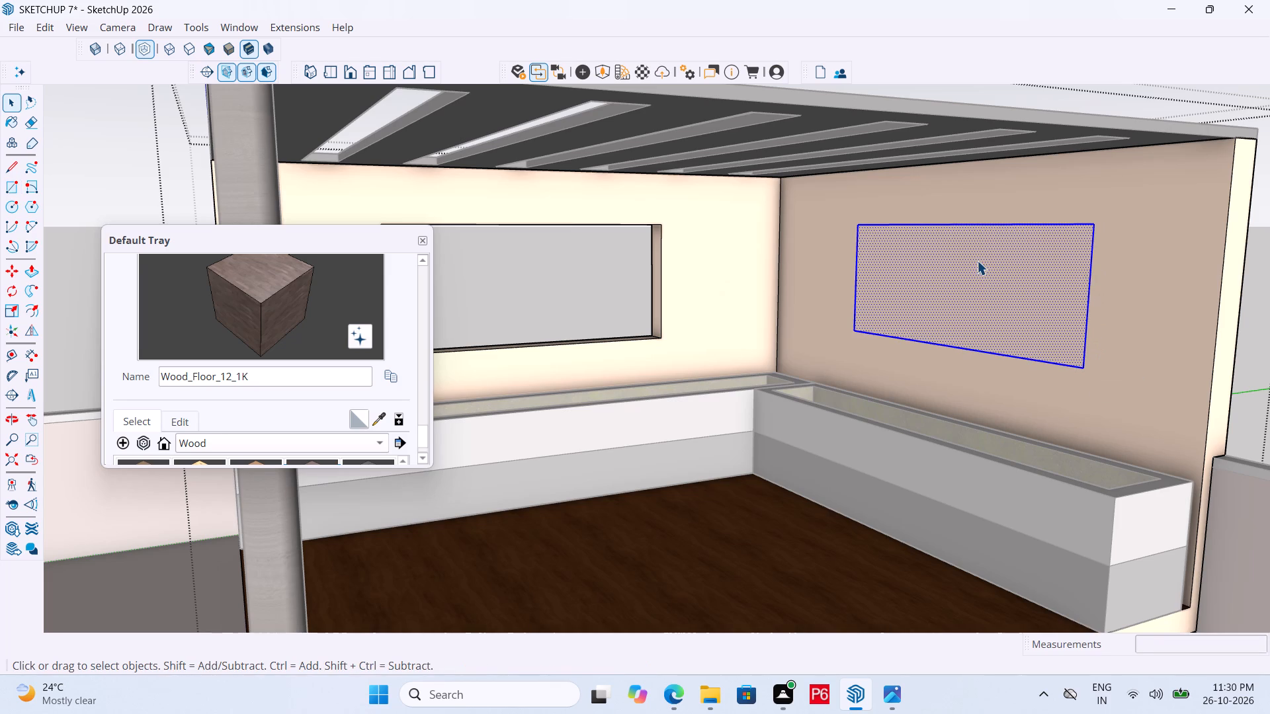
{"action": "key", "text": "p"}
{"action": "left_click", "coordinate": [968, 292]}
{"action": "left_click", "coordinate": [1023, 270]}
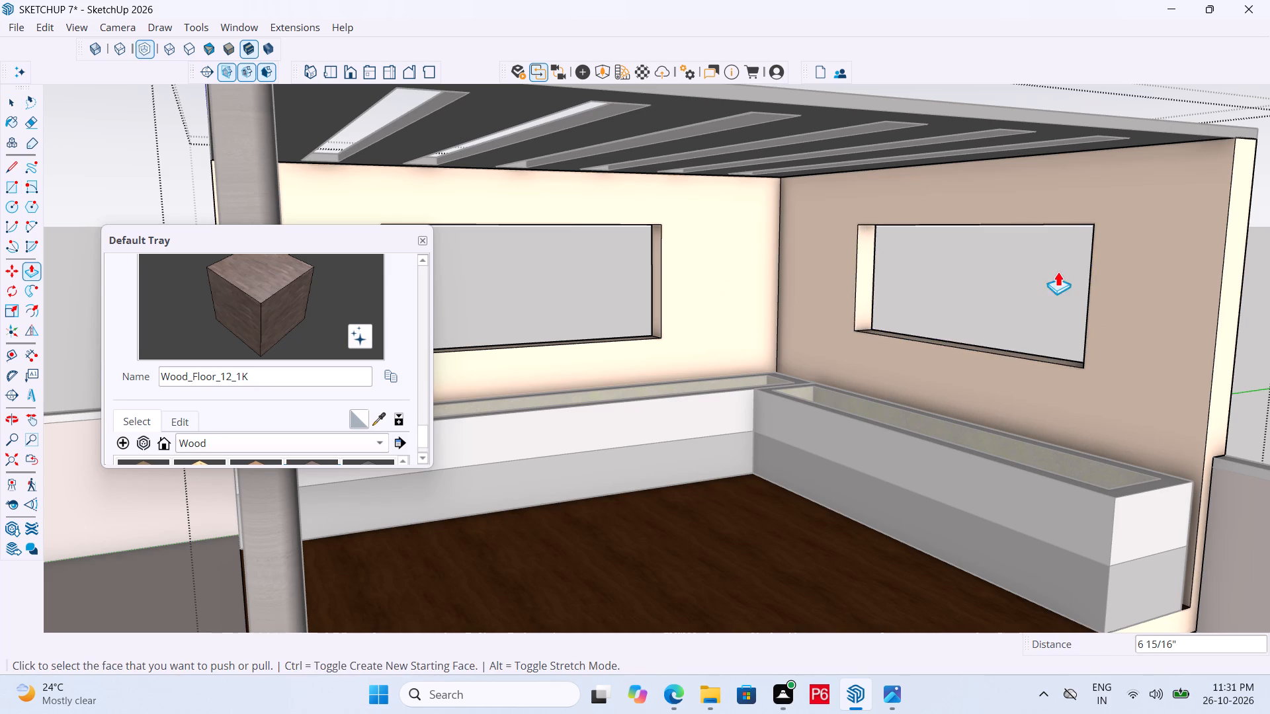
Examine both window openings from inside and outside the corner room.
{"action": "middle_click_drag", "start_coordinate": [1058, 271], "coordinate": [851, 281]}
{"action": "scroll", "coordinate": [1019, 235], "scroll_direction": "down", "scroll_amount": 5}
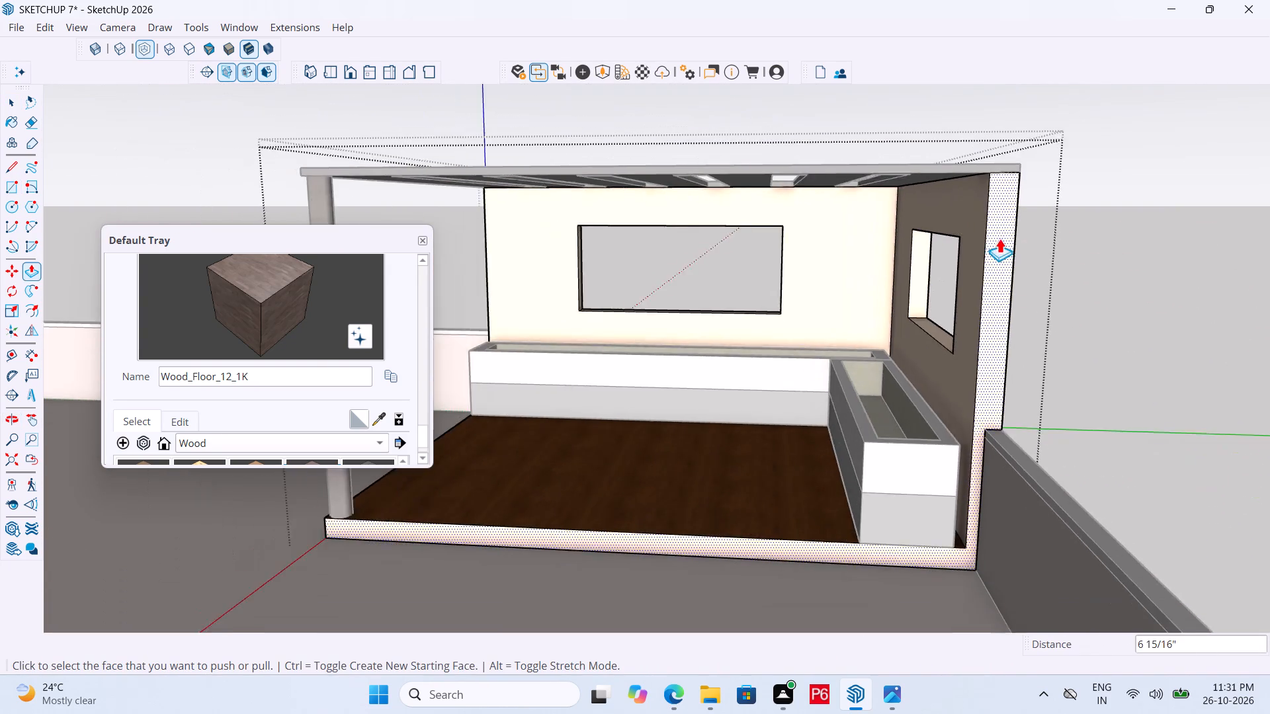
{"action": "scroll", "coordinate": [999, 238], "scroll_direction": "down", "scroll_amount": 1}
{"action": "middle_click_drag", "start_coordinate": [973, 276], "coordinate": [950, 290]}
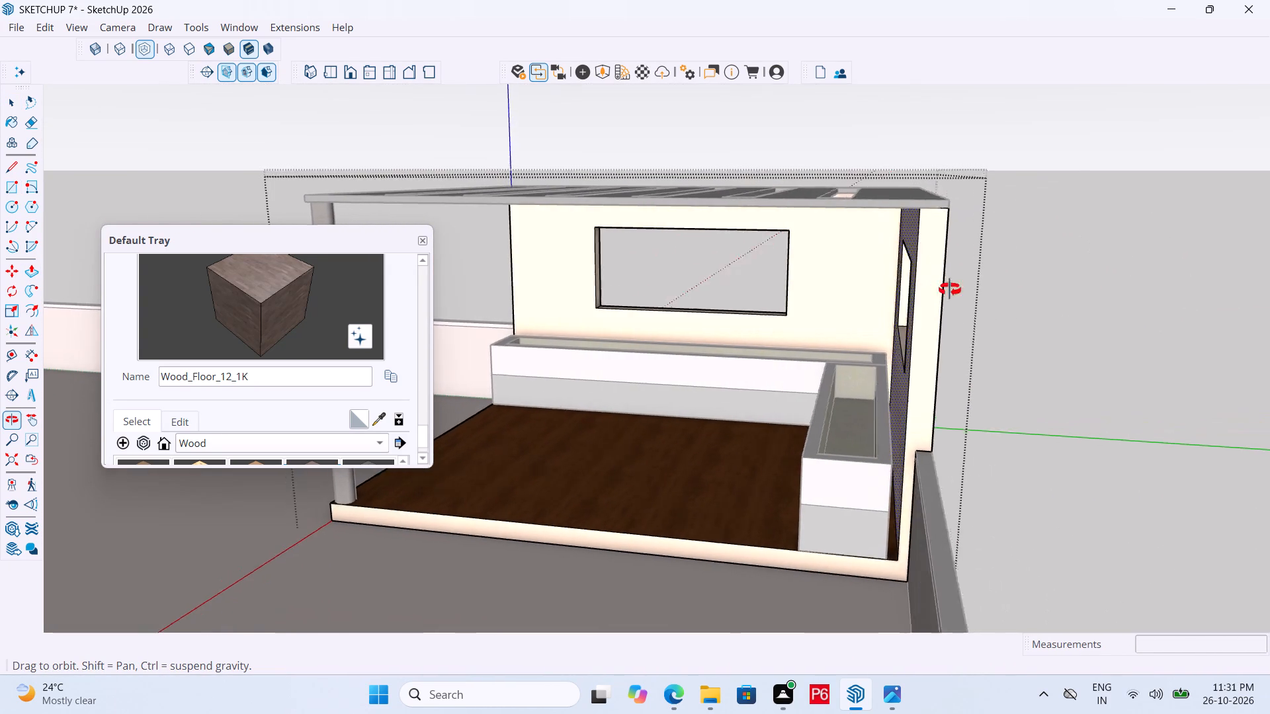
{"action": "middle_click_drag", "start_coordinate": [950, 290], "coordinate": [1002, 293]}
{"action": "scroll", "coordinate": [1005, 313], "scroll_direction": "up", "scroll_amount": 5}
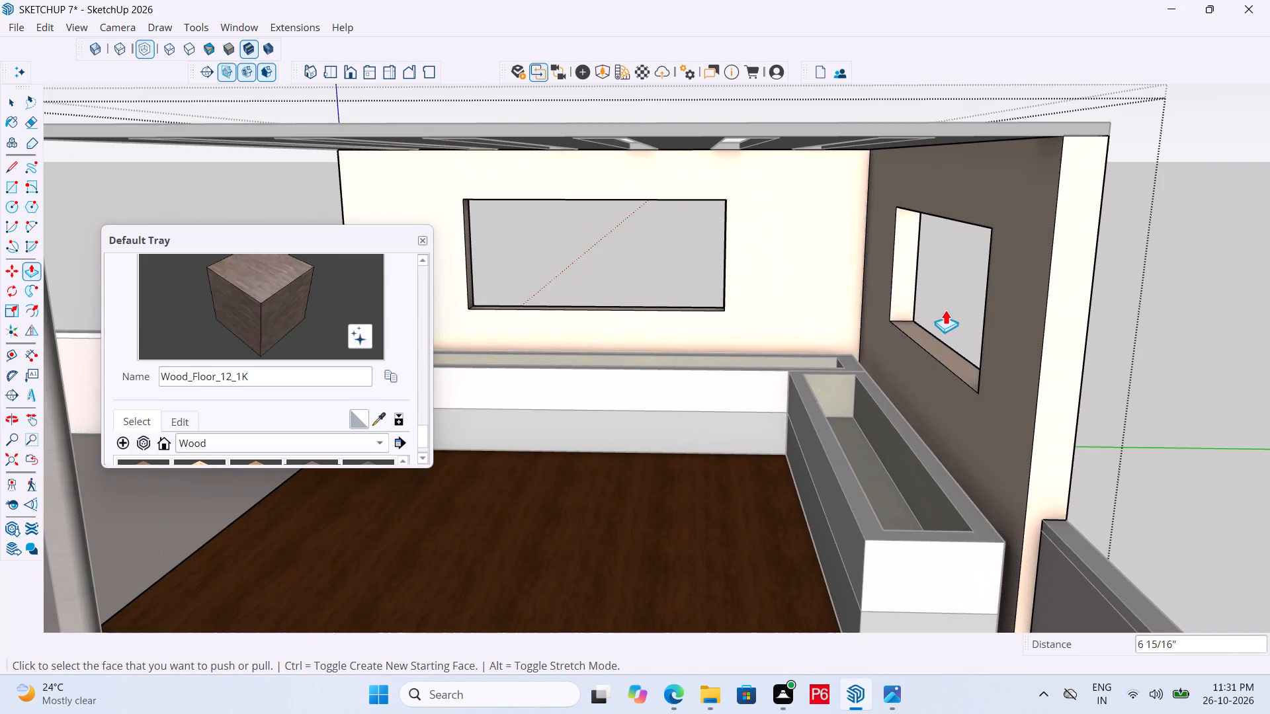
{"action": "middle_click_drag", "start_coordinate": [1024, 314], "coordinate": [462, 325]}
{"action": "scroll", "coordinate": [1177, 288], "scroll_direction": "down", "scroll_amount": 6}
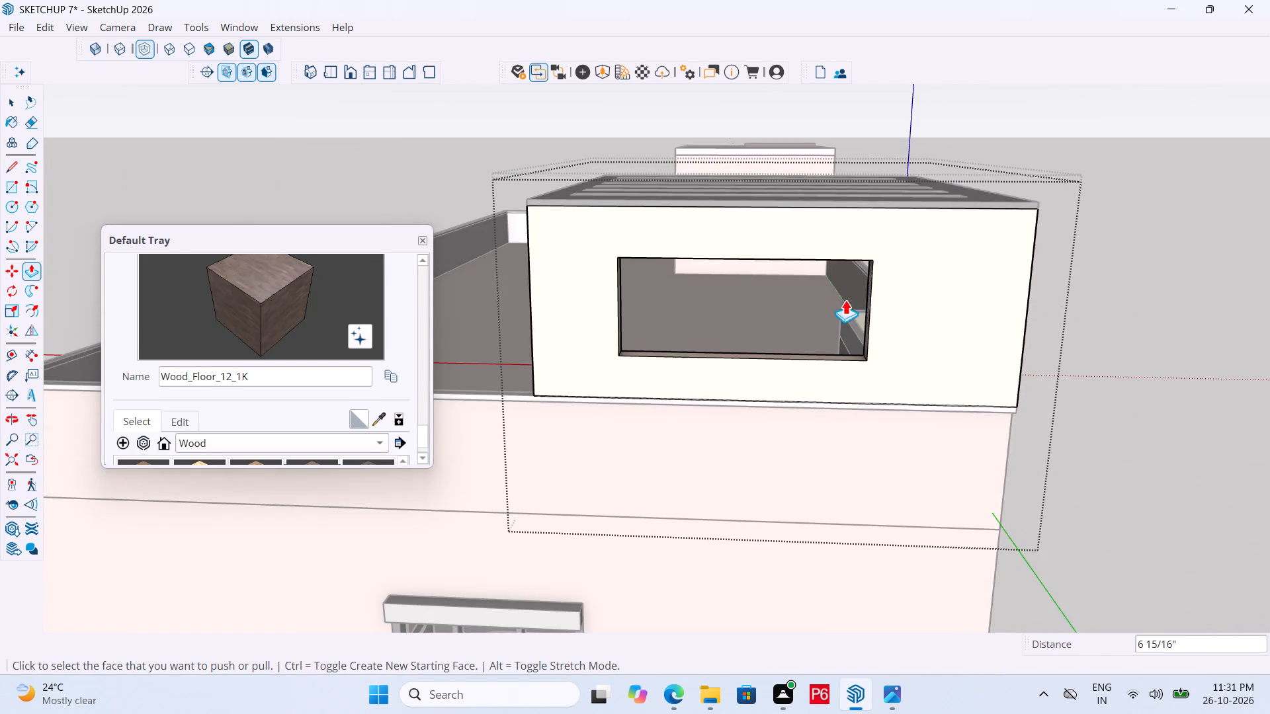
{"action": "middle_click_drag", "start_coordinate": [803, 298], "coordinate": [728, 294]}
Save the model.
{"action": "key", "text": "ctrl+s"}
{"action": "key", "text": "ctrl+s"}
{"action": "key", "text": "ctrl+s"}
{"action": "key", "text": "ctrl+s"}
{"action": "key", "text": "ctrl+s"}
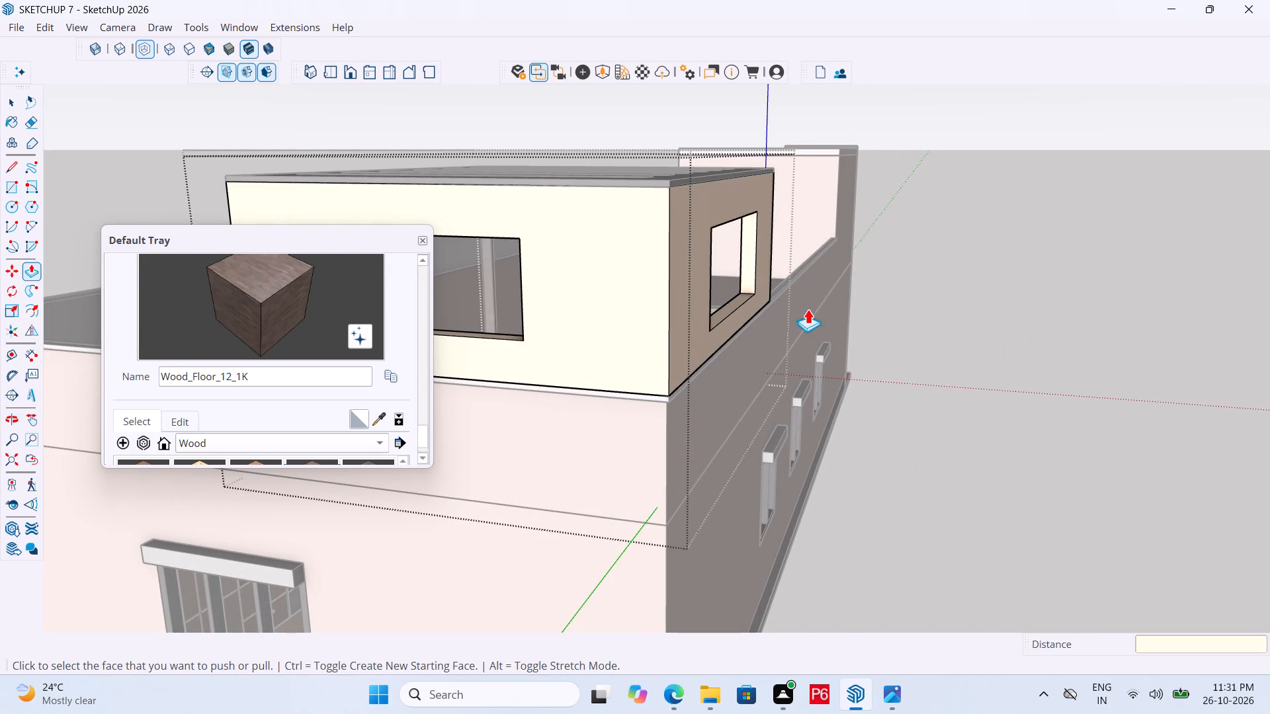
{"action": "key", "text": "ctrl+s"}
{"action": "key", "text": "ctrl+s"}
Push/Pull the second window opening's jamb about 2' 11 5/8" toward the walls' shared corner to widen the opening.
{"action": "scroll", "coordinate": [1011, 311], "scroll_direction": "down", "scroll_amount": 5}
{"action": "middle_click_drag", "start_coordinate": [743, 346], "coordinate": [1074, 366]}
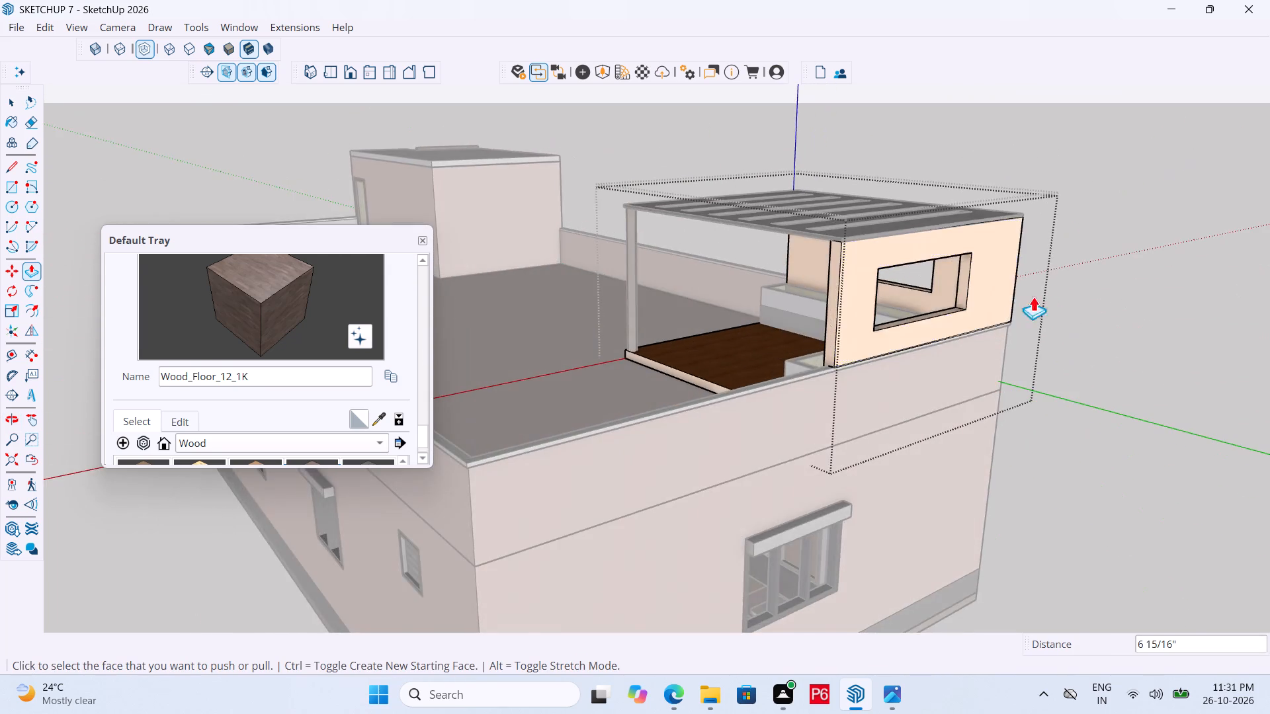
{"action": "scroll", "coordinate": [1009, 276], "scroll_direction": "up", "scroll_amount": 11}
{"action": "left_click", "coordinate": [896, 312]}
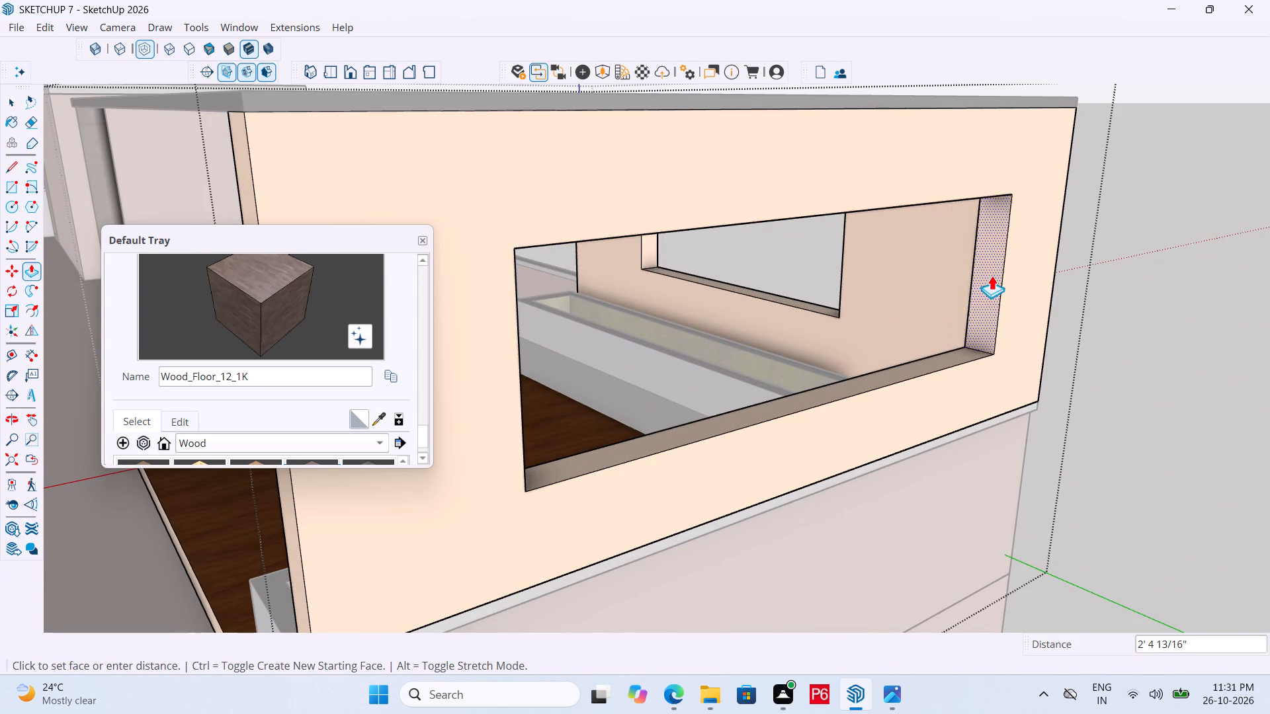
{"action": "left_click", "coordinate": [1001, 280]}
Push/Pull the first window opening's jamb about 3' 10 5/8" toward the walls' shared corner to widen the opening.
{"action": "middle_click_drag", "start_coordinate": [1130, 279], "coordinate": [683, 348]}
{"action": "scroll", "coordinate": [1128, 278], "scroll_direction": "down", "scroll_amount": 1}
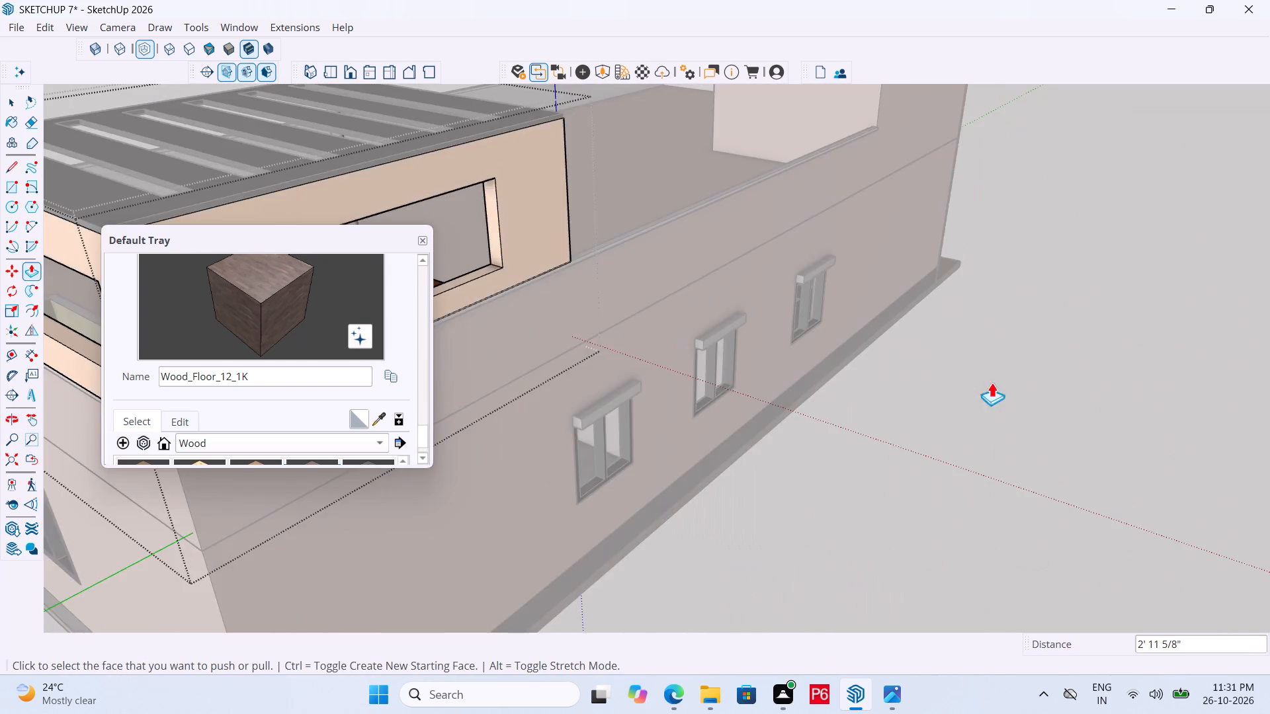
{"action": "scroll", "coordinate": [1033, 390], "scroll_direction": "down", "scroll_amount": 7}
{"action": "middle_click_drag", "start_coordinate": [831, 384], "coordinate": [718, 419]}
{"action": "scroll", "coordinate": [1253, 391], "scroll_direction": "down", "scroll_amount": 6}
{"action": "middle_click_drag", "start_coordinate": [1043, 387], "coordinate": [873, 383]}
{"action": "scroll", "coordinate": [1207, 261], "scroll_direction": "down", "scroll_amount": 5}
{"action": "middle_click_drag", "start_coordinate": [729, 328], "coordinate": [548, 303]}
{"action": "scroll", "coordinate": [576, 309], "scroll_direction": "up", "scroll_amount": 15}
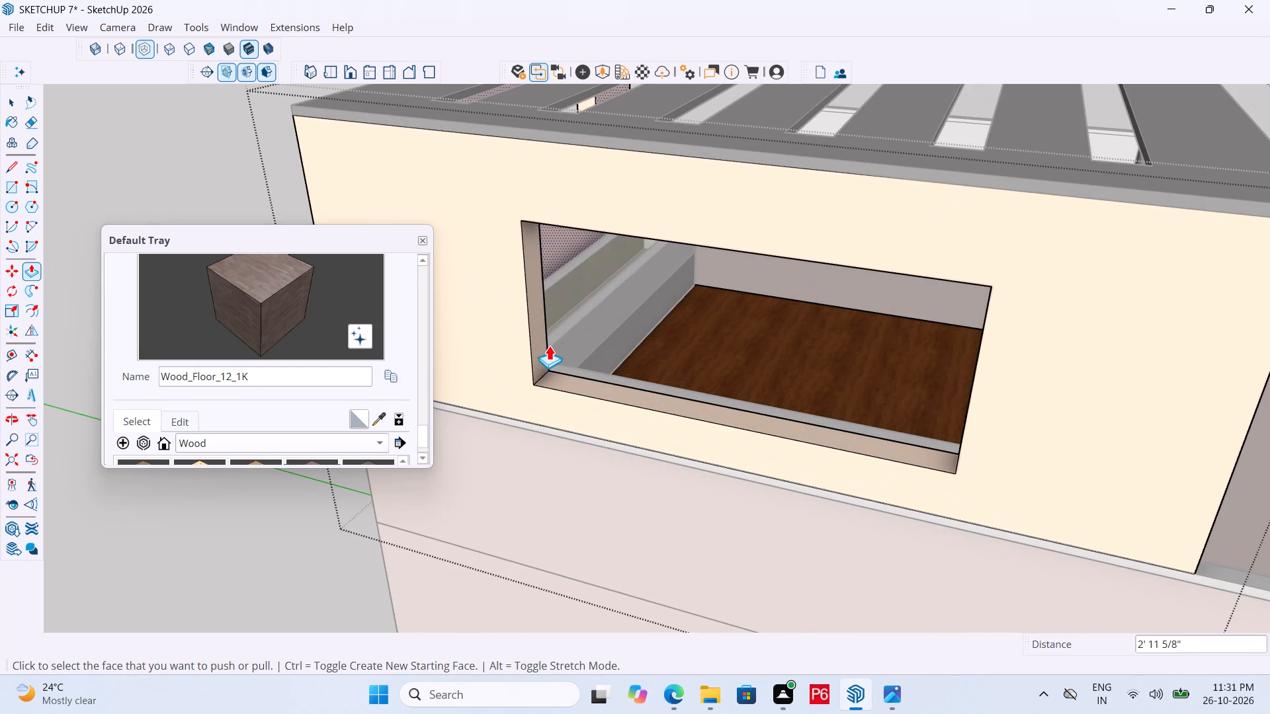
{"action": "left_click", "coordinate": [543, 352]}
{"action": "scroll", "coordinate": [718, 266], "scroll_direction": "down", "scroll_amount": 5}
{"action": "scroll", "coordinate": [505, 288], "scroll_direction": "up", "scroll_amount": 3}
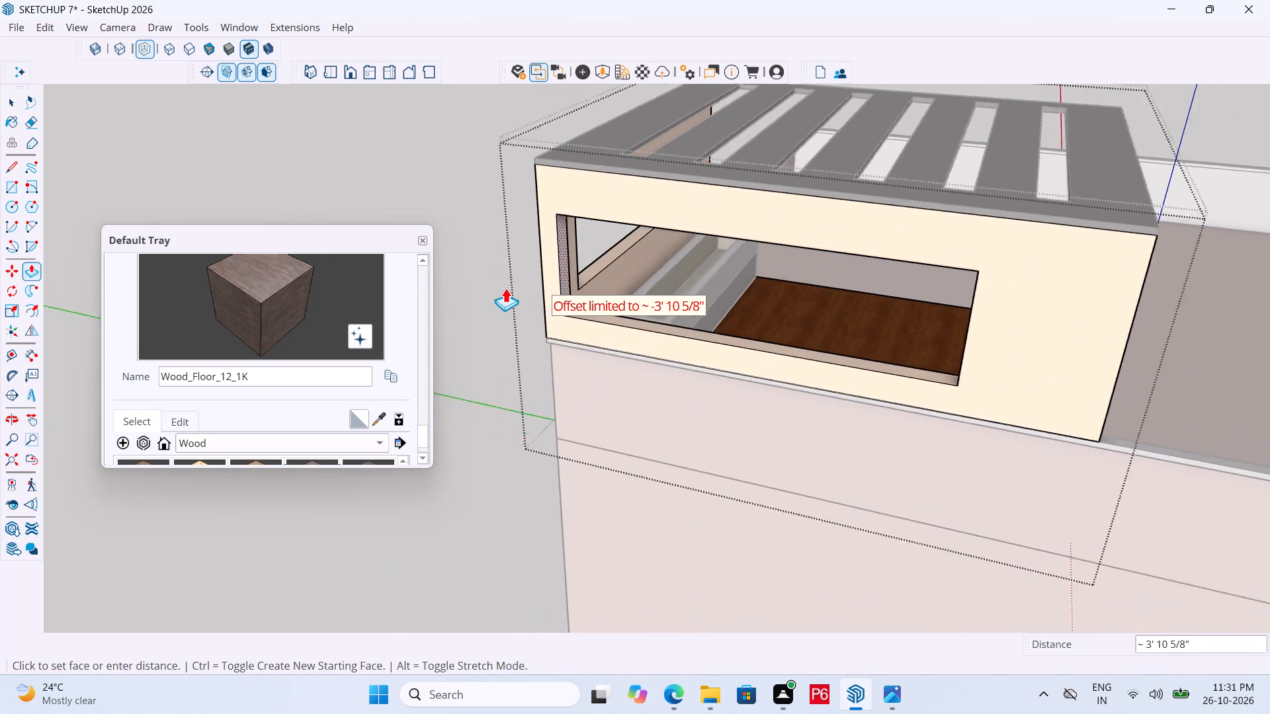
{"action": "scroll", "coordinate": [505, 288], "scroll_direction": "up", "scroll_amount": 2}
{"action": "left_click", "coordinate": [593, 262]}
Push/Pull the first window opening's opposite jamb about 2' 5 5/8" away from the shared corner to widen it further.
{"action": "middle_click_drag", "start_coordinate": [568, 317], "coordinate": [841, 343]}
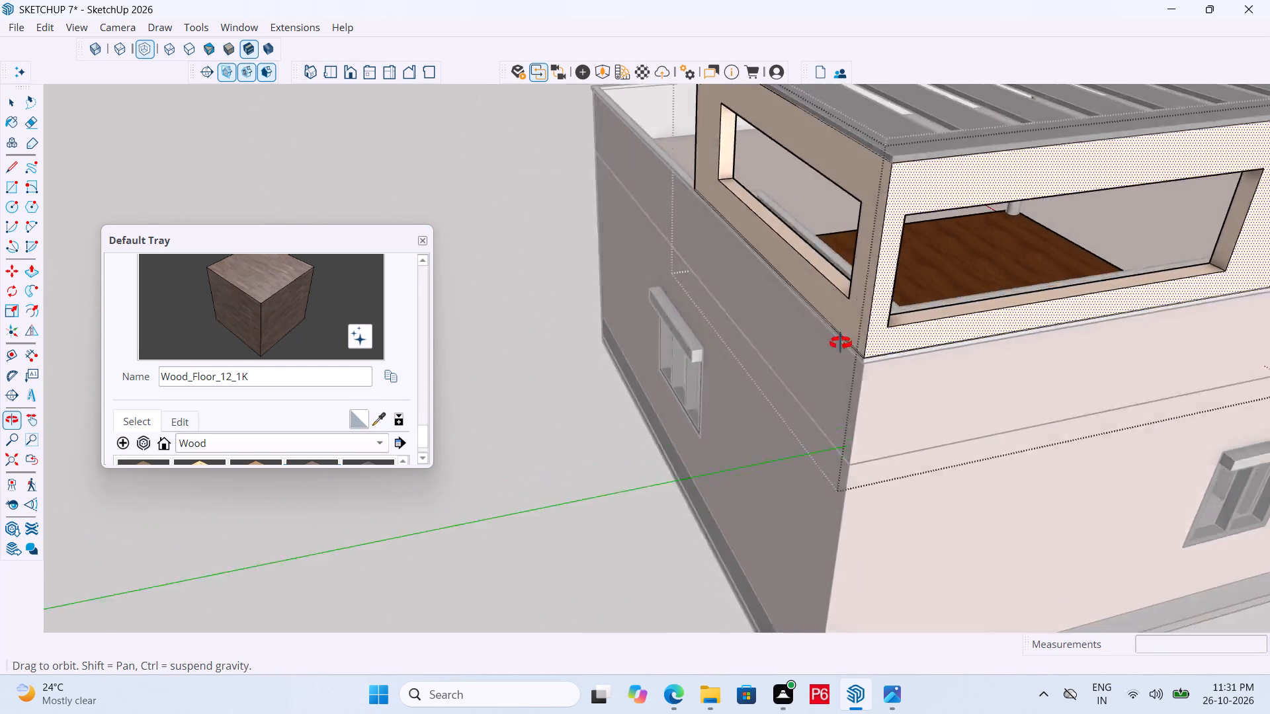
{"action": "middle_click_drag", "start_coordinate": [841, 343], "coordinate": [525, 304]}
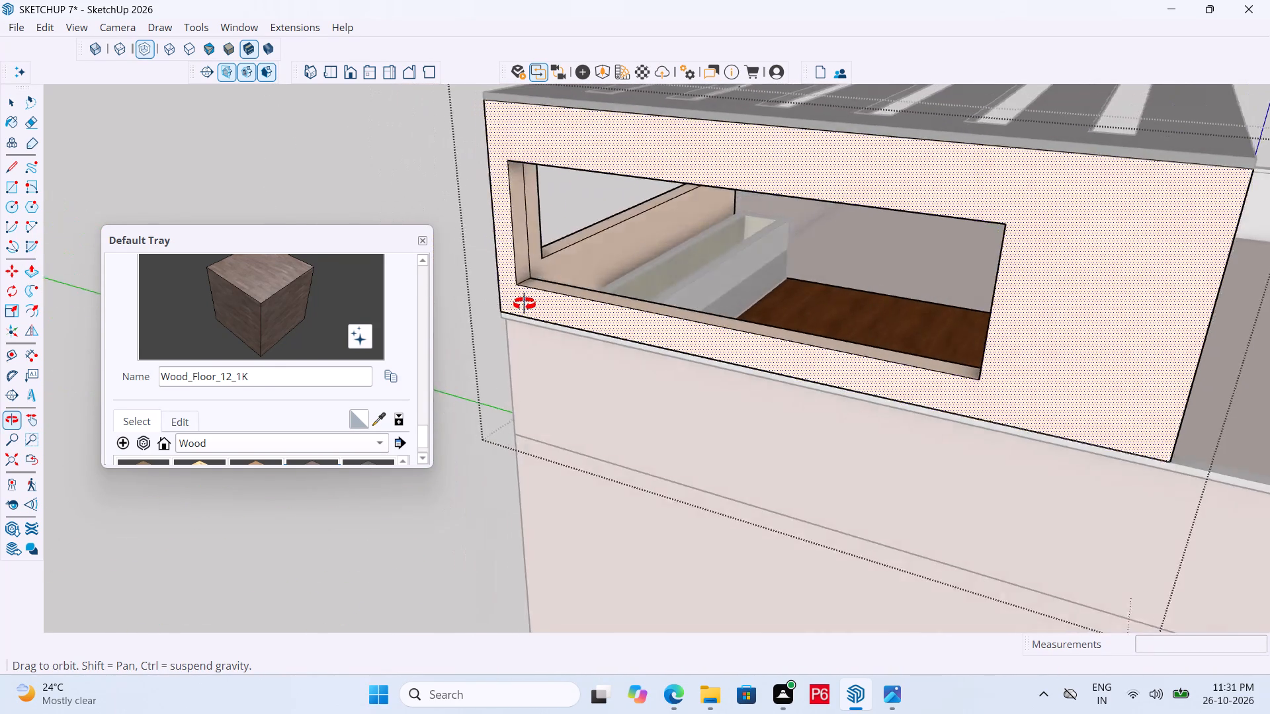
{"action": "middle_click_drag", "start_coordinate": [525, 304], "coordinate": [641, 325]}
{"action": "scroll", "coordinate": [593, 315], "scroll_direction": "down", "scroll_amount": 7}
{"action": "middle_click_drag", "start_coordinate": [913, 355], "coordinate": [1219, 345]}
{"action": "scroll", "coordinate": [1070, 188], "scroll_direction": "up", "scroll_amount": 7}
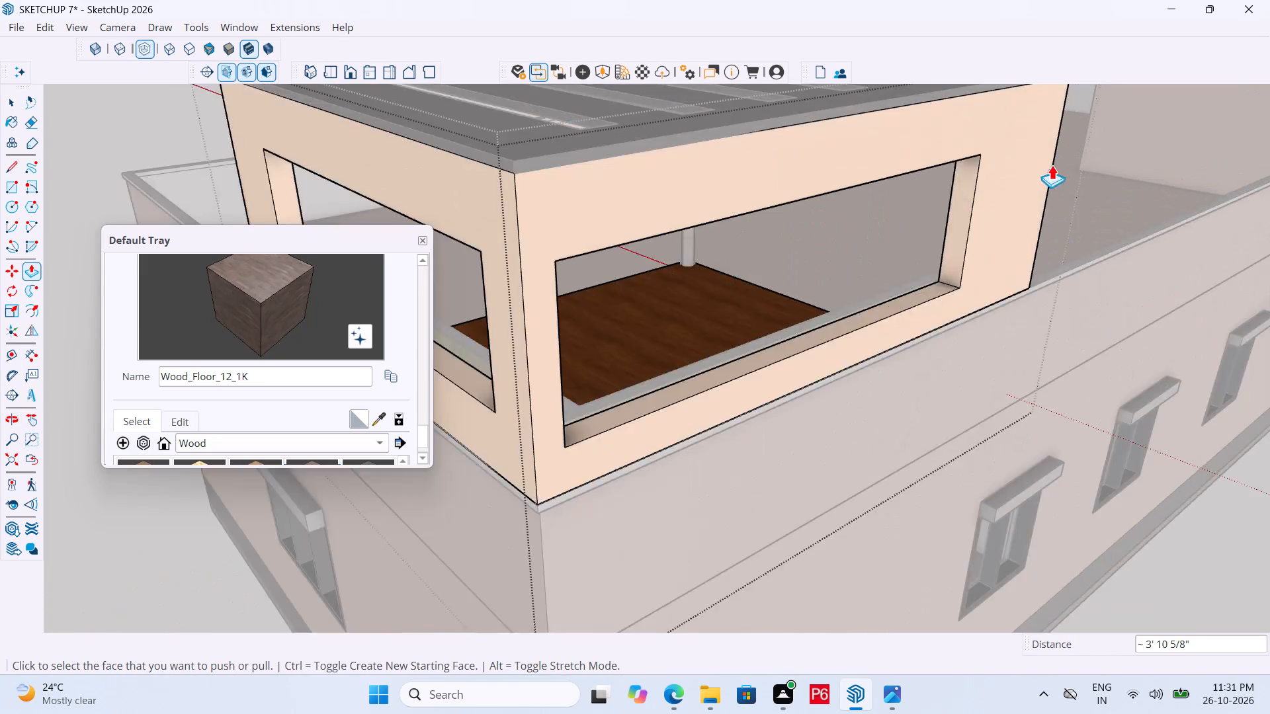
{"action": "scroll", "coordinate": [1052, 165], "scroll_direction": "up", "scroll_amount": 2}
{"action": "left_click", "coordinate": [892, 280]}
{"action": "double_click", "coordinate": [990, 233]}
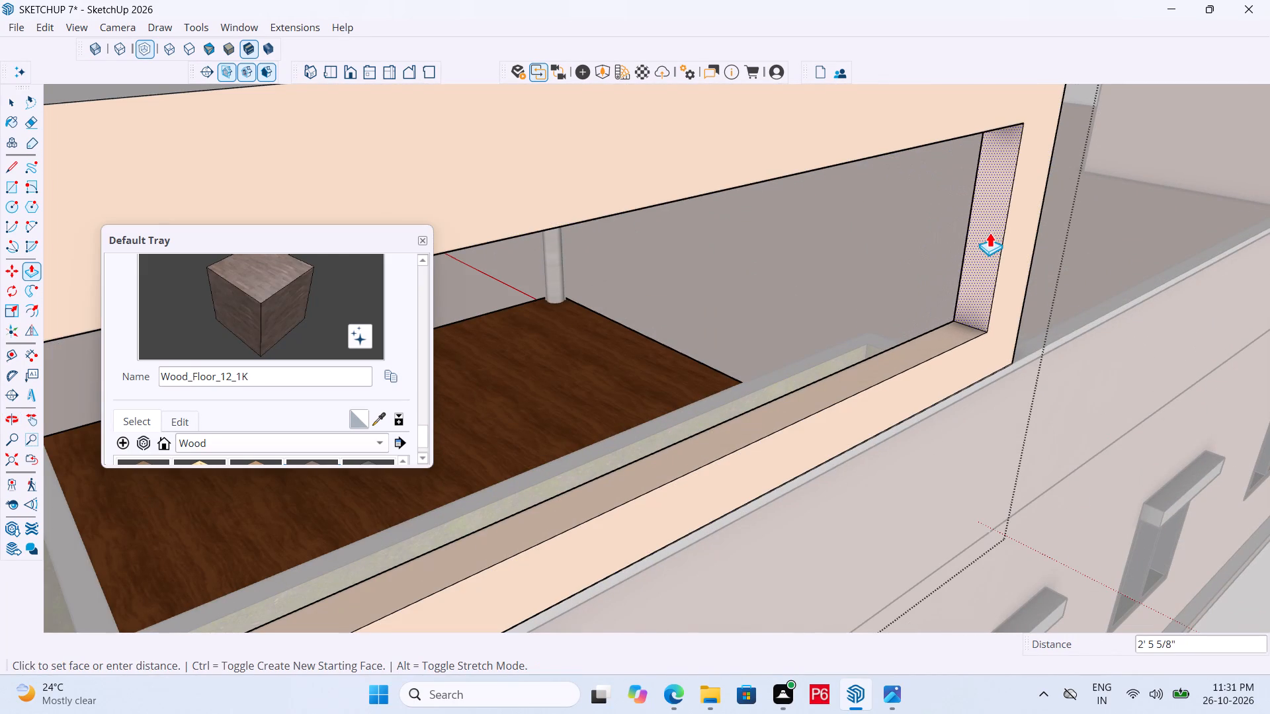
Push/Pull the second window opening's jamb farthest from the shared corner about 1' 15/16" outward to widen that opening.
{"action": "middle_click_drag", "start_coordinate": [1056, 246], "coordinate": [912, 246]}
{"action": "scroll", "coordinate": [1179, 243], "scroll_direction": "down", "scroll_amount": 11}
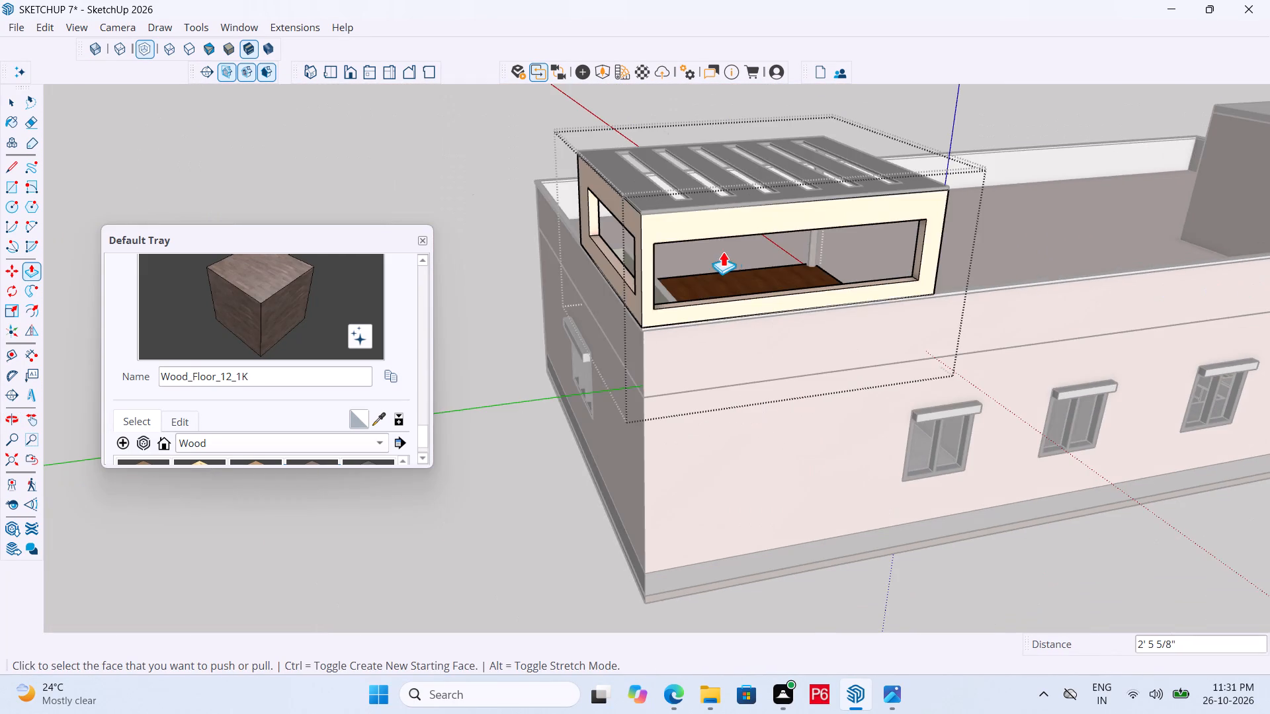
{"action": "middle_click_drag", "start_coordinate": [723, 251], "coordinate": [1171, 272]}
{"action": "scroll", "coordinate": [966, 184], "scroll_direction": "up", "scroll_amount": 1}
{"action": "middle_click_drag", "start_coordinate": [957, 183], "coordinate": [714, 186]}
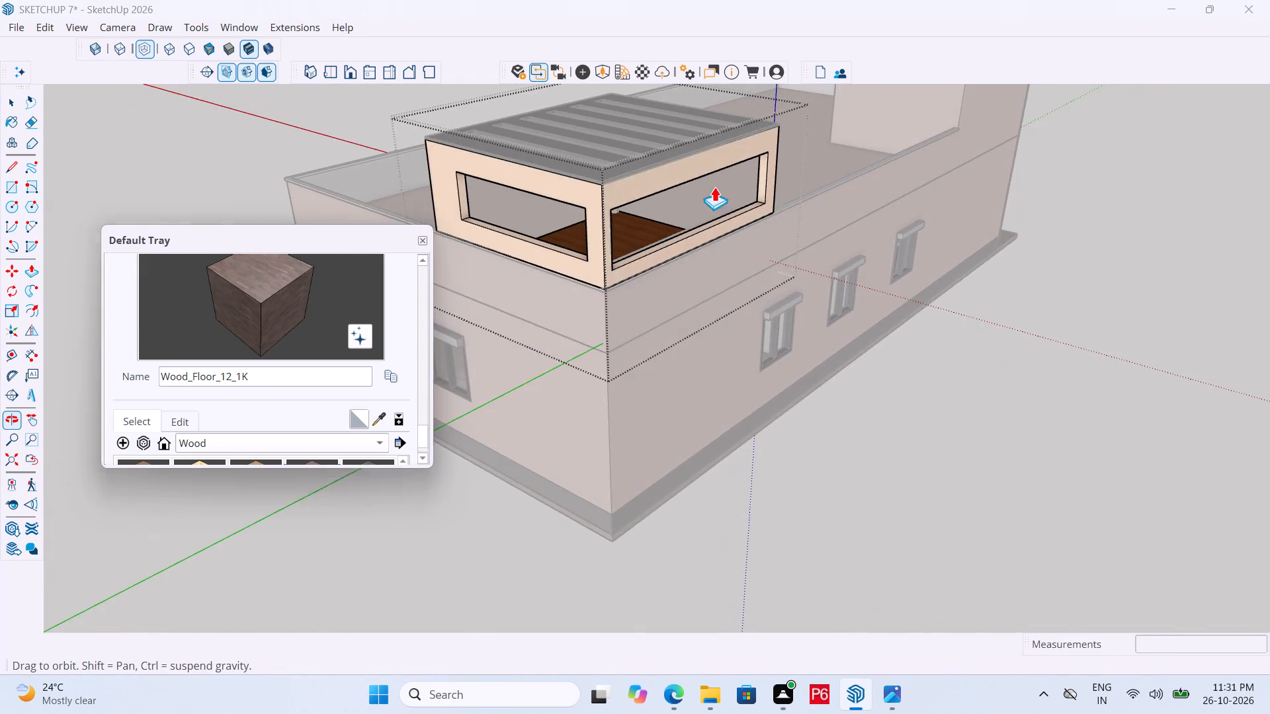
{"action": "scroll", "coordinate": [375, 199], "scroll_direction": "up", "scroll_amount": 6}
{"action": "left_click", "coordinate": [587, 223]}
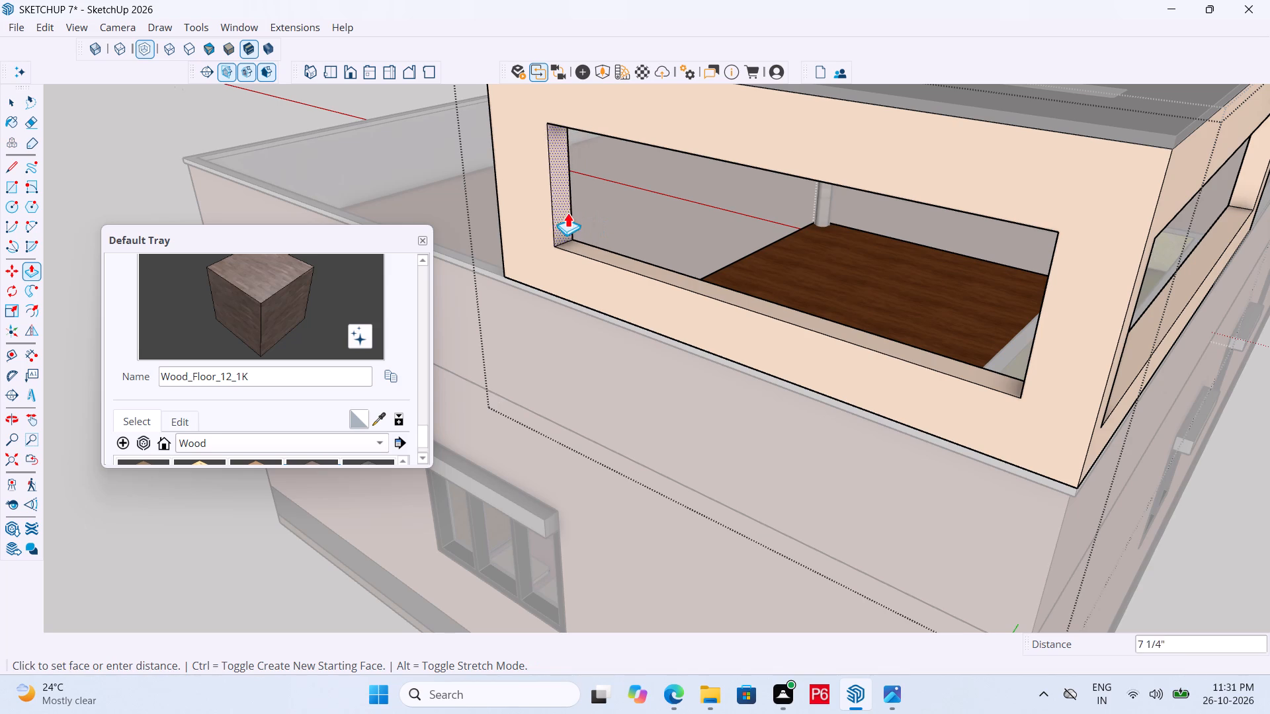
{"action": "left_click", "coordinate": [555, 203]}
Save the model.
{"action": "scroll", "coordinate": [573, 233], "scroll_direction": "down", "scroll_amount": 5}
{"action": "middle_click_drag", "start_coordinate": [558, 269], "coordinate": [1061, 267]}
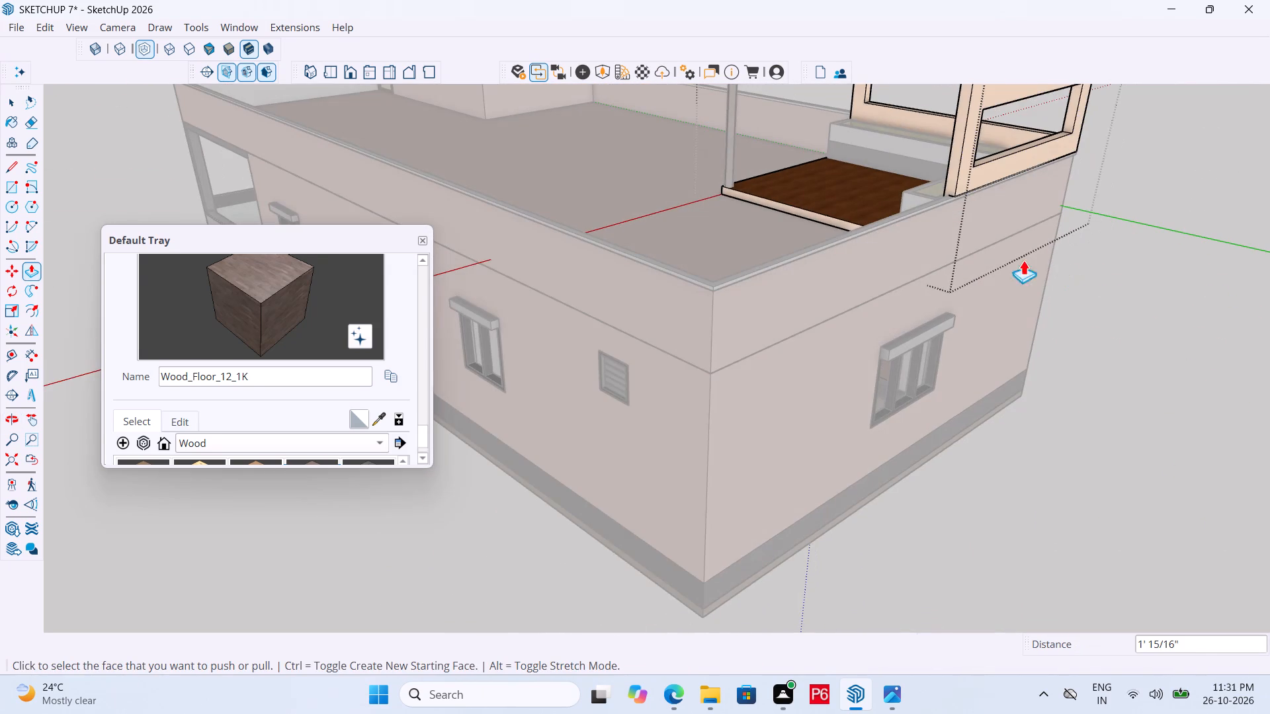
{"action": "key", "text": "ctrl+s"}
{"action": "key", "text": "ctrl+s"}
{"action": "key", "text": "ctrl+s"}
{"action": "key", "text": "ctrl+s"}
{"action": "key", "text": "ctrl+s"}
{"action": "scroll", "coordinate": [803, 390], "scroll_direction": "down", "scroll_amount": 3, "text": "ctrl"}
{"action": "key", "text": "ctrl+s"}
{"action": "key", "text": "ctrl+s"}
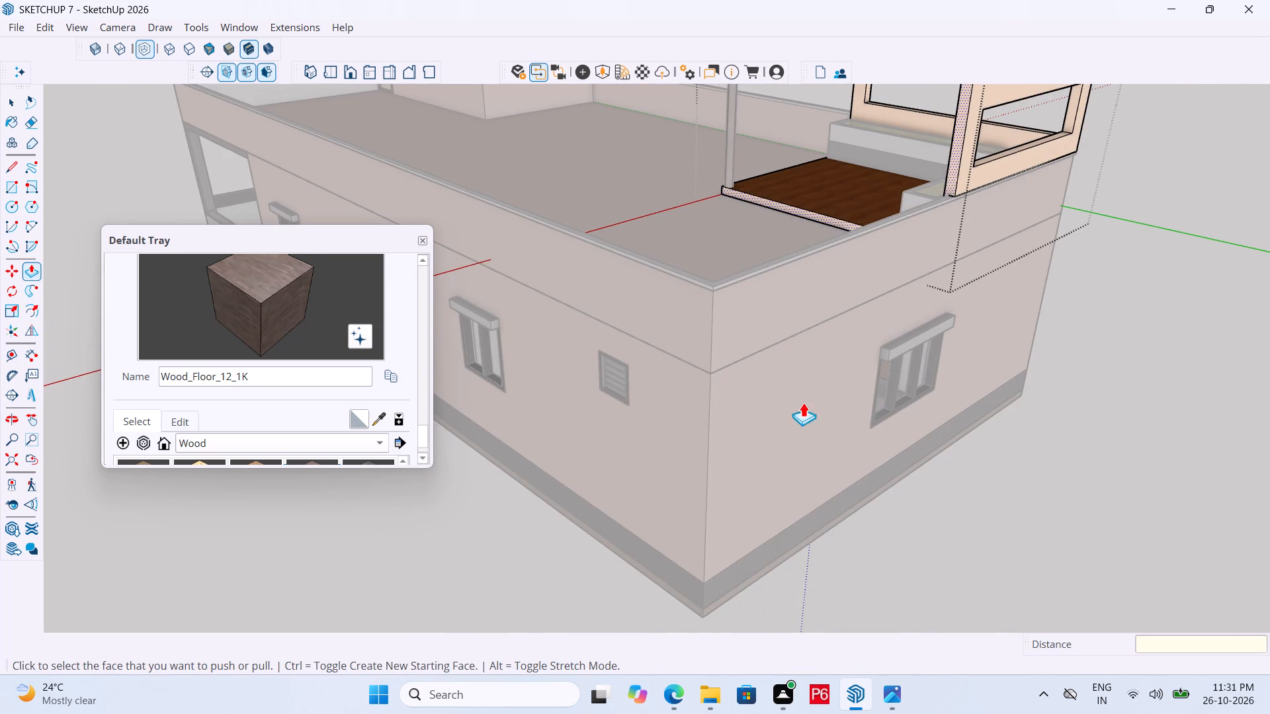
{"action": "key", "text": "ctrl+s"}
{"action": "scroll", "coordinate": [710, 360], "scroll_direction": "down", "scroll_amount": 4}
{"action": "key", "text": "space"}
From inside the room, Push/Pull the first opening's shared-corner jamb slightly back from the corner, leaving a narrow wall strip.
{"action": "scroll", "coordinate": [629, 387], "scroll_direction": "down", "scroll_amount": 5}
{"action": "middle_click_drag", "start_coordinate": [776, 315], "coordinate": [1003, 267]}
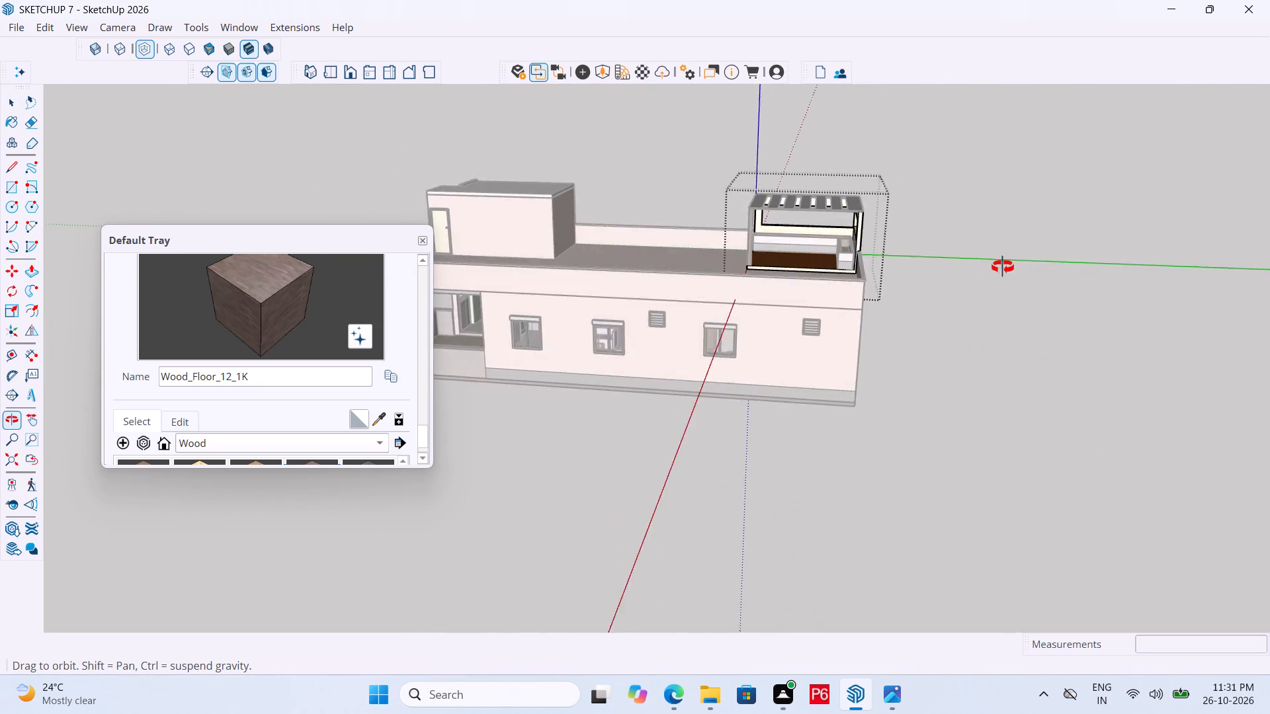
{"action": "middle_click_drag", "start_coordinate": [1003, 267], "coordinate": [1033, 260]}
{"action": "scroll", "coordinate": [1027, 262], "scroll_direction": "up", "scroll_amount": 8}
{"action": "middle_click_drag", "start_coordinate": [853, 238], "coordinate": [1207, 218]}
{"action": "scroll", "coordinate": [729, 169], "scroll_direction": "up", "scroll_amount": 3}
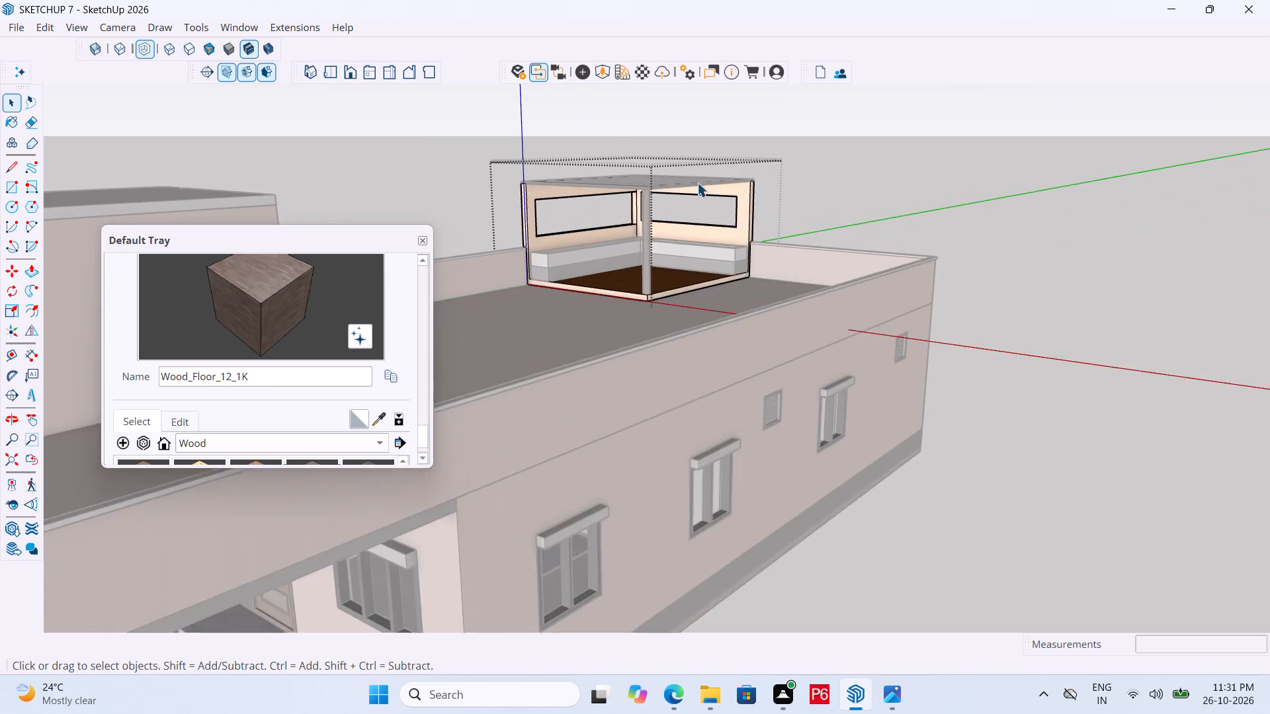
{"action": "scroll", "coordinate": [697, 182], "scroll_direction": "up", "scroll_amount": 8}
{"action": "scroll", "coordinate": [515, 177], "scroll_direction": "up", "scroll_amount": 15}
{"action": "middle_click_drag", "start_coordinate": [554, 170], "coordinate": [554, 165]}
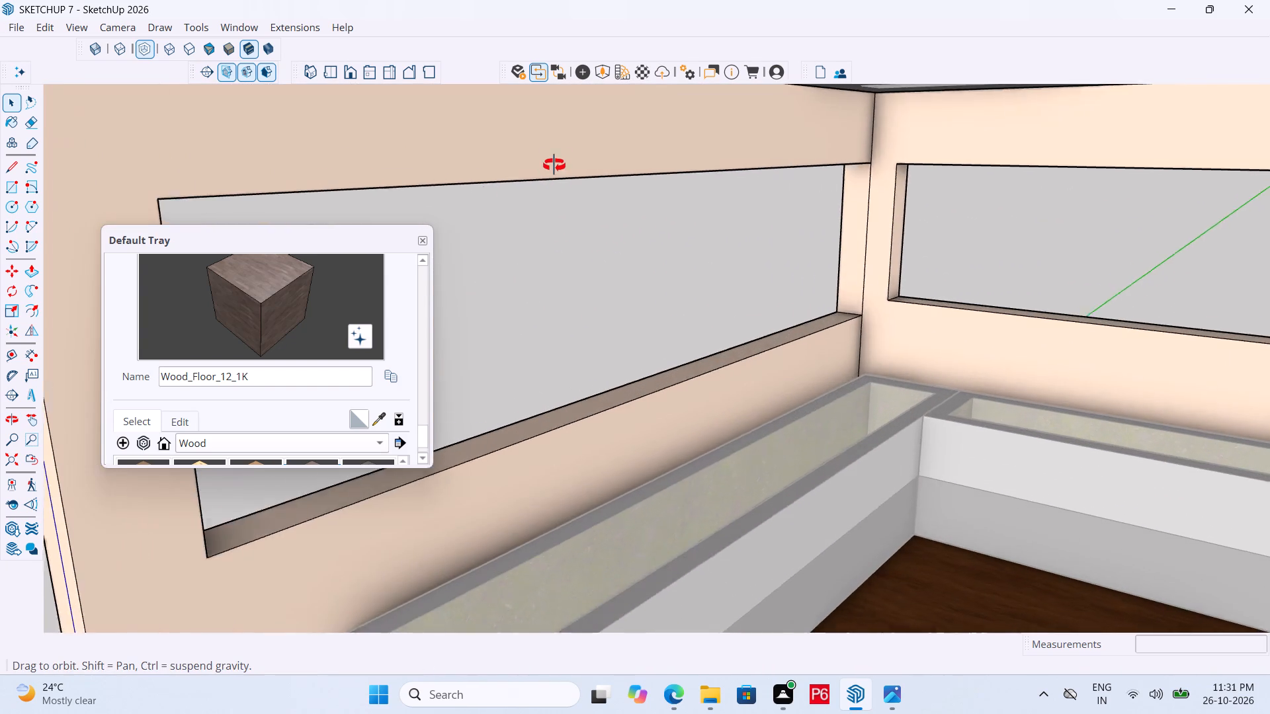
{"action": "middle_click_drag", "start_coordinate": [554, 165], "coordinate": [562, 189]}
{"action": "scroll", "coordinate": [851, 197], "scroll_direction": "up", "scroll_amount": 1}
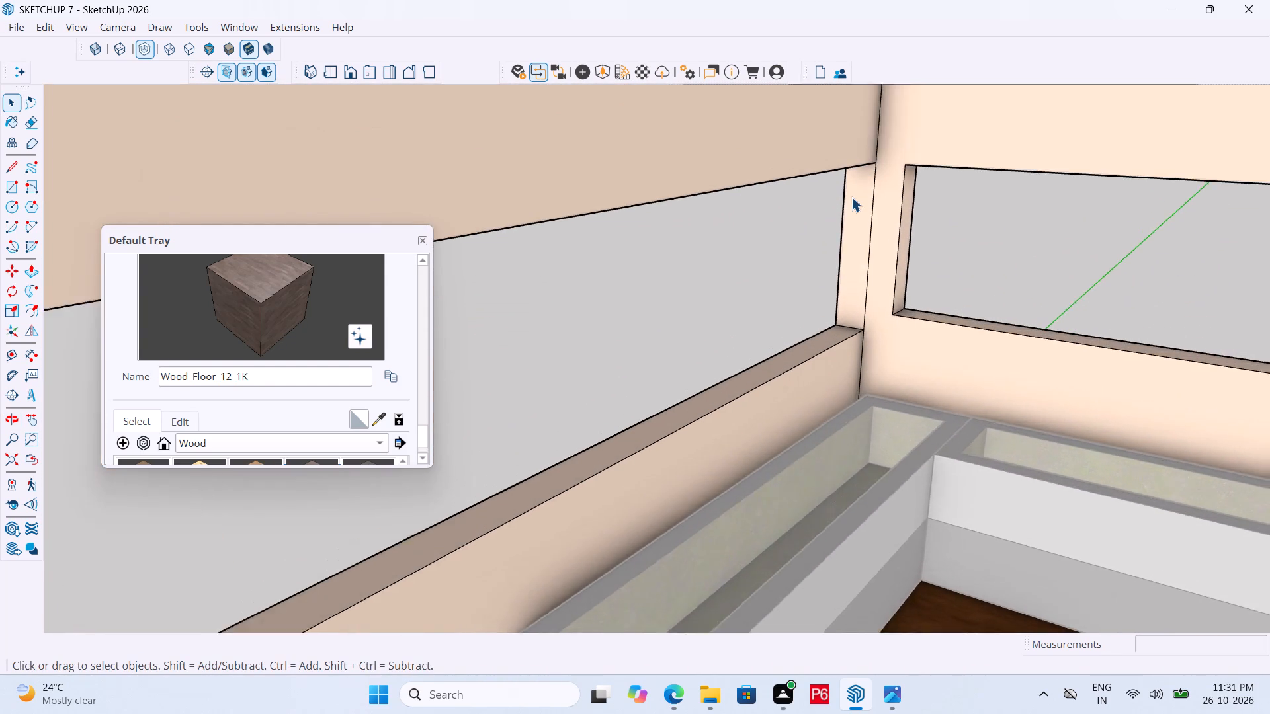
{"action": "scroll", "coordinate": [851, 197], "scroll_direction": "up", "scroll_amount": 3}
{"action": "left_click", "coordinate": [870, 266]}
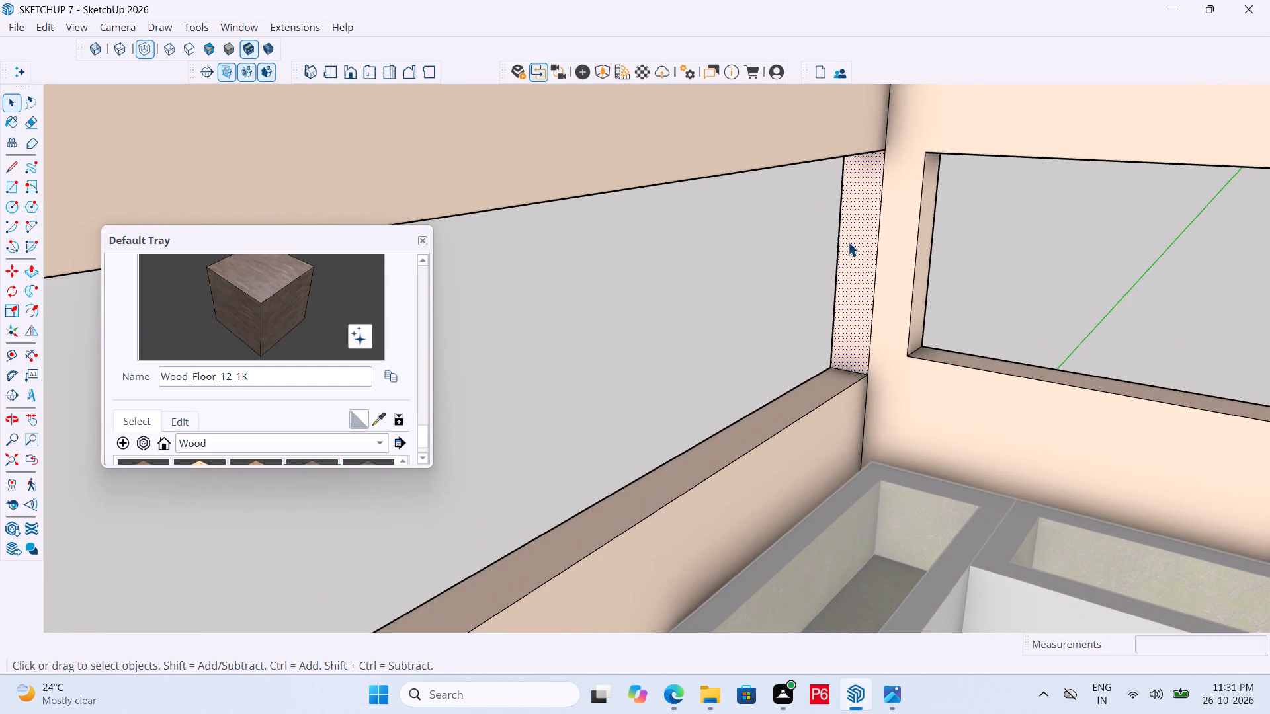
{"action": "key", "text": "p"}
{"action": "left_click", "coordinate": [852, 249]}
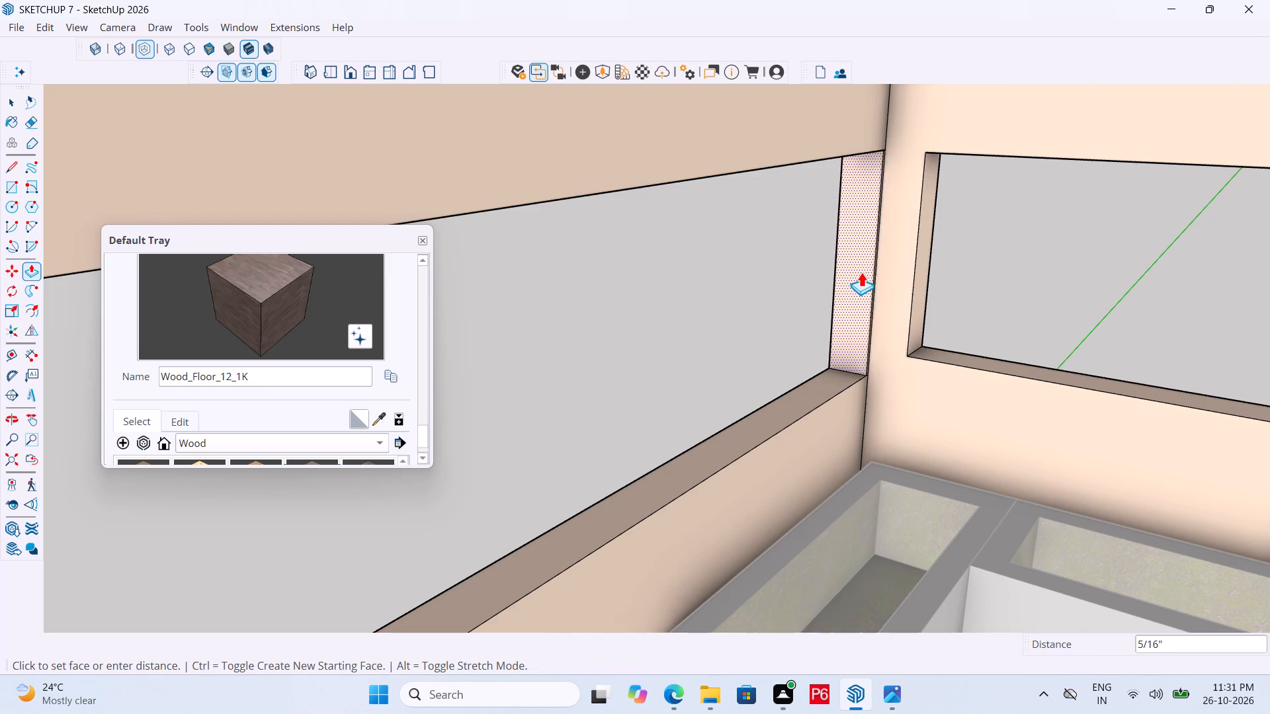
{"action": "left_click", "coordinate": [845, 283]}
Save the model.
{"action": "middle_click_drag", "start_coordinate": [847, 282], "coordinate": [794, 238]}
{"action": "key", "text": "ctrl+s"}
{"action": "key", "text": "ctrl+s"}
{"action": "key", "text": "ctrl+s"}
{"action": "key", "text": "ctrl+s"}
{"action": "key", "text": "ctrl+s"}
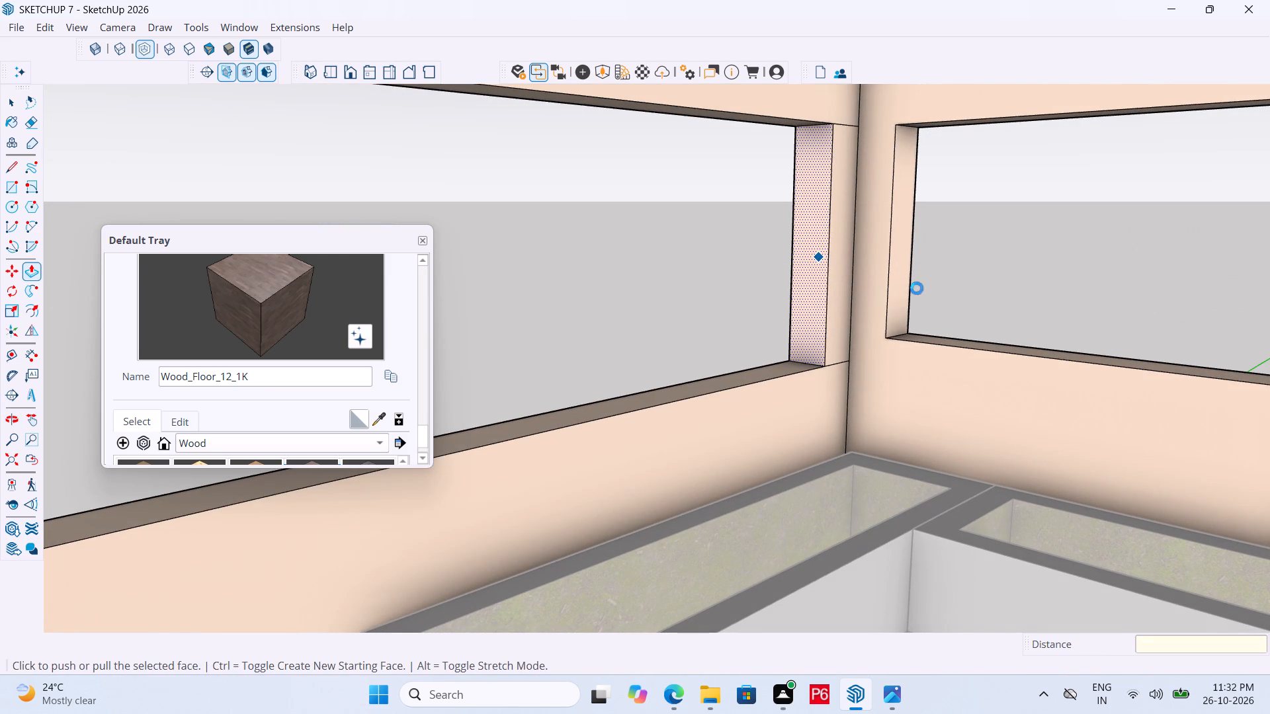
Push/Pull the head face of the first window opening 9 11/16" upward to make the opening taller.
{"action": "scroll", "coordinate": [923, 290], "scroll_direction": "down", "scroll_amount": 3}
{"action": "key", "text": "space"}
{"action": "scroll", "coordinate": [941, 297], "scroll_direction": "down", "scroll_amount": 5}
{"action": "scroll", "coordinate": [850, 224], "scroll_direction": "down", "scroll_amount": 1}
{"action": "middle_click_drag", "start_coordinate": [849, 223], "coordinate": [849, 221]}
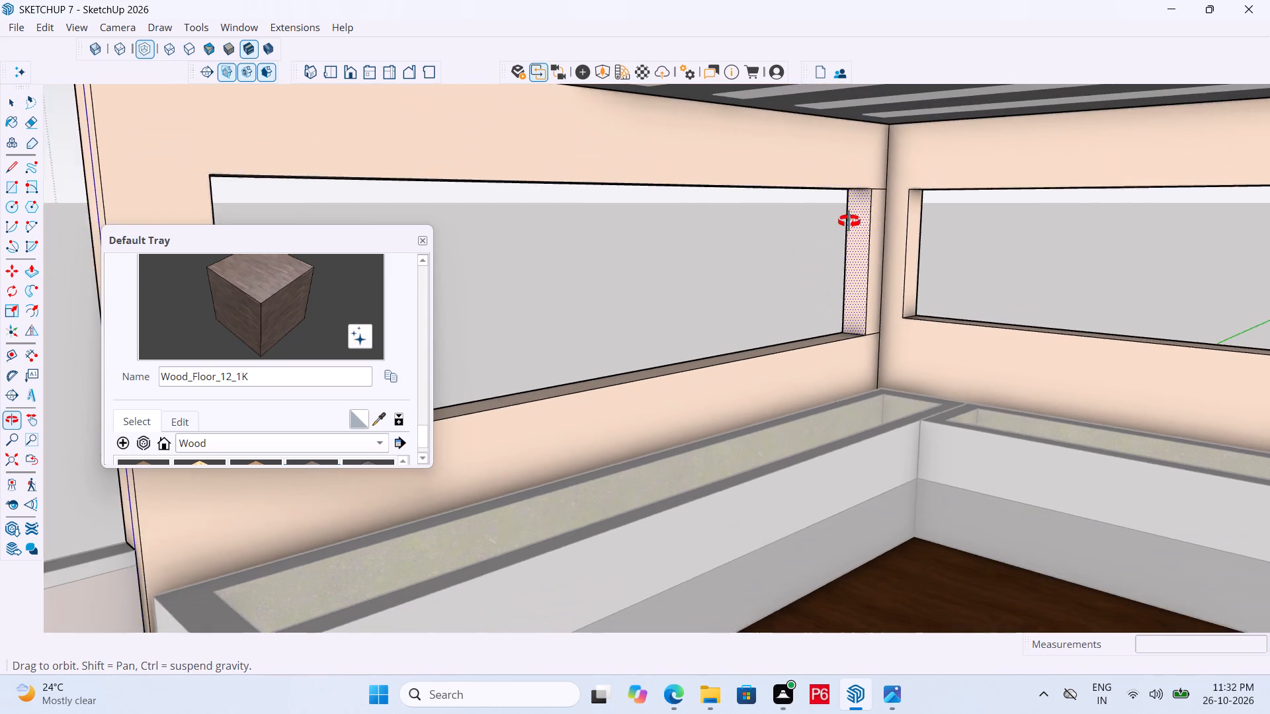
{"action": "middle_click_drag", "start_coordinate": [849, 221], "coordinate": [864, 150]}
{"action": "scroll", "coordinate": [864, 150], "scroll_direction": "up", "scroll_amount": 3}
{"action": "scroll", "coordinate": [811, 185], "scroll_direction": "up", "scroll_amount": 5}
{"action": "left_click", "coordinate": [811, 186]}
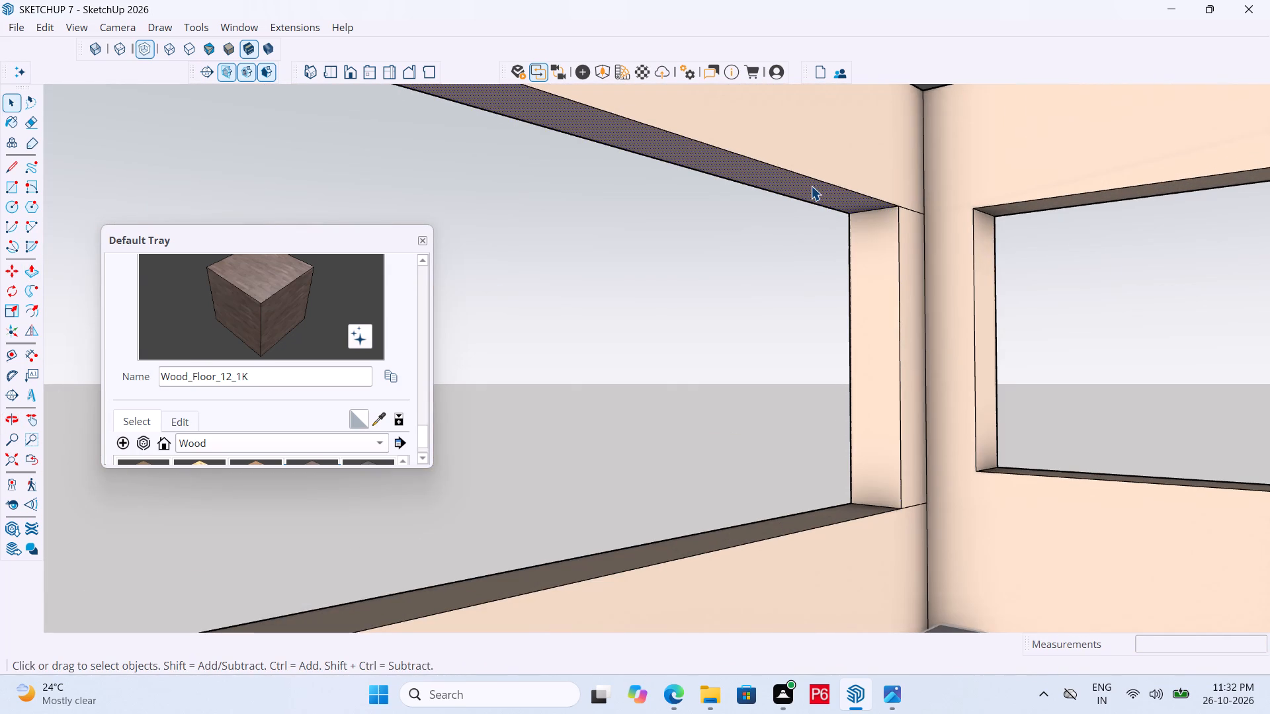
{"action": "key", "text": "p"}
{"action": "left_click", "coordinate": [811, 186]}
{"action": "left_click", "coordinate": [799, 100]}
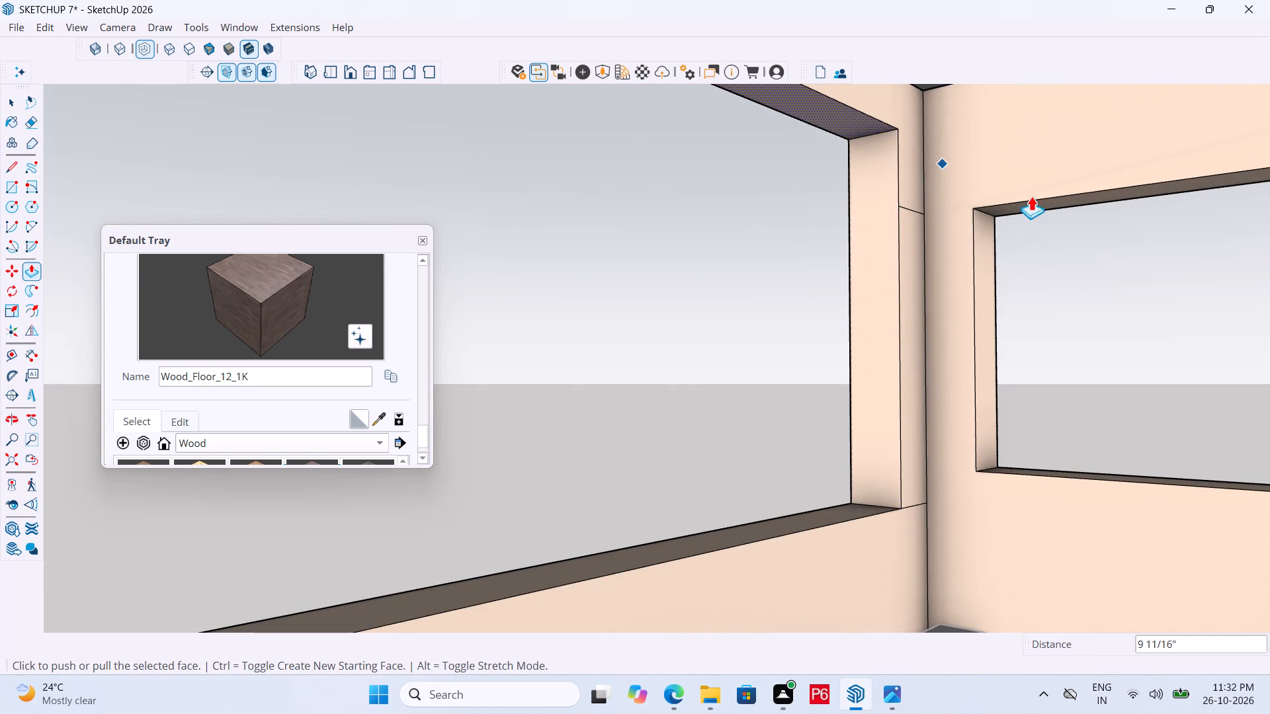
Repeat the 9 11/16" upward Push/Pull on the second window opening's head face.
{"action": "middle_click_drag", "start_coordinate": [1134, 194], "coordinate": [1110, 132]}
{"action": "key", "text": "space"}
{"action": "left_click", "coordinate": [1106, 157]}
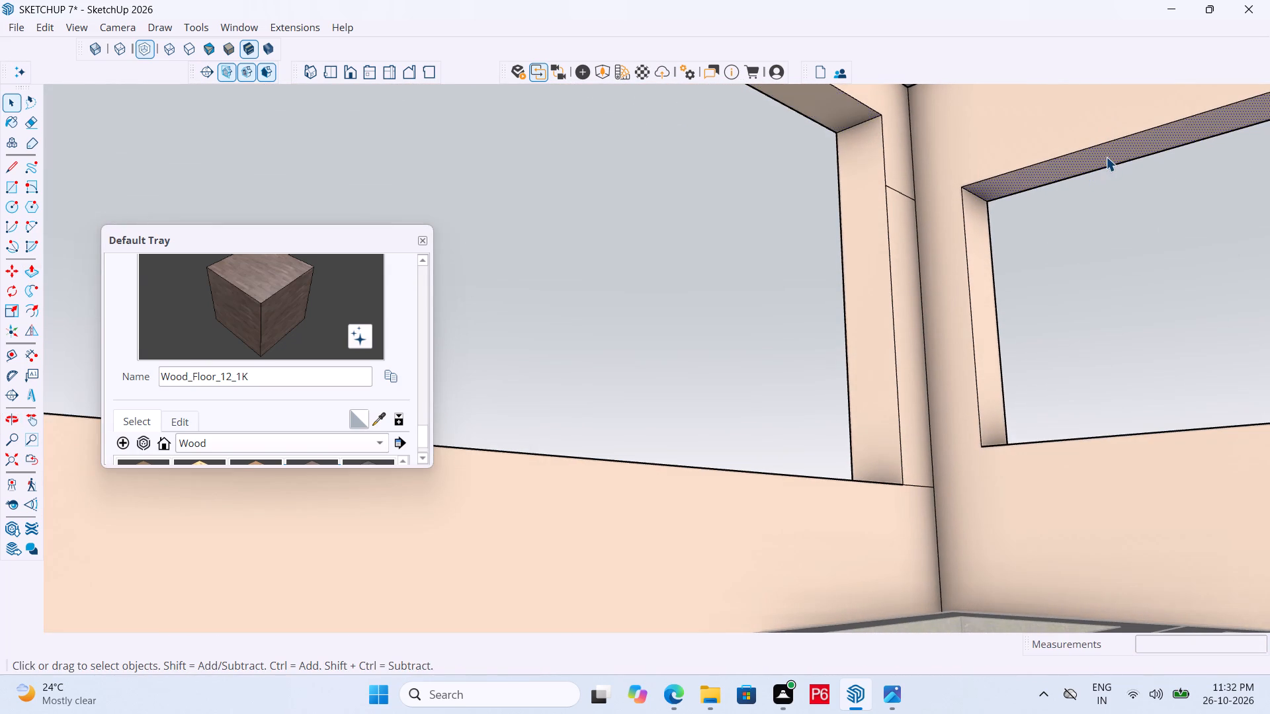
{"action": "key", "text": "p"}
{"action": "double_click", "coordinate": [1106, 157]}
Erase the leftover short horizontal edge between the upper part of the first opening's jamb and the room's inner corner.
{"action": "scroll", "coordinate": [1054, 182], "scroll_direction": "down", "scroll_amount": 6}
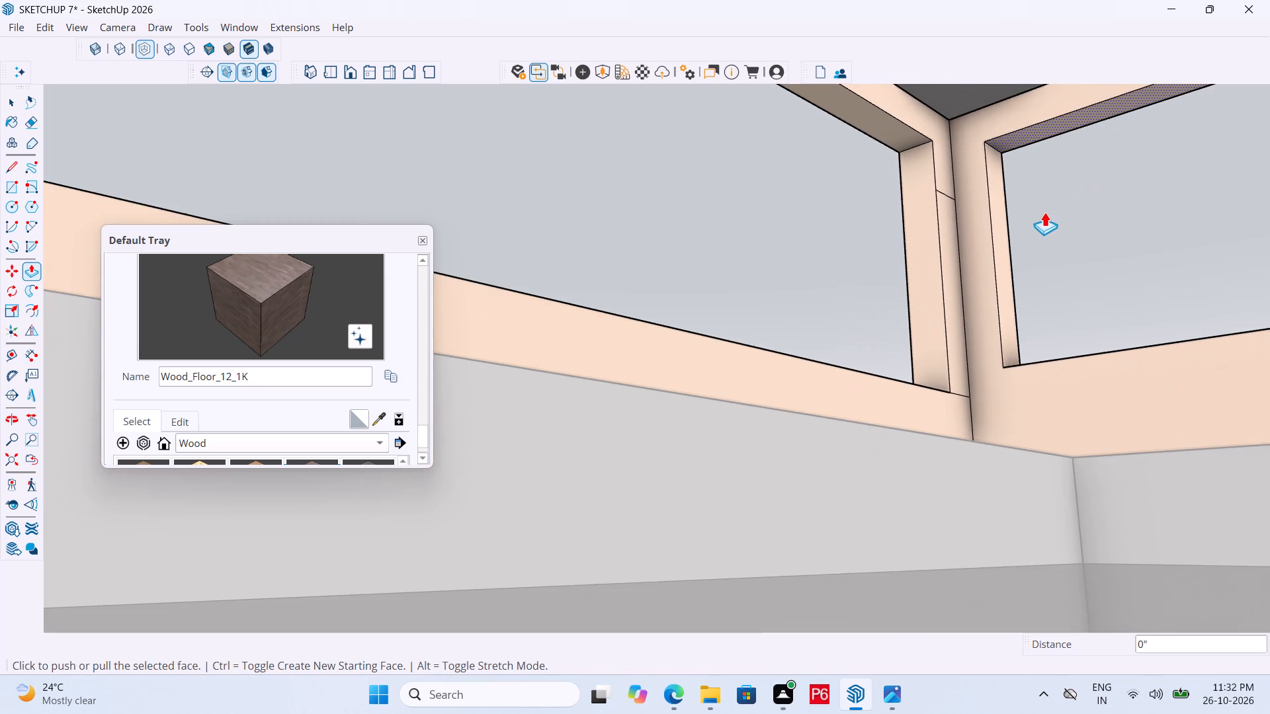
{"action": "middle_click_drag", "start_coordinate": [969, 198], "coordinate": [925, 227]}
{"action": "key", "text": "e"}
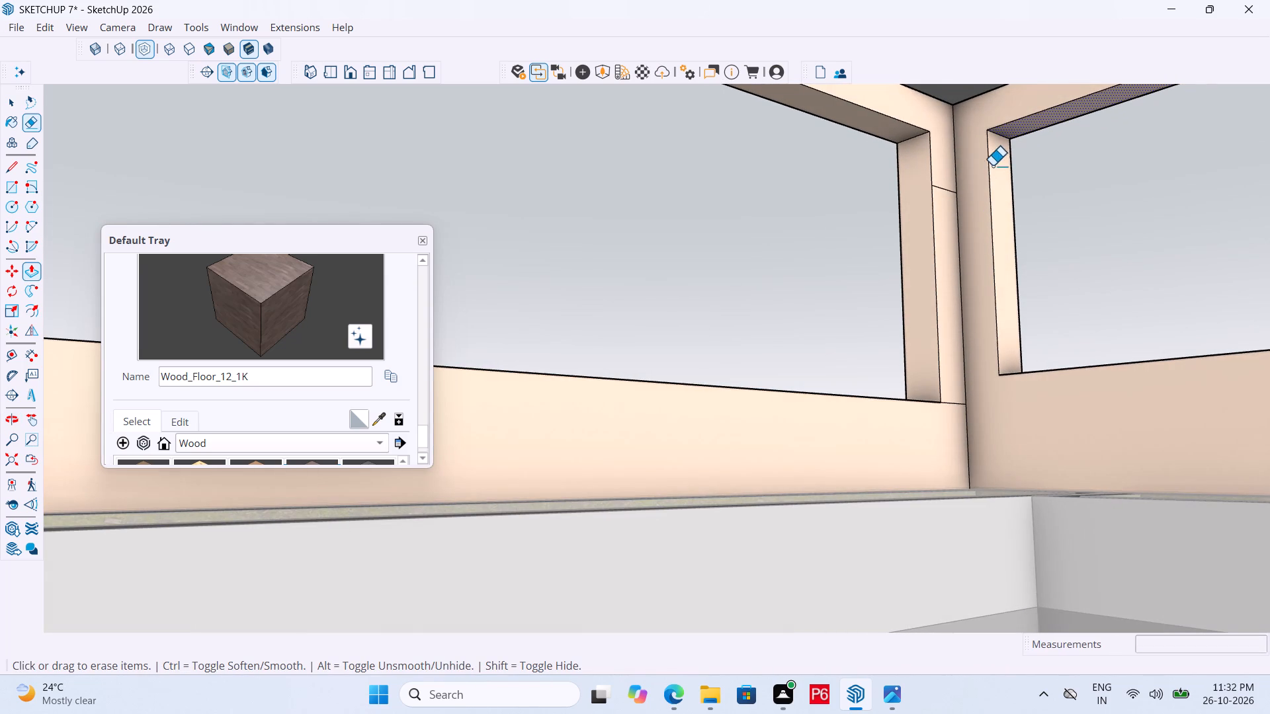
{"action": "left_click", "coordinate": [947, 185]}
{"action": "left_click", "coordinate": [946, 186]}
Examine the rooftop corner room and its enlarged window openings from above, from all sides and close up inside.
{"action": "scroll", "coordinate": [931, 181], "scroll_direction": "down", "scroll_amount": 6}
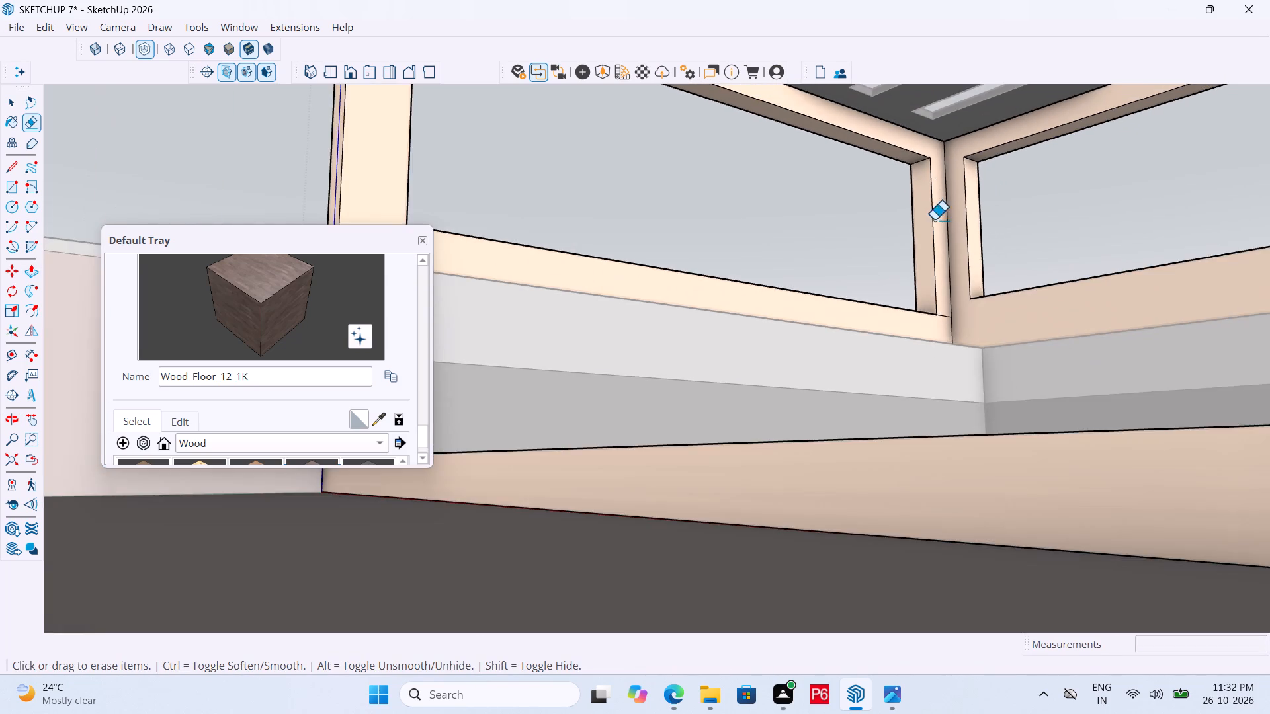
{"action": "scroll", "coordinate": [961, 242], "scroll_direction": "down", "scroll_amount": 4}
{"action": "left_click", "coordinate": [330, 75]}
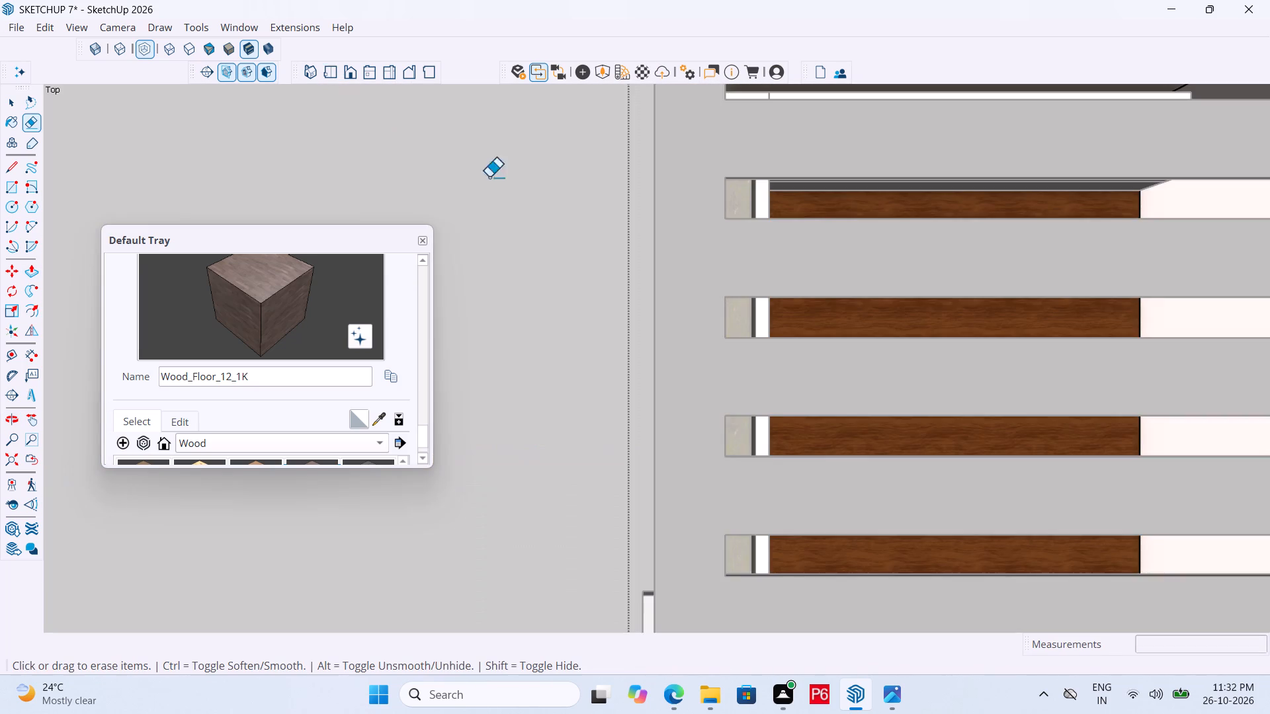
{"action": "scroll", "coordinate": [745, 258], "scroll_direction": "down", "scroll_amount": 12}
{"action": "middle_click_drag", "start_coordinate": [944, 383], "coordinate": [462, 43]}
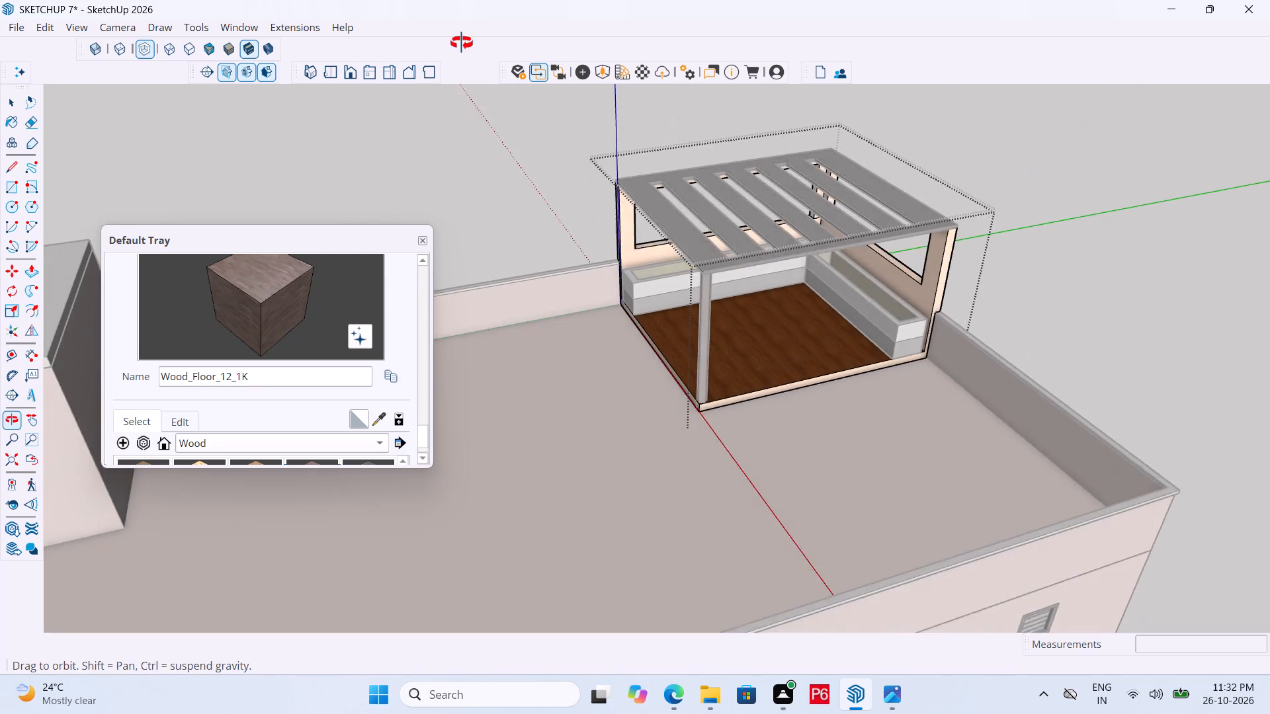
{"action": "middle_click_drag", "start_coordinate": [462, 43], "coordinate": [458, 54]}
{"action": "middle_click_drag", "start_coordinate": [1056, 401], "coordinate": [520, 348]}
{"action": "scroll", "coordinate": [921, 376], "scroll_direction": "up", "scroll_amount": 1}
{"action": "middle_click_drag", "start_coordinate": [1009, 354], "coordinate": [749, 370]}
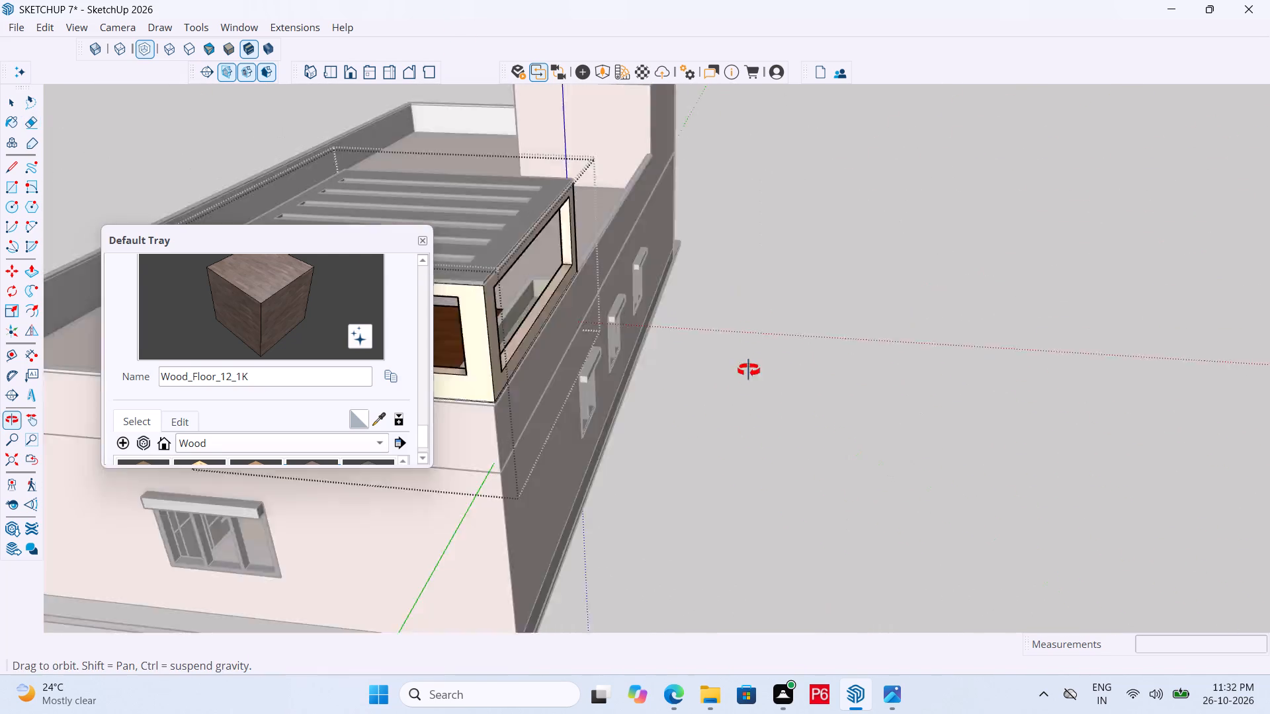
{"action": "middle_click_drag", "start_coordinate": [749, 370], "coordinate": [476, 379]}
{"action": "scroll", "coordinate": [1165, 382], "scroll_direction": "down", "scroll_amount": 5}
{"action": "middle_click_drag", "start_coordinate": [1014, 376], "coordinate": [407, 407]}
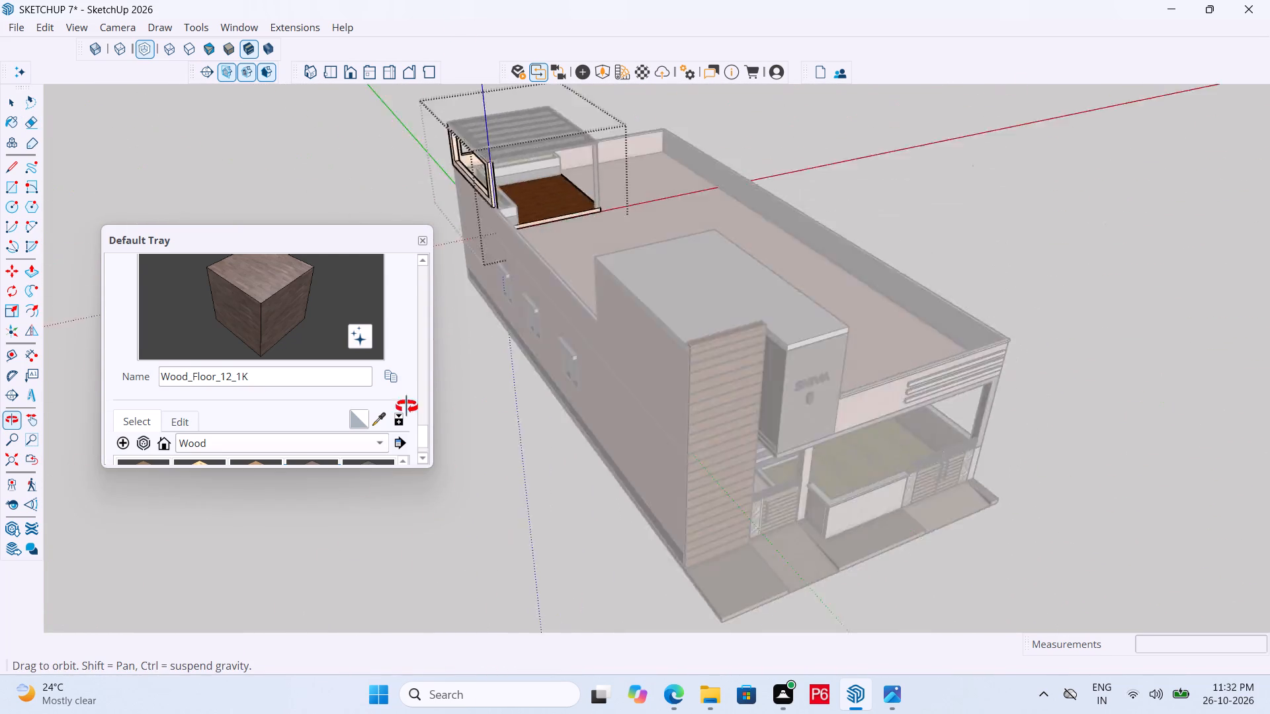
{"action": "middle_click_drag", "start_coordinate": [407, 407], "coordinate": [349, 412]}
{"action": "middle_click_drag", "start_coordinate": [846, 319], "coordinate": [590, 319]}
{"action": "scroll", "coordinate": [1025, 110], "scroll_direction": "up", "scroll_amount": 4}
{"action": "scroll", "coordinate": [753, 179], "scroll_direction": "up", "scroll_amount": 6}
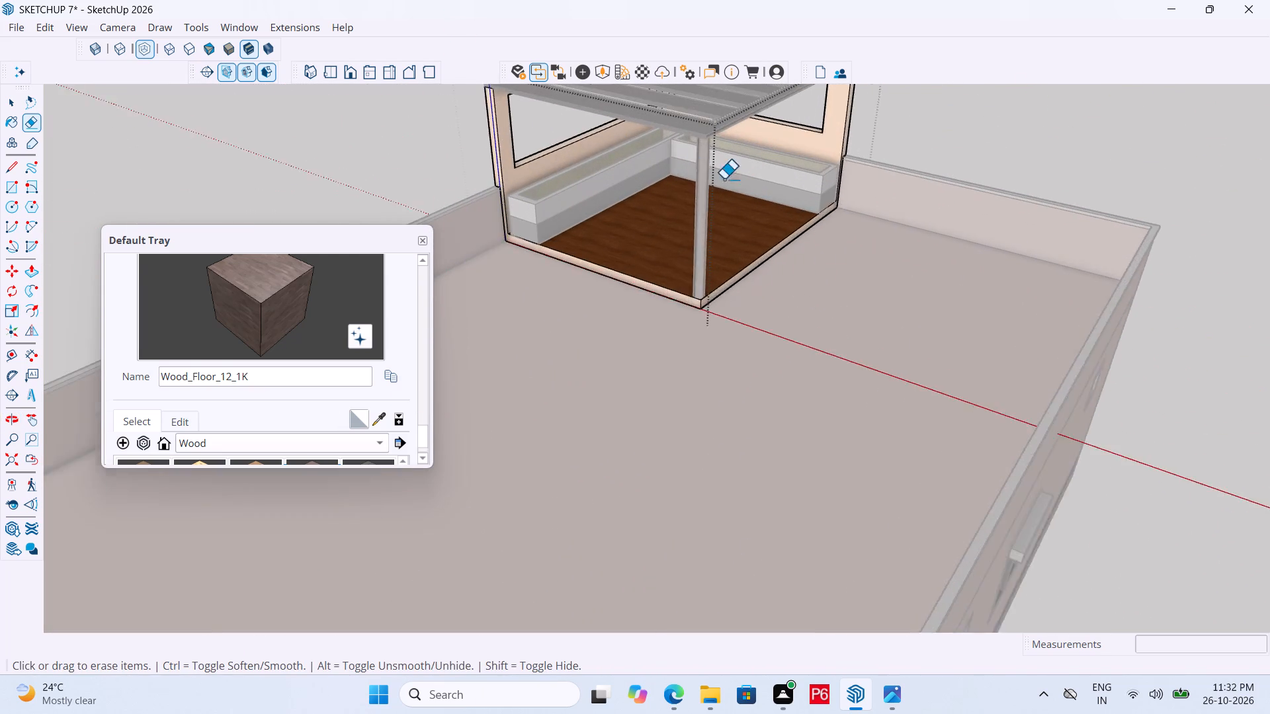
{"action": "scroll", "coordinate": [605, 149], "scroll_direction": "up", "scroll_amount": 1}
{"action": "scroll", "coordinate": [495, 147], "scroll_direction": "up", "scroll_amount": 16}
{"action": "scroll", "coordinate": [542, 143], "scroll_direction": "down", "scroll_amount": 6}
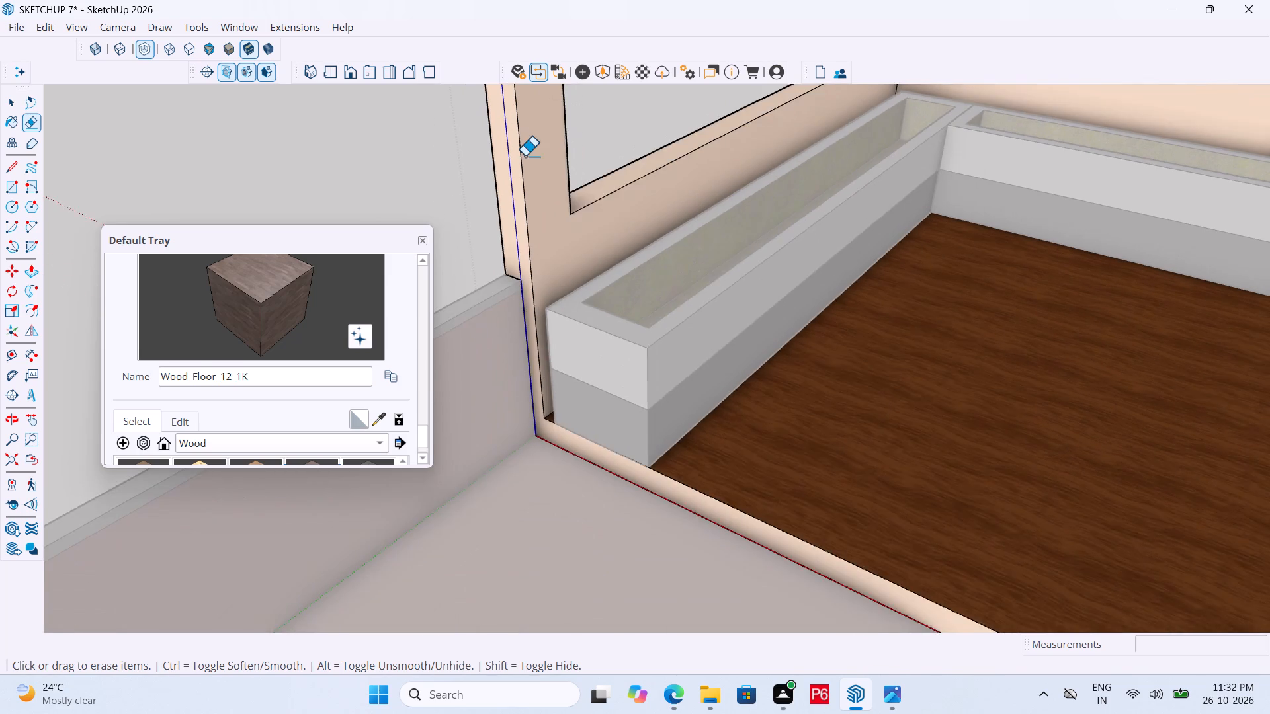
{"action": "scroll", "coordinate": [602, 242], "scroll_direction": "down", "scroll_amount": 6}
Save the model.
{"action": "key", "text": "ctrl+s"}
{"action": "key", "text": "ctrl+s"}
{"action": "key", "text": "ctrl+s"}
{"action": "key", "text": "ctrl+s"}
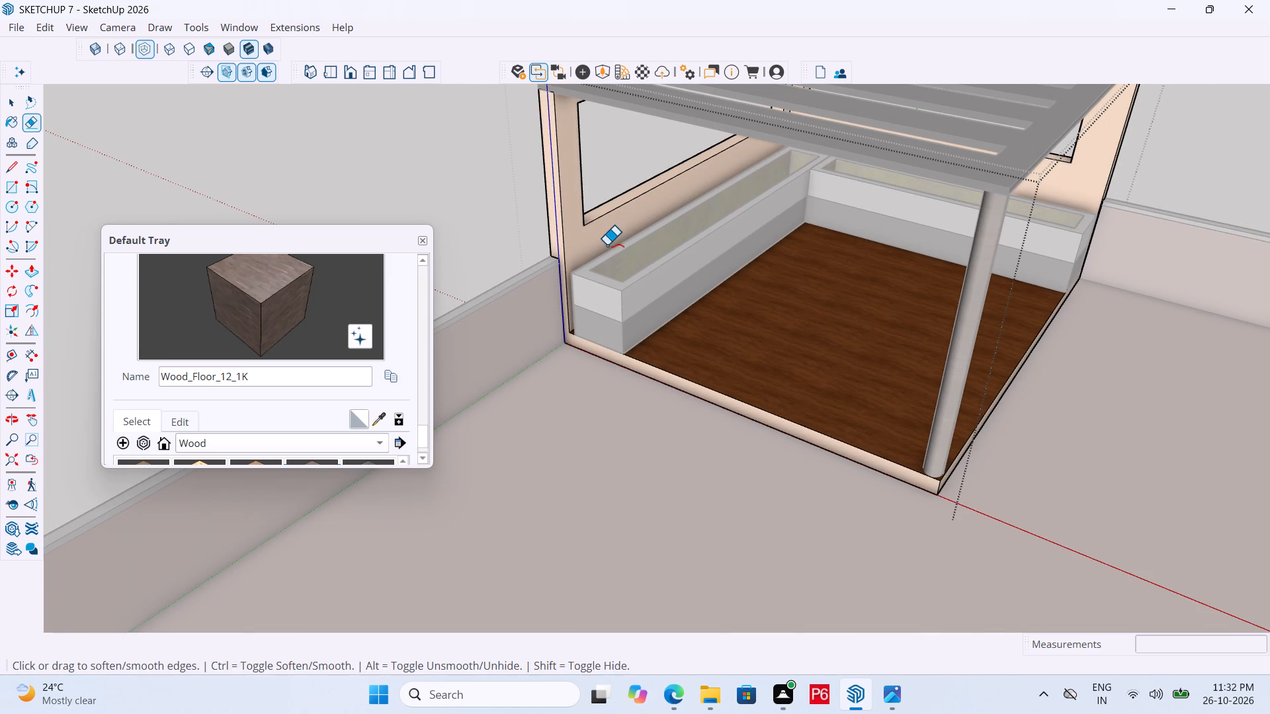
{"action": "key", "text": "ctrl+s"}
{"action": "key", "text": "ctrl+s"}
{"action": "key", "text": "ctrl+s"}
{"action": "key", "text": "ctrl+s"}
{"action": "key", "text": "ctrl+s"}
{"action": "key", "text": "ctrl+s"}
{"action": "key", "text": "ctrl+s"}
{"action": "key", "text": "ctrl+s"}
{"action": "key", "text": "ctrl+s"}
{"action": "scroll", "coordinate": [592, 243], "scroll_direction": "down", "scroll_amount": 5}
{"action": "scroll", "coordinate": [613, 307], "scroll_direction": "down", "scroll_amount": 6}
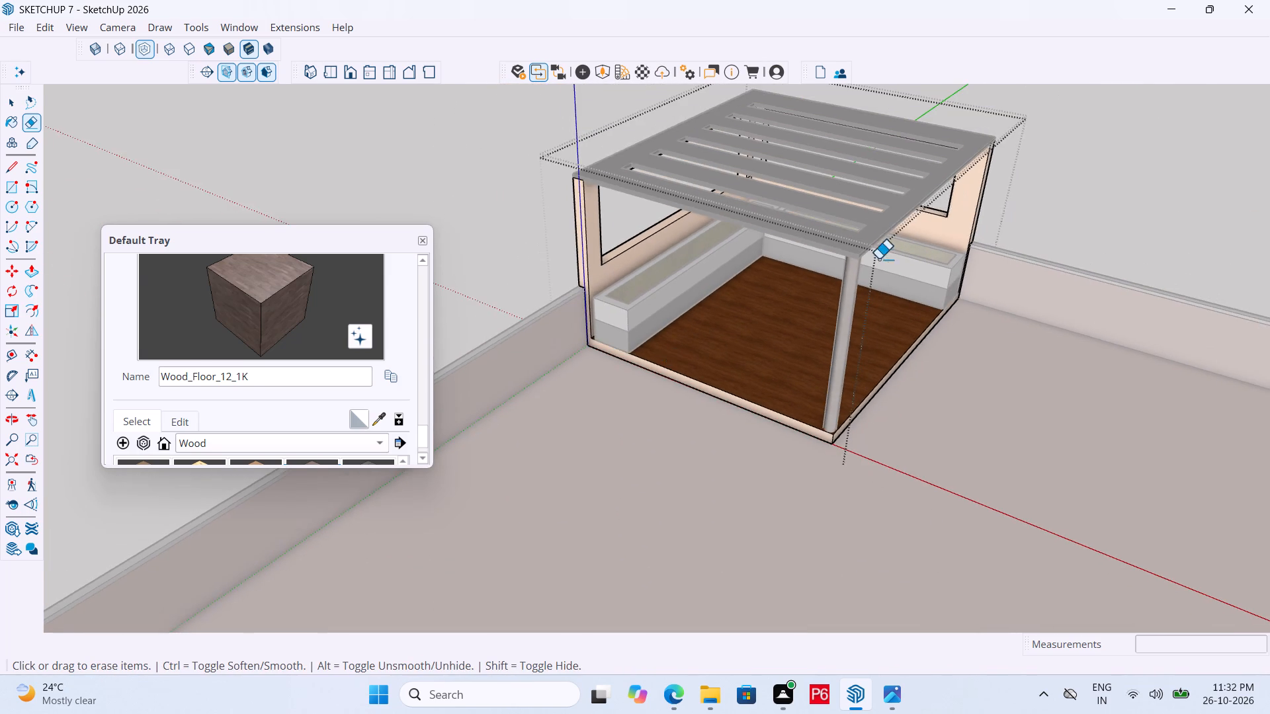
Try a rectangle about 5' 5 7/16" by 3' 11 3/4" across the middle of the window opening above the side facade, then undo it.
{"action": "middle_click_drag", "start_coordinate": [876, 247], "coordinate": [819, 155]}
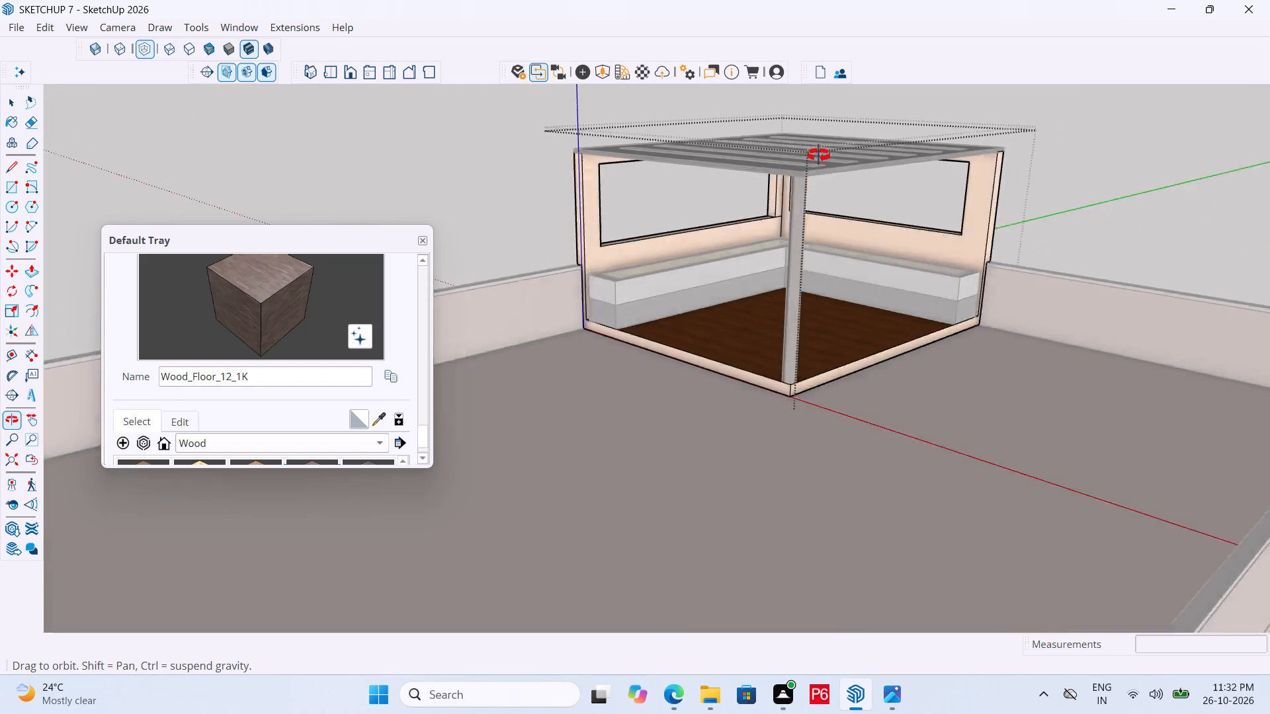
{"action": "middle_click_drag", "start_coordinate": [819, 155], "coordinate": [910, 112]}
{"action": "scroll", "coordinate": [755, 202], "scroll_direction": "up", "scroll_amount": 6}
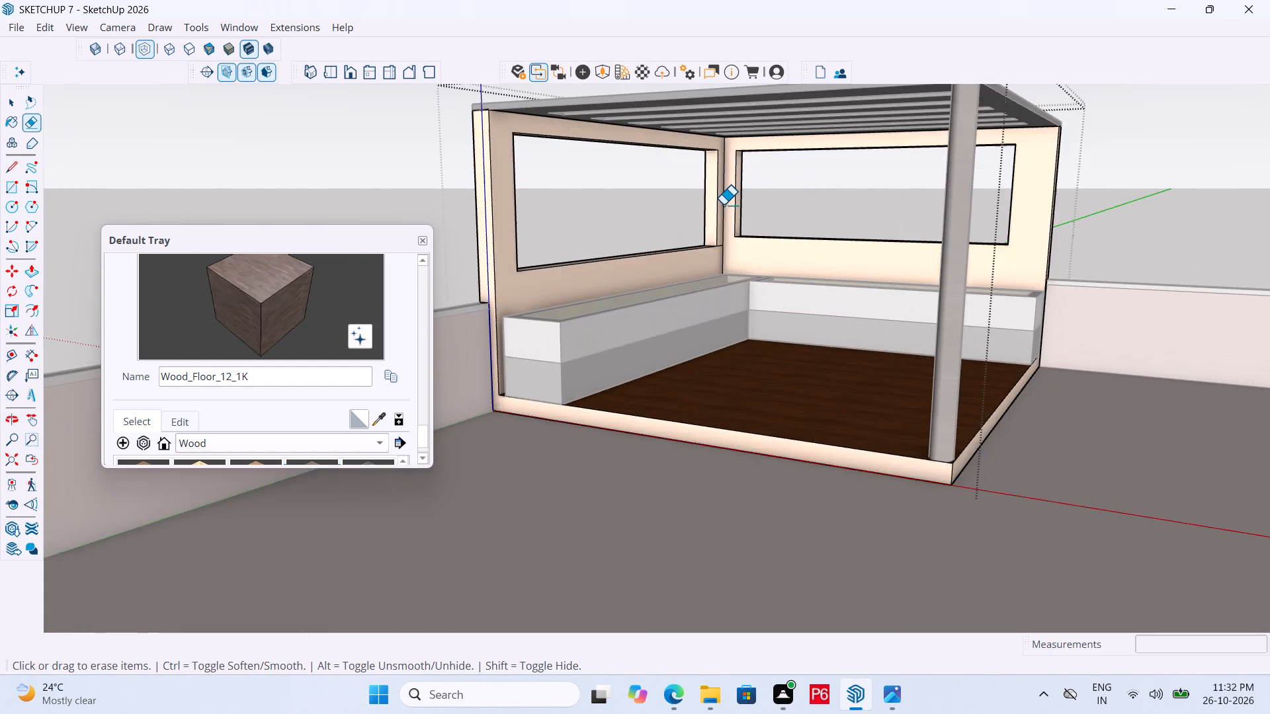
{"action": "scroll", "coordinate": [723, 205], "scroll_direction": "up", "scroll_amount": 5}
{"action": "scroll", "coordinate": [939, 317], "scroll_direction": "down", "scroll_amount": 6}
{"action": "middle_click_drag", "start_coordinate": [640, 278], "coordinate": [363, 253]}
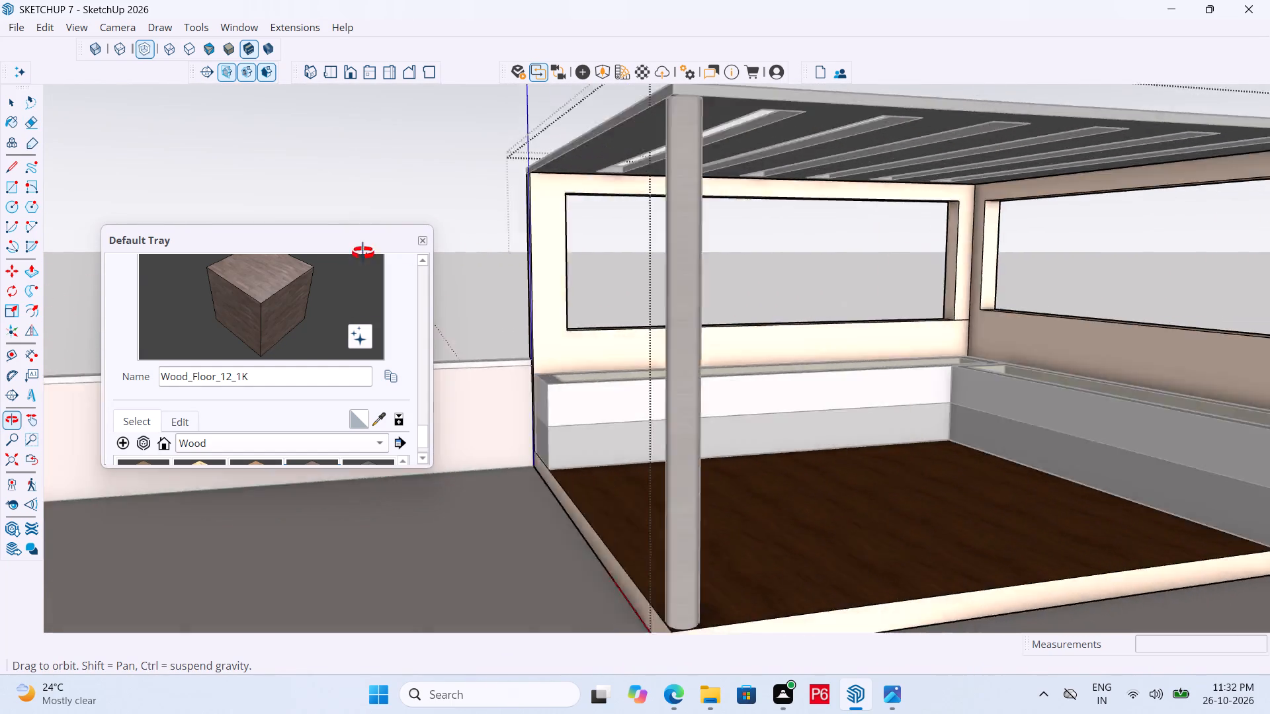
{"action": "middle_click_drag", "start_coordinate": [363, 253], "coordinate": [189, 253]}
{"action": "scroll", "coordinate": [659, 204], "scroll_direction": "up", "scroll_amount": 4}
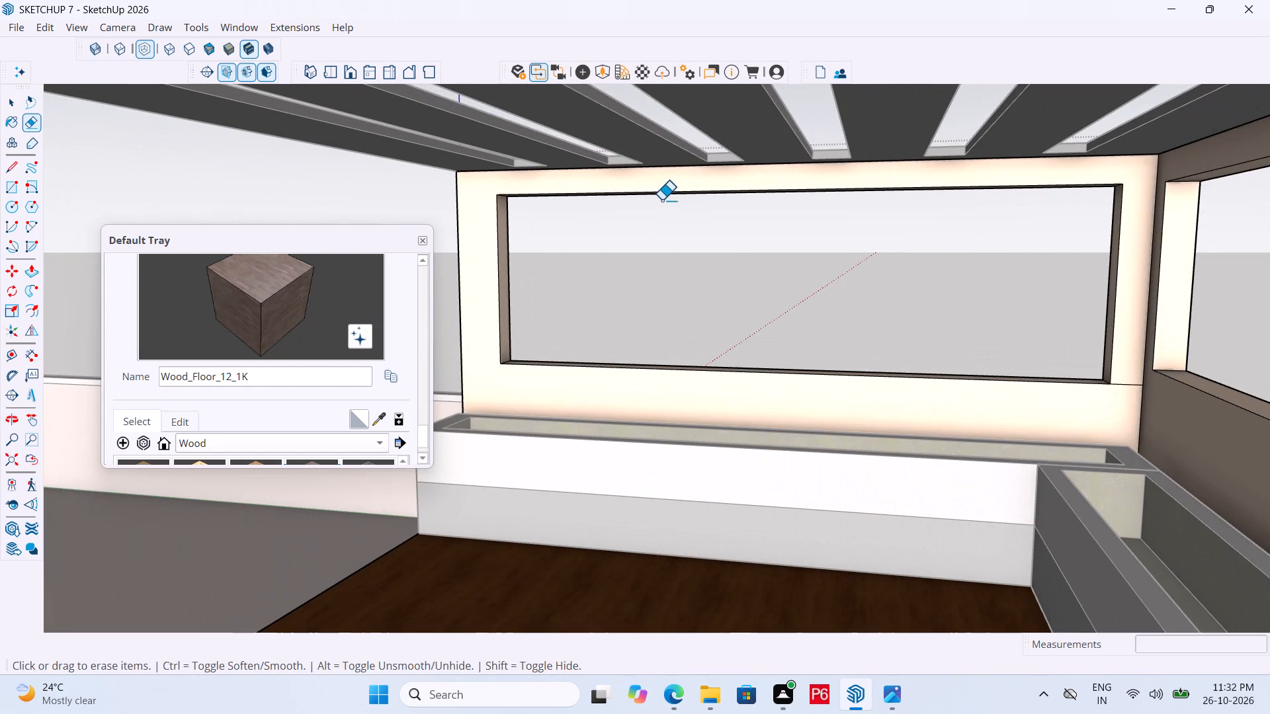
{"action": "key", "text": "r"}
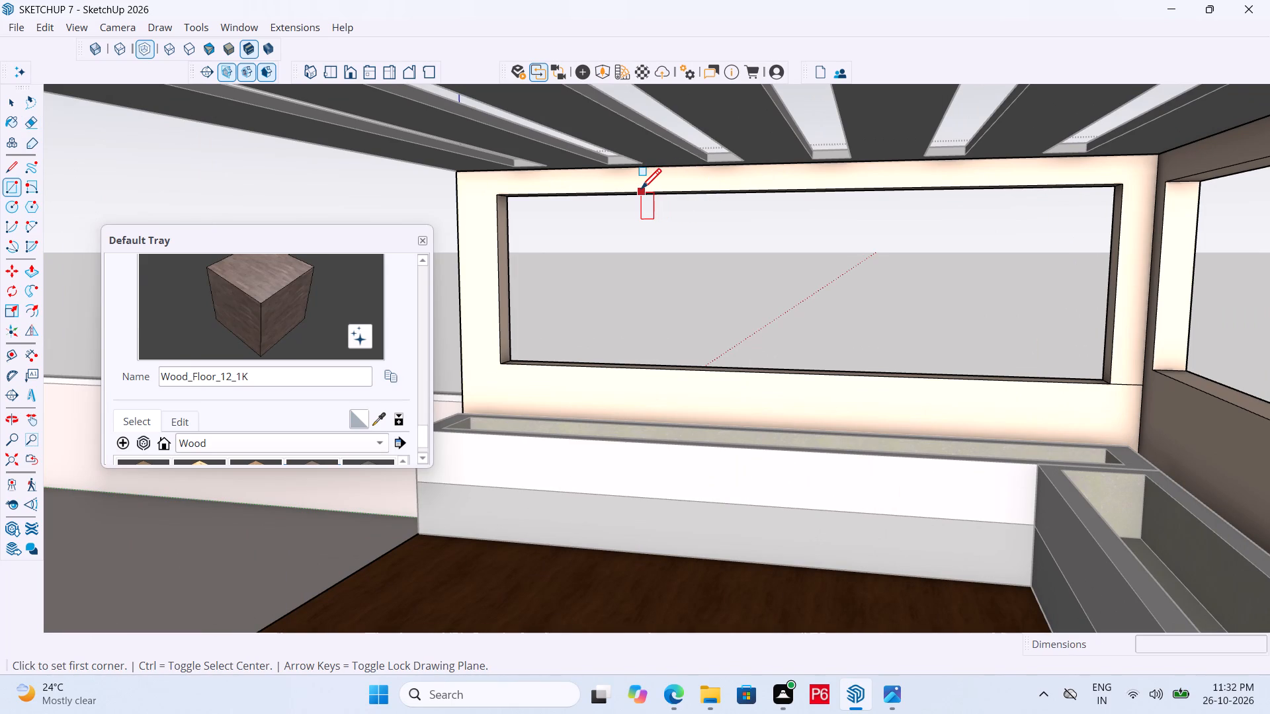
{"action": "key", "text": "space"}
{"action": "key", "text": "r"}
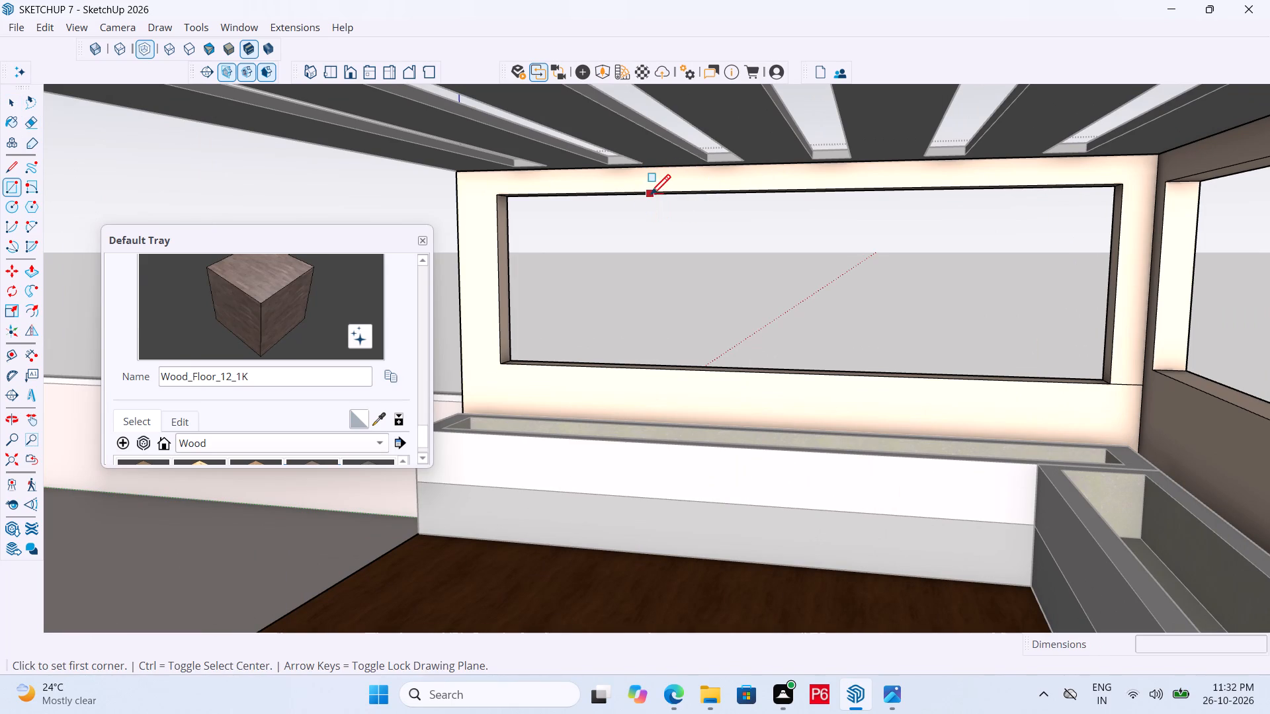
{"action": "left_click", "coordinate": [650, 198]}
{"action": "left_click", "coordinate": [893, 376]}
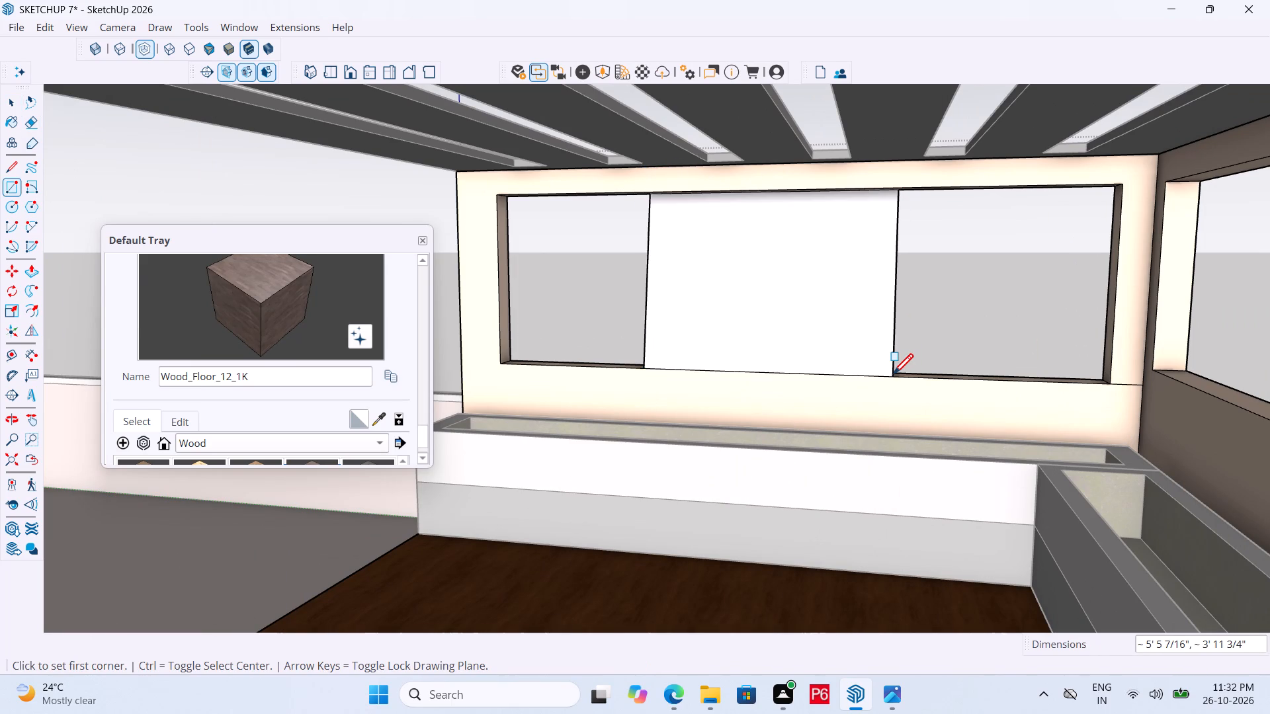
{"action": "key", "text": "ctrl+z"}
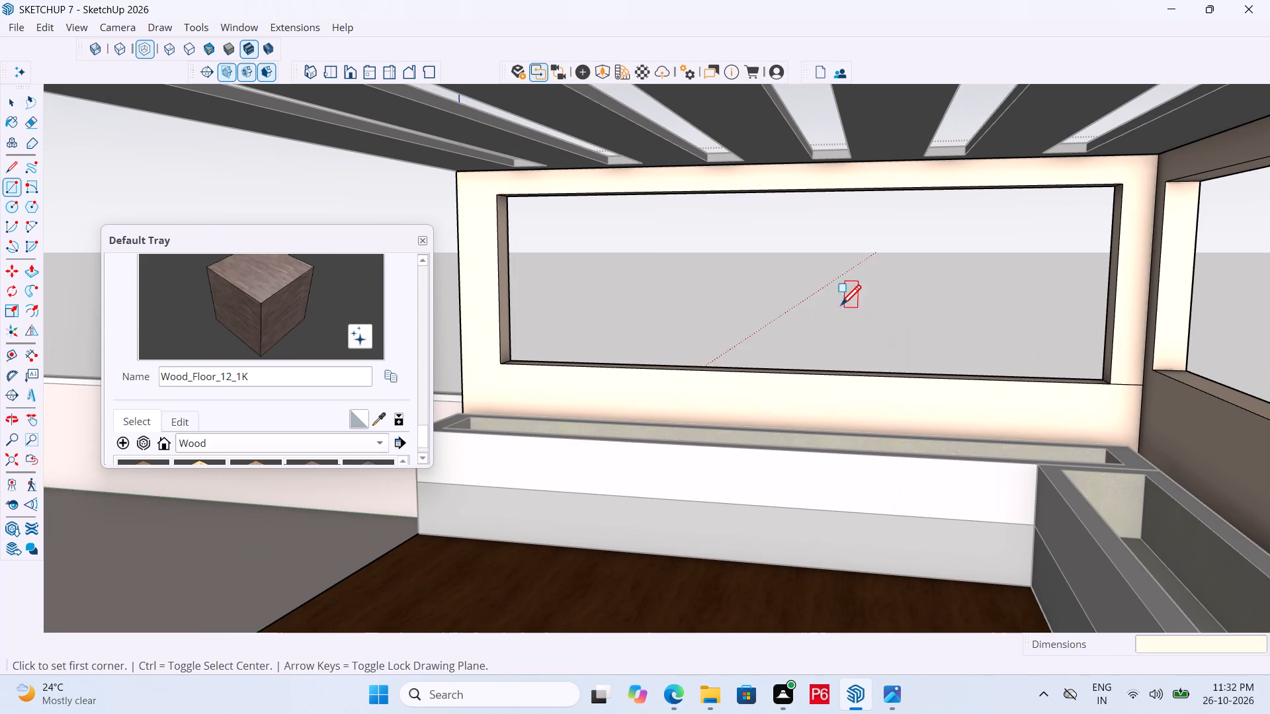
Draw a full-height rectangle about 4' 1 1/4" by 3' 11 1/4" across the middle of the same window opening.
{"action": "middle_click_drag", "start_coordinate": [841, 307], "coordinate": [773, 310]}
{"action": "scroll", "coordinate": [770, 301], "scroll_direction": "up", "scroll_amount": 5}
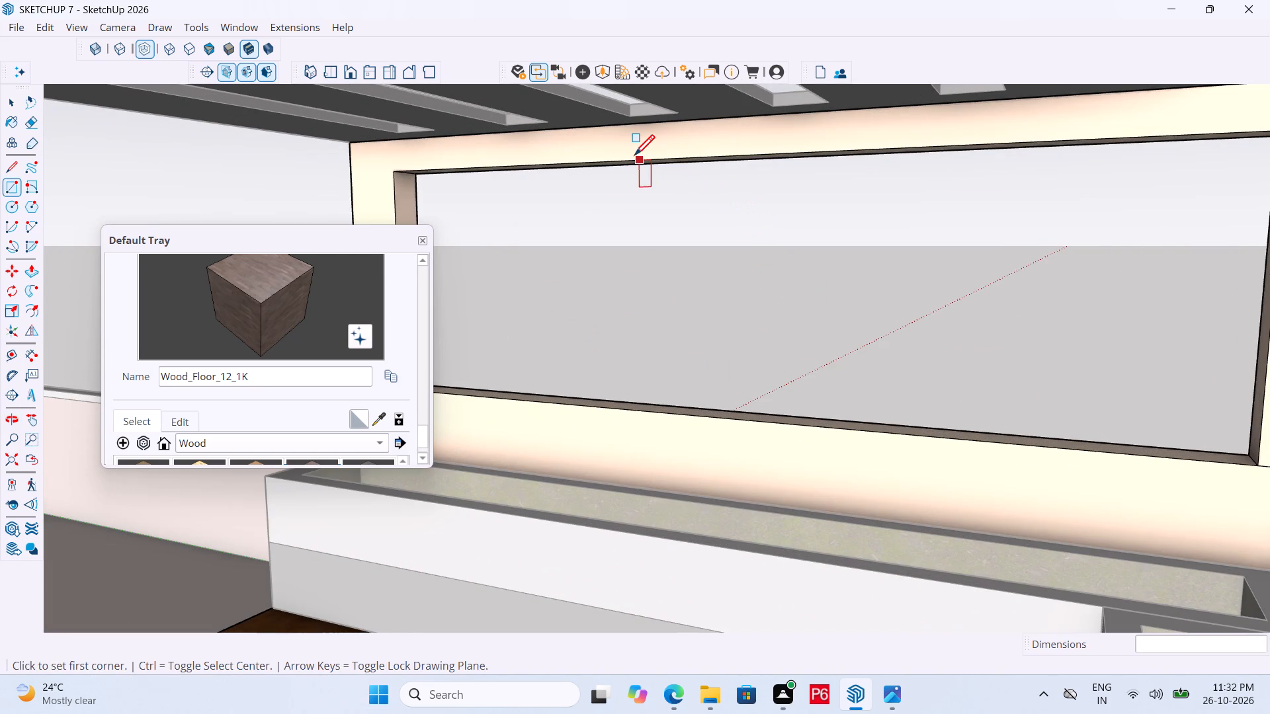
{"action": "left_click", "coordinate": [634, 157]}
{"action": "left_click", "coordinate": [896, 434]}
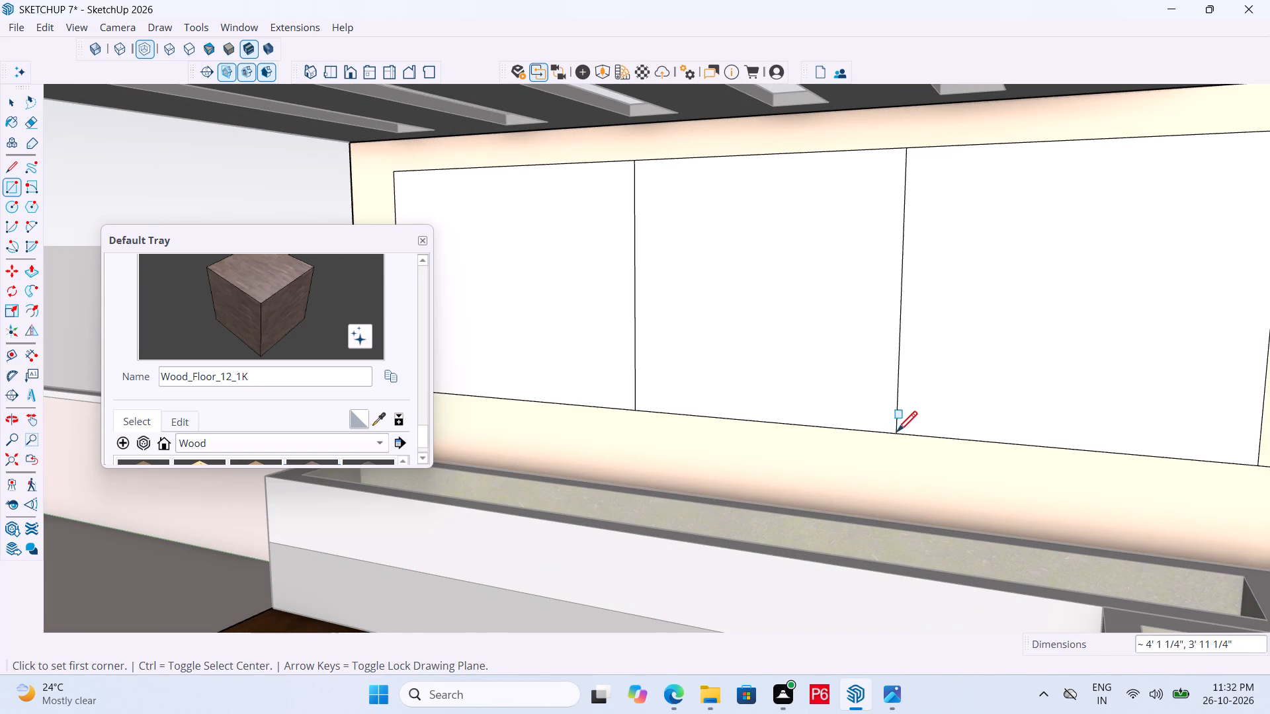
Group the middle rectangle's face together with its bounding edges.
{"action": "key", "text": "space"}
{"action": "left_click", "coordinate": [784, 295]}
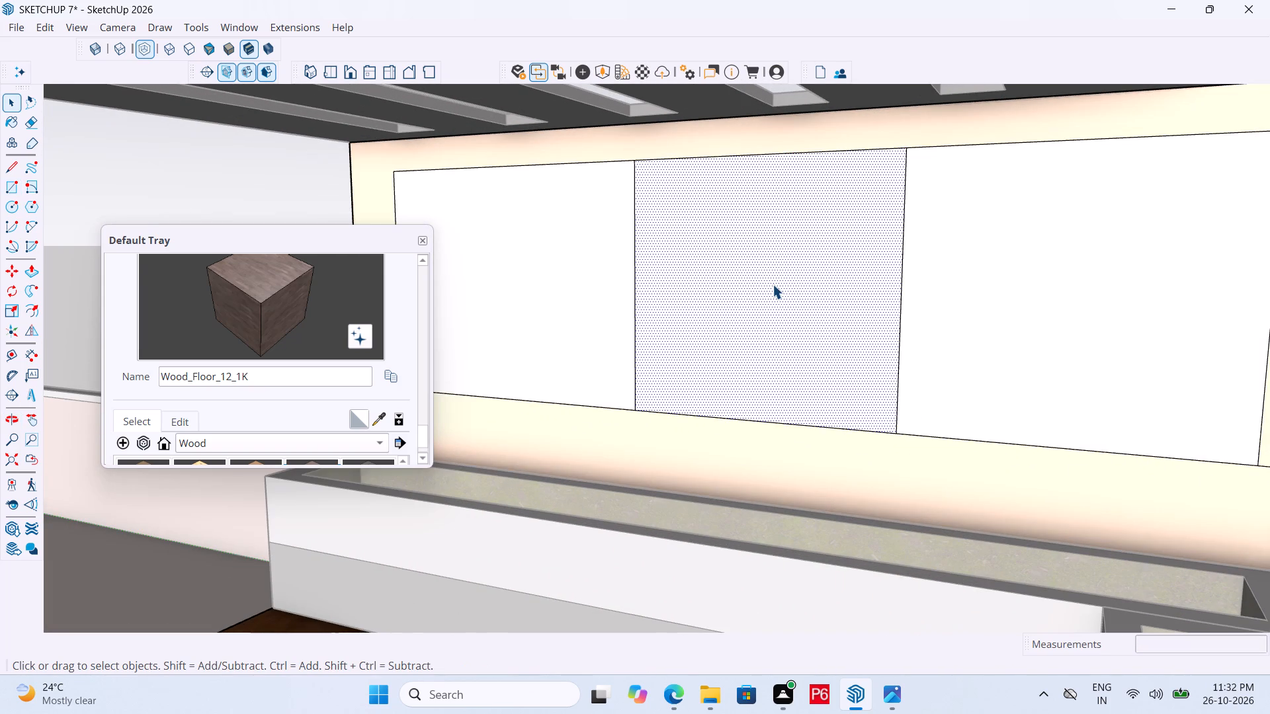
{"action": "double_click", "coordinate": [724, 276]}
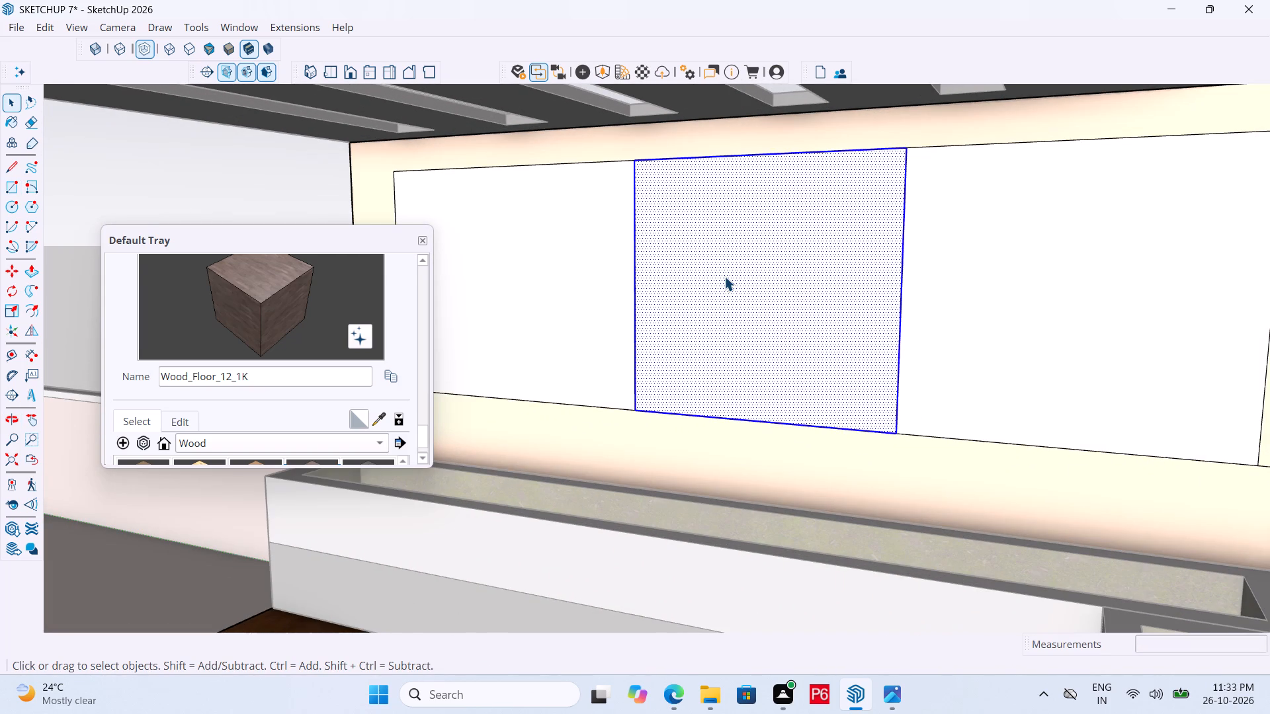
{"action": "right_click", "coordinate": [724, 276]}
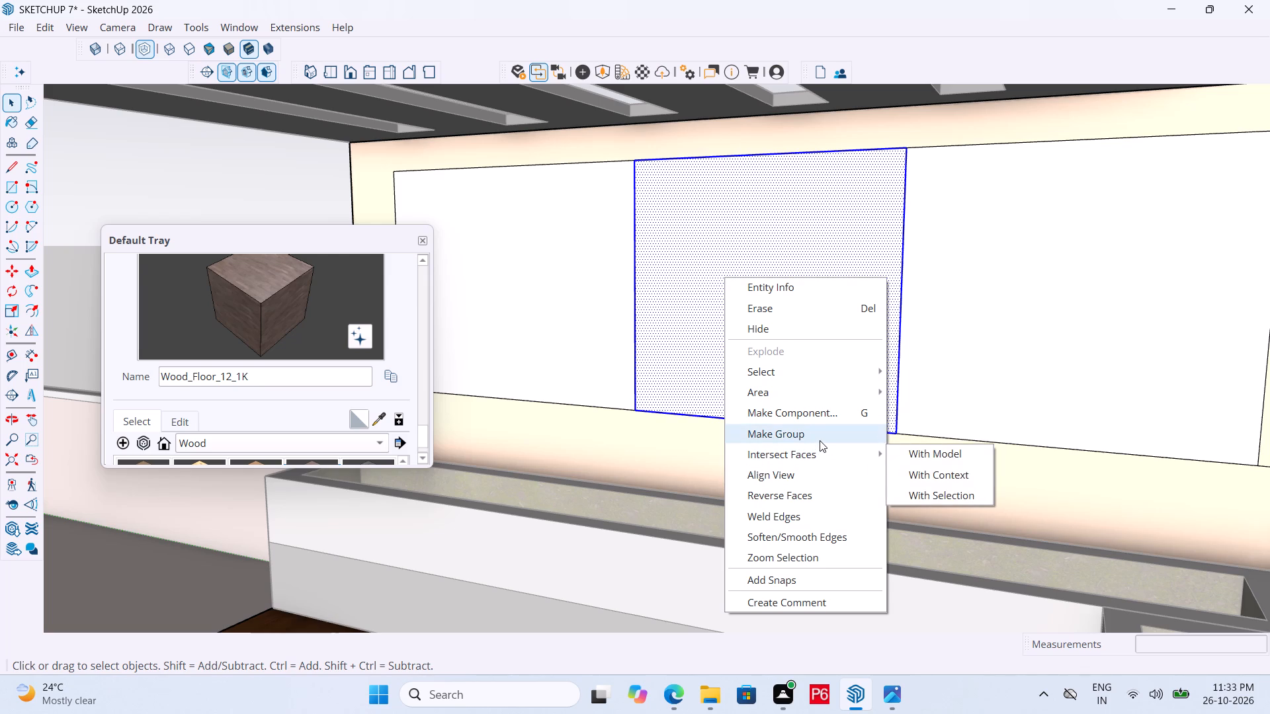
{"action": "left_click", "coordinate": [812, 437]}
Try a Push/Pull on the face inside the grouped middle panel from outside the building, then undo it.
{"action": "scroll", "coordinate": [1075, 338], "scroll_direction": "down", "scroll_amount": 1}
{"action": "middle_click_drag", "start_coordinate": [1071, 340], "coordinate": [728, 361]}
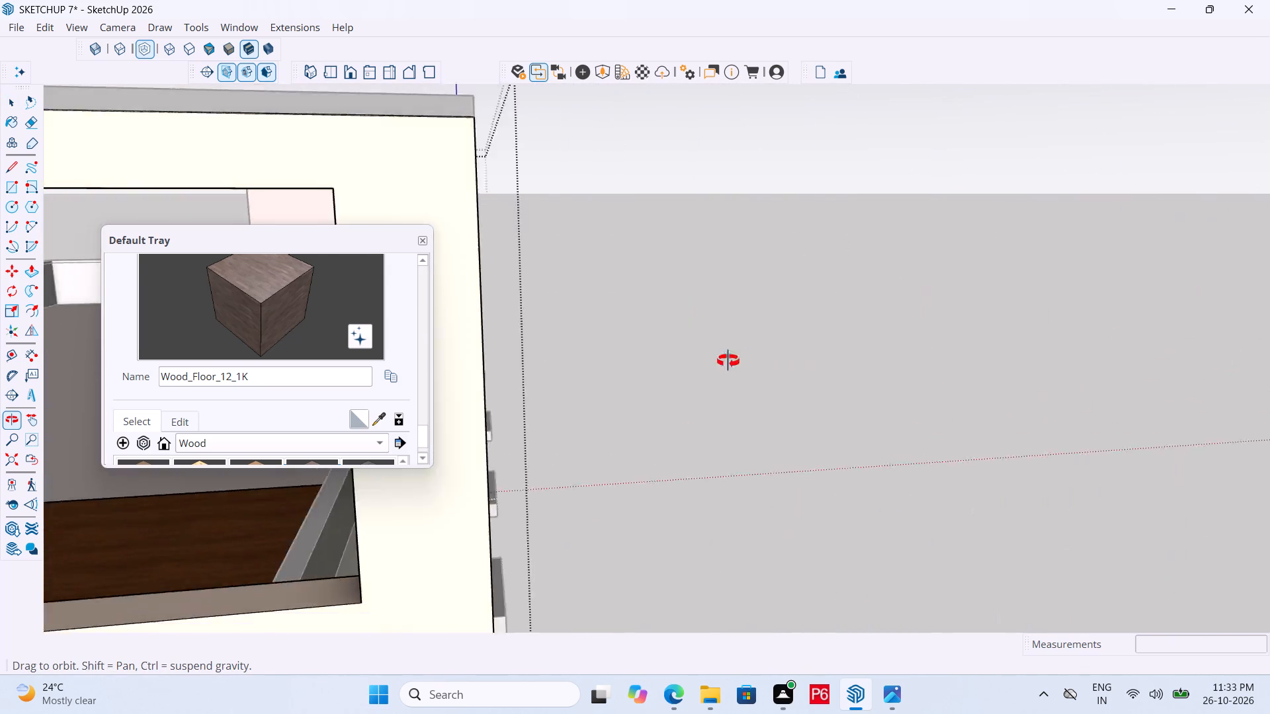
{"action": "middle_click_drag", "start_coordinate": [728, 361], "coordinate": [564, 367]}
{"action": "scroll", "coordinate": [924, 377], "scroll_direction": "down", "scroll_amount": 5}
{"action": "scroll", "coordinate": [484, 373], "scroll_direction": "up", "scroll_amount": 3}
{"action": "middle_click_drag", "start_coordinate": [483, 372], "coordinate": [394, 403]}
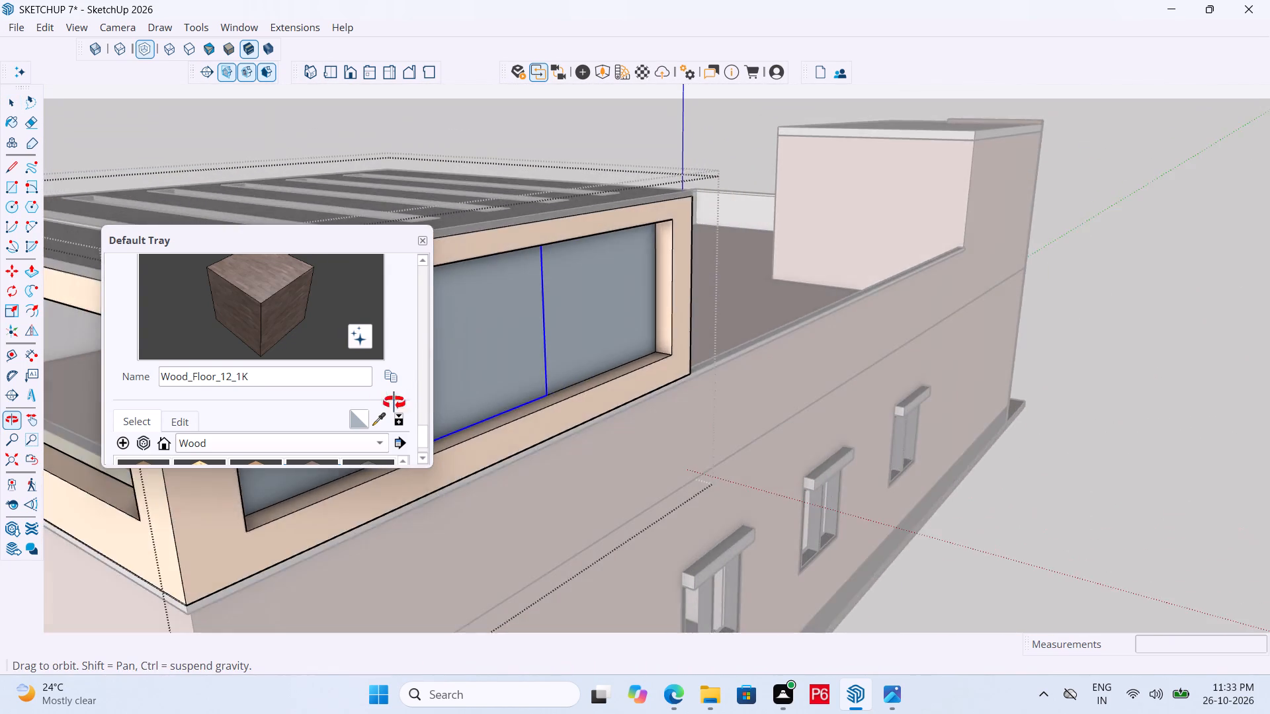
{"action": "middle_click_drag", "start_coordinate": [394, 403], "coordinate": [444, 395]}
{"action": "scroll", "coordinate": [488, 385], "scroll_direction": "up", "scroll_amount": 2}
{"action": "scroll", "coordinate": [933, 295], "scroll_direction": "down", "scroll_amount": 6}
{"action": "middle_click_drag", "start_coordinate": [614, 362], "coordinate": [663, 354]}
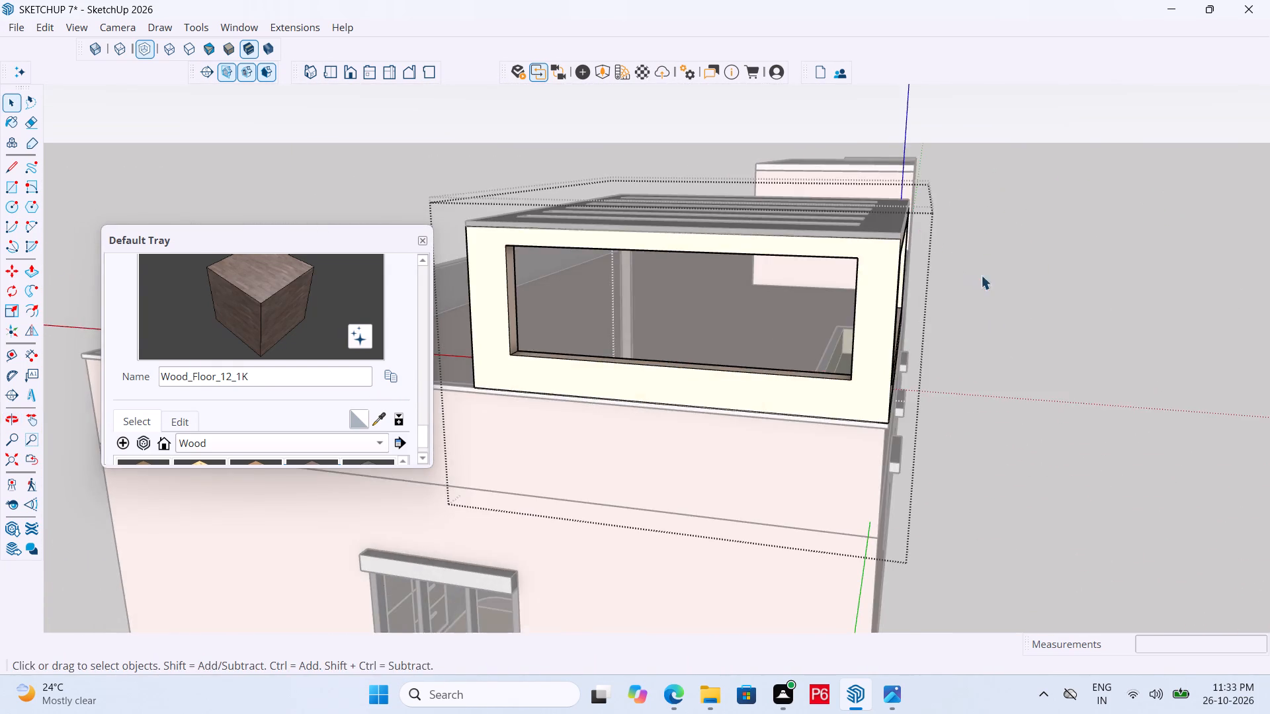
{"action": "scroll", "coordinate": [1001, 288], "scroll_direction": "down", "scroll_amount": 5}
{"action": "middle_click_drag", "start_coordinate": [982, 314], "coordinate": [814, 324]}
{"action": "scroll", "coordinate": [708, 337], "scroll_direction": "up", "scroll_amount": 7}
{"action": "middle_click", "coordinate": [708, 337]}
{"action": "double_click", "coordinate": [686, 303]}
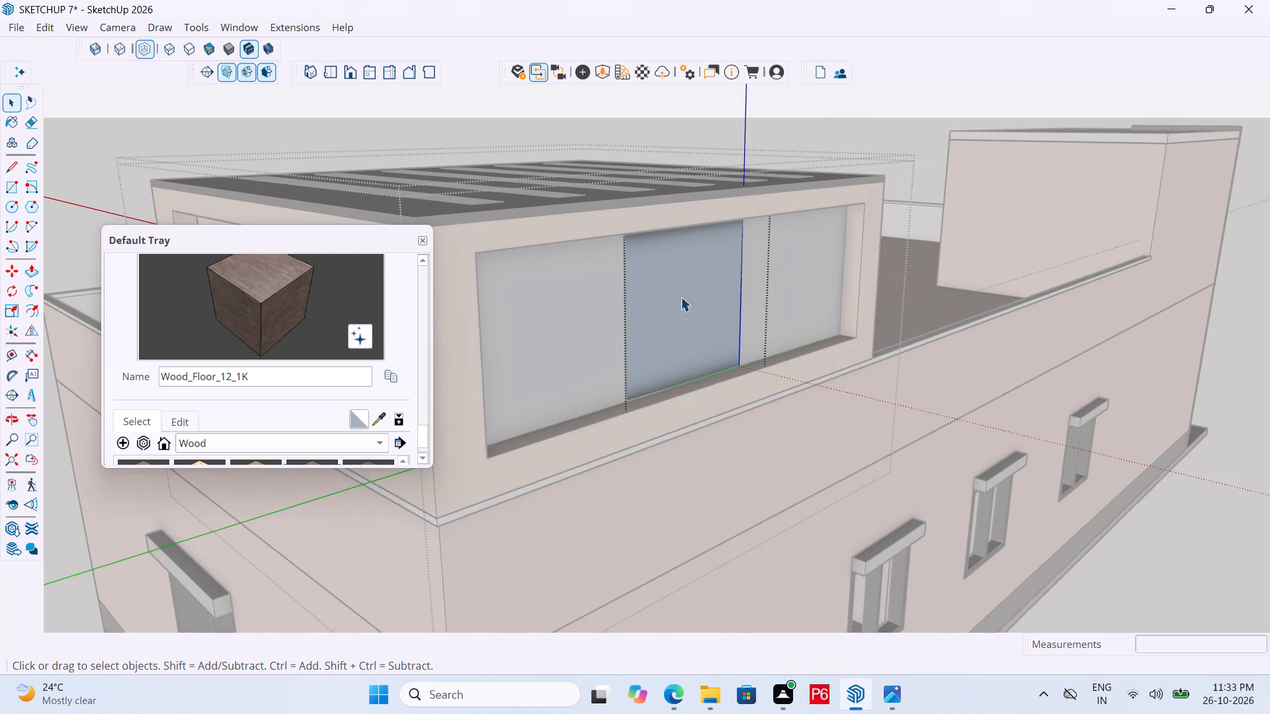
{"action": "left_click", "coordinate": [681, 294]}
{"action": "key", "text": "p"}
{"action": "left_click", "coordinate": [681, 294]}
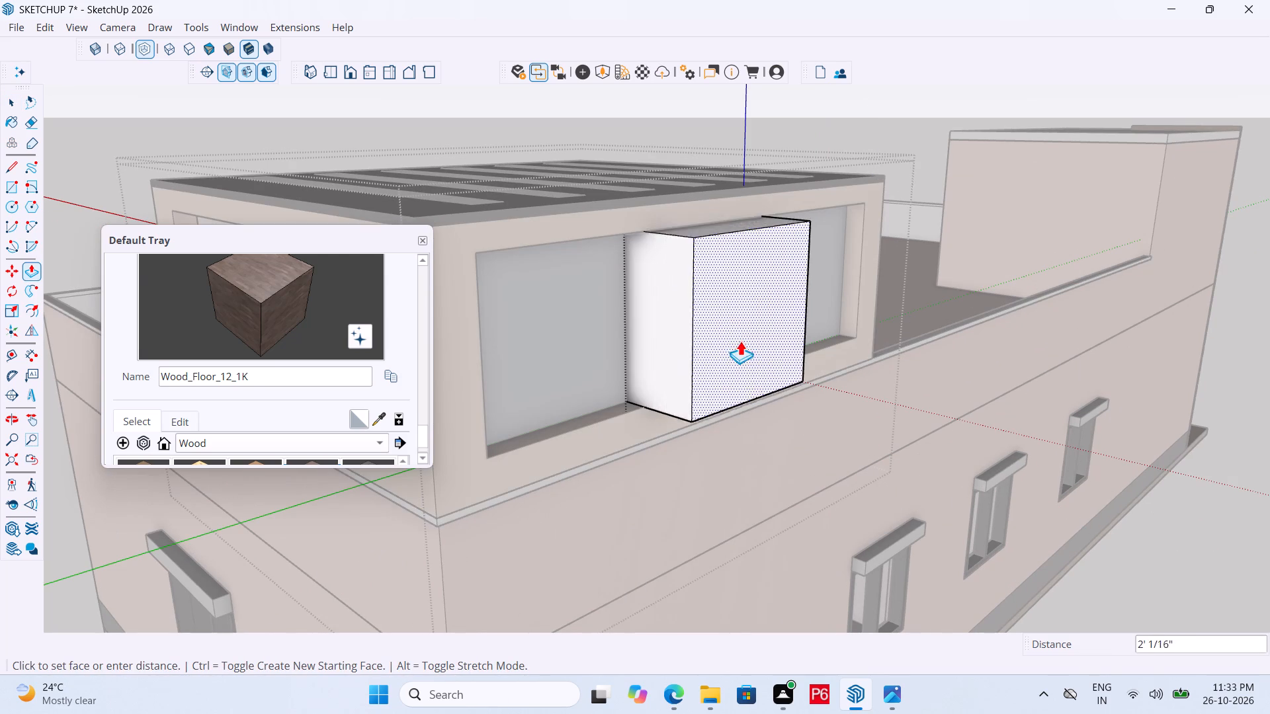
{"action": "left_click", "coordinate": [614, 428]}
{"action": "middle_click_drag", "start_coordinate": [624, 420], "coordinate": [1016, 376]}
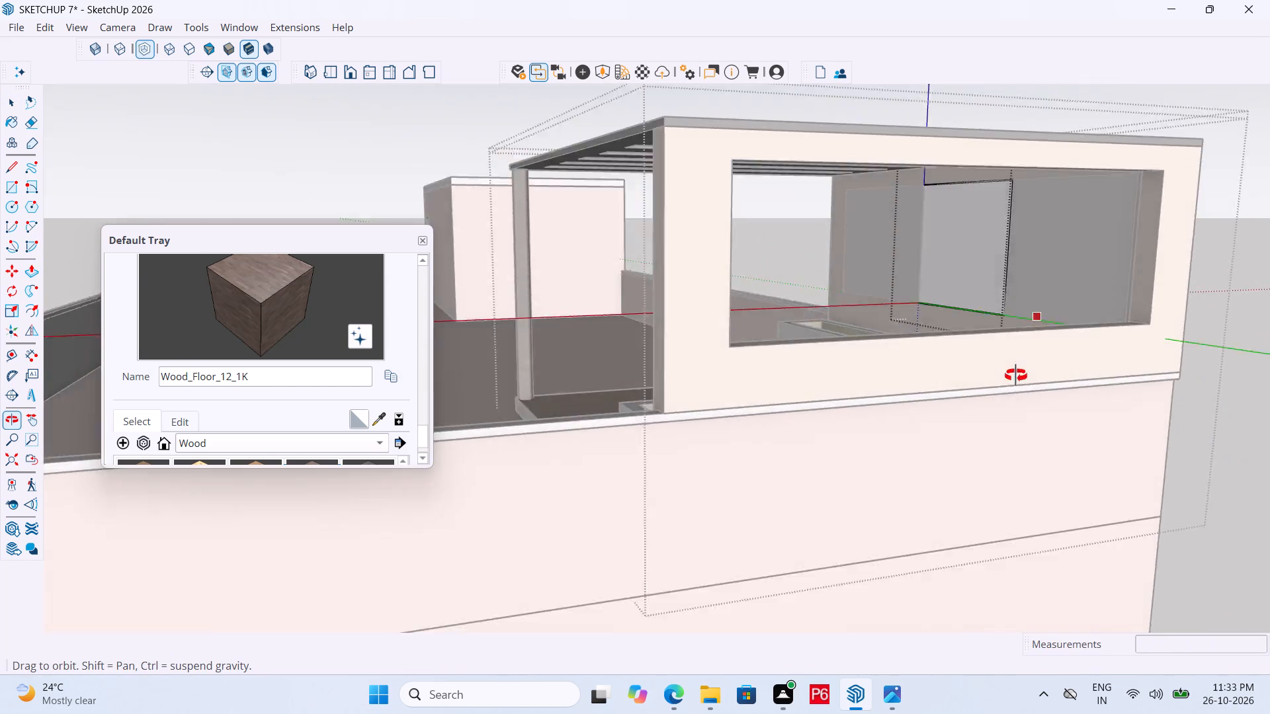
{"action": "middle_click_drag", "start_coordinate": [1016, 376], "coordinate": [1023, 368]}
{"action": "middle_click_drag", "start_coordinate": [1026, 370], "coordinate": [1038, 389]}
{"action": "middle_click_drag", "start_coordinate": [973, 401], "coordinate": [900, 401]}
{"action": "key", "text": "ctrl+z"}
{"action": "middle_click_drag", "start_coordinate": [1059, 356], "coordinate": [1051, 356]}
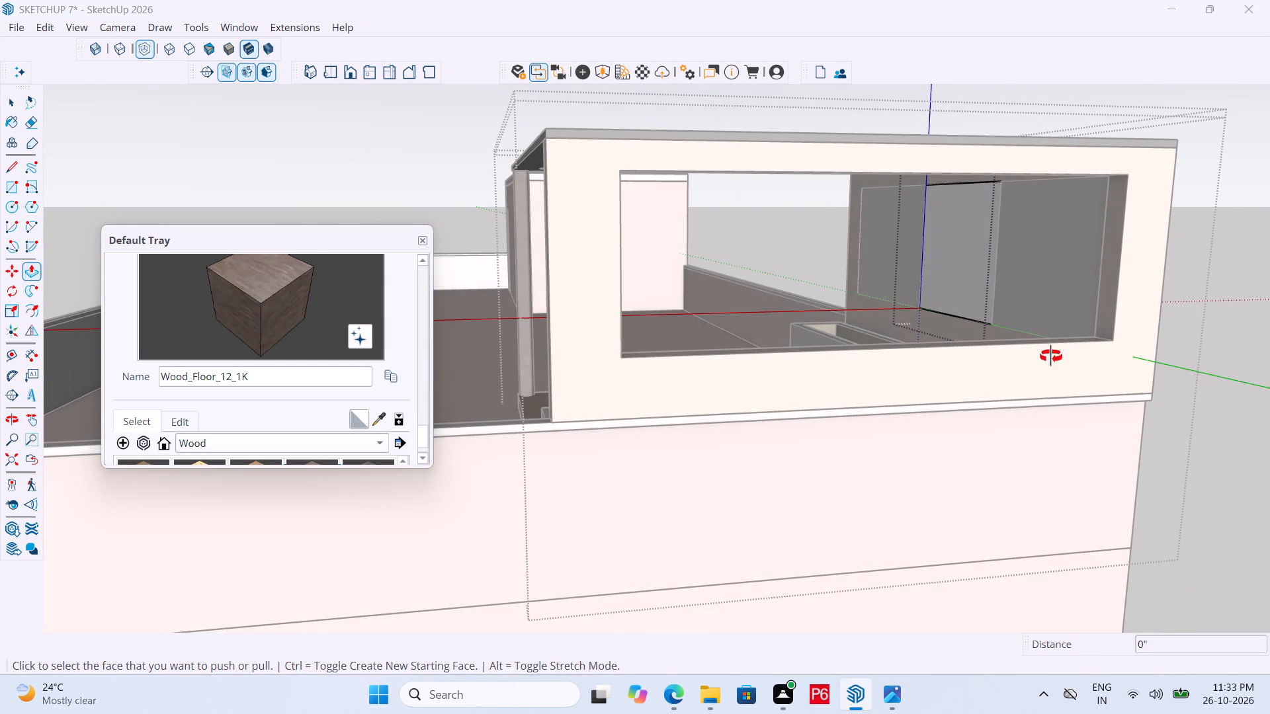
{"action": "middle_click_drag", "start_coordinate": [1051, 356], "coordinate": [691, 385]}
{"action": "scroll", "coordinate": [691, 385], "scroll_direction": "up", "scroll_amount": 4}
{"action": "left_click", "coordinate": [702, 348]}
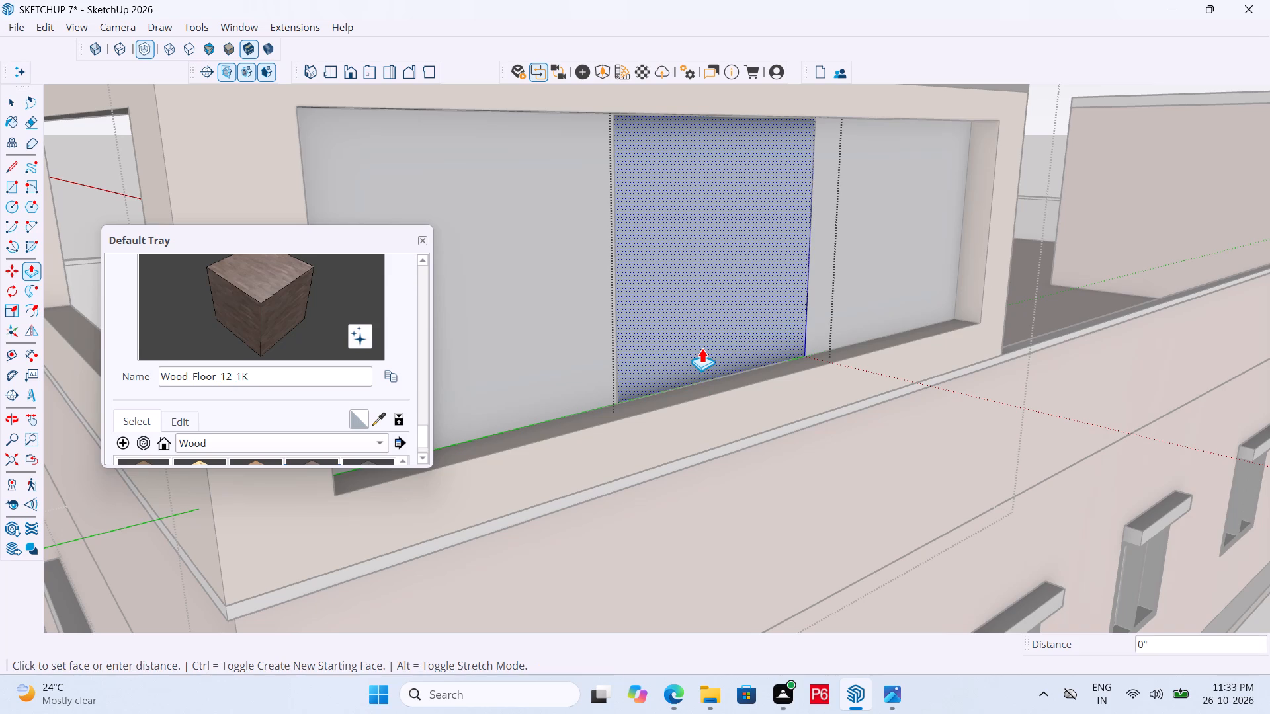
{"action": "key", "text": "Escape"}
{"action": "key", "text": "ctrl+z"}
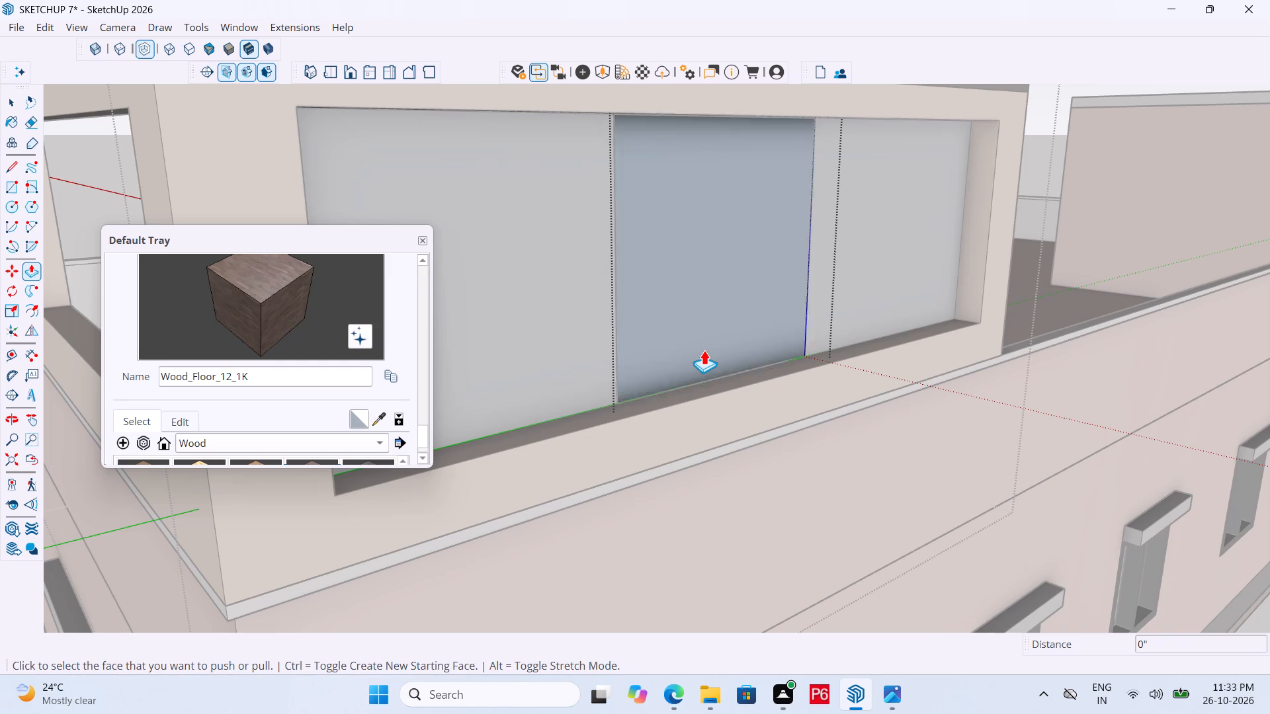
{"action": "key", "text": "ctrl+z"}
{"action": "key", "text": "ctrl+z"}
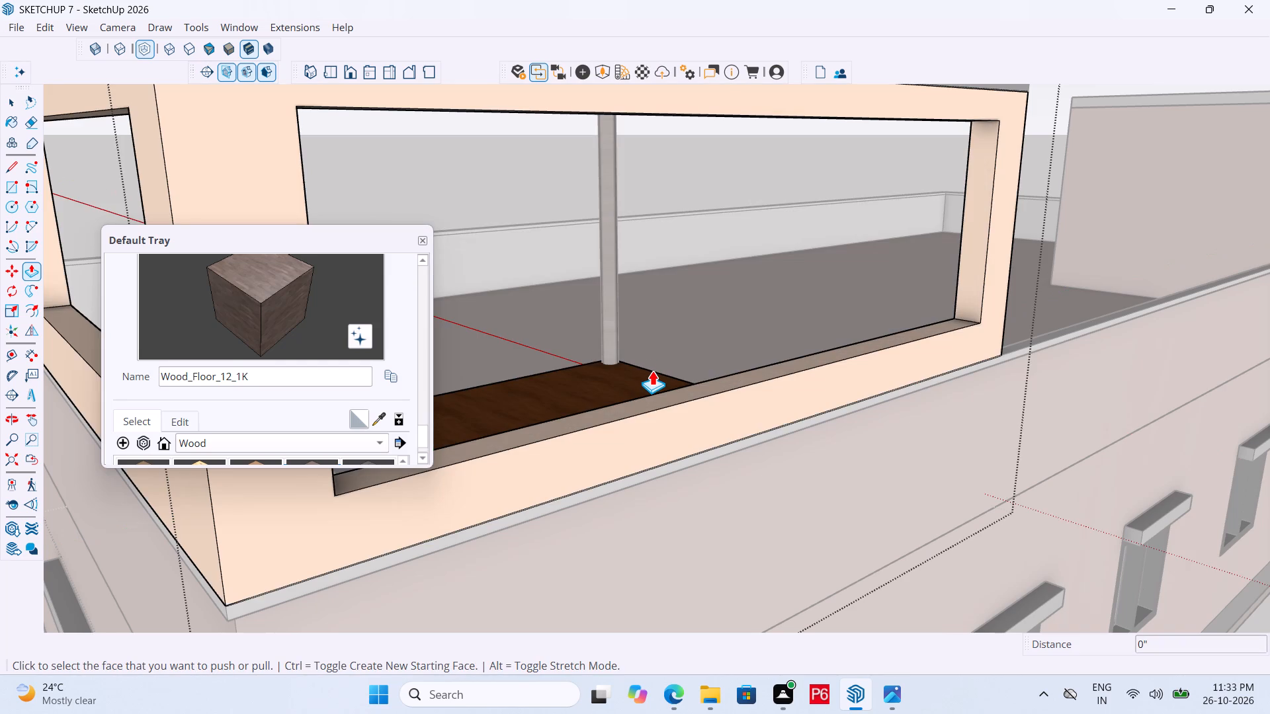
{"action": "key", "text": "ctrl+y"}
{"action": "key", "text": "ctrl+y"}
Delete the two leftover faces filling the window opening on either side of the grouped middle panel.
{"action": "middle_click_drag", "start_coordinate": [621, 376], "coordinate": [1081, 389]}
{"action": "scroll", "coordinate": [964, 415], "scroll_direction": "down", "scroll_amount": 5}
{"action": "middle_click_drag", "start_coordinate": [908, 398], "coordinate": [1037, 375]}
{"action": "scroll", "coordinate": [1059, 301], "scroll_direction": "up", "scroll_amount": 4}
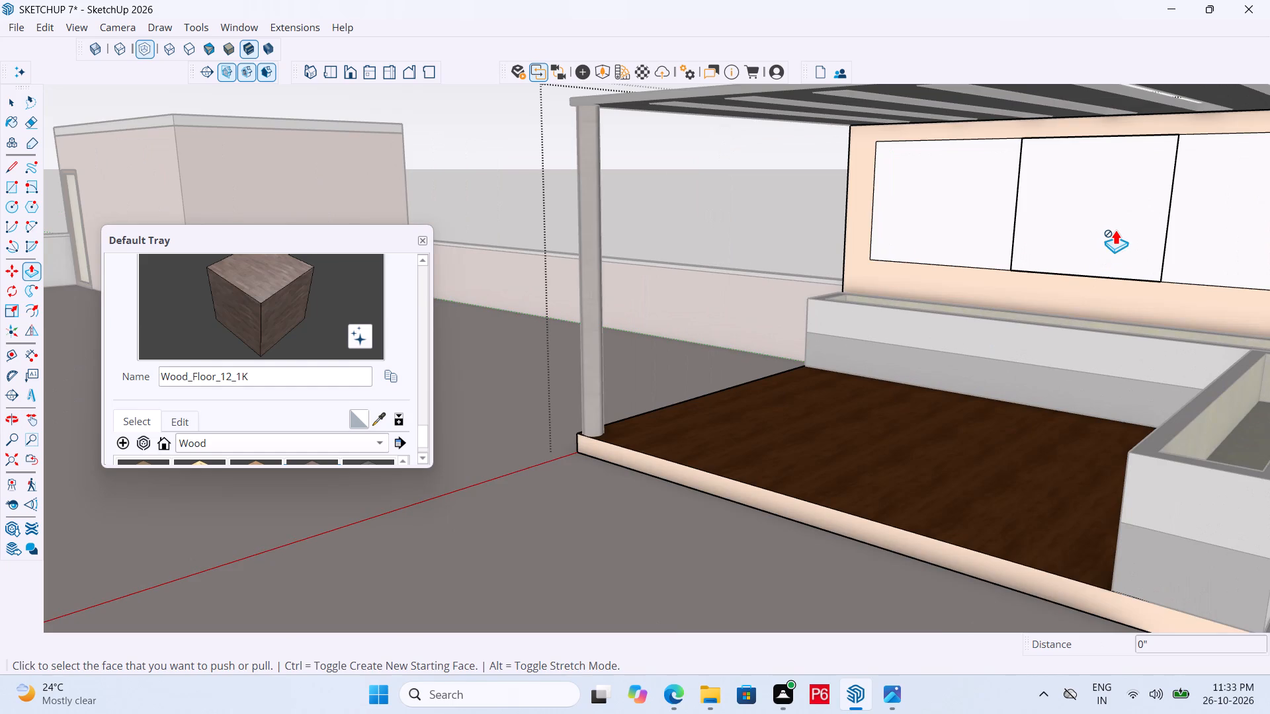
{"action": "key", "text": "space"}
{"action": "left_click", "coordinate": [1116, 229]}
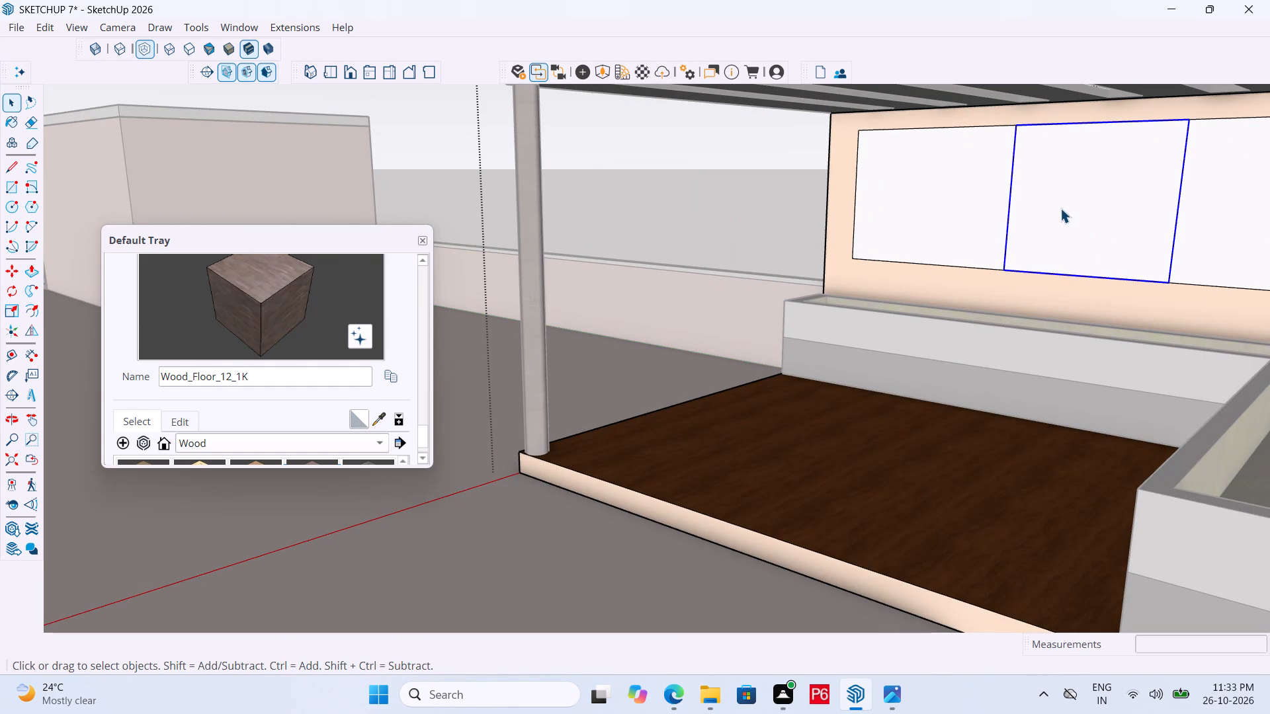
{"action": "key", "text": "space"}
{"action": "left_click", "coordinate": [944, 196]}
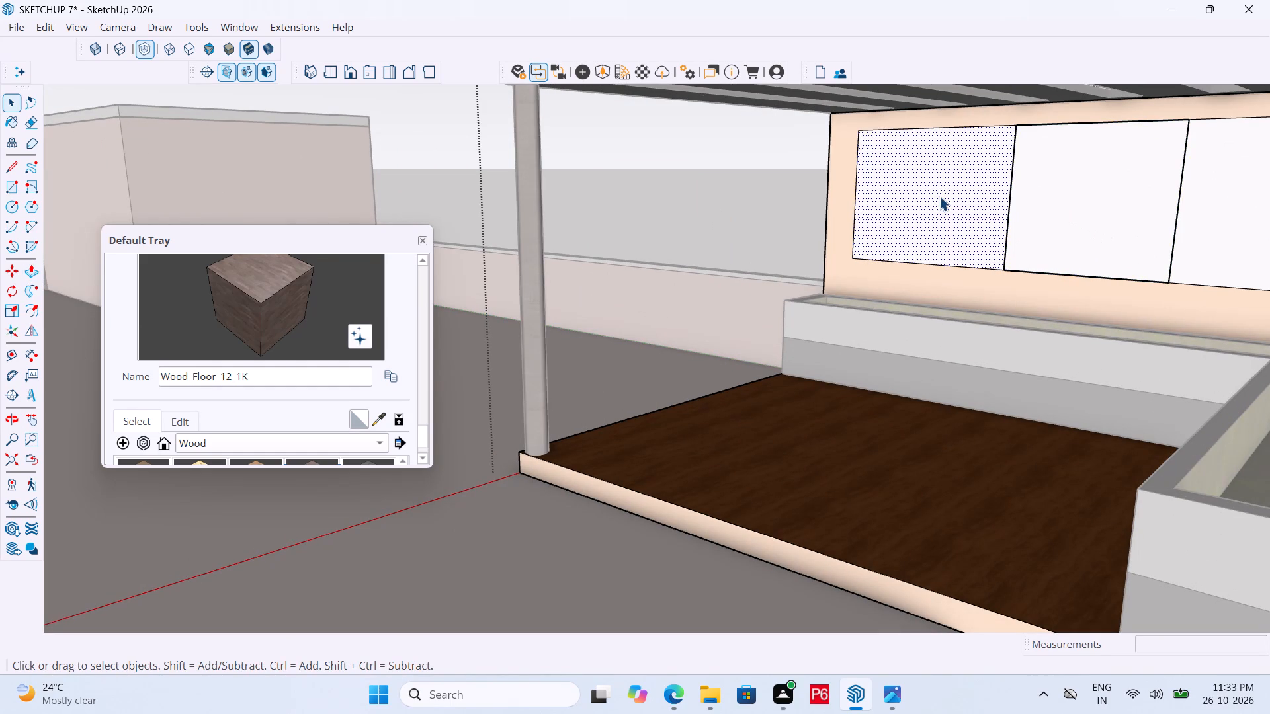
{"action": "key", "text": "Delete"}
{"action": "left_click", "coordinate": [1196, 242]}
{"action": "key", "text": "Delete"}
Open the middle panel group from outside and Push/Pull its face outward about 1 11/16".
{"action": "middle_click_drag", "start_coordinate": [1121, 264], "coordinate": [973, 272]}
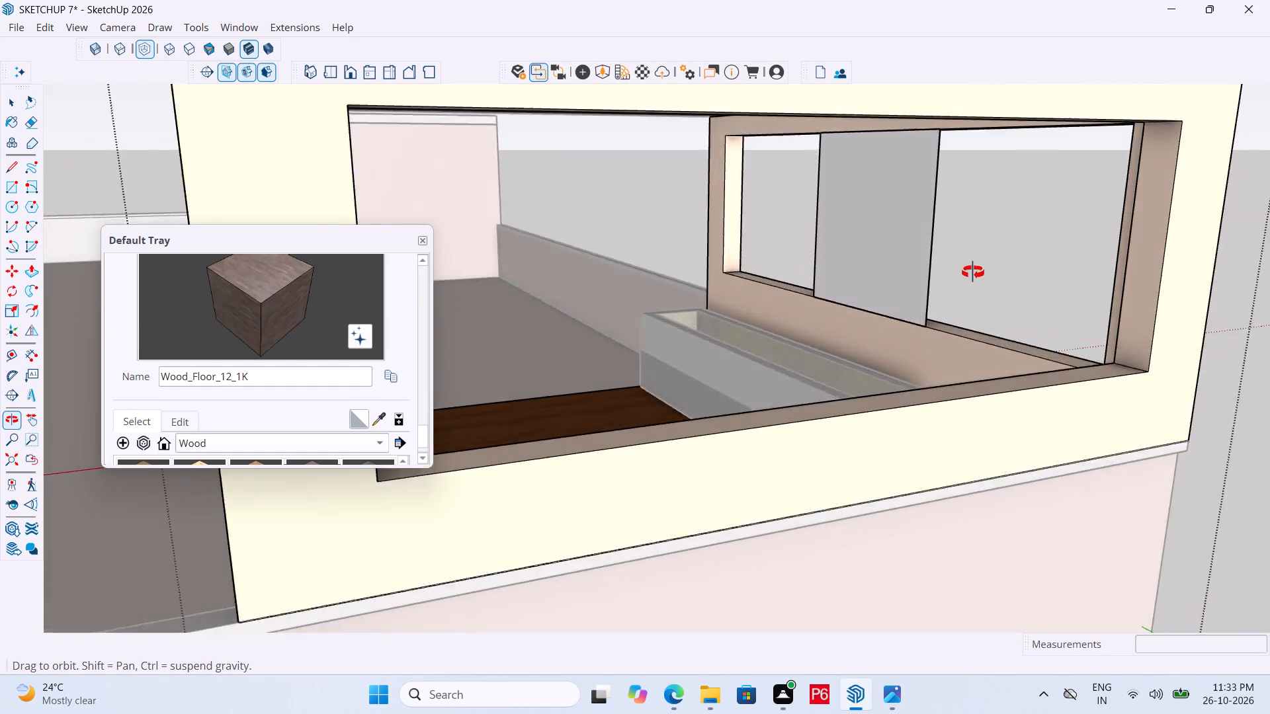
{"action": "middle_click_drag", "start_coordinate": [973, 272], "coordinate": [796, 295]}
{"action": "scroll", "coordinate": [1055, 374], "scroll_direction": "down", "scroll_amount": 5}
{"action": "middle_click_drag", "start_coordinate": [461, 329], "coordinate": [430, 367]}
{"action": "scroll", "coordinate": [1101, 308], "scroll_direction": "down", "scroll_amount": 2}
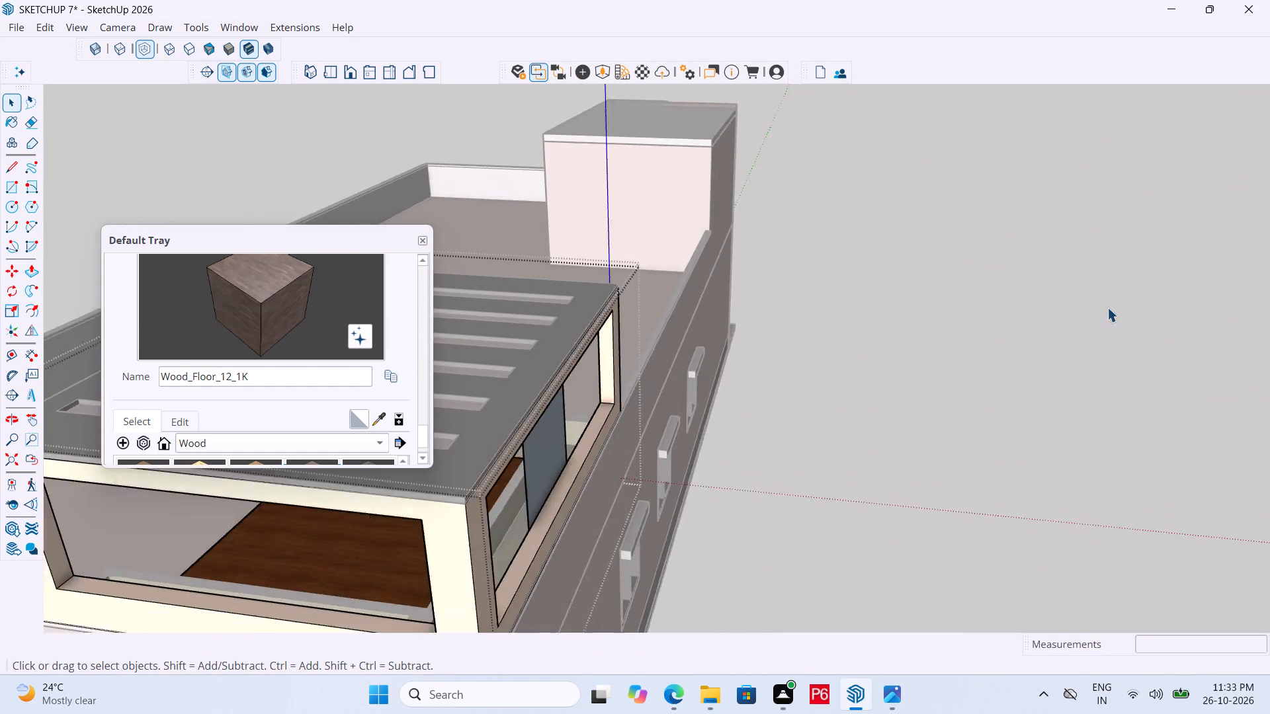
{"action": "scroll", "coordinate": [1107, 307], "scroll_direction": "down", "scroll_amount": 4}
{"action": "scroll", "coordinate": [970, 306], "scroll_direction": "down", "scroll_amount": 5}
{"action": "middle_click_drag", "start_coordinate": [831, 372], "coordinate": [777, 367]}
{"action": "scroll", "coordinate": [1084, 280], "scroll_direction": "down", "scroll_amount": 5}
{"action": "middle_click_drag", "start_coordinate": [845, 330], "coordinate": [758, 327]}
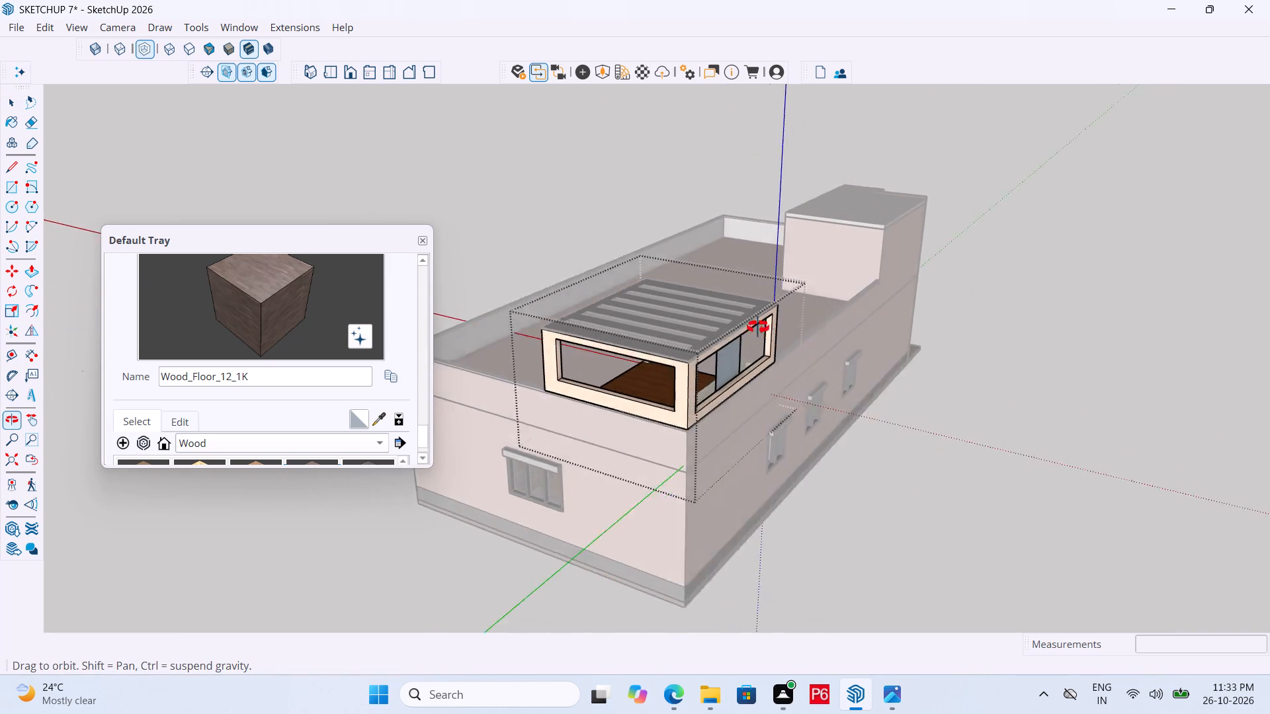
{"action": "middle_click_drag", "start_coordinate": [758, 327], "coordinate": [755, 327]}
{"action": "scroll", "coordinate": [684, 378], "scroll_direction": "up", "scroll_amount": 12}
{"action": "left_click", "coordinate": [732, 329]}
{"action": "double_click", "coordinate": [732, 307]}
{"action": "left_click", "coordinate": [732, 302]}
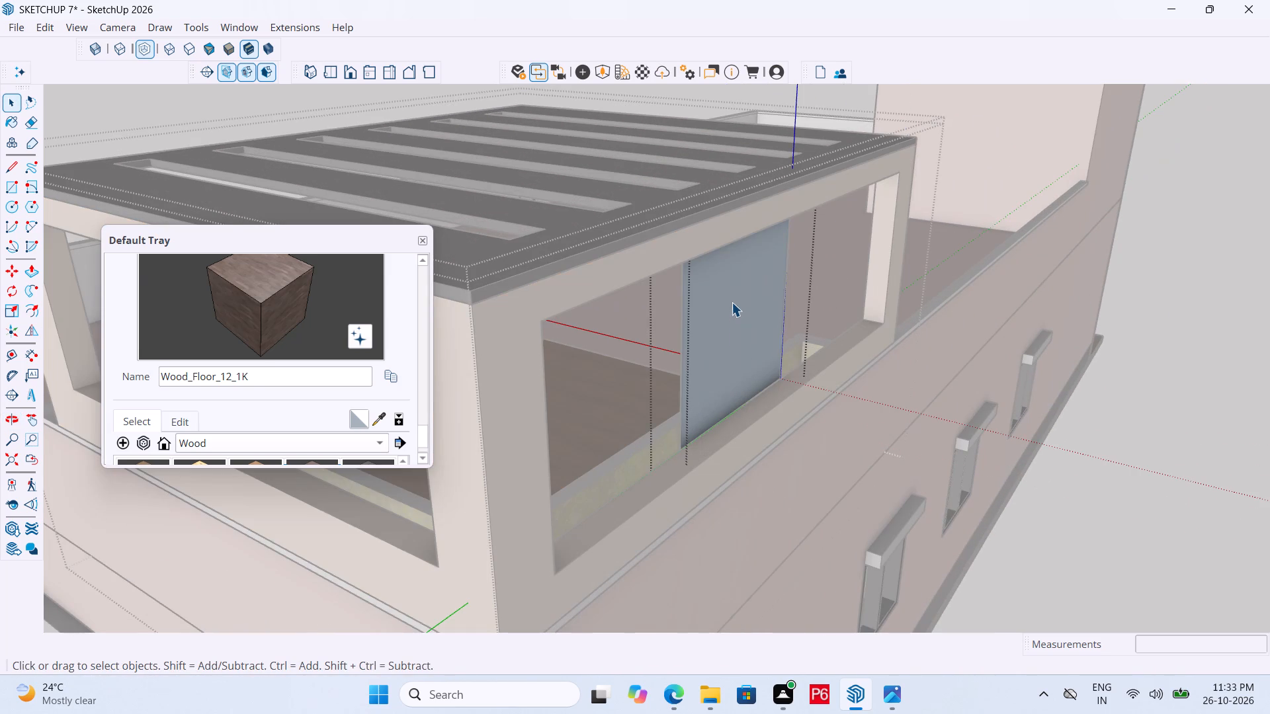
{"action": "key", "text": "p"}
{"action": "left_click", "coordinate": [732, 302]}
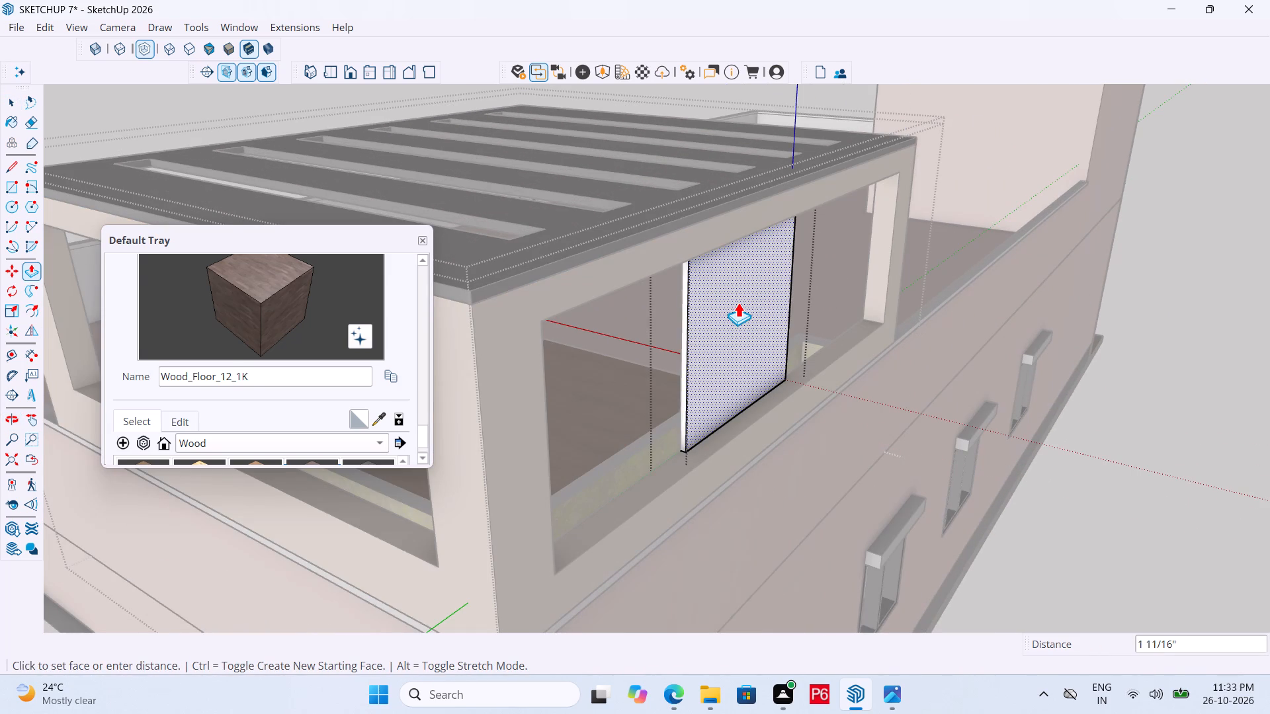
{"action": "left_click", "coordinate": [740, 305]}
Save the model with the thickened window panel.
{"action": "middle_click_drag", "start_coordinate": [690, 316], "coordinate": [773, 311]}
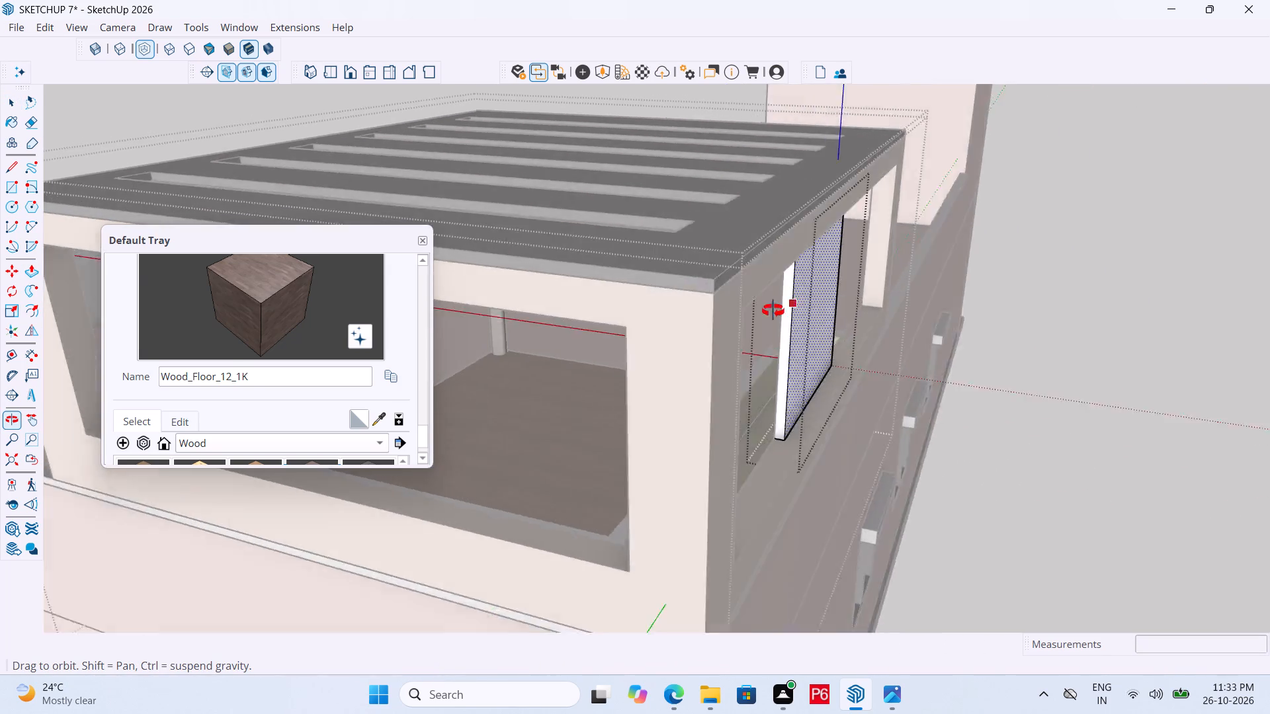
{"action": "middle_click_drag", "start_coordinate": [773, 311], "coordinate": [1269, 248]}
{"action": "middle_click_drag", "start_coordinate": [1014, 261], "coordinate": [1124, 266]}
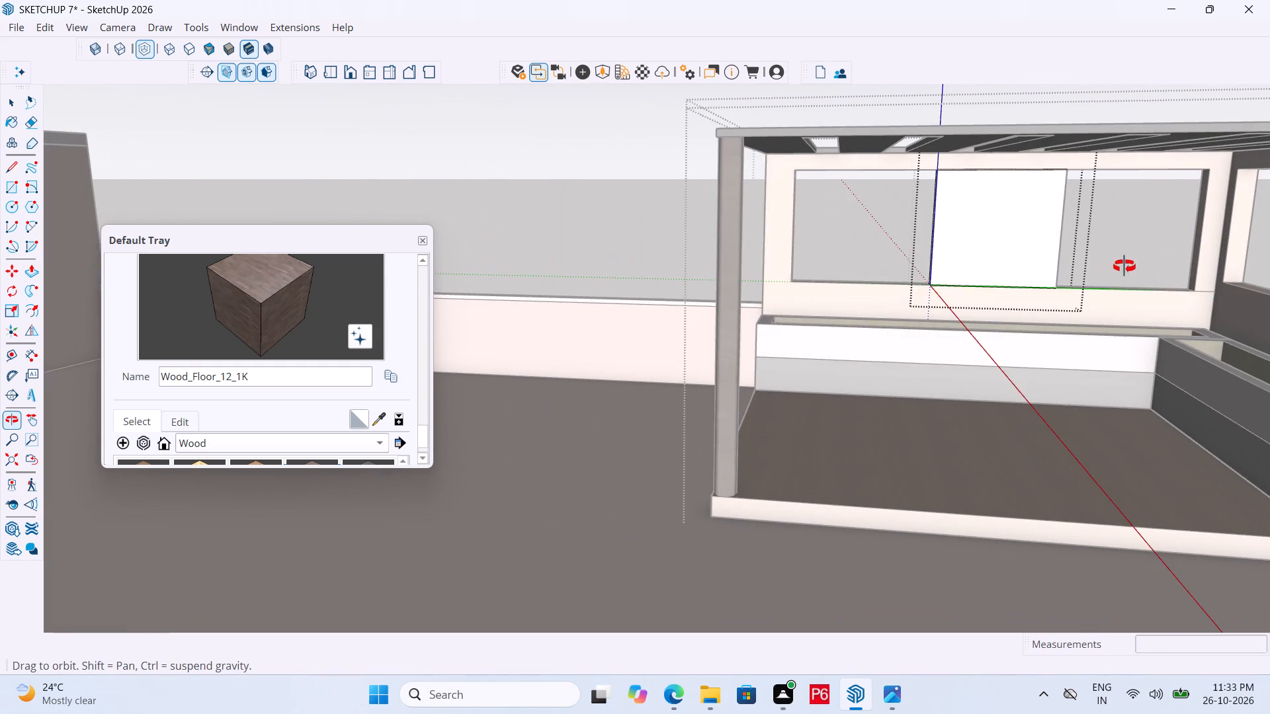
{"action": "middle_click_drag", "start_coordinate": [1124, 266], "coordinate": [1125, 266]}
{"action": "key", "text": "ctrl+s"}
{"action": "key", "text": "ctrl+s"}
{"action": "key", "text": "ctrl+s"}
{"action": "key", "text": "ctrl+s"}
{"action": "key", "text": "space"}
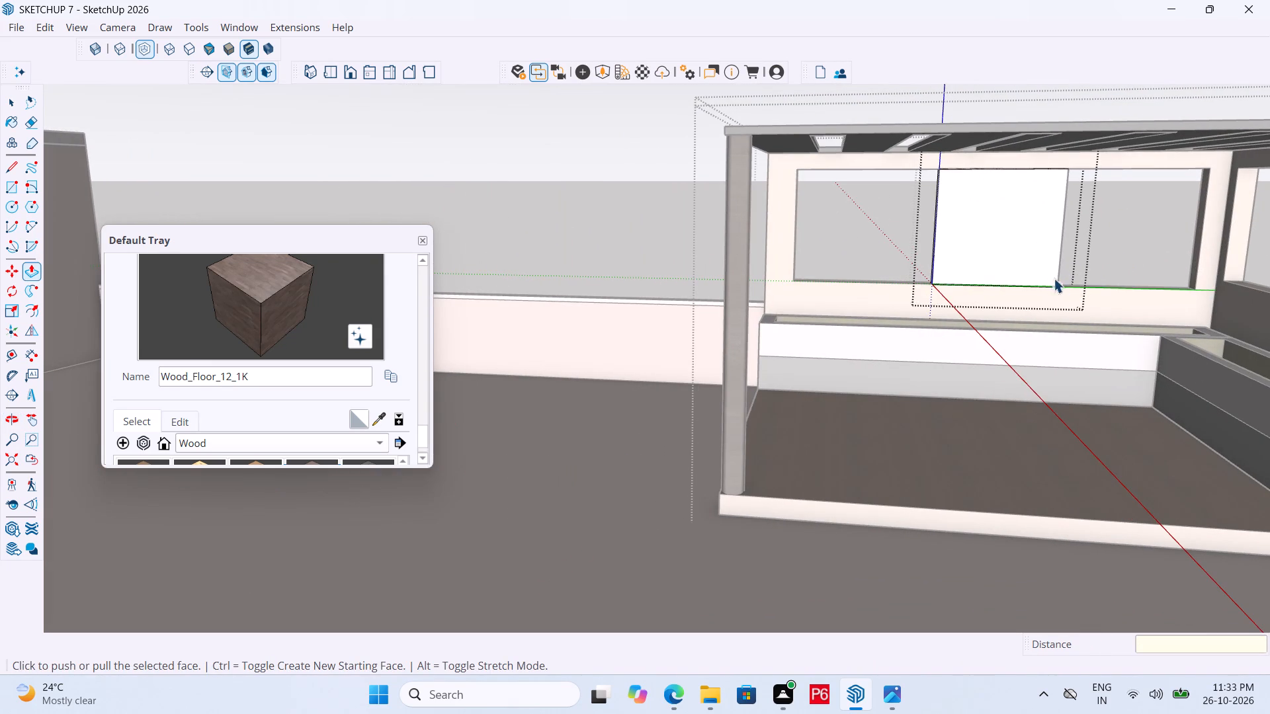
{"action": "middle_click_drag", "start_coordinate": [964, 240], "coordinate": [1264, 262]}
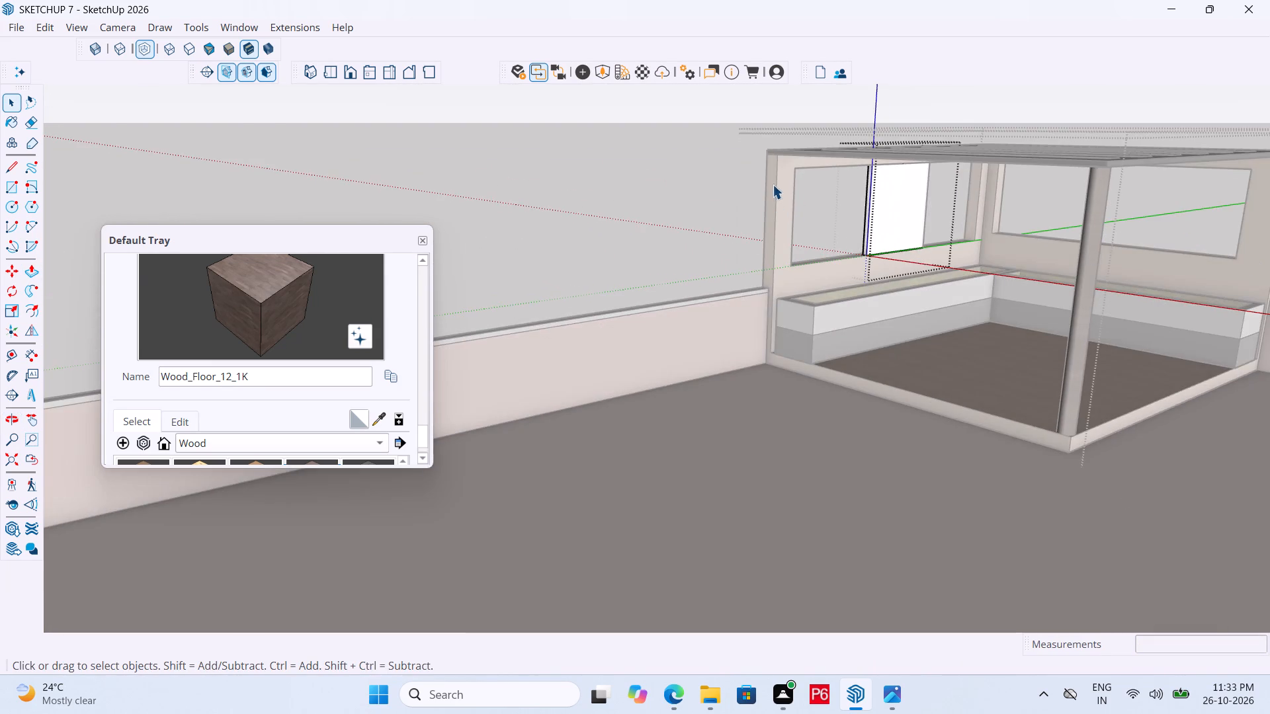
Push/Pull the middle window panel's outer face outward a further 1".
{"action": "scroll", "coordinate": [773, 183], "scroll_direction": "up", "scroll_amount": 5}
{"action": "scroll", "coordinate": [865, 179], "scroll_direction": "up", "scroll_amount": 20}
{"action": "scroll", "coordinate": [865, 179], "scroll_direction": "up", "scroll_amount": 1}
{"action": "middle_click", "coordinate": [888, 227]}
{"action": "middle_click_drag", "start_coordinate": [871, 255], "coordinate": [904, 270]}
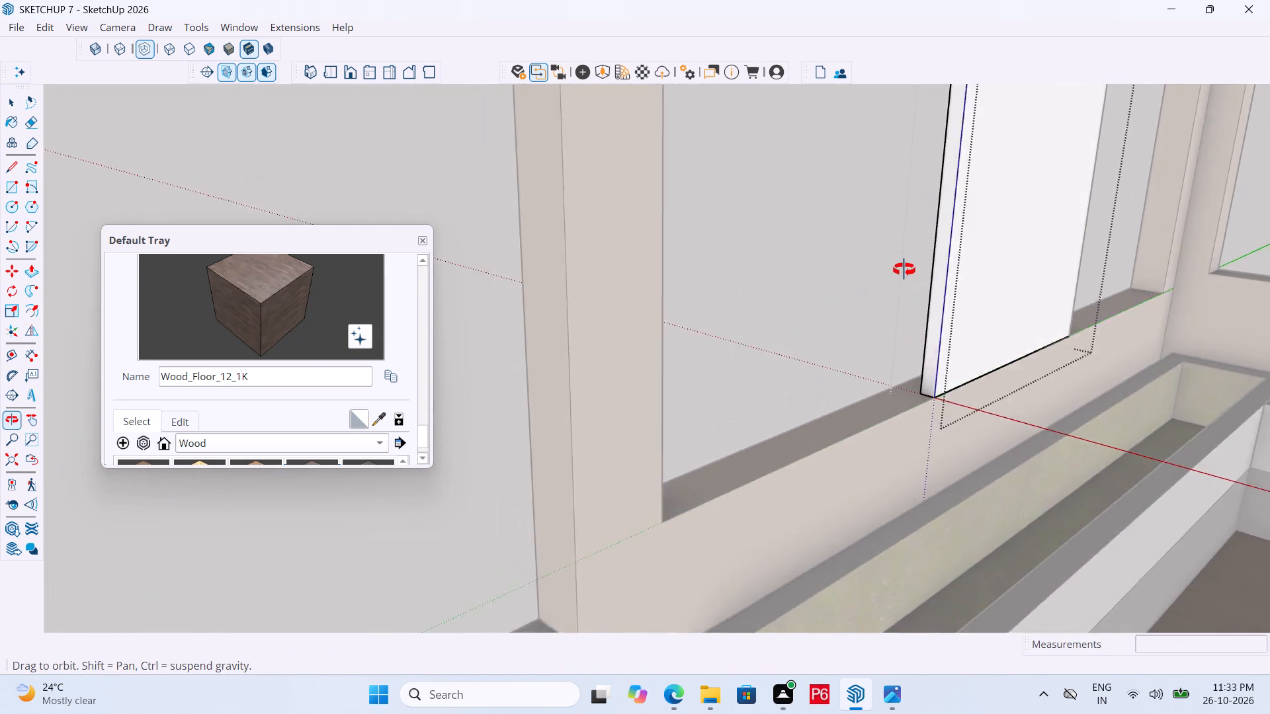
{"action": "middle_click_drag", "start_coordinate": [904, 270], "coordinate": [937, 285]}
{"action": "scroll", "coordinate": [874, 371], "scroll_direction": "down", "scroll_amount": 5}
{"action": "middle_click_drag", "start_coordinate": [902, 261], "coordinate": [910, 190]}
{"action": "scroll", "coordinate": [973, 109], "scroll_direction": "up", "scroll_amount": 4}
{"action": "middle_click_drag", "start_coordinate": [954, 170], "coordinate": [998, 188]}
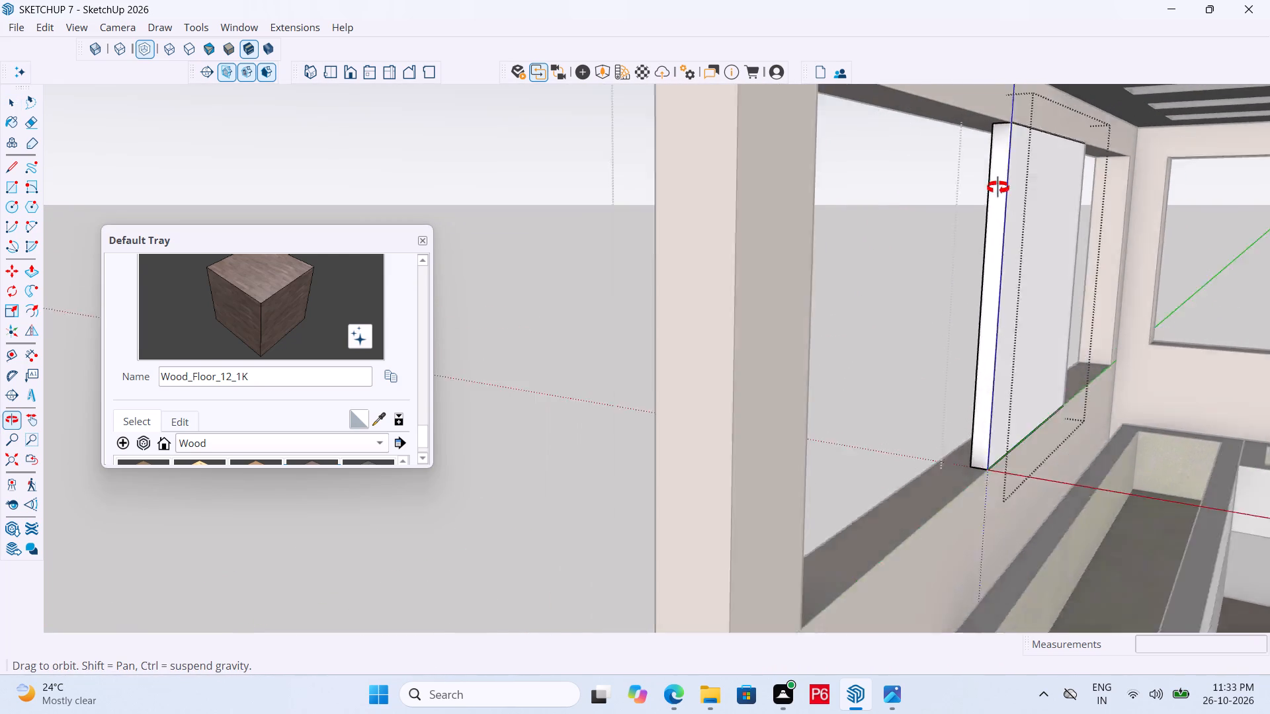
{"action": "middle_click_drag", "start_coordinate": [998, 188], "coordinate": [1161, 202]}
{"action": "key", "text": "p"}
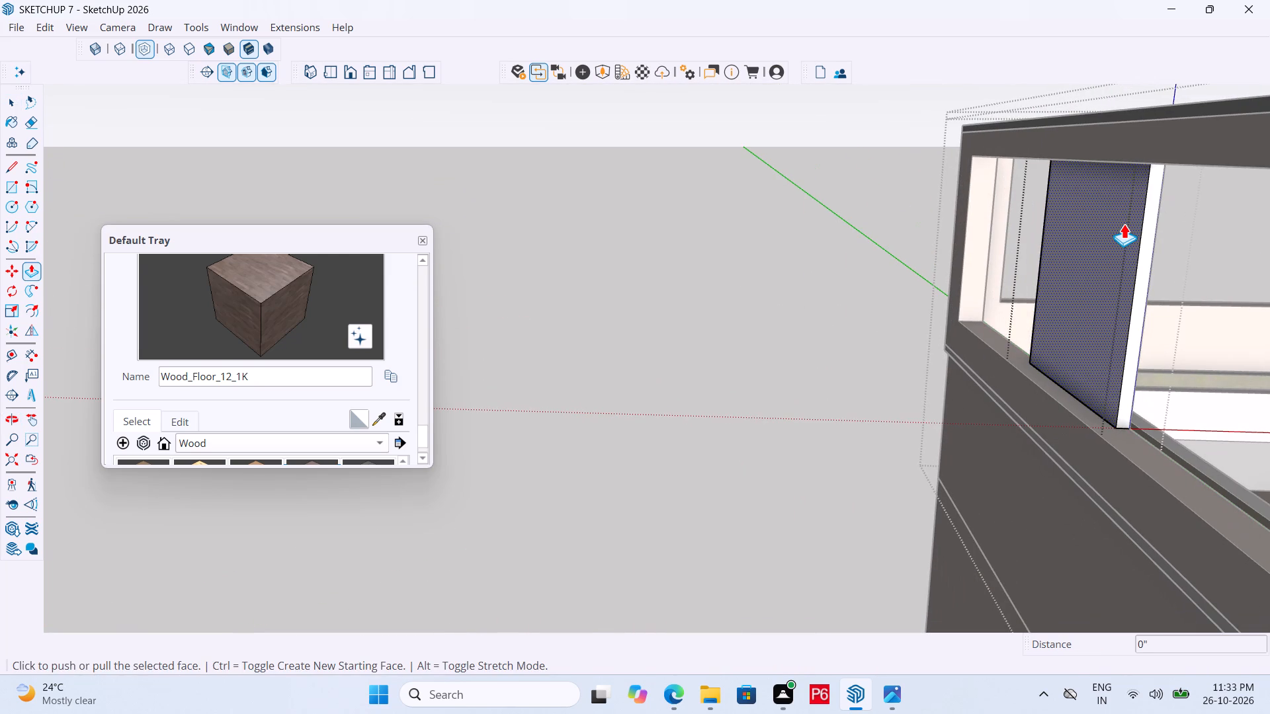
{"action": "left_click", "coordinate": [1124, 223]}
{"action": "left_click", "coordinate": [1118, 226]}
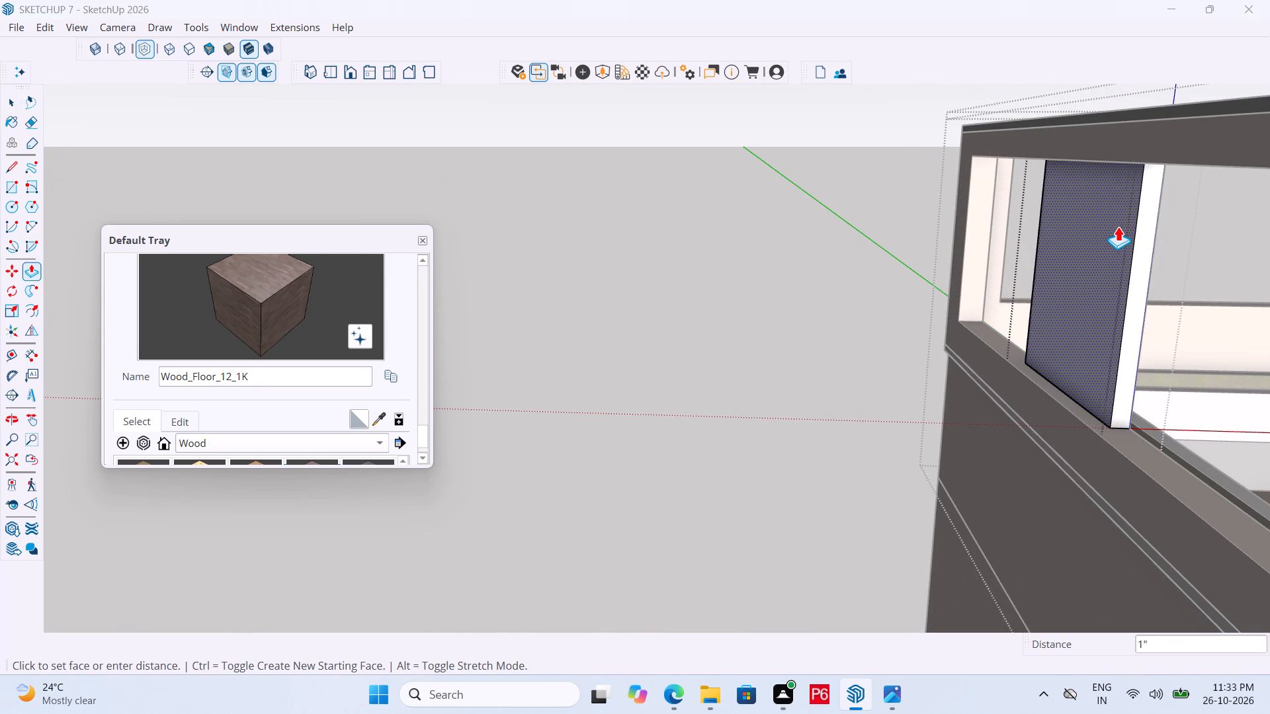
Save the model with the thicker middle panel.
{"action": "middle_click_drag", "start_coordinate": [1188, 232], "coordinate": [1062, 227]}
{"action": "key", "text": "ctrl+s"}
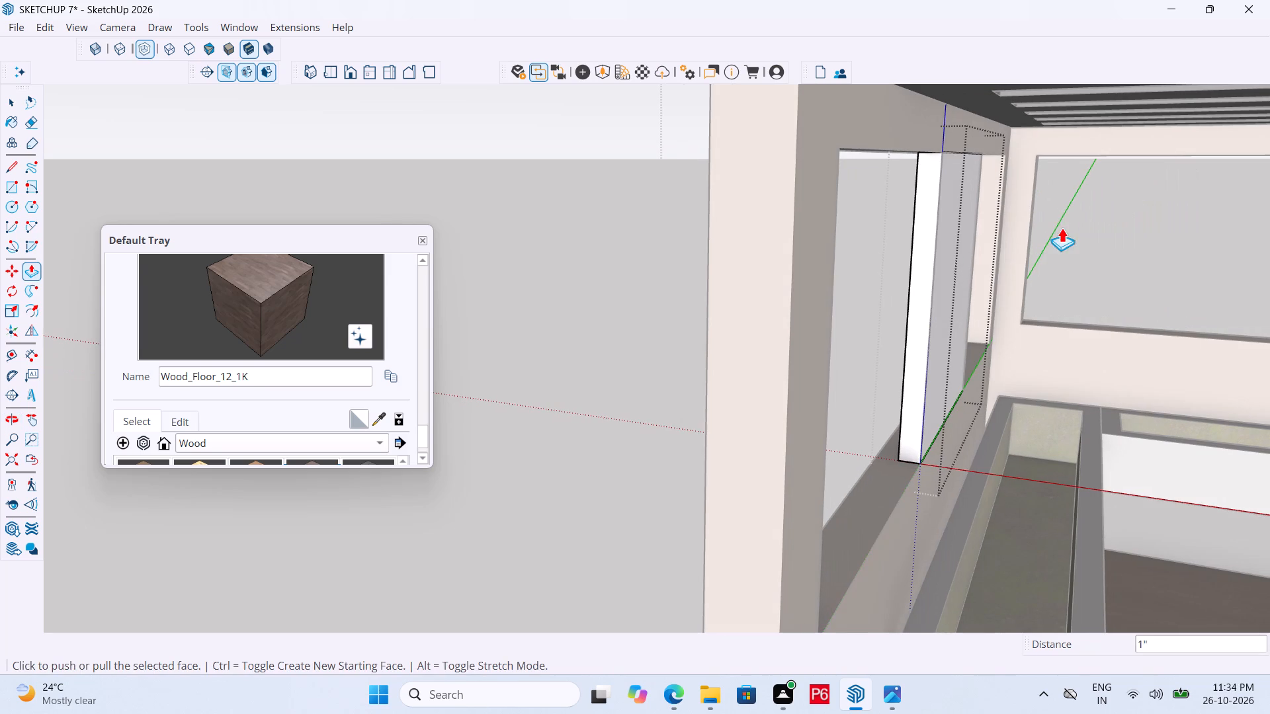
{"action": "key", "text": "ctrl+s"}
{"action": "key", "text": "ctrl+s"}
{"action": "key", "text": "ctrl+s"}
{"action": "key", "text": "ctrl+s"}
{"action": "key", "text": "ctrl+s"}
{"action": "key", "text": "ctrl+s"}
Draw a circle of about 11/16" radius on the narrow side face of the middle panel, near its top.
{"action": "middle_click", "coordinate": [929, 201]}
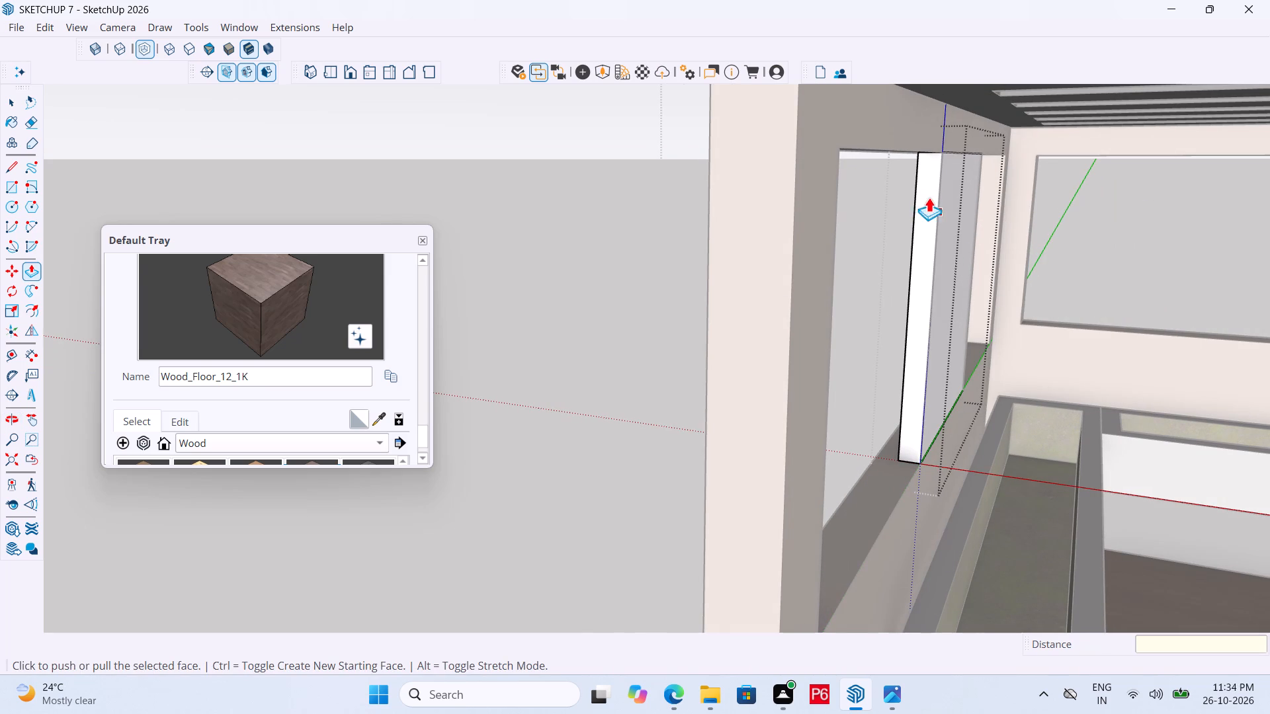
{"action": "scroll", "coordinate": [1117, 222], "scroll_direction": "down", "scroll_amount": 4}
{"action": "middle_click_drag", "start_coordinate": [1003, 226], "coordinate": [957, 218]}
{"action": "scroll", "coordinate": [984, 226], "scroll_direction": "down", "scroll_amount": 1}
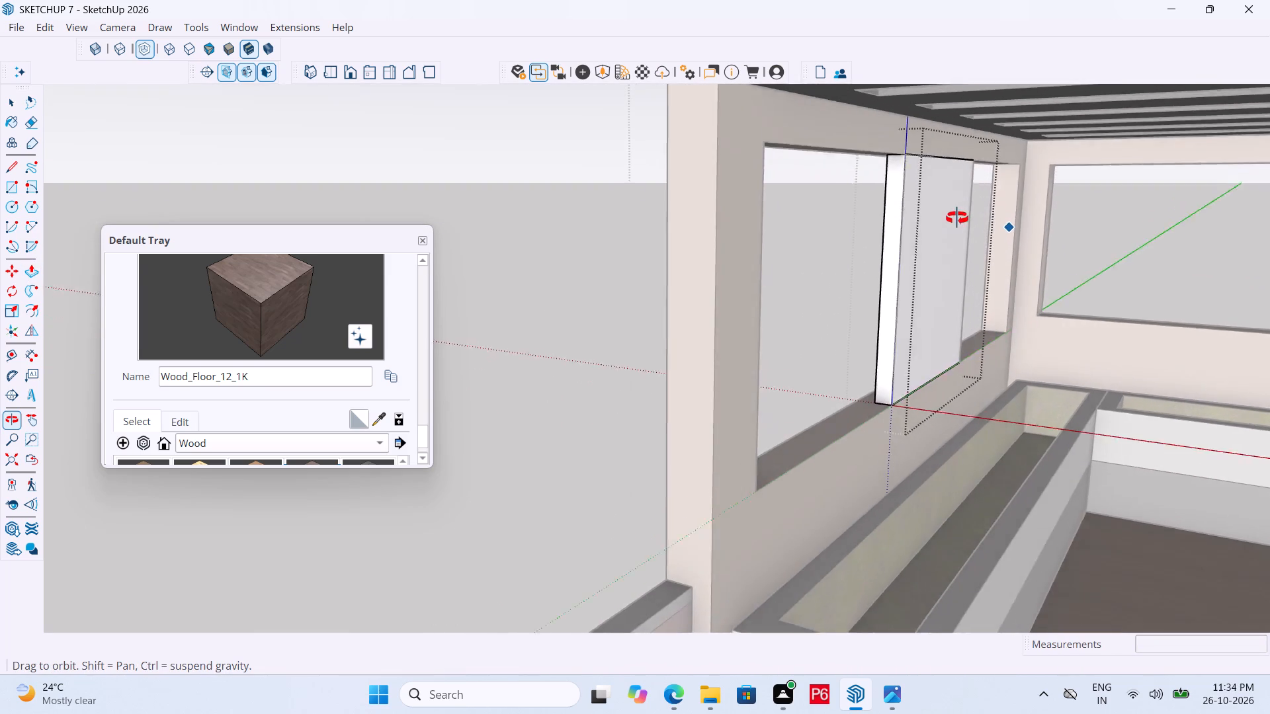
{"action": "middle_click_drag", "start_coordinate": [957, 218], "coordinate": [980, 206]}
{"action": "scroll", "coordinate": [907, 118], "scroll_direction": "up", "scroll_amount": 8}
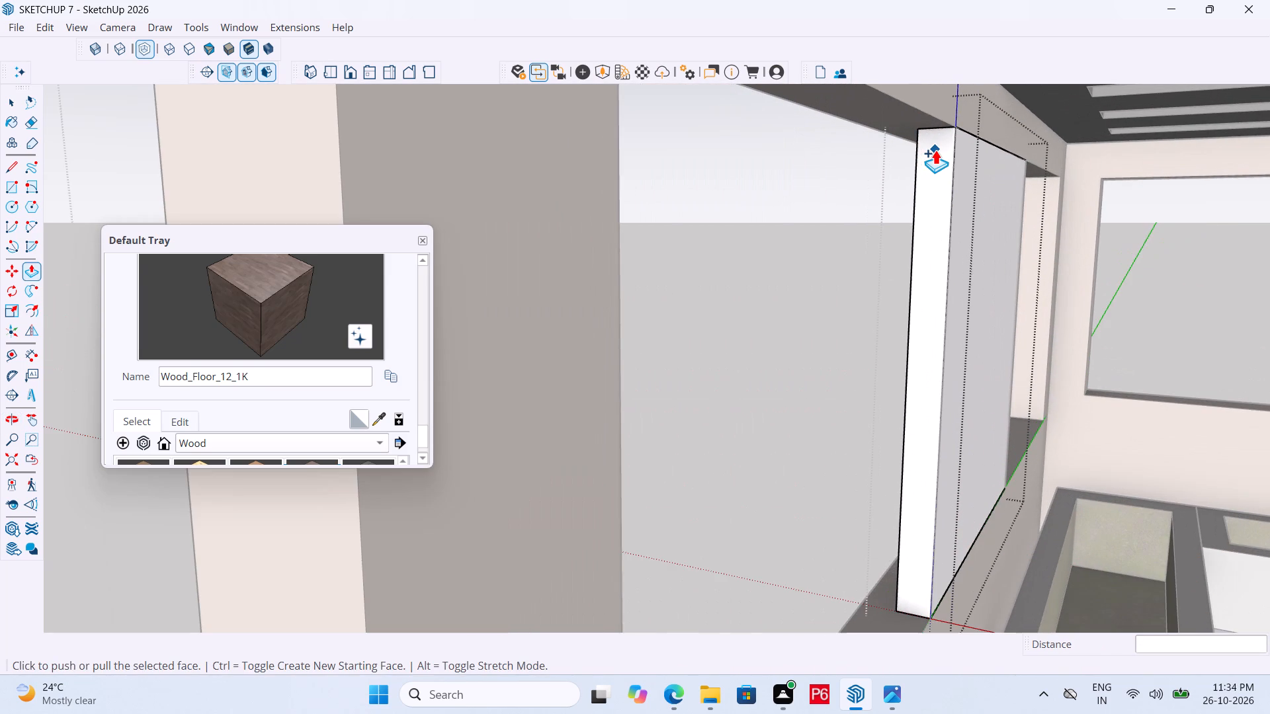
{"action": "key", "text": "r"}
{"action": "key", "text": "c"}
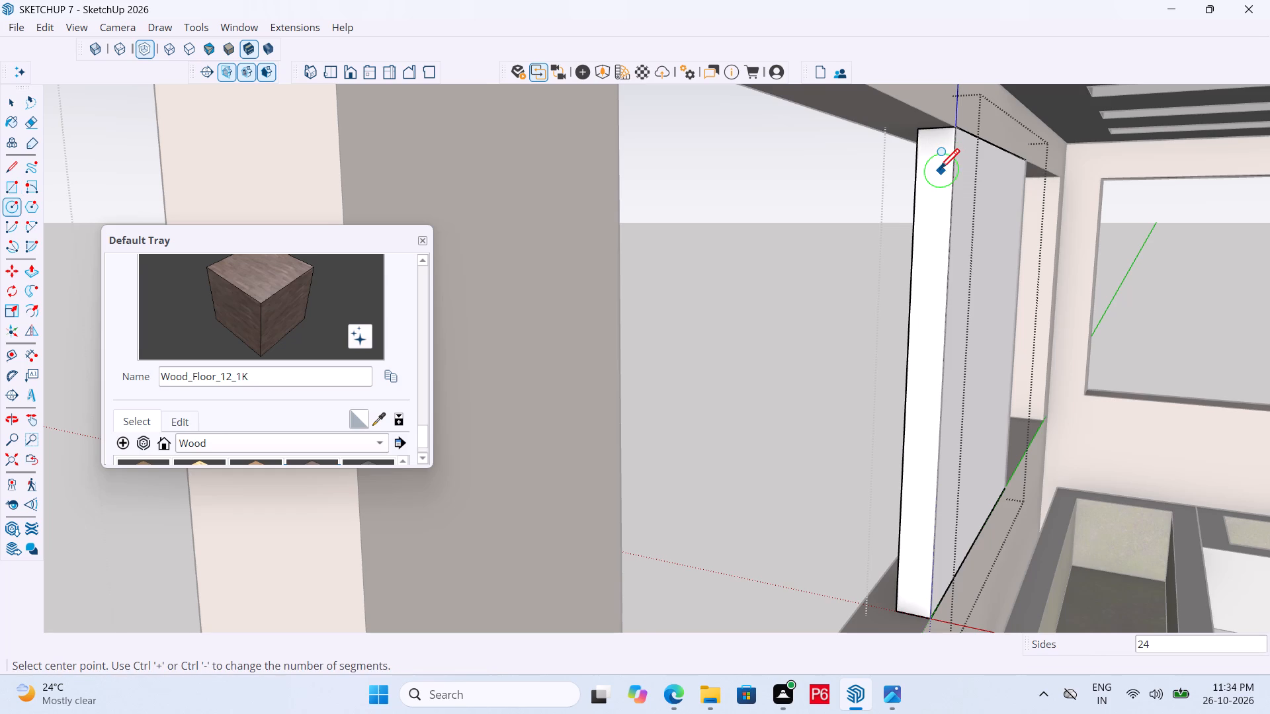
{"action": "scroll", "coordinate": [939, 171], "scroll_direction": "up", "scroll_amount": 2}
{"action": "left_click", "coordinate": [932, 157]}
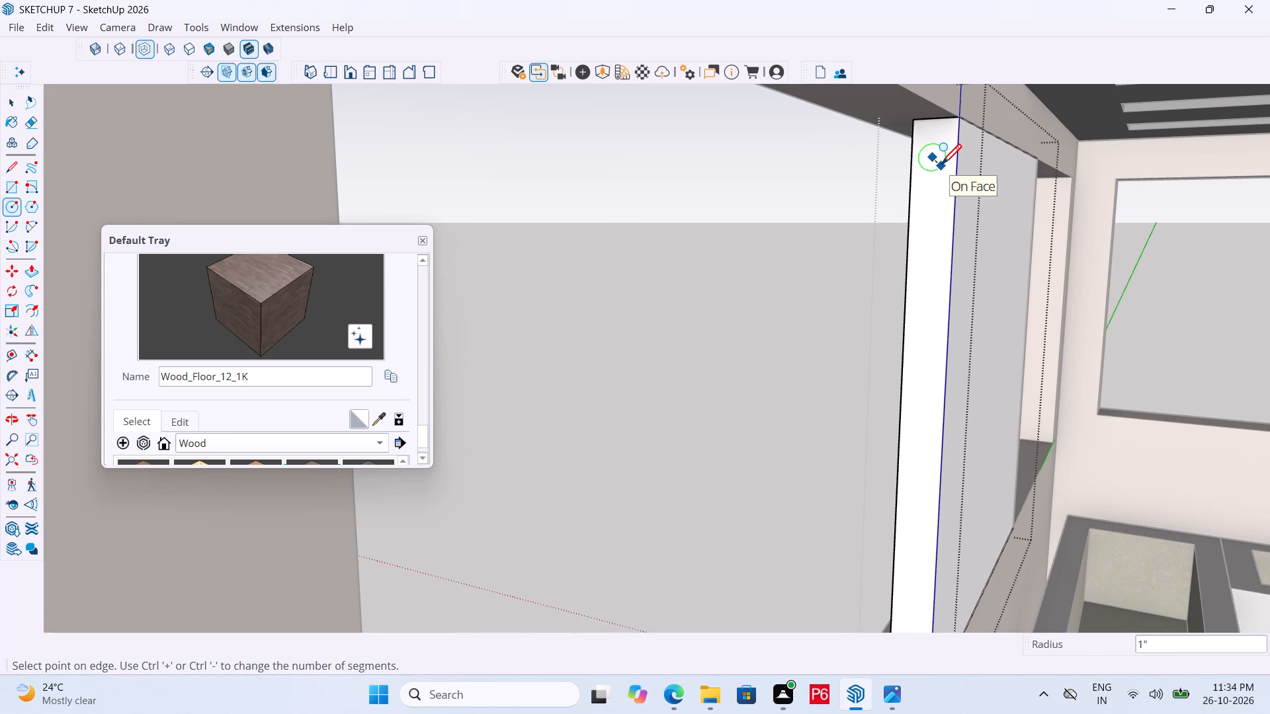
{"action": "scroll", "coordinate": [941, 166], "scroll_direction": "up", "scroll_amount": 2}
{"action": "left_click", "coordinate": [941, 164]}
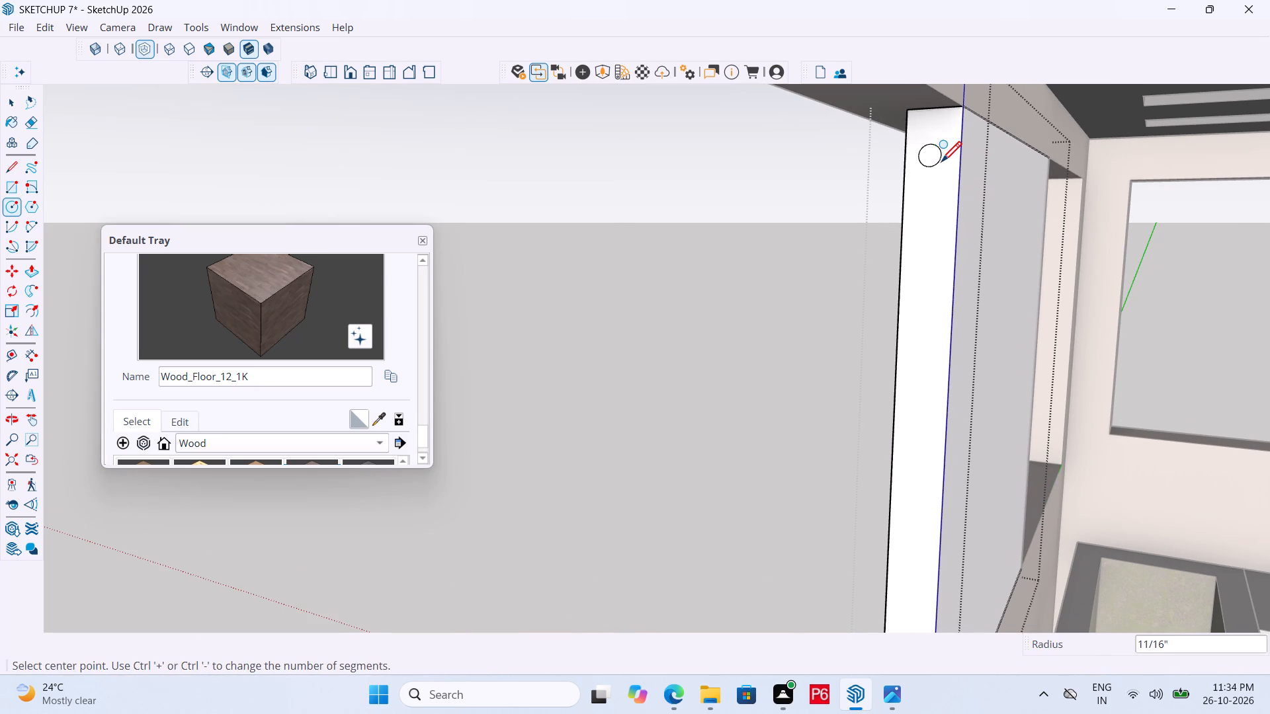
Make the small circle face and its edge into a group.
{"action": "key", "text": "space"}
{"action": "double_click", "coordinate": [928, 161]}
{"action": "right_click", "coordinate": [928, 161]}
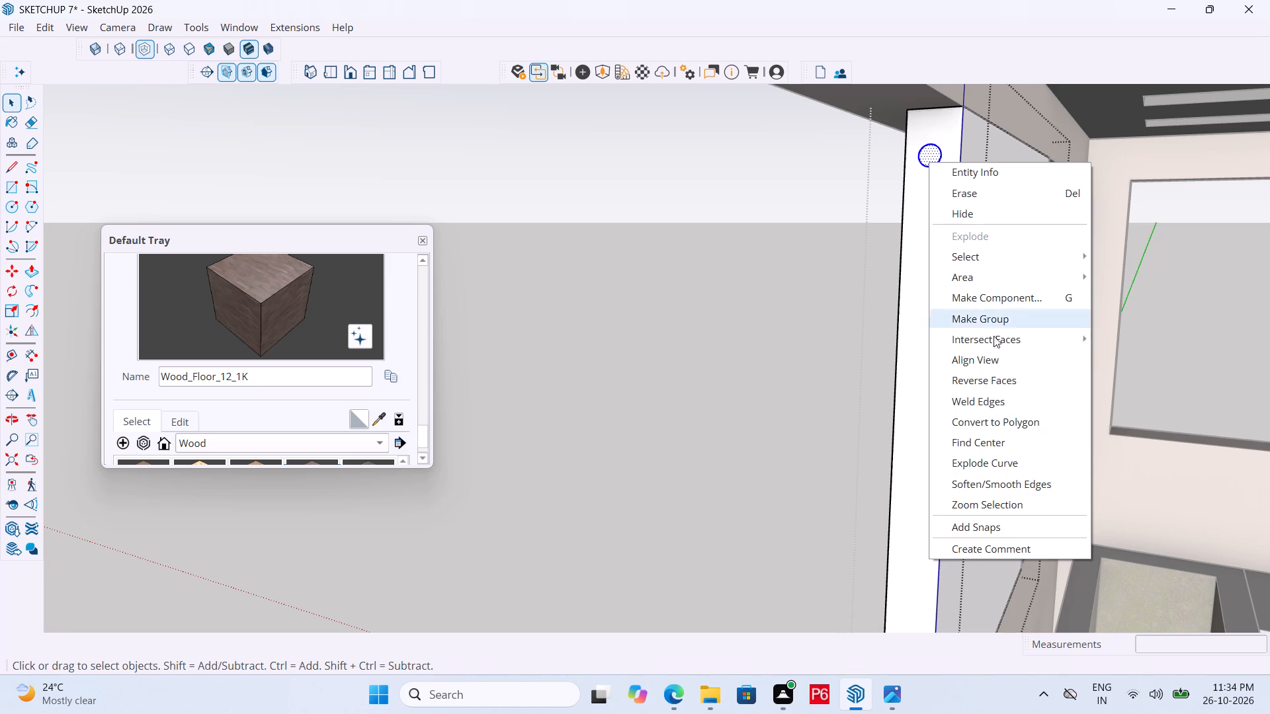
{"action": "left_click", "coordinate": [1020, 325]}
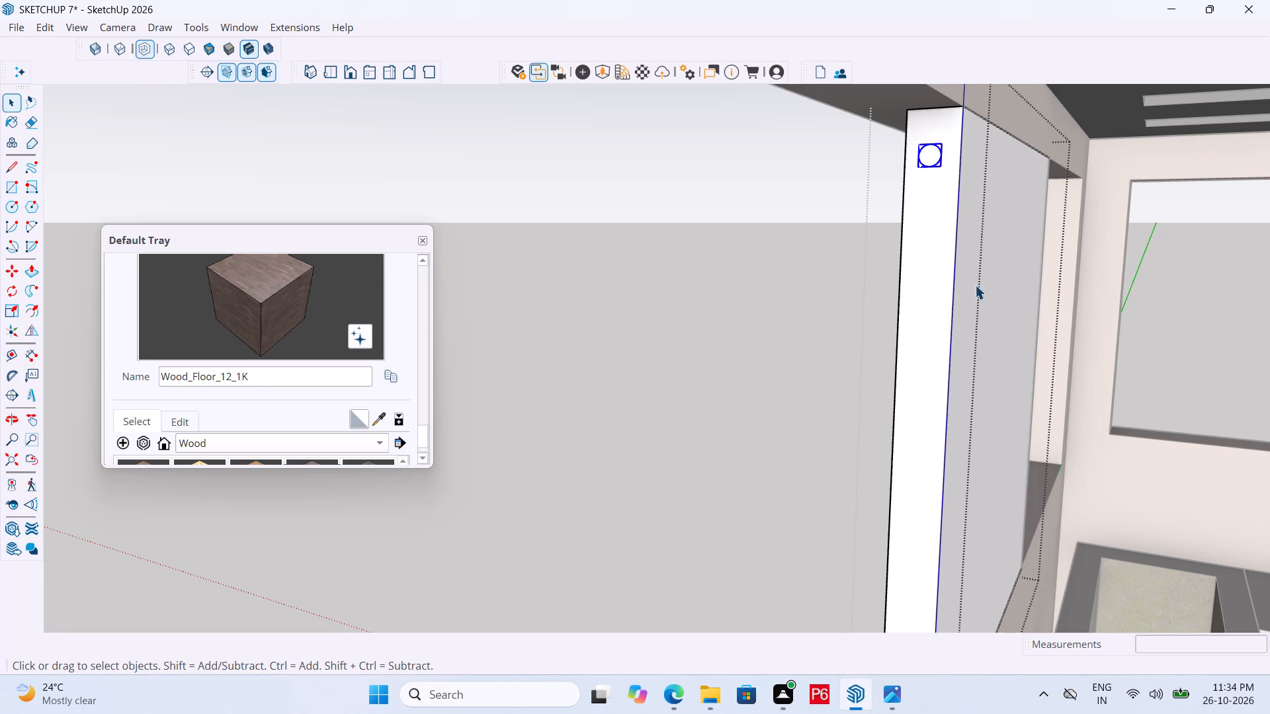
Open the circle's group and paint its face with M09_Shadow_Night from the Solid Colors materials.
{"action": "double_click", "coordinate": [930, 155]}
{"action": "left_click", "coordinate": [929, 154]}
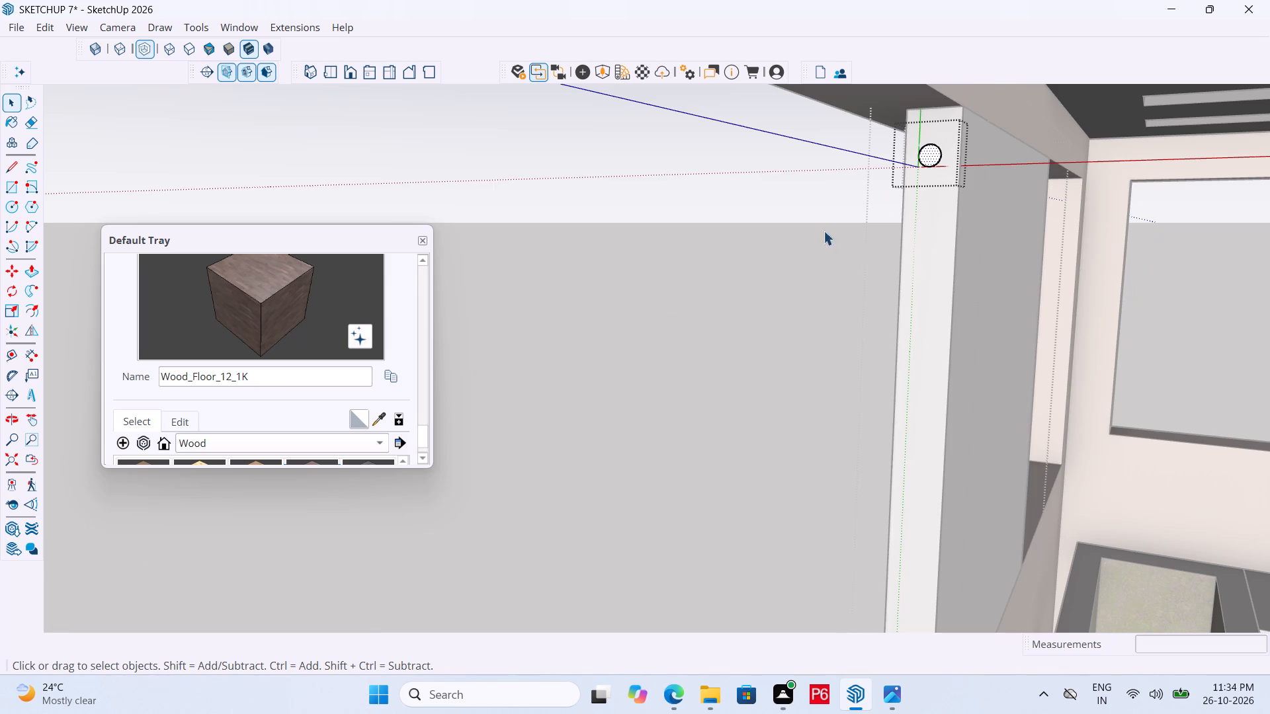
{"action": "scroll", "coordinate": [297, 407], "scroll_direction": "down", "scroll_amount": 3}
{"action": "left_click", "coordinate": [298, 382]}
{"action": "left_click", "coordinate": [267, 340]}
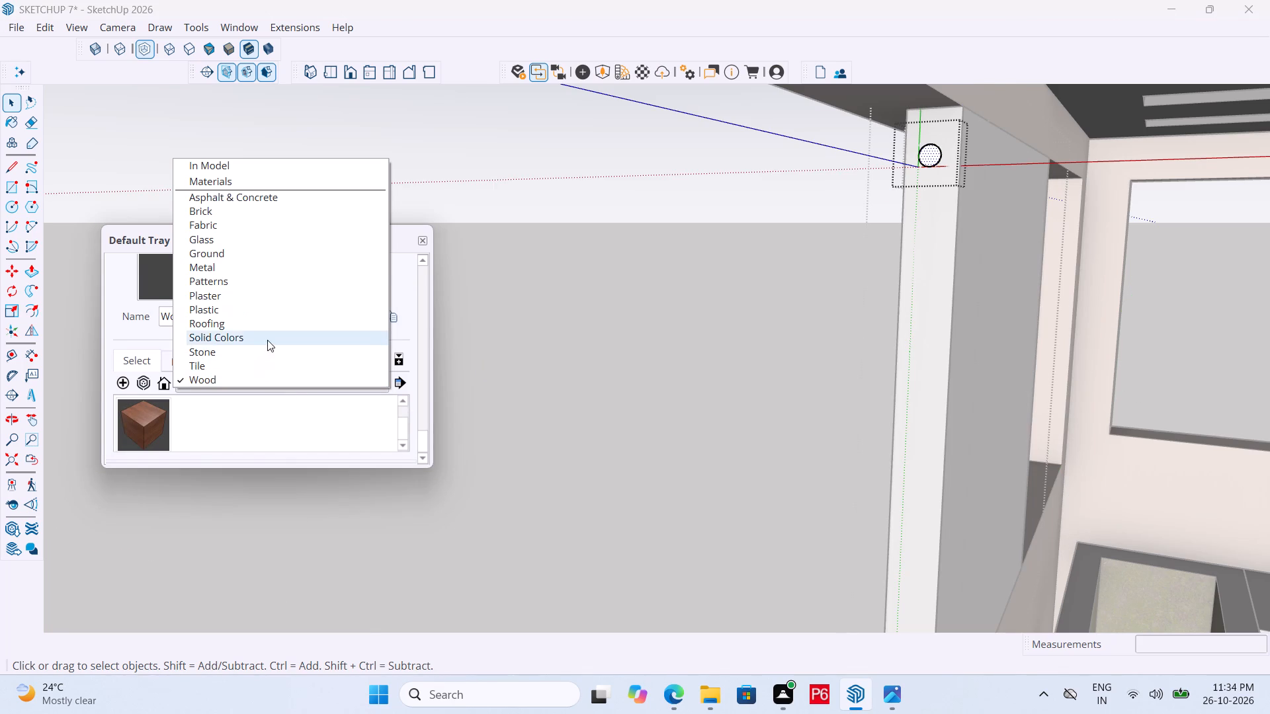
{"action": "scroll", "coordinate": [294, 403], "scroll_direction": "down", "scroll_amount": 6}
{"action": "scroll", "coordinate": [355, 426], "scroll_direction": "down", "scroll_amount": 4}
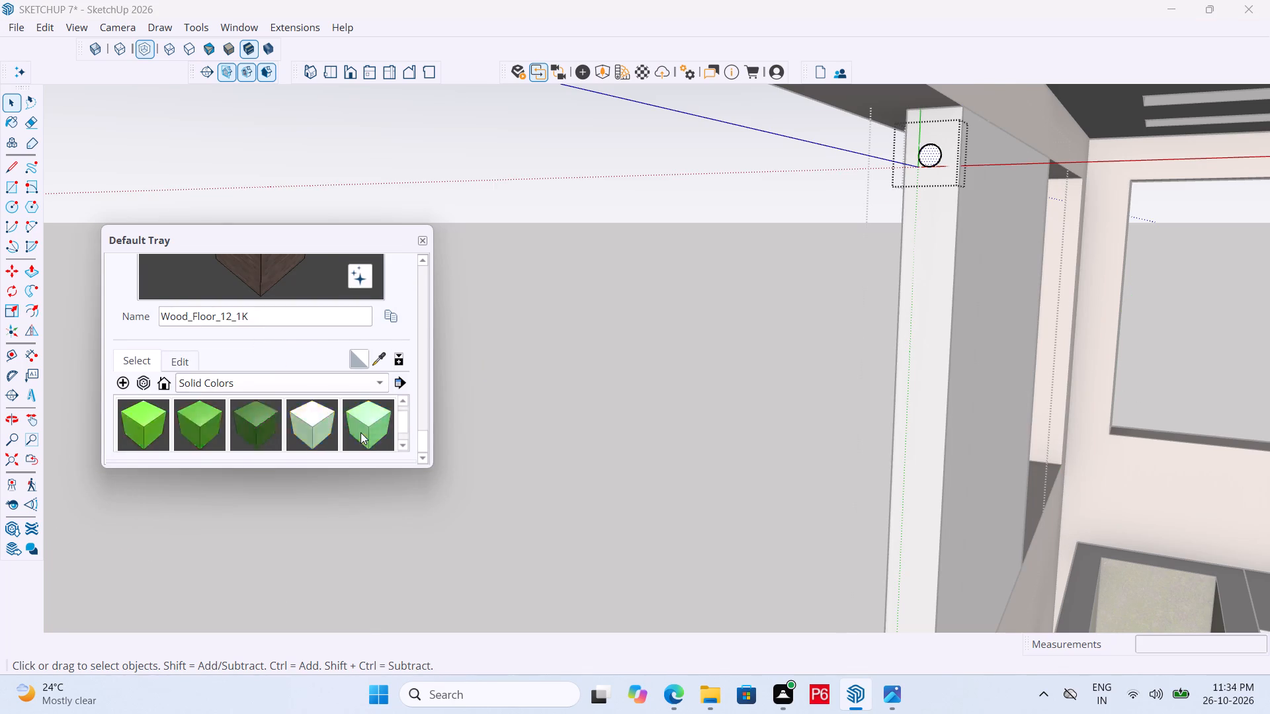
{"action": "scroll", "coordinate": [360, 432], "scroll_direction": "down", "scroll_amount": 13}
{"action": "left_click", "coordinate": [128, 421]}
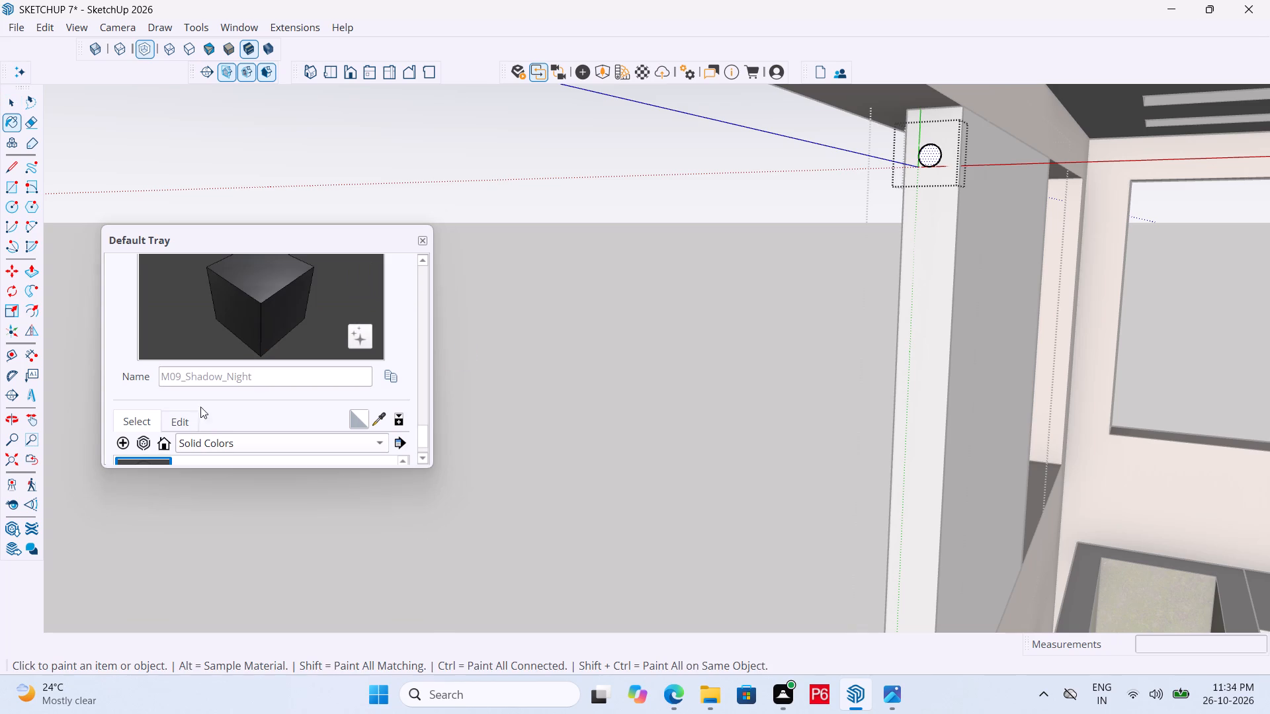
{"action": "left_click", "coordinate": [932, 159]}
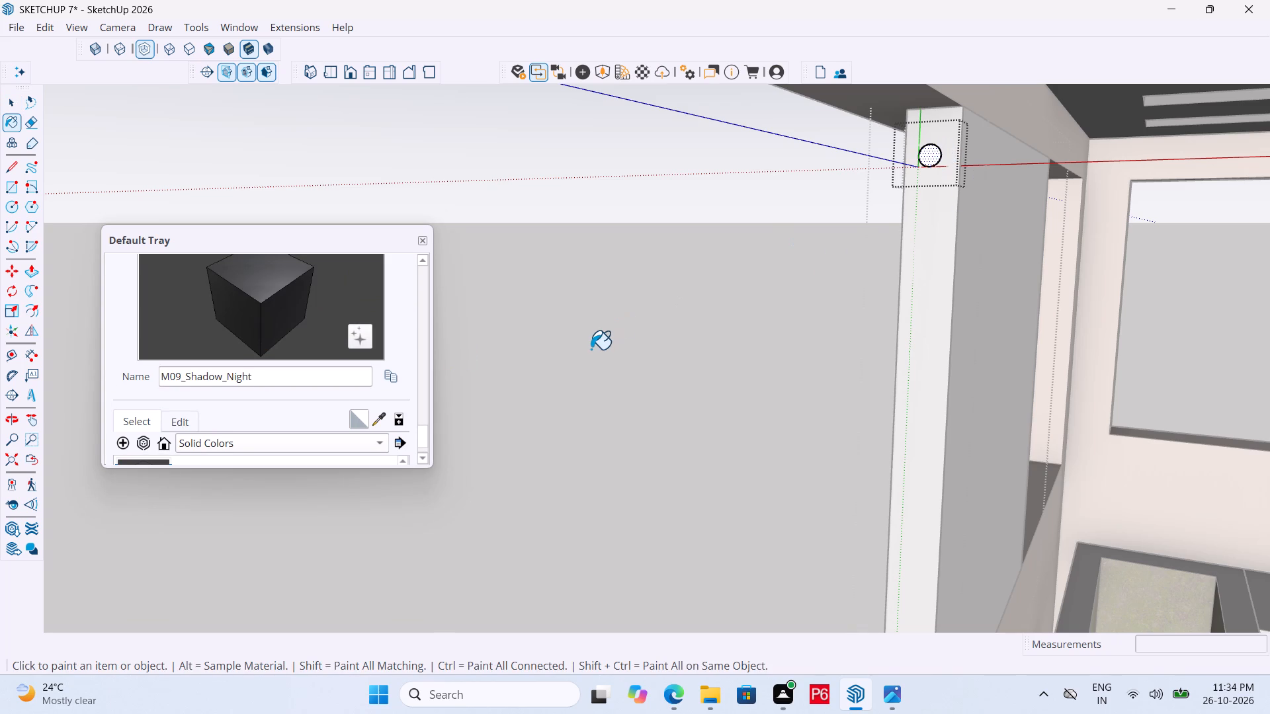
Save the model with the painted circle.
{"action": "key", "text": "ctrl+s"}
{"action": "key", "text": "ctrl+s"}
{"action": "key", "text": "ctrl+s"}
{"action": "key", "text": "ctrl+s"}
{"action": "key", "text": "ctrl+s"}
{"action": "key", "text": "space"}
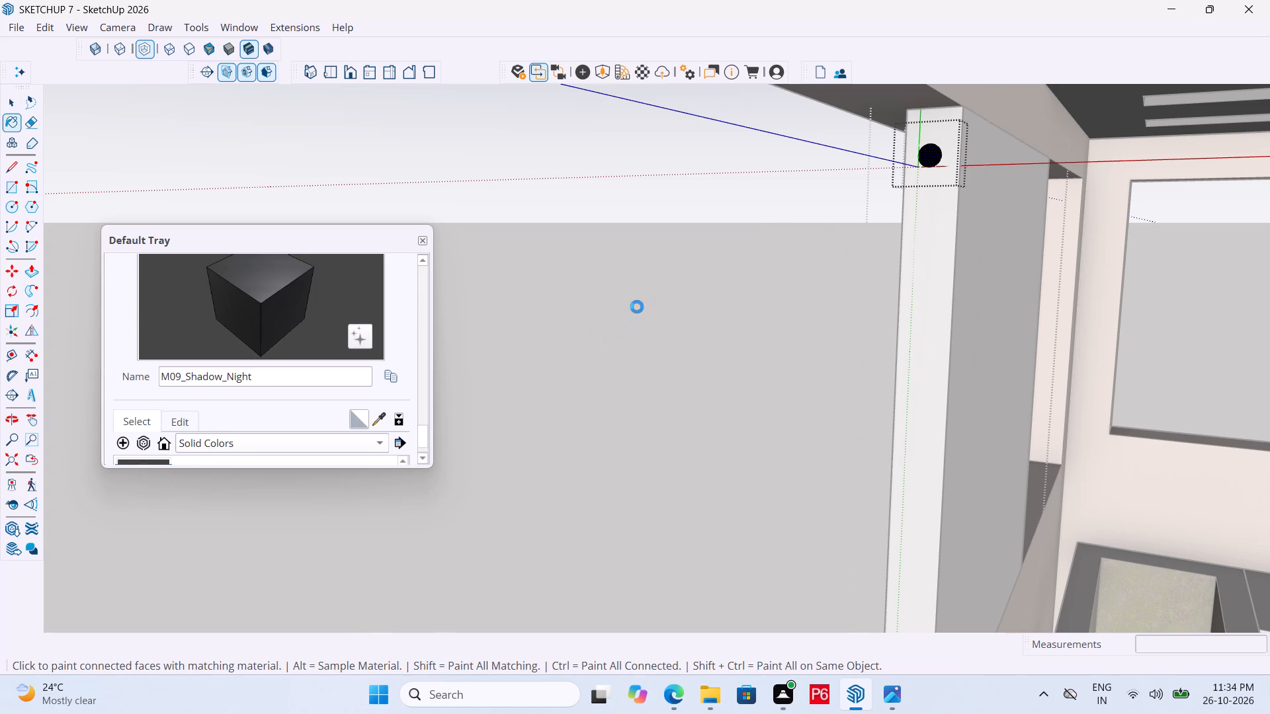
{"action": "left_click", "coordinate": [637, 307]}
{"action": "key", "text": "space"}
Push/Pull the black circle across the window opening to its far side jamb, making a bar about 4' 9 1/2" long.
{"action": "triple_click", "coordinate": [925, 155]}
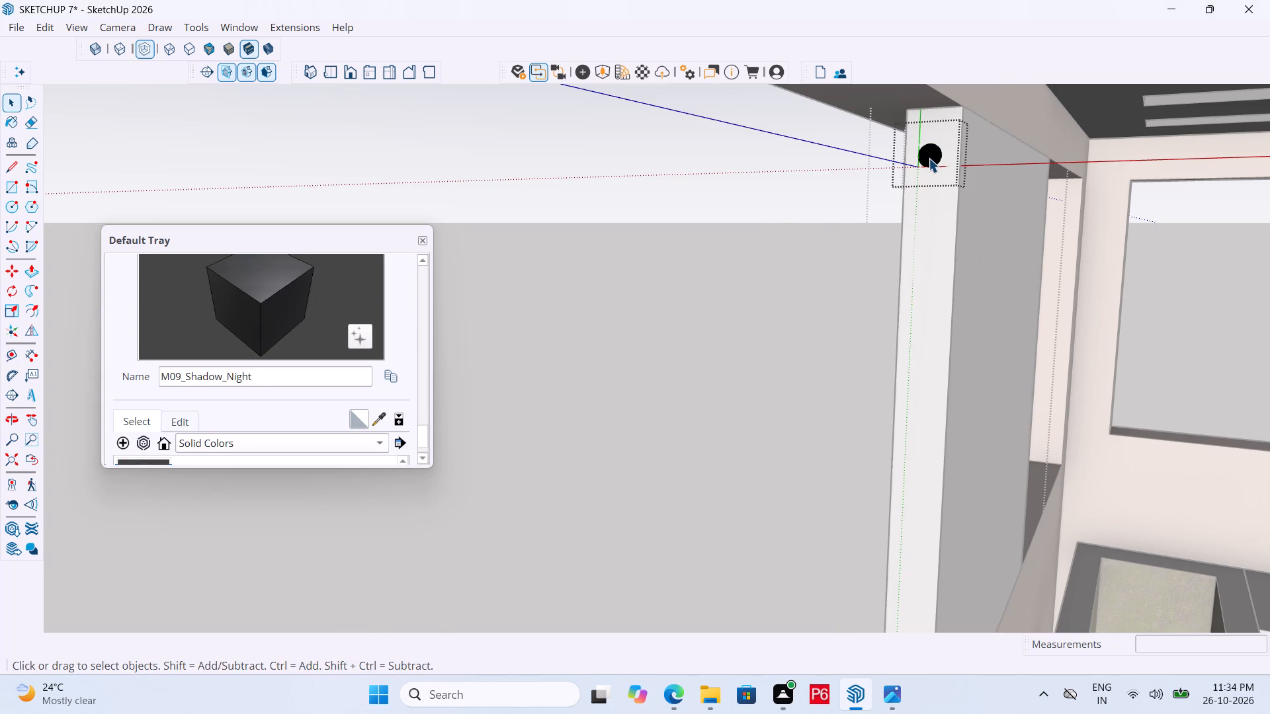
{"action": "key", "text": "p"}
{"action": "left_click", "coordinate": [929, 158]}
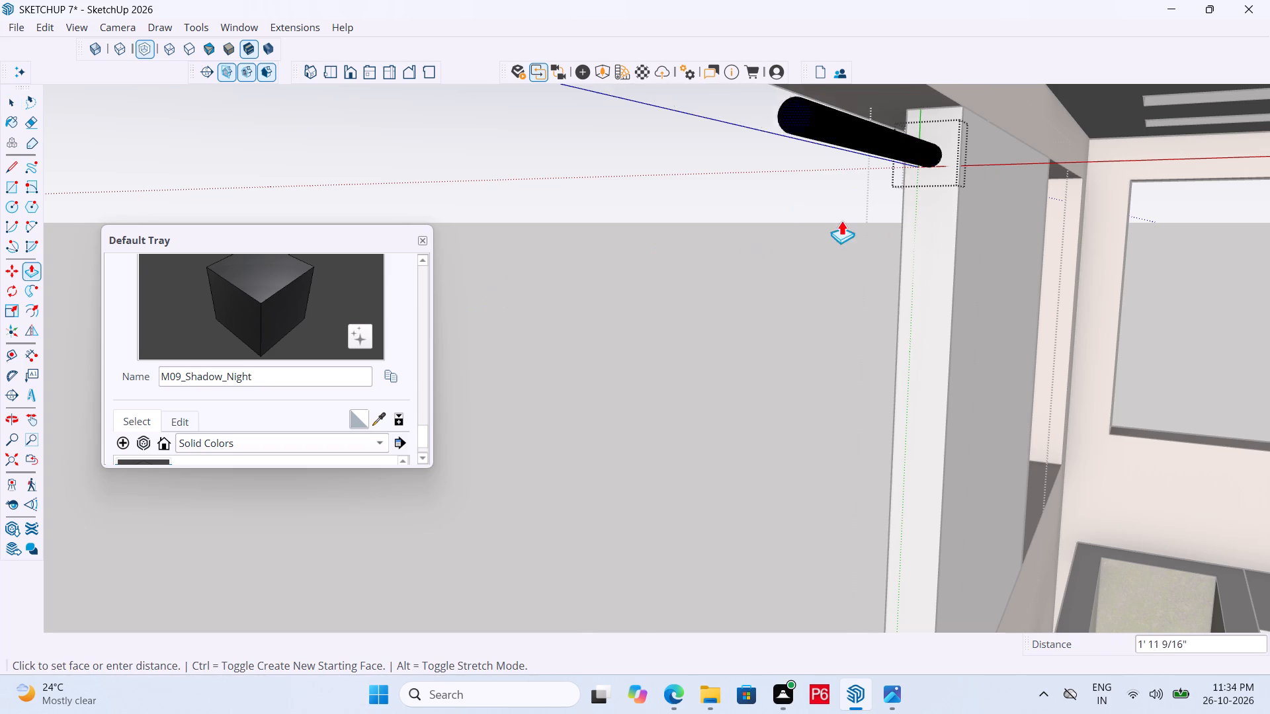
{"action": "scroll", "coordinate": [887, 218], "scroll_direction": "down", "scroll_amount": 11}
{"action": "middle_click_drag", "start_coordinate": [794, 253], "coordinate": [131, 277]}
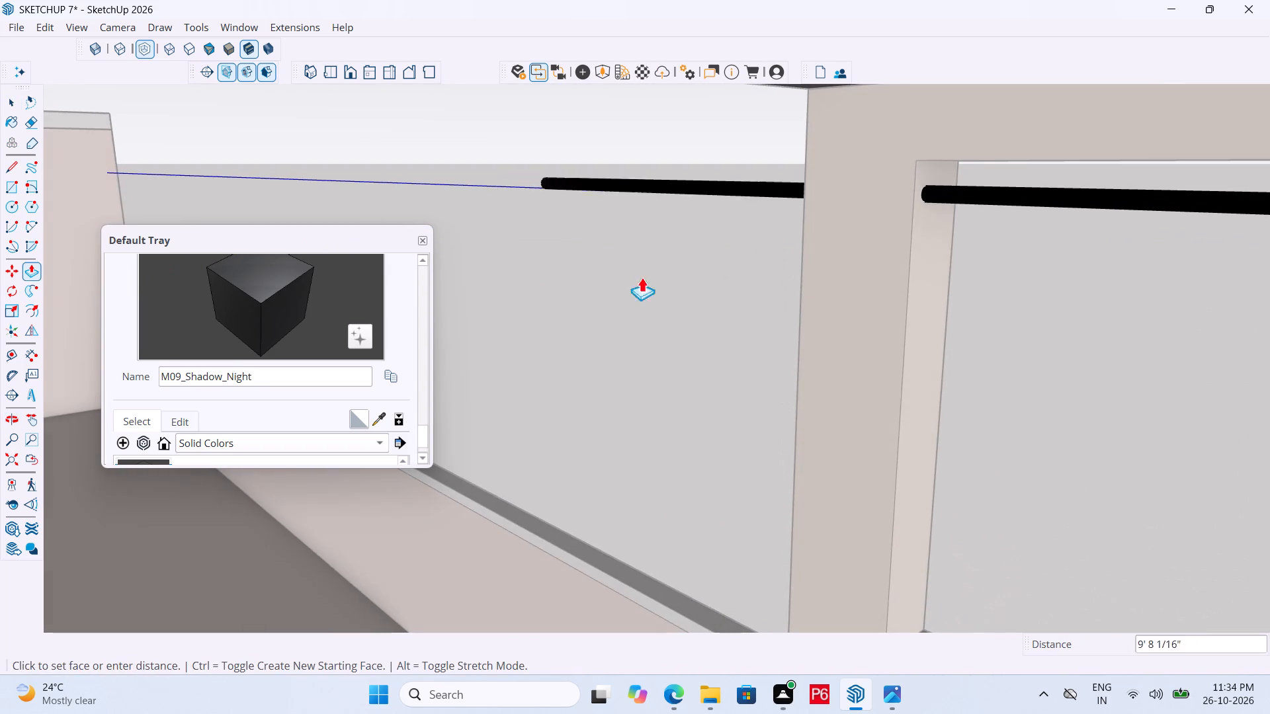
{"action": "left_click", "coordinate": [924, 264]}
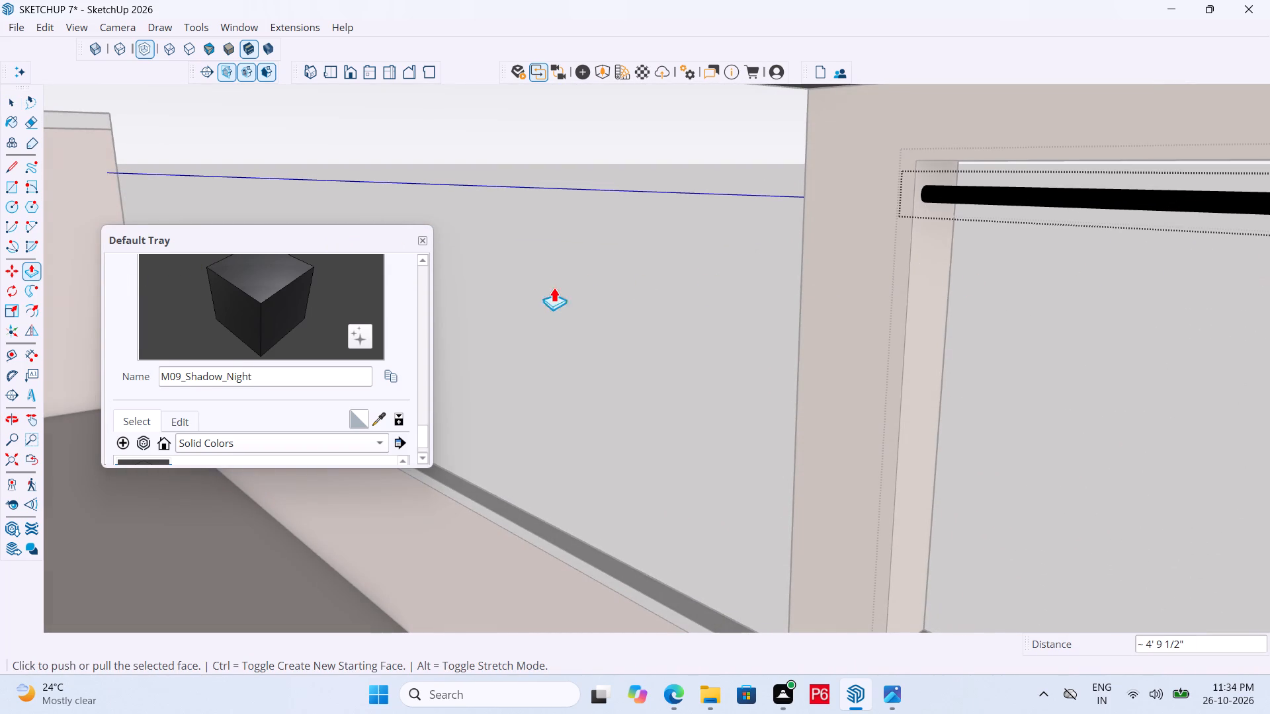
Save the model with the black bar spanning the opening.
{"action": "scroll", "coordinate": [545, 290], "scroll_direction": "down", "scroll_amount": 6}
{"action": "middle_click_drag", "start_coordinate": [611, 330], "coordinate": [927, 330]}
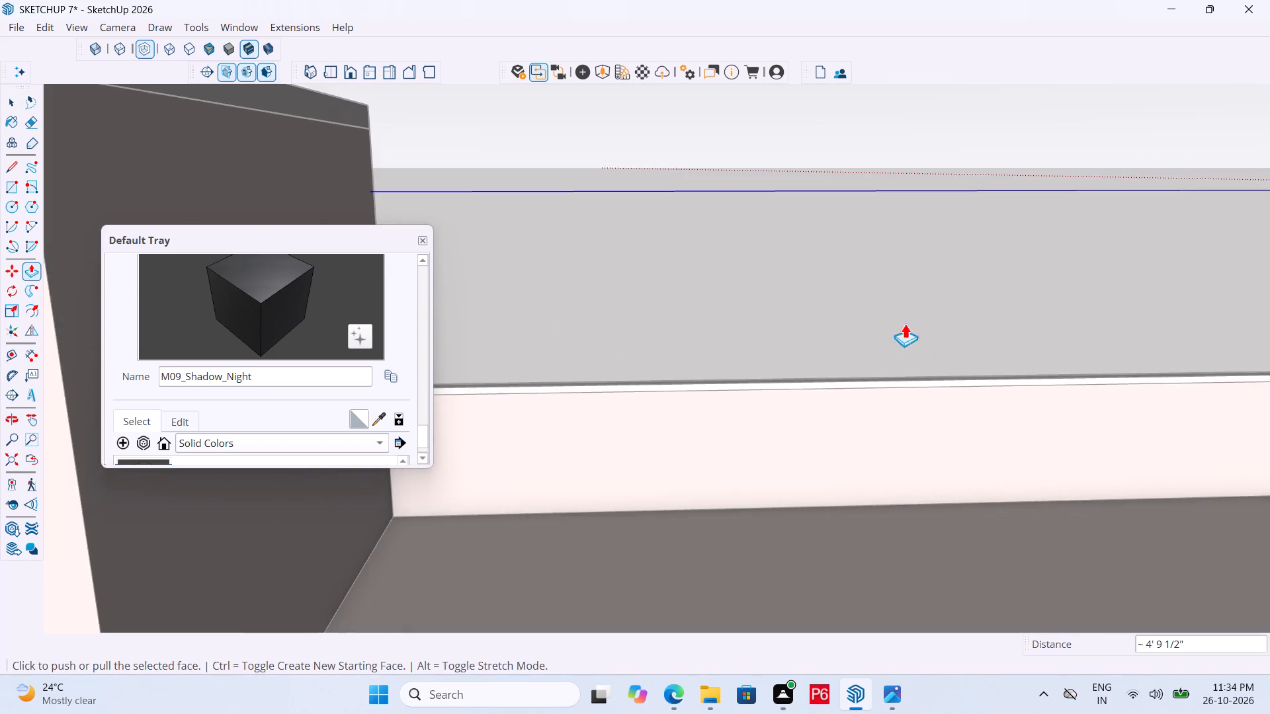
{"action": "scroll", "coordinate": [754, 332], "scroll_direction": "down", "scroll_amount": 20}
{"action": "scroll", "coordinate": [553, 327], "scroll_direction": "down", "scroll_amount": 13}
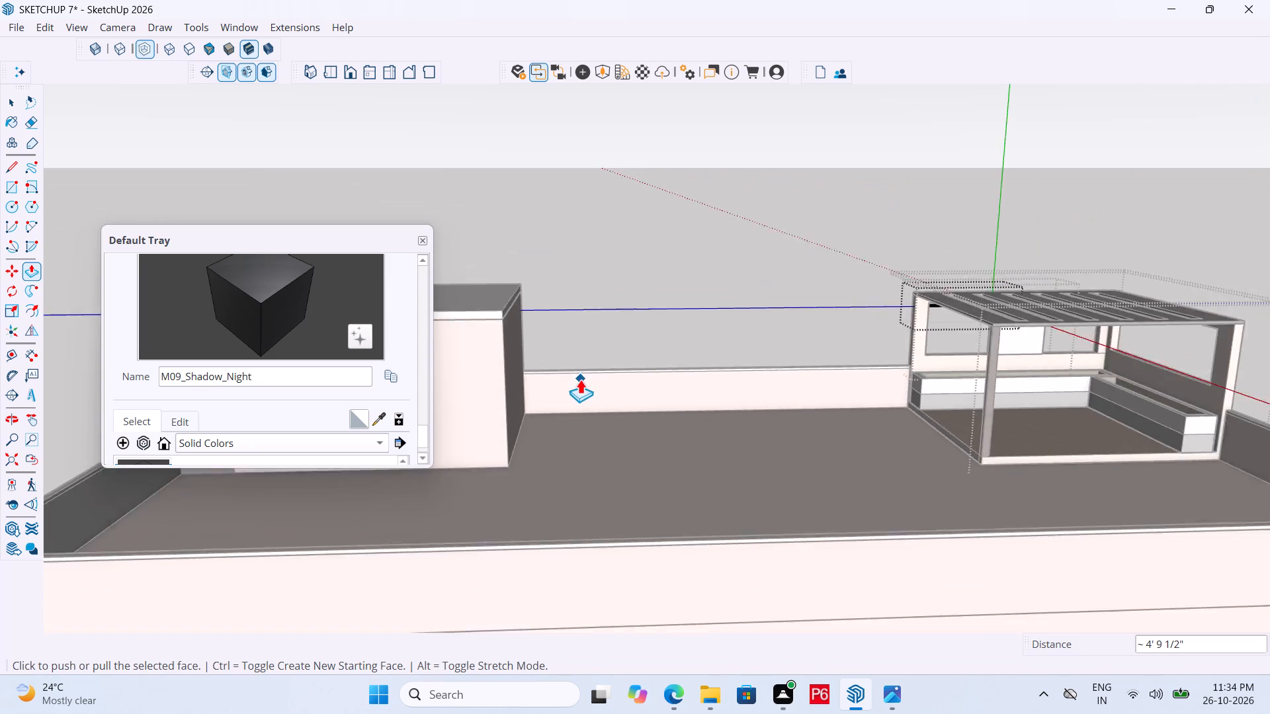
{"action": "scroll", "coordinate": [580, 379], "scroll_direction": "down", "scroll_amount": 1}
{"action": "middle_click_drag", "start_coordinate": [754, 342], "coordinate": [867, 267]}
{"action": "scroll", "coordinate": [867, 270], "scroll_direction": "up", "scroll_amount": 11}
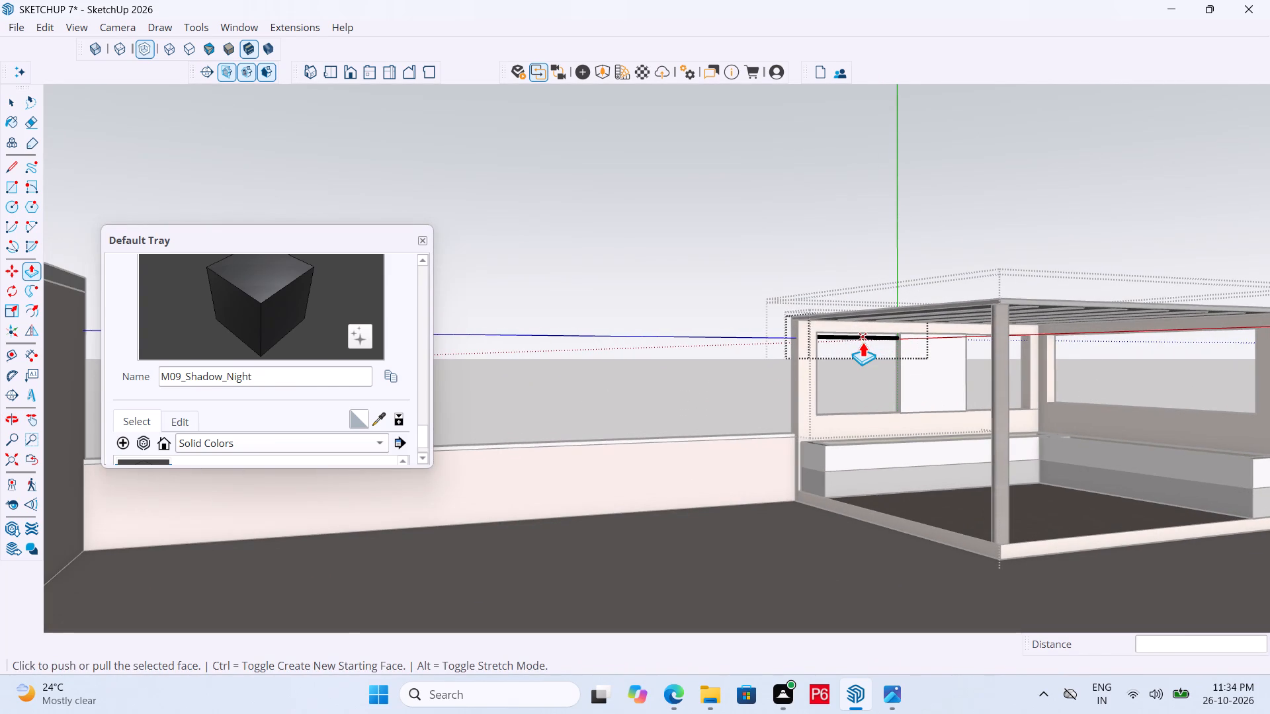
{"action": "key", "text": "ctrl+s"}
{"action": "key", "text": "ctrl+s"}
{"action": "key", "text": "ctrl+s"}
{"action": "key", "text": "ctrl+s"}
Close the bar's group and copy the bar straight down about 3' 6 7/16" to just above the opening's sill.
{"action": "key", "text": "space"}
{"action": "middle_click_drag", "start_coordinate": [841, 352], "coordinate": [835, 354]}
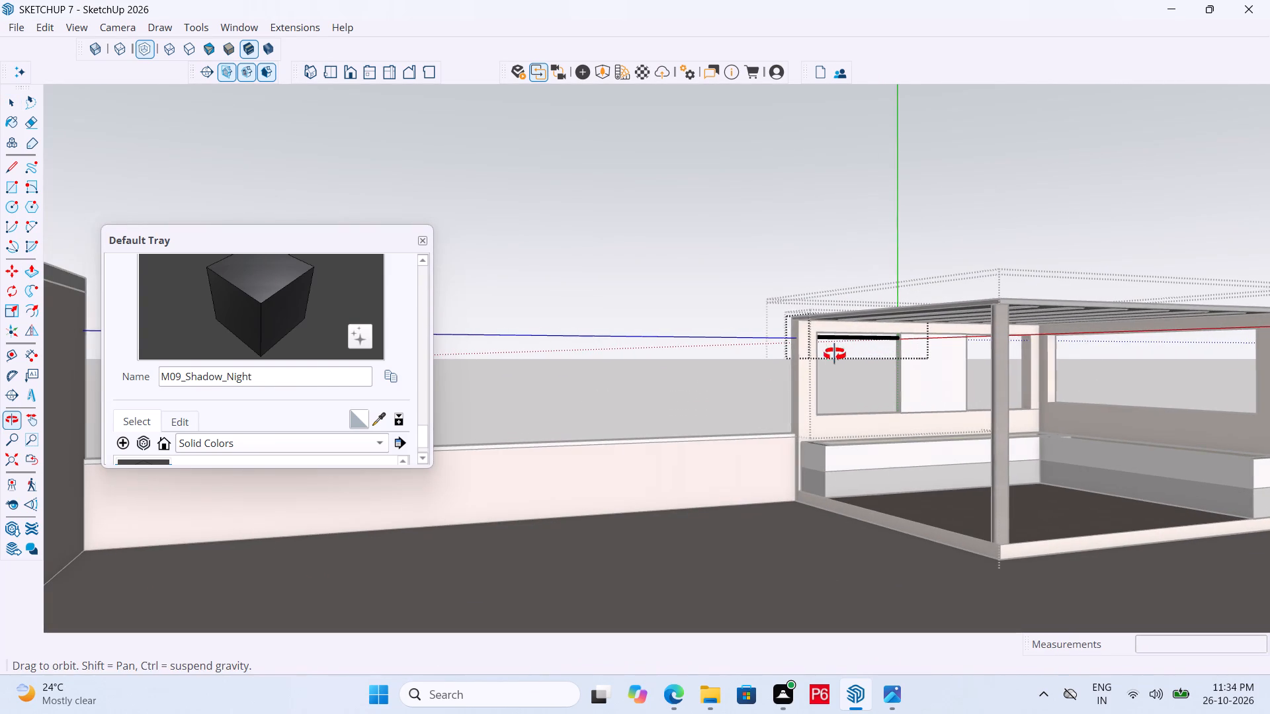
{"action": "middle_click_drag", "start_coordinate": [835, 354], "coordinate": [807, 368]}
{"action": "scroll", "coordinate": [807, 368], "scroll_direction": "up", "scroll_amount": 3}
{"action": "left_click", "coordinate": [737, 376]}
{"action": "scroll", "coordinate": [915, 317], "scroll_direction": "up", "scroll_amount": 10}
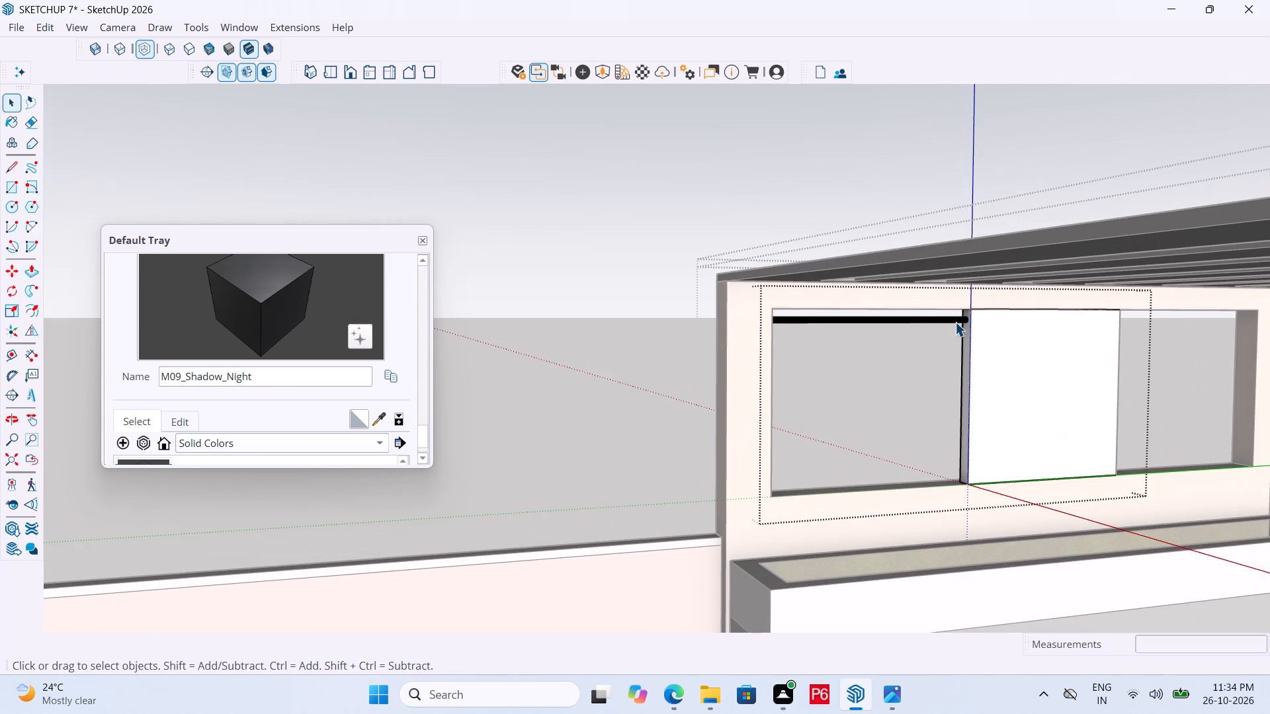
{"action": "left_click", "coordinate": [955, 322]}
{"action": "scroll", "coordinate": [968, 327], "scroll_direction": "up", "scroll_amount": 16}
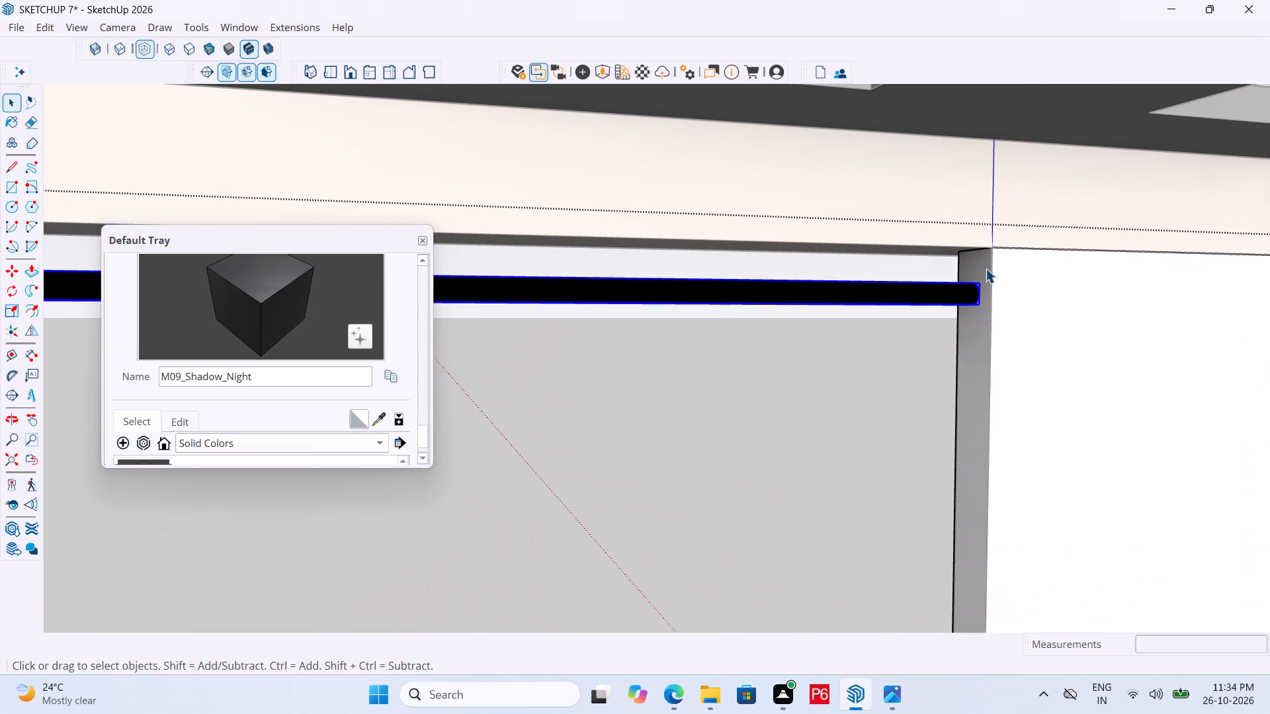
{"action": "scroll", "coordinate": [986, 268], "scroll_direction": "up", "scroll_amount": 5}
{"action": "key", "text": "m"}
{"action": "left_click", "coordinate": [982, 283]}
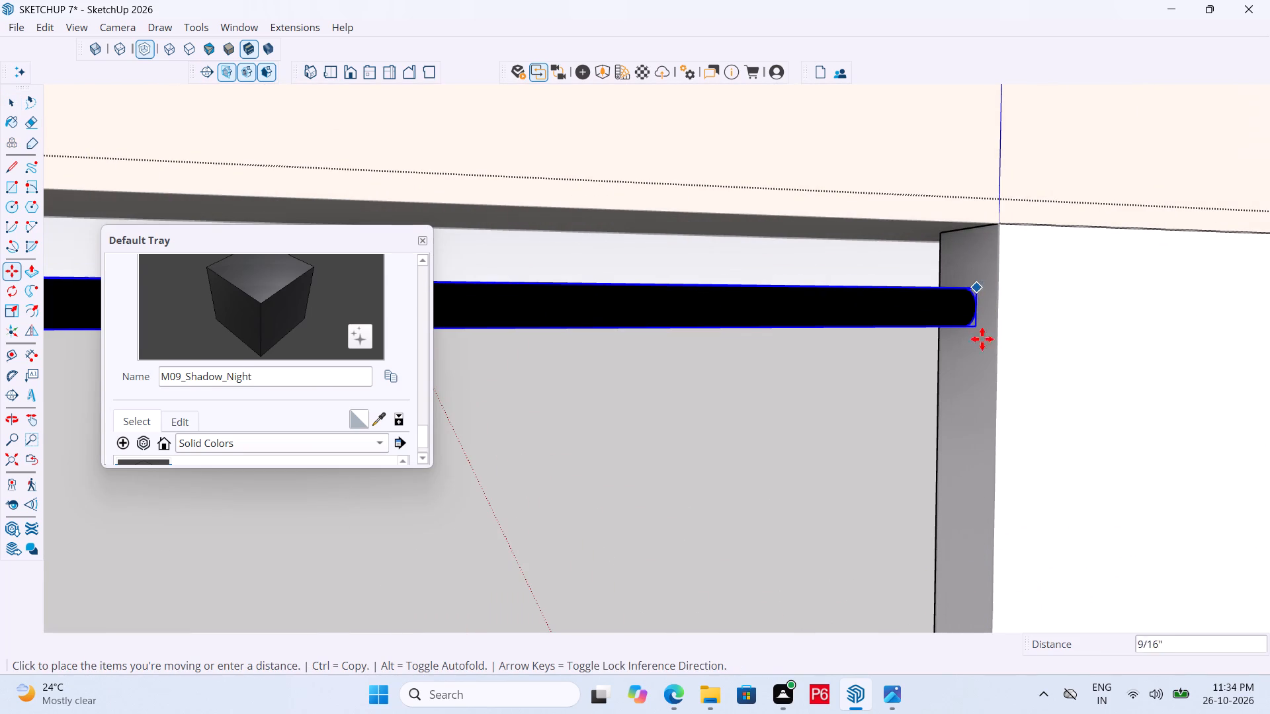
{"action": "scroll", "coordinate": [979, 313], "scroll_direction": "down", "scroll_amount": 7}
{"action": "scroll", "coordinate": [970, 227], "scroll_direction": "down", "scroll_amount": 9}
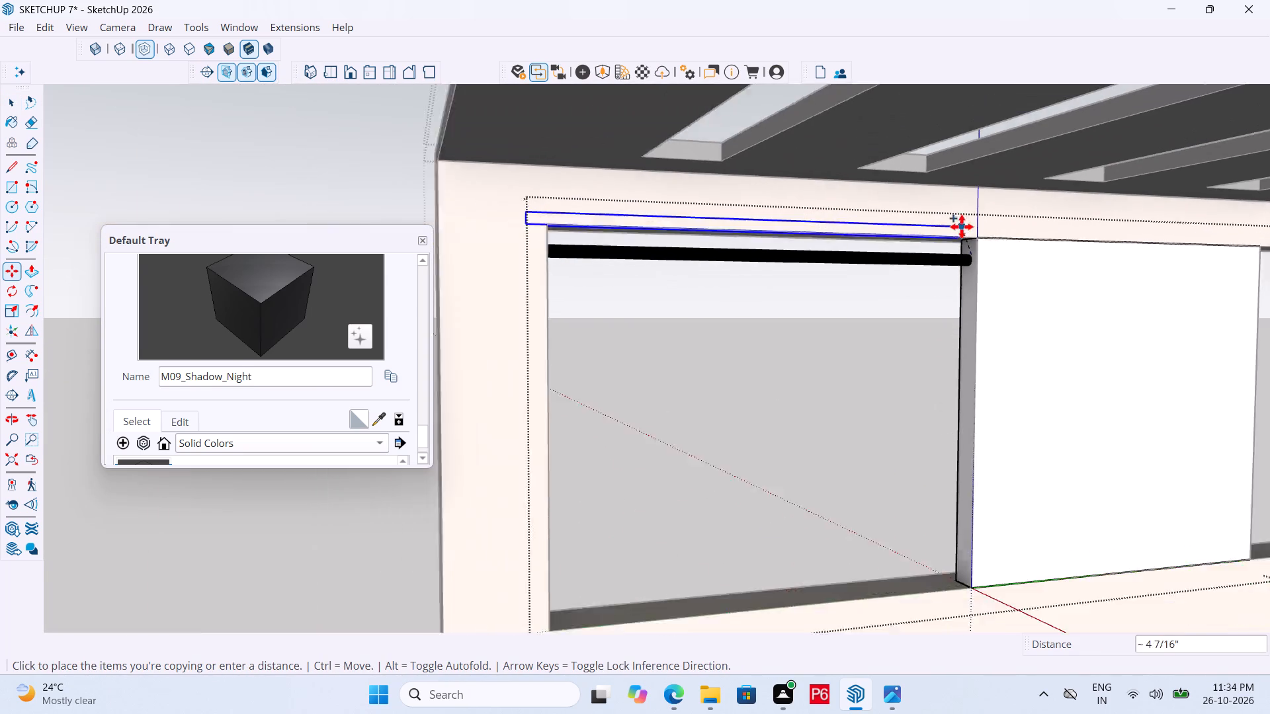
{"action": "scroll", "coordinate": [962, 227], "scroll_direction": "down", "scroll_amount": 3}
{"action": "scroll", "coordinate": [963, 422], "scroll_direction": "up", "scroll_amount": 6}
{"action": "scroll", "coordinate": [956, 492], "scroll_direction": "up", "scroll_amount": 4}
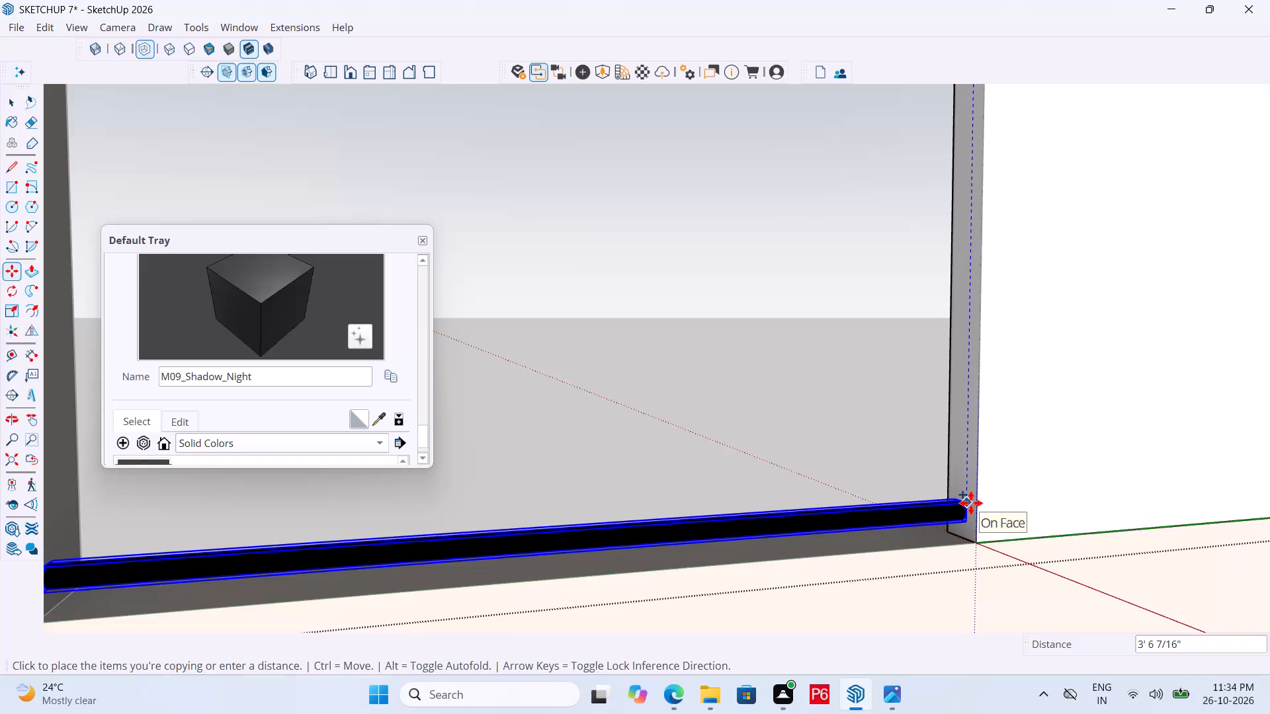
{"action": "left_click", "coordinate": [971, 503]}
Divide the copy distance by 9 to fill the opening with evenly spaced horizontal bars.
{"action": "key", "text": "slash"}
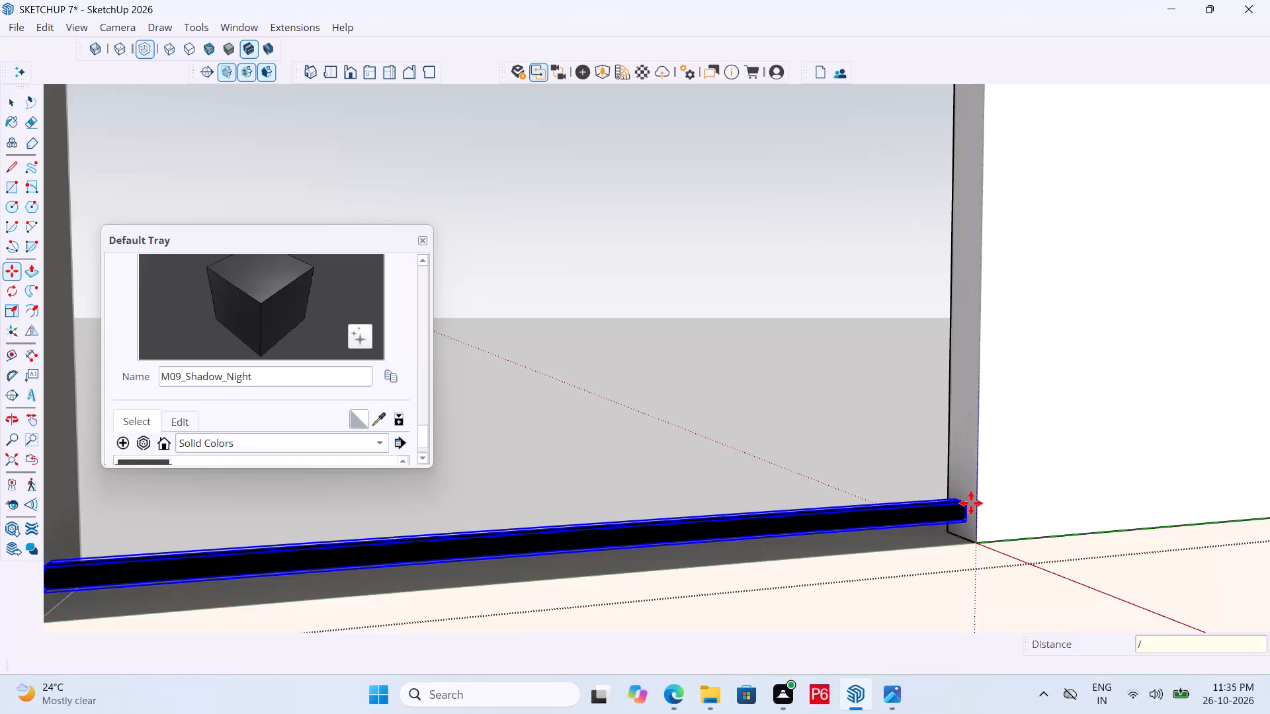
{"action": "key", "text": "9"}
{"action": "key", "text": "Return"}
{"action": "scroll", "coordinate": [978, 513], "scroll_direction": "down", "scroll_amount": 7}
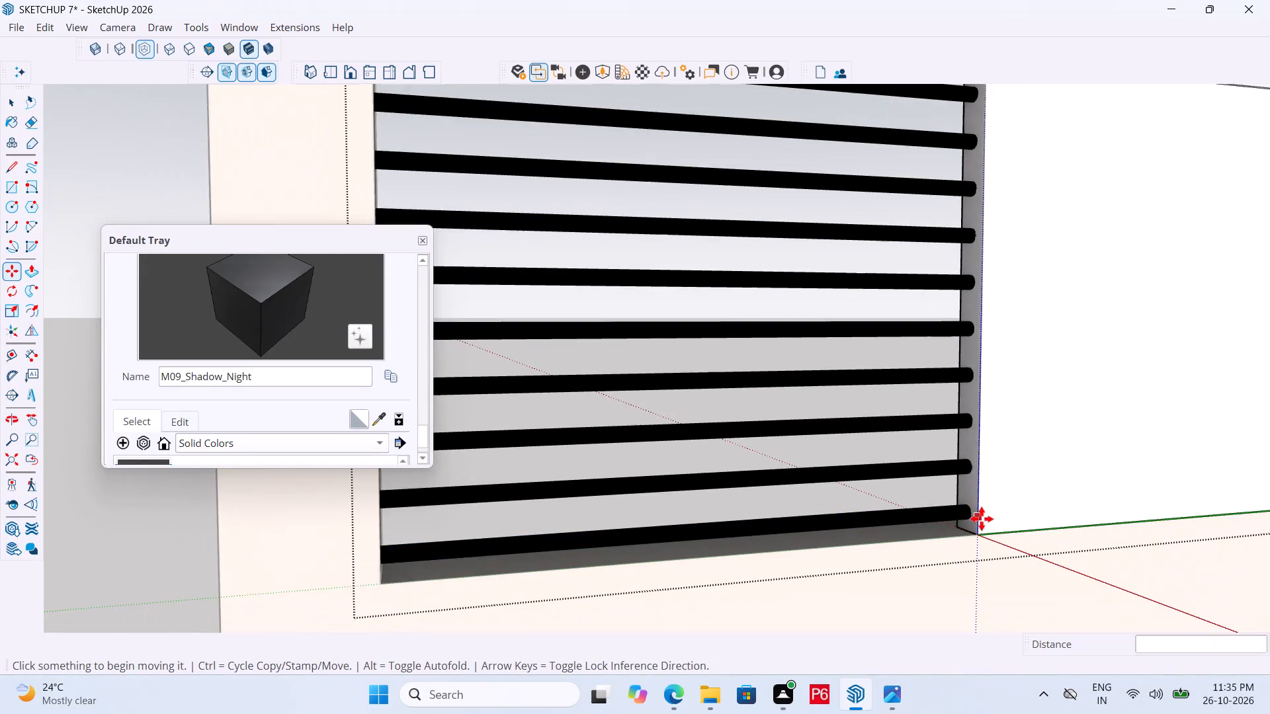
{"action": "middle_click_drag", "start_coordinate": [665, 459], "coordinate": [377, 460]}
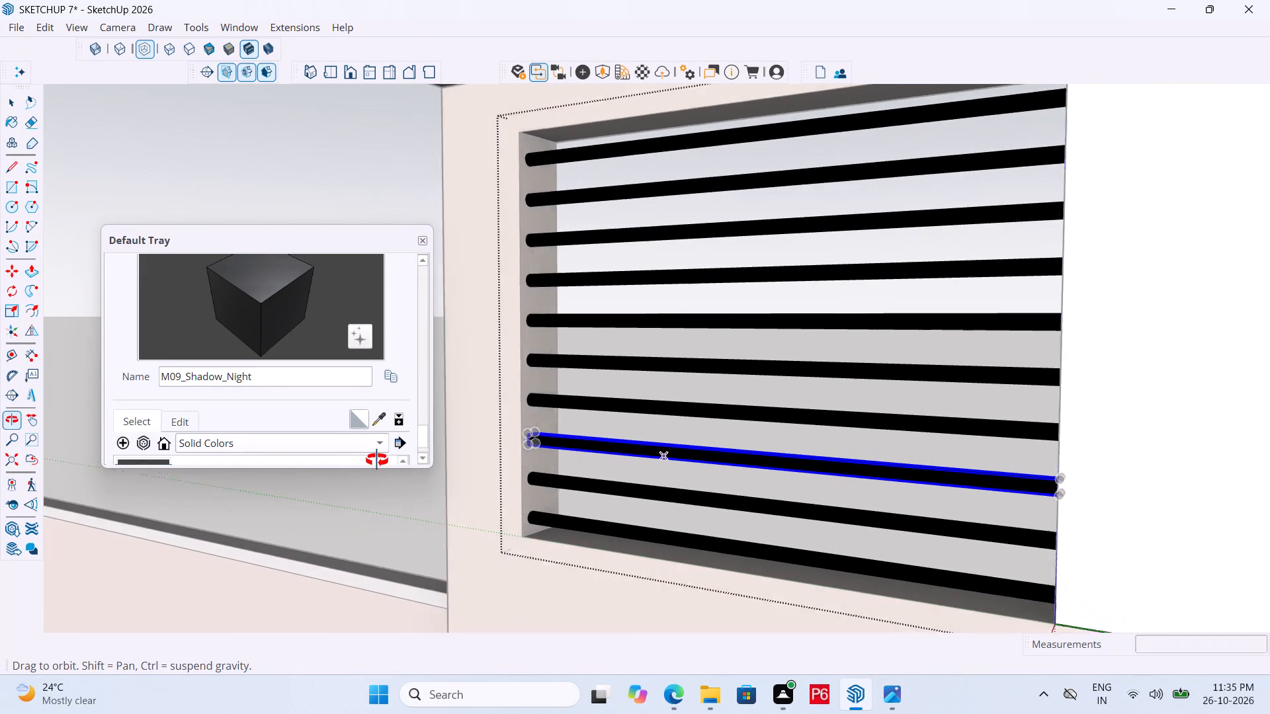
Save the model with the evenly spaced black bars filling the opening.
{"action": "middle_click_drag", "start_coordinate": [377, 460], "coordinate": [378, 460]}
{"action": "key", "text": "ctrl+s"}
{"action": "key", "text": "ctrl+s"}
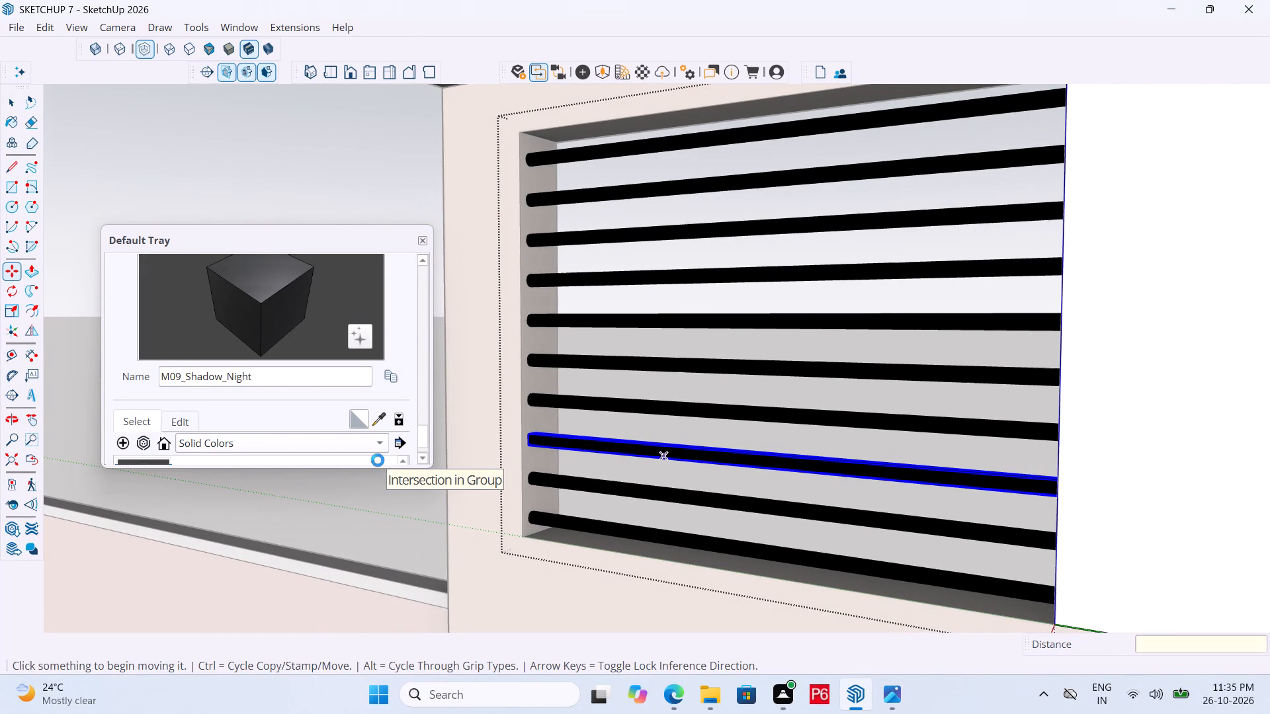
{"action": "key", "text": "ctrl+s"}
{"action": "key", "text": "ctrl+s"}
{"action": "key", "text": "ctrl+s"}
{"action": "key", "text": "ctrl+s"}
{"action": "key", "text": "ctrl+s"}
{"action": "key", "text": "ctrl+s"}
{"action": "key", "text": "ctrl+s"}
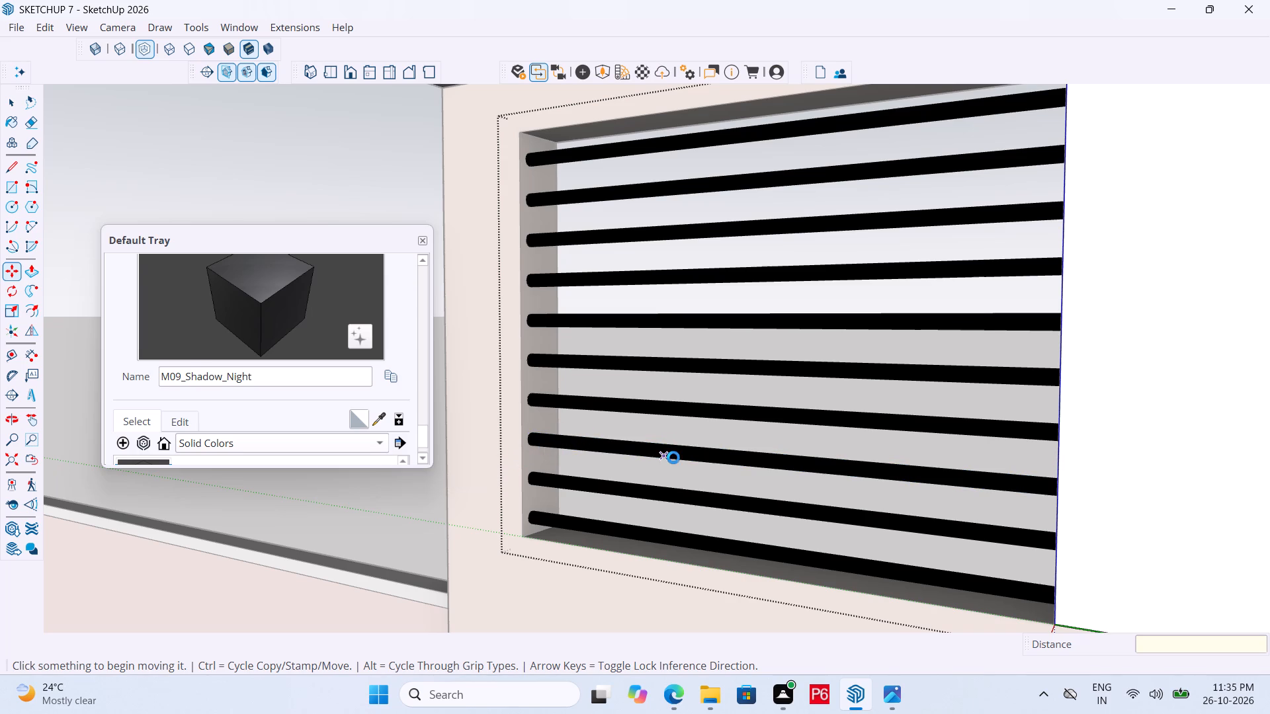
Close the bars' group and draw a rectangle filling the empty window bay, from the solid panel's top edge midpoint to the opposite lower jamb corner.
{"action": "middle_click_drag", "start_coordinate": [673, 458], "coordinate": [1027, 481]}
{"action": "scroll", "coordinate": [743, 381], "scroll_direction": "down", "scroll_amount": 8}
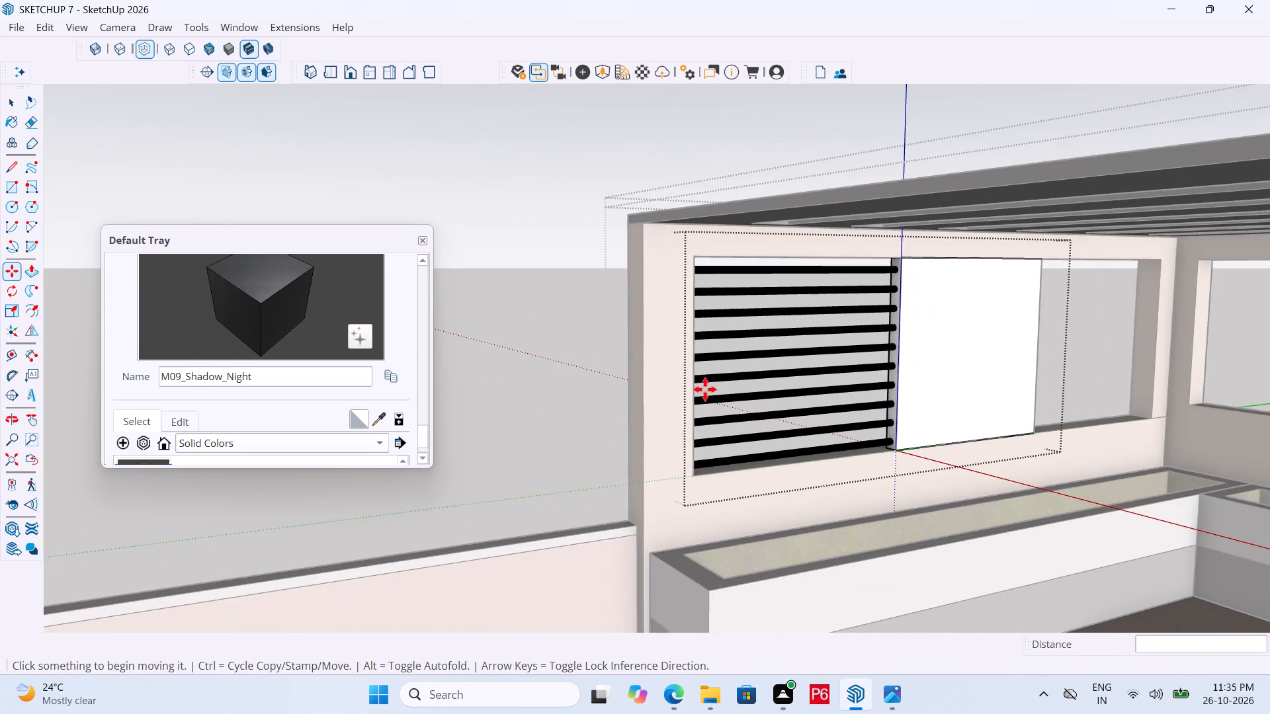
{"action": "scroll", "coordinate": [678, 363], "scroll_direction": "down", "scroll_amount": 7}
{"action": "key", "text": "space"}
{"action": "left_click", "coordinate": [1133, 218]}
{"action": "scroll", "coordinate": [795, 290], "scroll_direction": "down", "scroll_amount": 4}
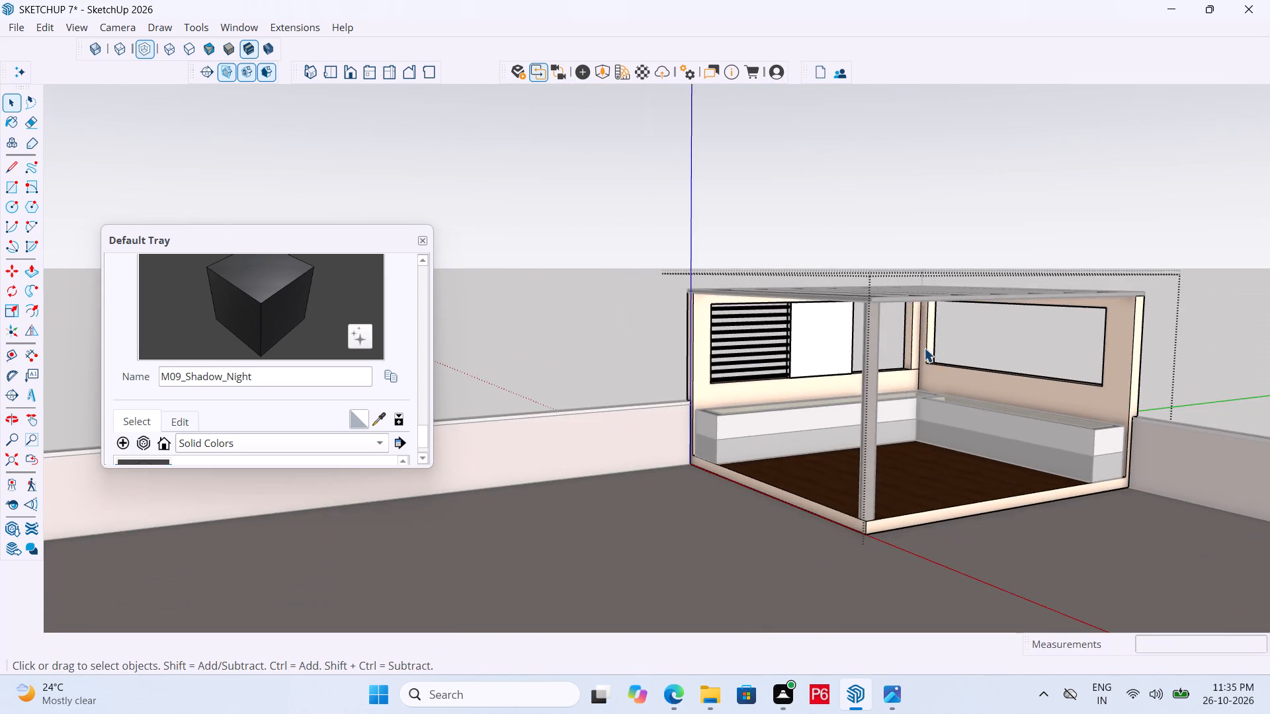
{"action": "middle_click_drag", "start_coordinate": [925, 348], "coordinate": [814, 321]}
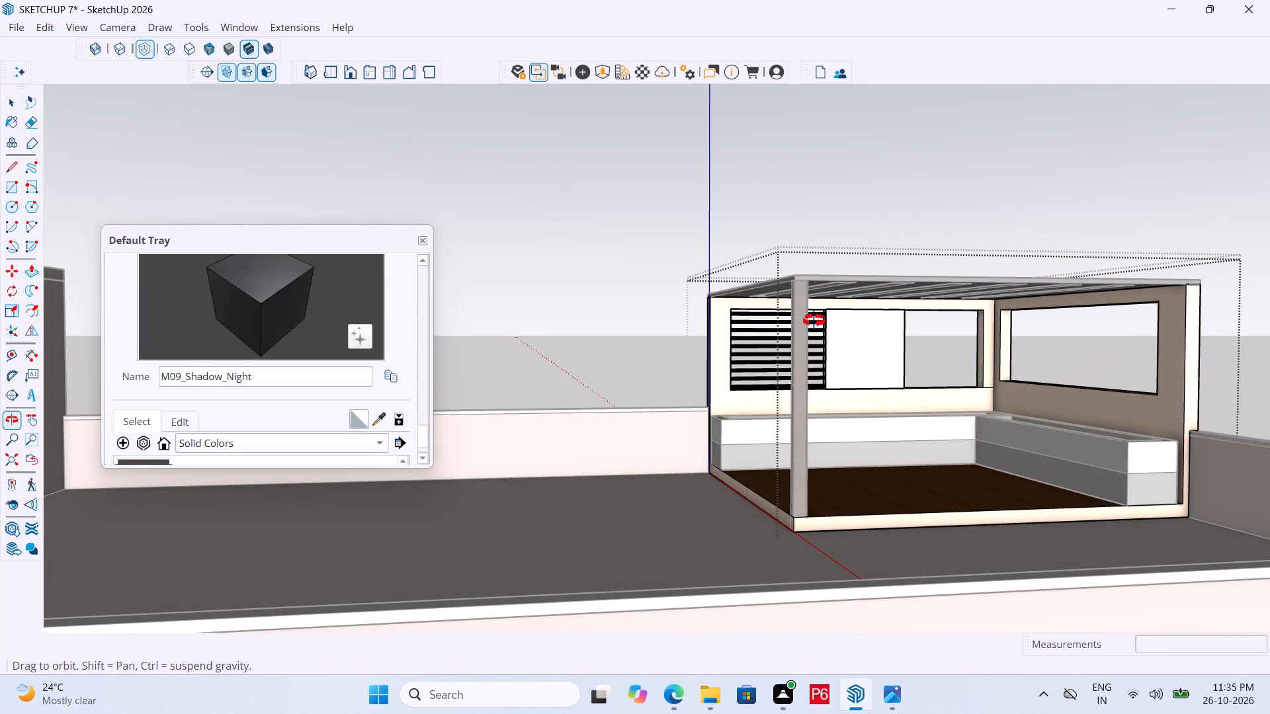
{"action": "middle_click_drag", "start_coordinate": [814, 321], "coordinate": [644, 315]}
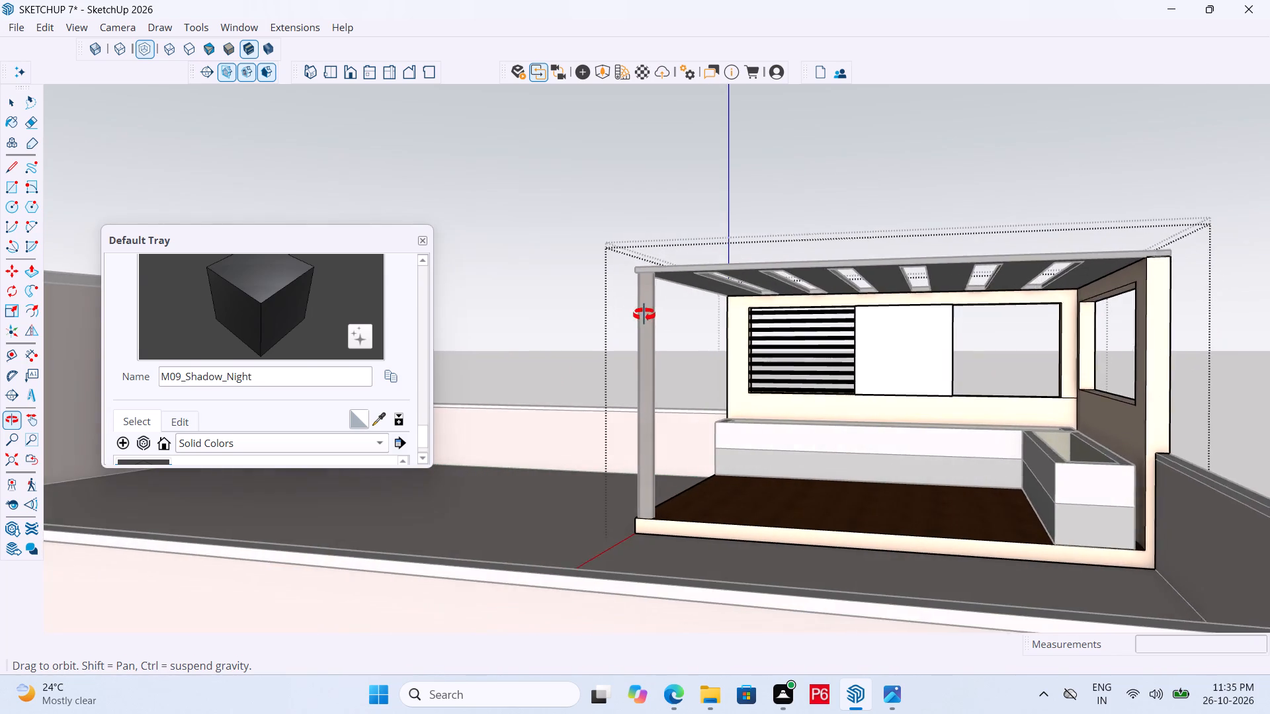
{"action": "middle_click_drag", "start_coordinate": [644, 315], "coordinate": [626, 325]}
{"action": "scroll", "coordinate": [1026, 296], "scroll_direction": "up", "scroll_amount": 1}
{"action": "middle_click_drag", "start_coordinate": [1024, 296], "coordinate": [838, 296]}
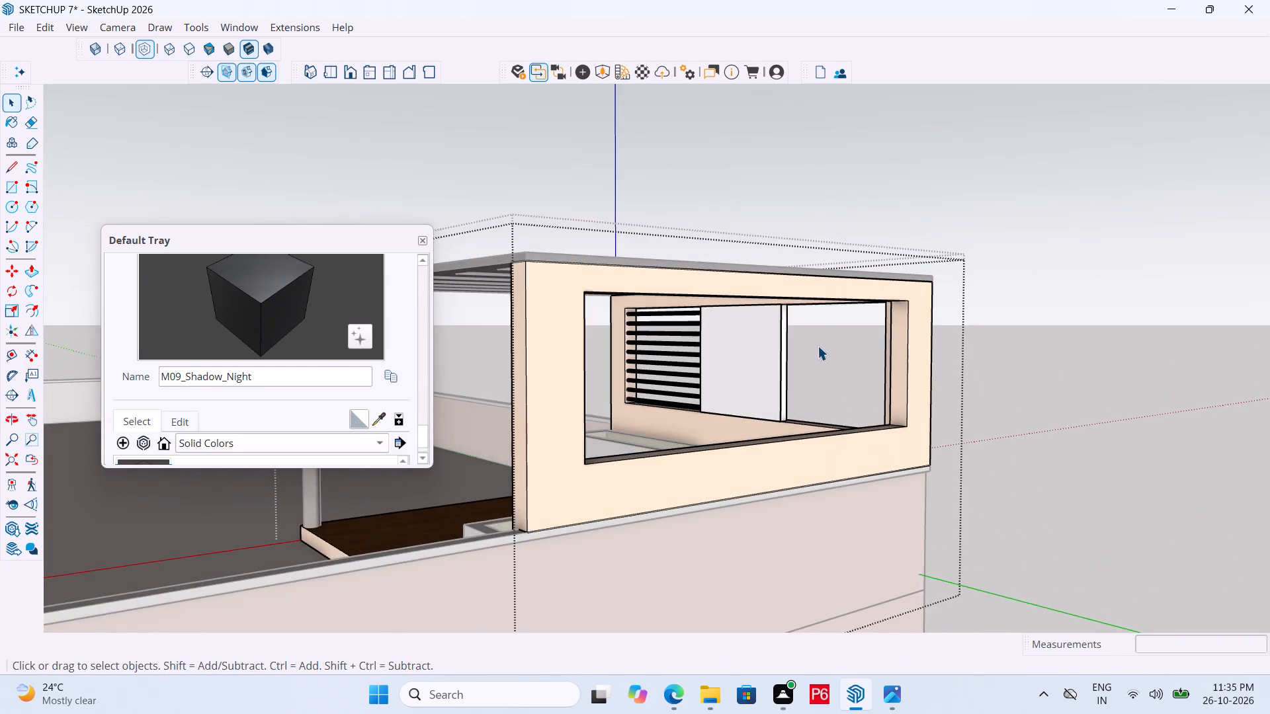
{"action": "scroll", "coordinate": [818, 346], "scroll_direction": "up", "scroll_amount": 6}
{"action": "middle_click_drag", "start_coordinate": [799, 294], "coordinate": [796, 254]}
{"action": "scroll", "coordinate": [792, 243], "scroll_direction": "up", "scroll_amount": 8}
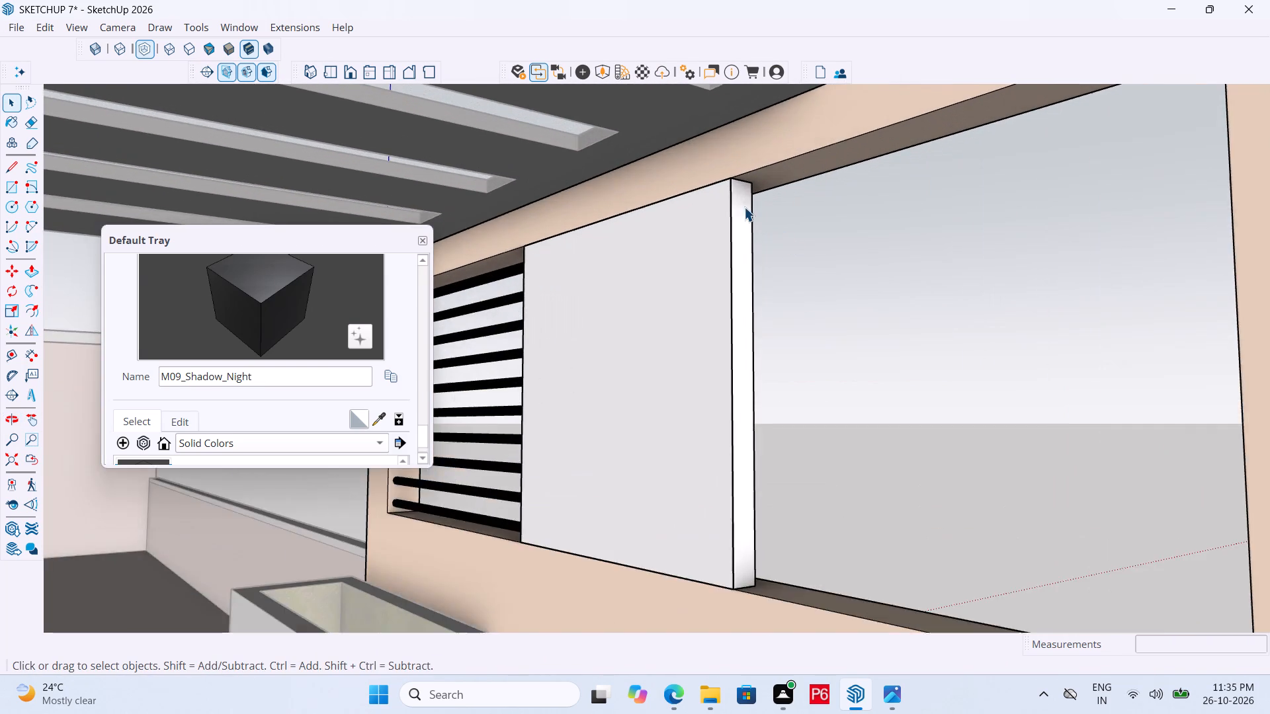
{"action": "scroll", "coordinate": [744, 207], "scroll_direction": "up", "scroll_amount": 7}
{"action": "key", "text": "r"}
{"action": "left_click", "coordinate": [741, 158]}
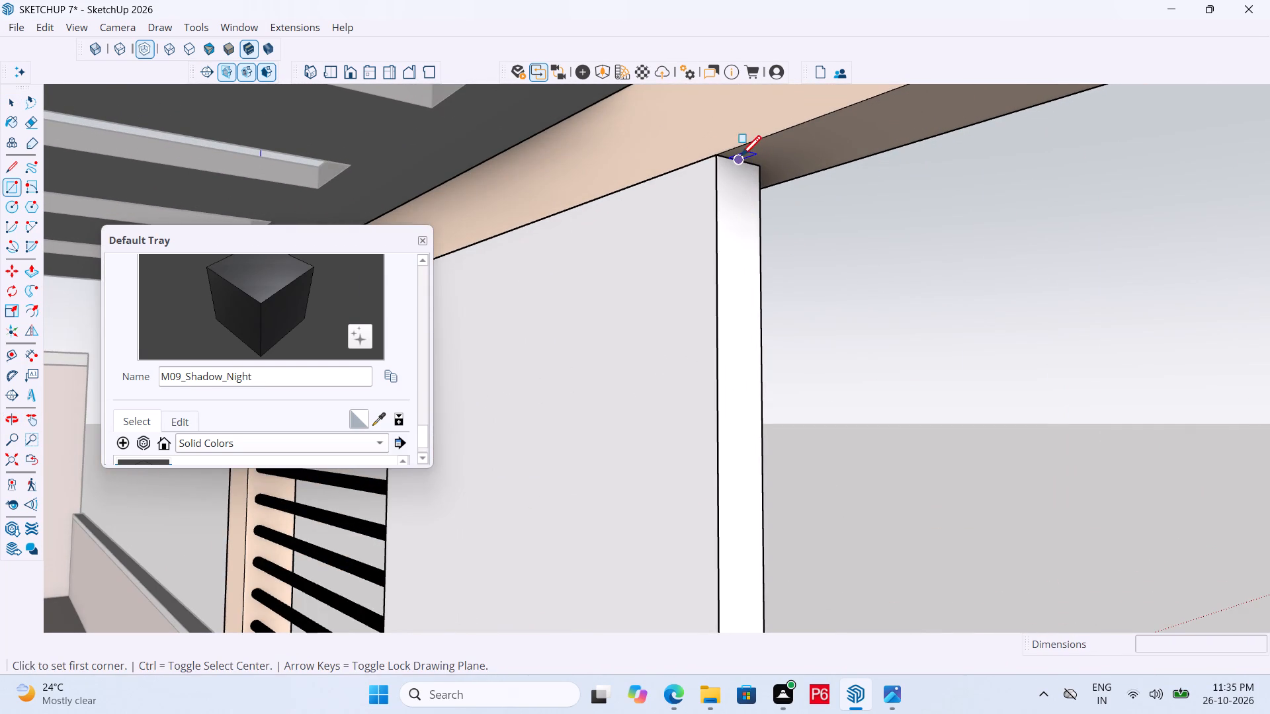
{"action": "scroll", "coordinate": [878, 376], "scroll_direction": "down", "scroll_amount": 7}
{"action": "scroll", "coordinate": [777, 317], "scroll_direction": "down", "scroll_amount": 7}
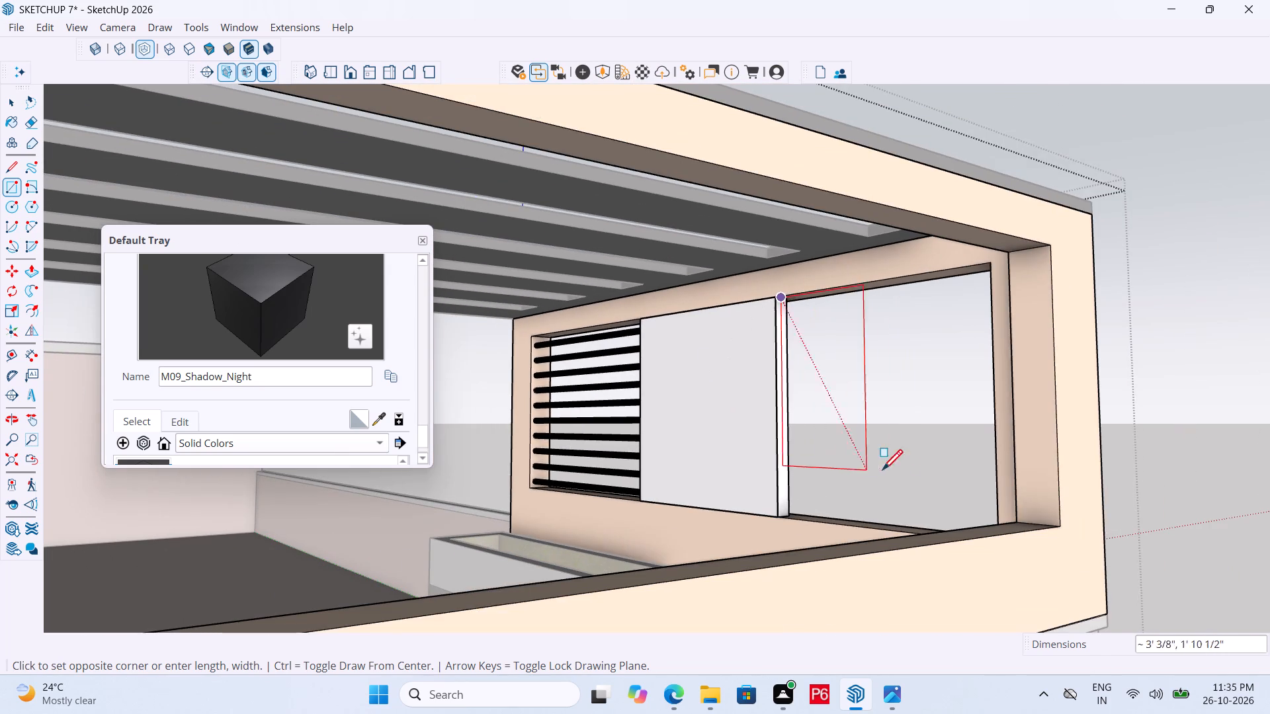
{"action": "middle_click_drag", "start_coordinate": [898, 481], "coordinate": [1265, 517]}
{"action": "scroll", "coordinate": [831, 447], "scroll_direction": "up", "scroll_amount": 11}
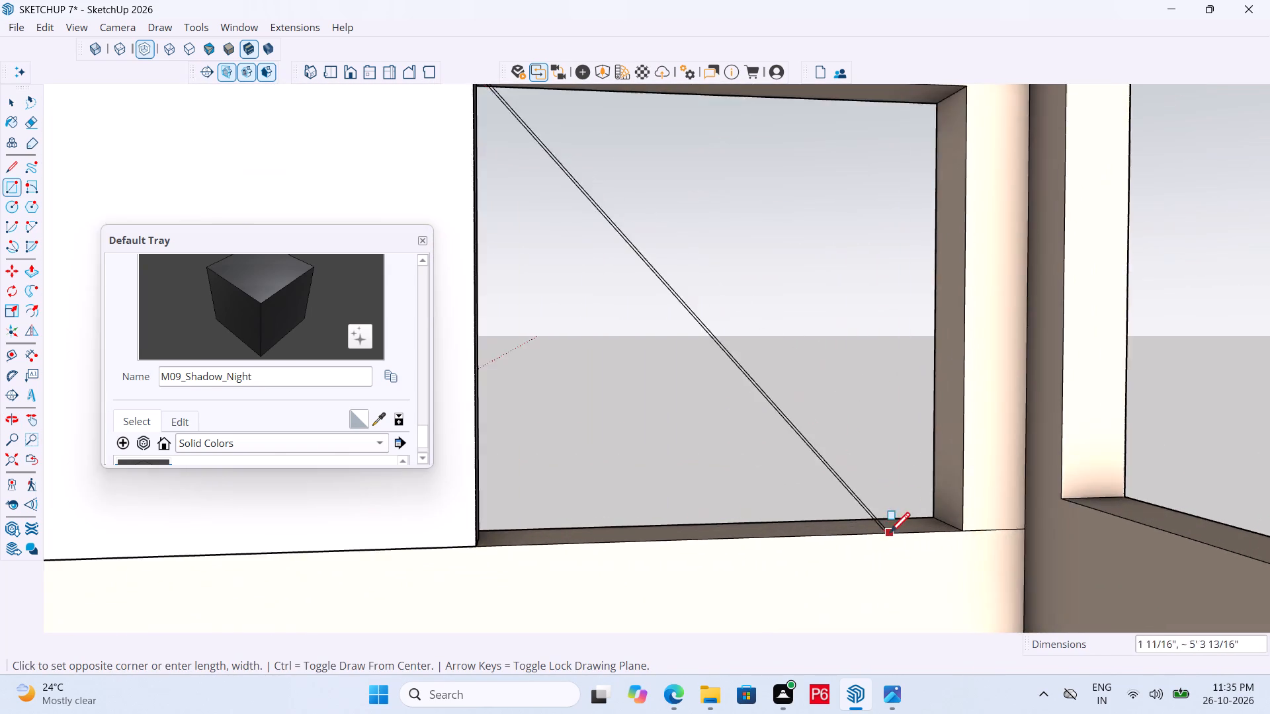
{"action": "middle_click_drag", "start_coordinate": [890, 535], "coordinate": [963, 596]}
{"action": "scroll", "coordinate": [921, 554], "scroll_direction": "up", "scroll_amount": 6}
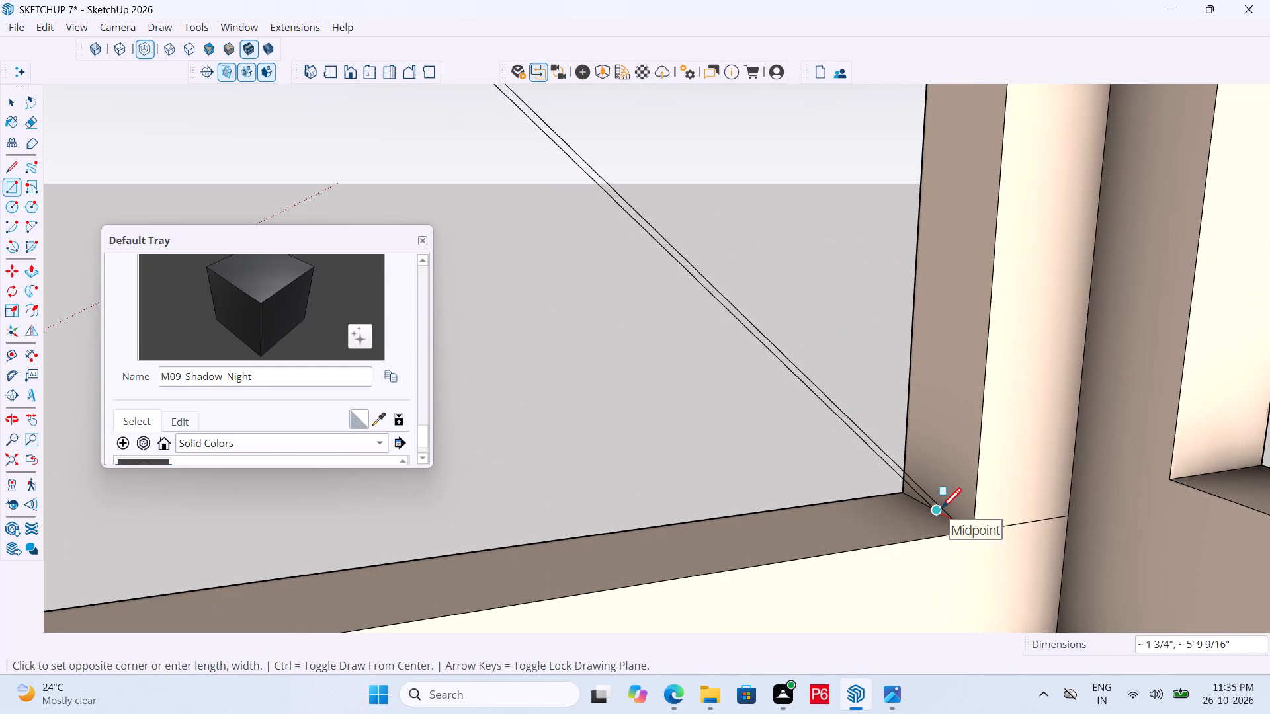
{"action": "left_click", "coordinate": [960, 517]}
Select the new rectangular pane with its edges and make it a group.
{"action": "scroll", "coordinate": [1005, 458], "scroll_direction": "down", "scroll_amount": 7}
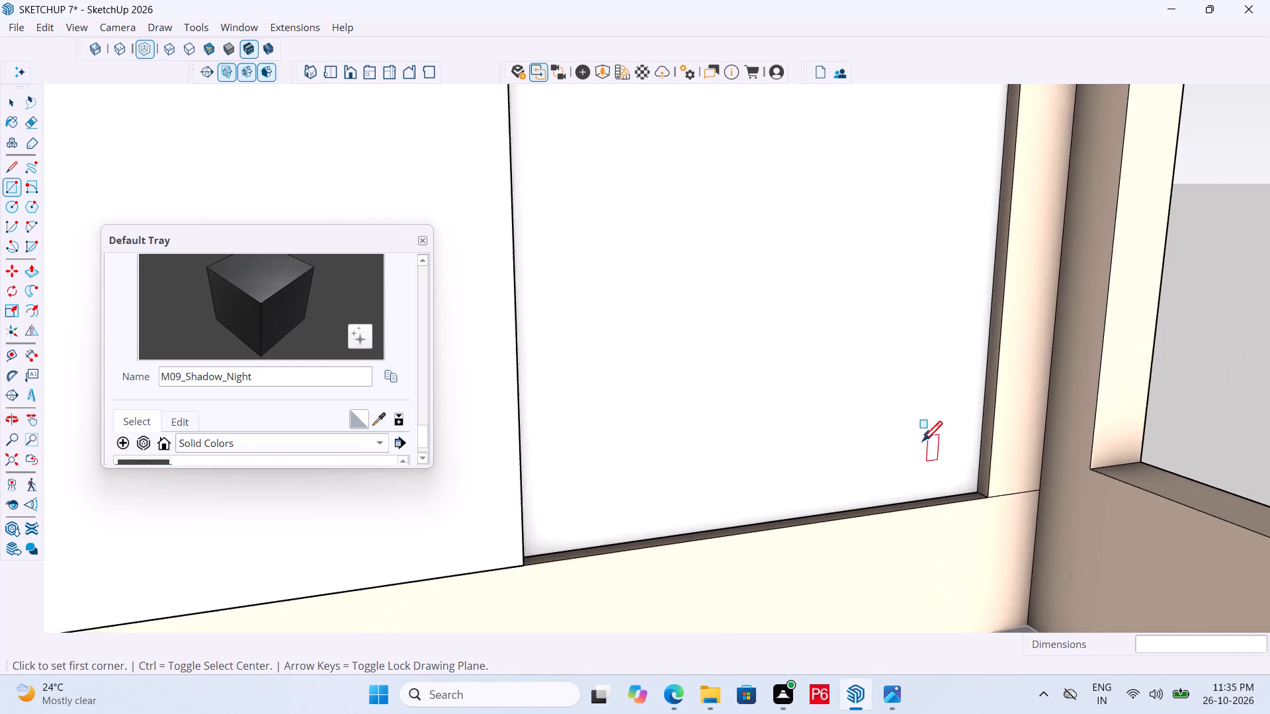
{"action": "scroll", "coordinate": [922, 444], "scroll_direction": "down", "scroll_amount": 4}
{"action": "middle_click_drag", "start_coordinate": [880, 454], "coordinate": [849, 426]}
{"action": "key", "text": "space"}
{"action": "double_click", "coordinate": [850, 301]}
{"action": "right_click", "coordinate": [781, 275]}
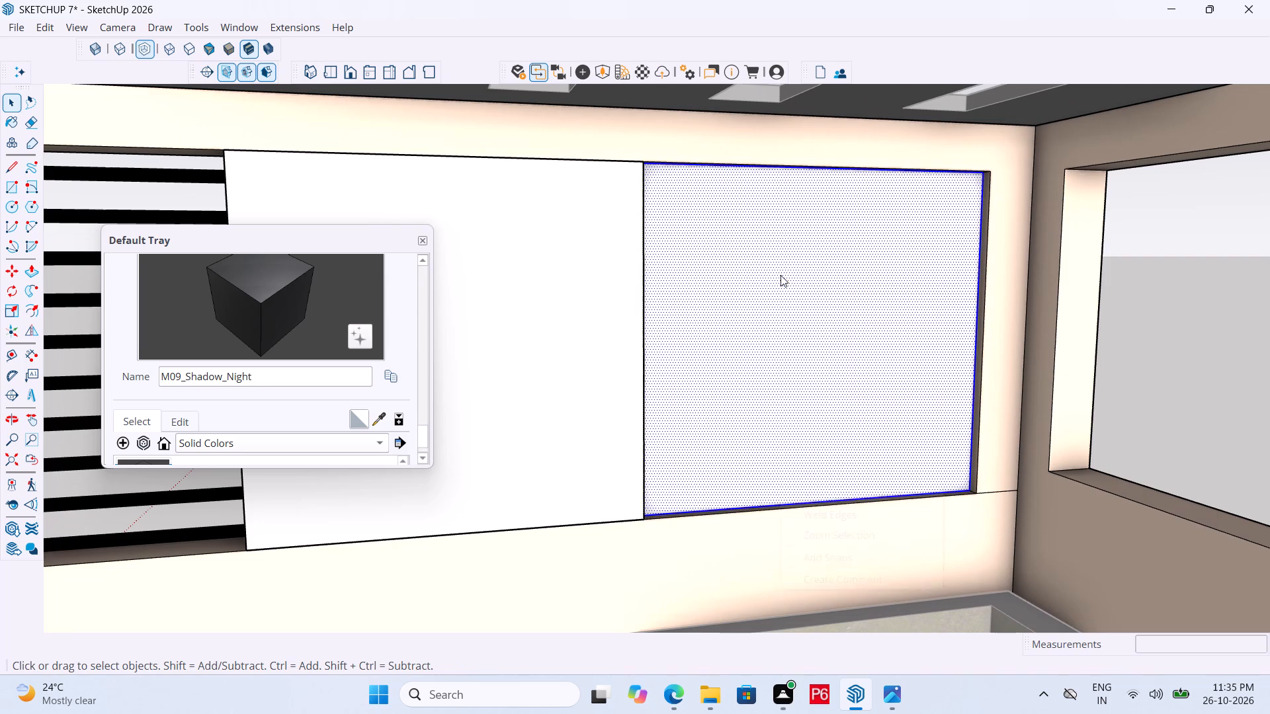
{"action": "left_click", "coordinate": [865, 430]}
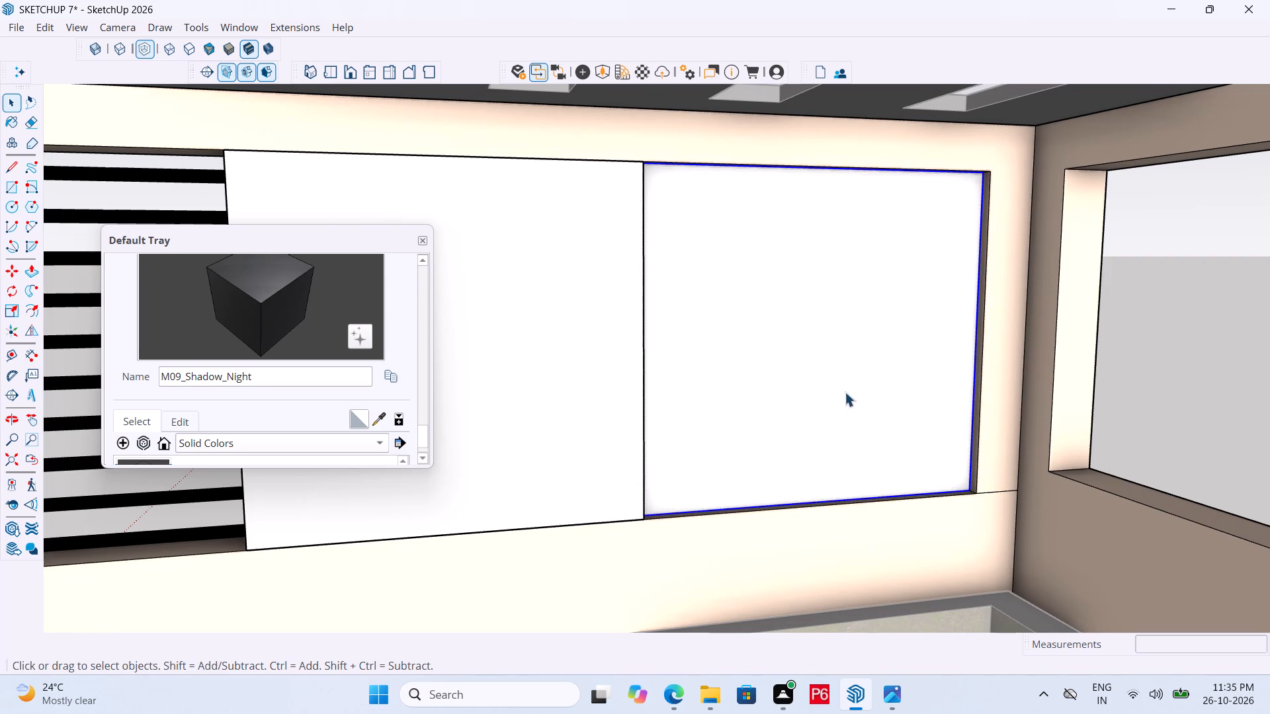
Paint the new window pane with Glass_Basic_01 from the Glass materials.
{"action": "middle_click_drag", "start_coordinate": [832, 363], "coordinate": [671, 343]}
{"action": "scroll", "coordinate": [678, 337], "scroll_direction": "up", "scroll_amount": 1}
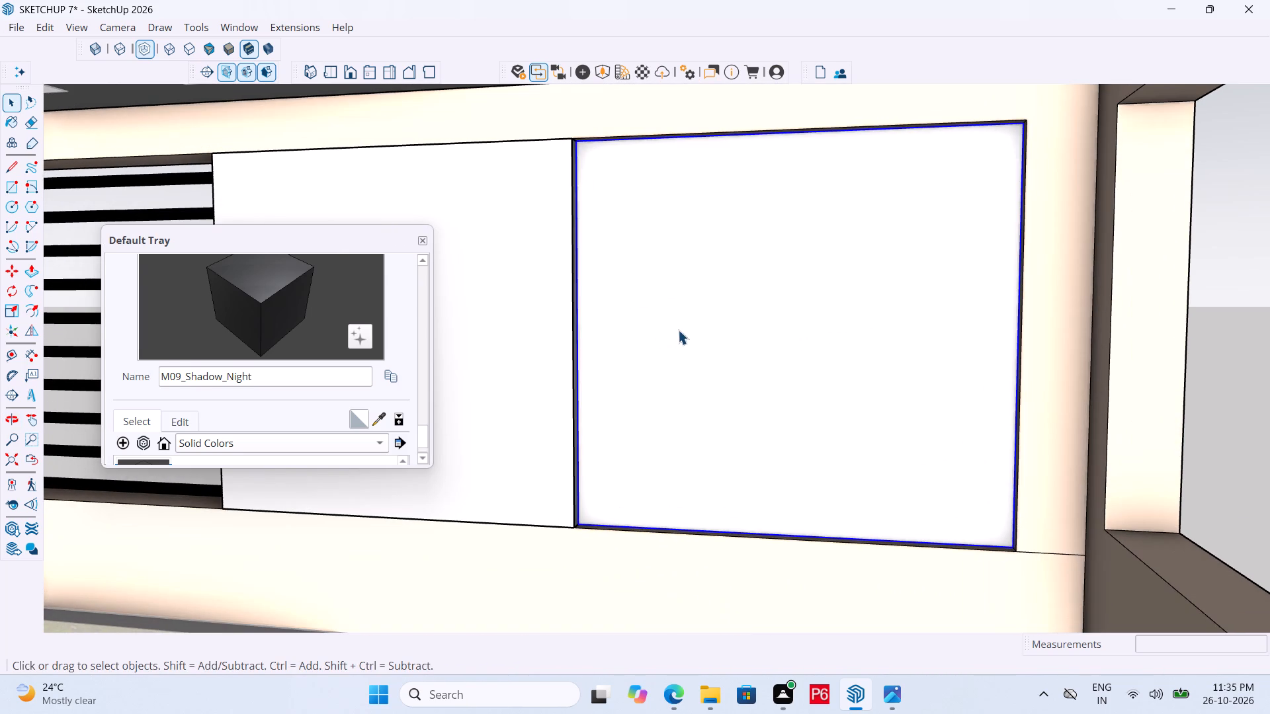
{"action": "left_click", "coordinate": [232, 442]}
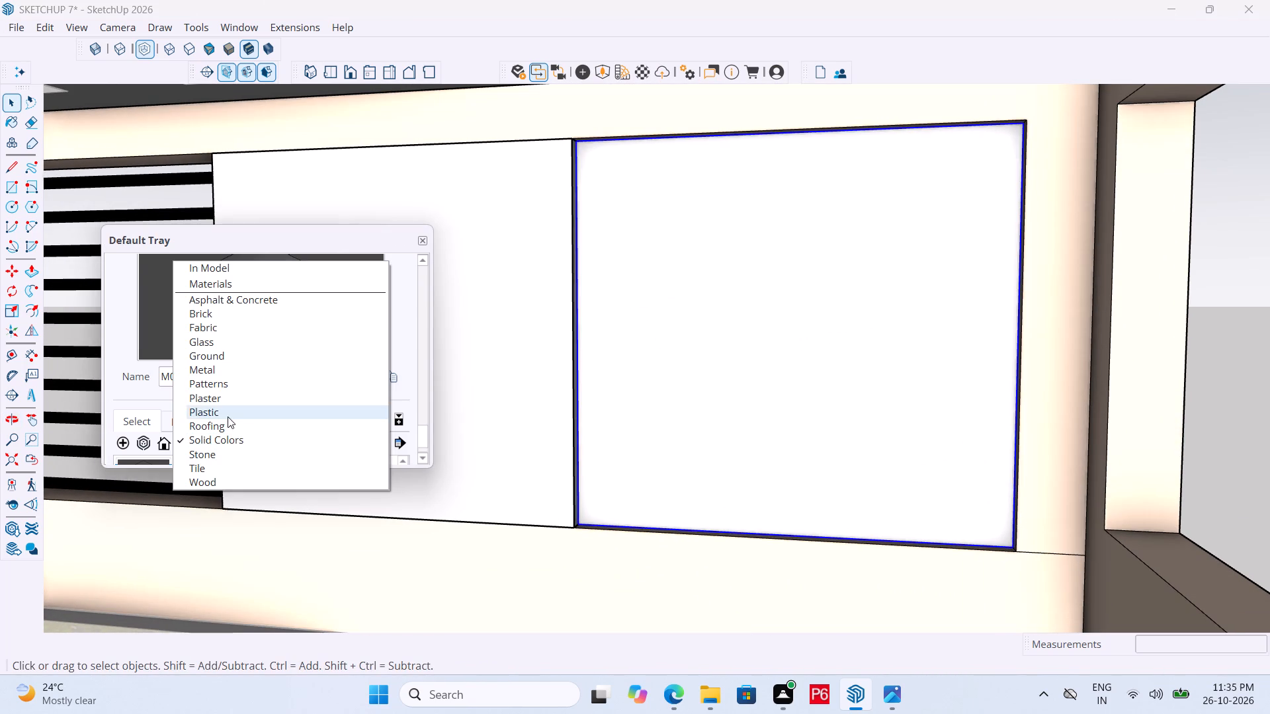
{"action": "left_click", "coordinate": [253, 342]}
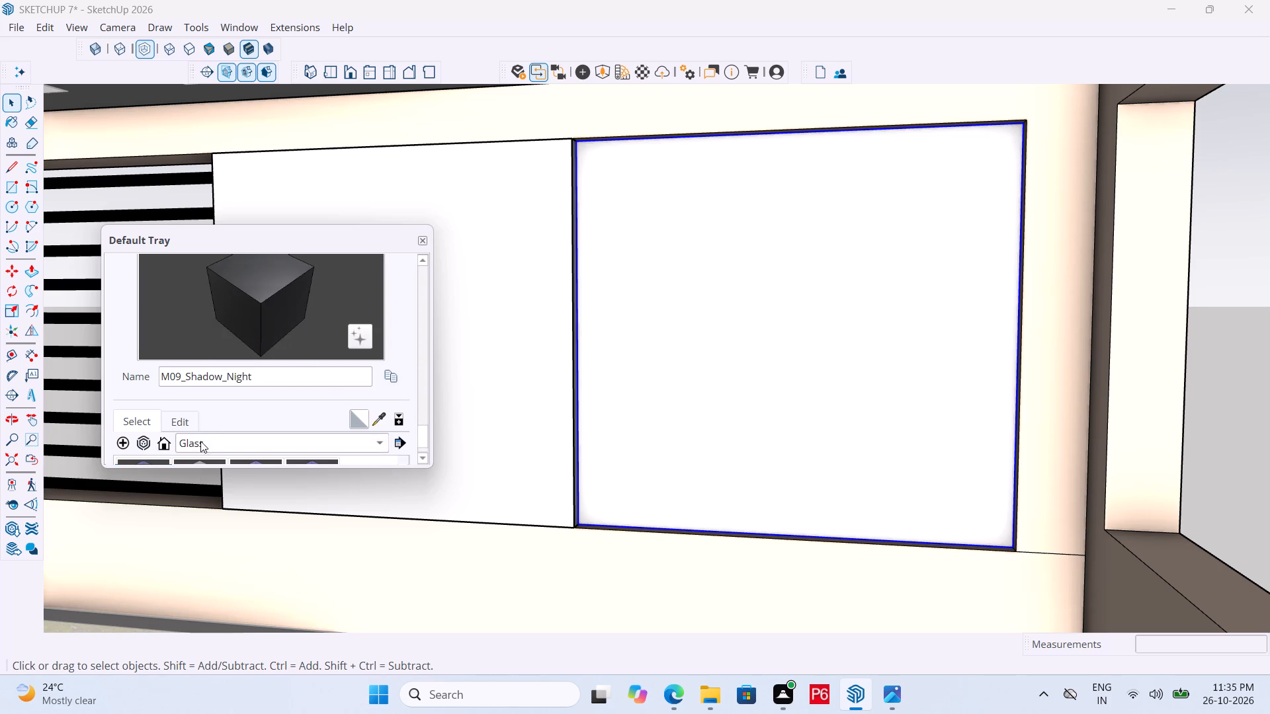
{"action": "scroll", "coordinate": [202, 433], "scroll_direction": "down", "scroll_amount": 2}
{"action": "left_click", "coordinate": [153, 425]}
{"action": "left_click", "coordinate": [816, 403]}
{"action": "scroll", "coordinate": [798, 396], "scroll_direction": "down", "scroll_amount": 2}
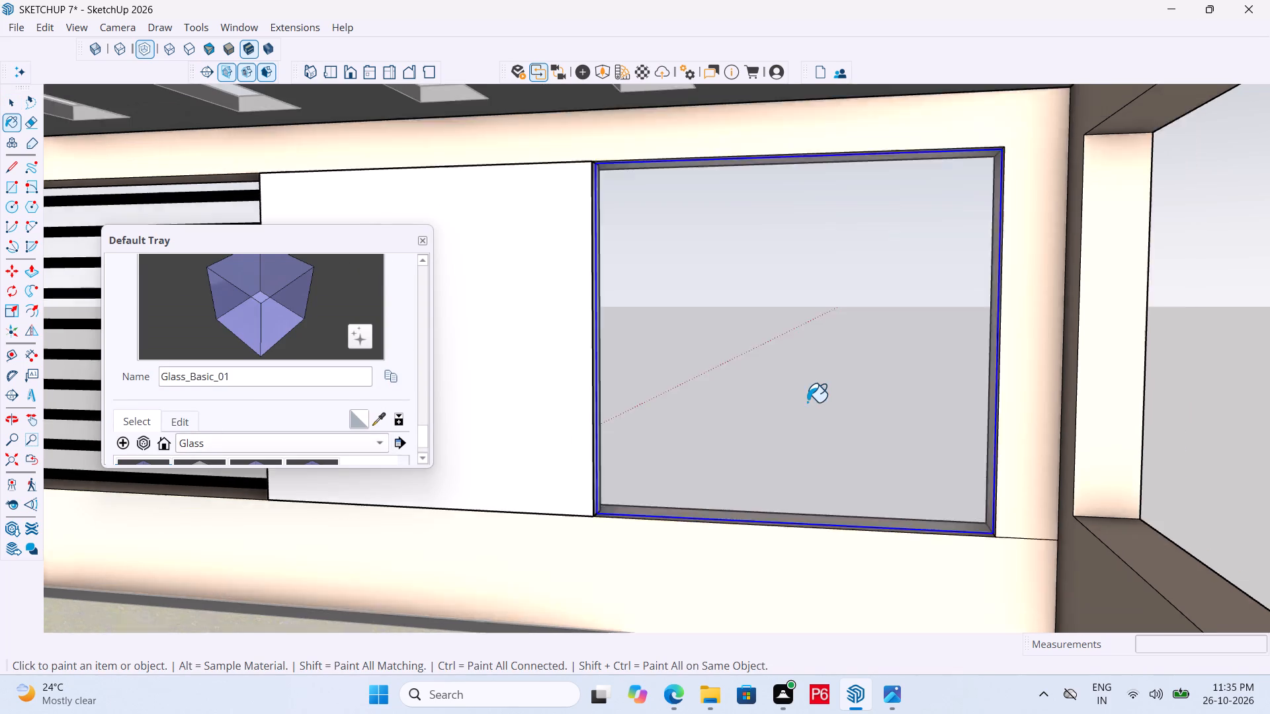
Save the model with the glazed window pane.
{"action": "scroll", "coordinate": [807, 402], "scroll_direction": "down", "scroll_amount": 3}
{"action": "middle_click_drag", "start_coordinate": [630, 426], "coordinate": [936, 409]}
{"action": "scroll", "coordinate": [827, 362], "scroll_direction": "down", "scroll_amount": 6}
{"action": "scroll", "coordinate": [624, 378], "scroll_direction": "down", "scroll_amount": 3}
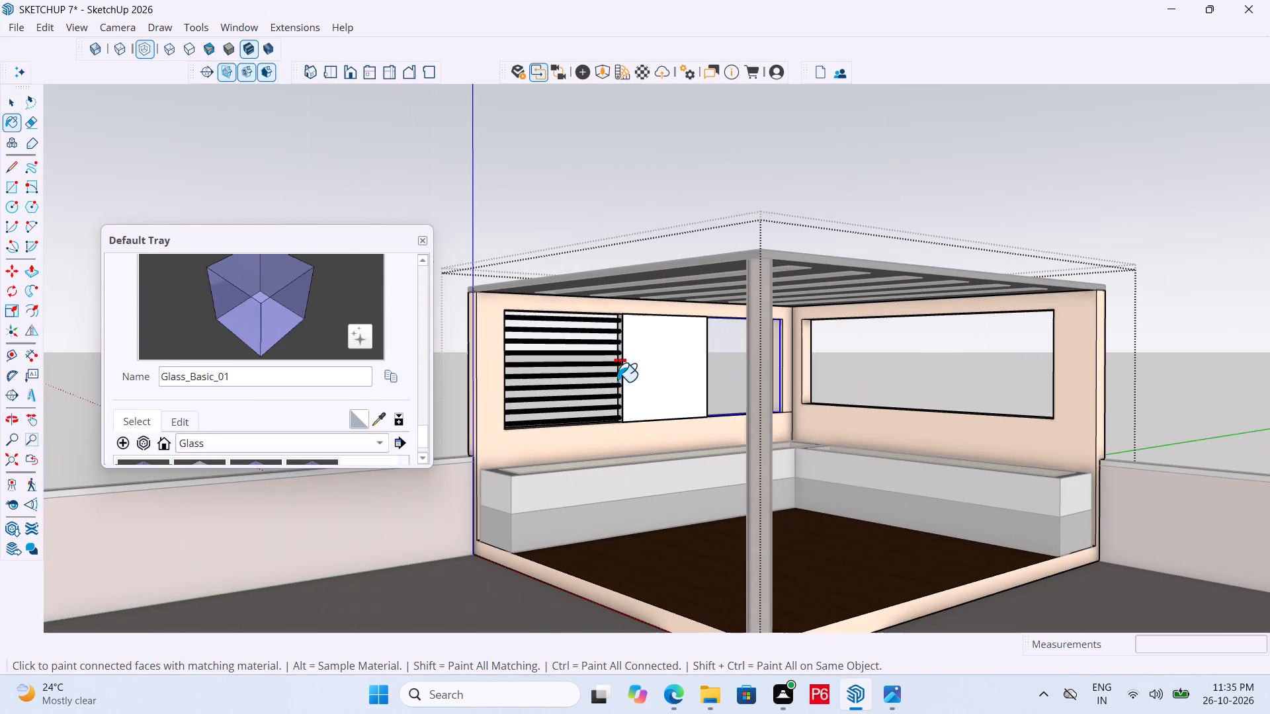
{"action": "key", "text": "ctrl+s"}
{"action": "key", "text": "ctrl+s"}
{"action": "key", "text": "ctrl+s"}
{"action": "key", "text": "ctrl+s"}
{"action": "key", "text": "ctrl+s"}
Paint the white panel between the bars and the glass with A01_Blush_Petal from the Solid Colors materials.
{"action": "middle_click_drag", "start_coordinate": [696, 381], "coordinate": [679, 448]}
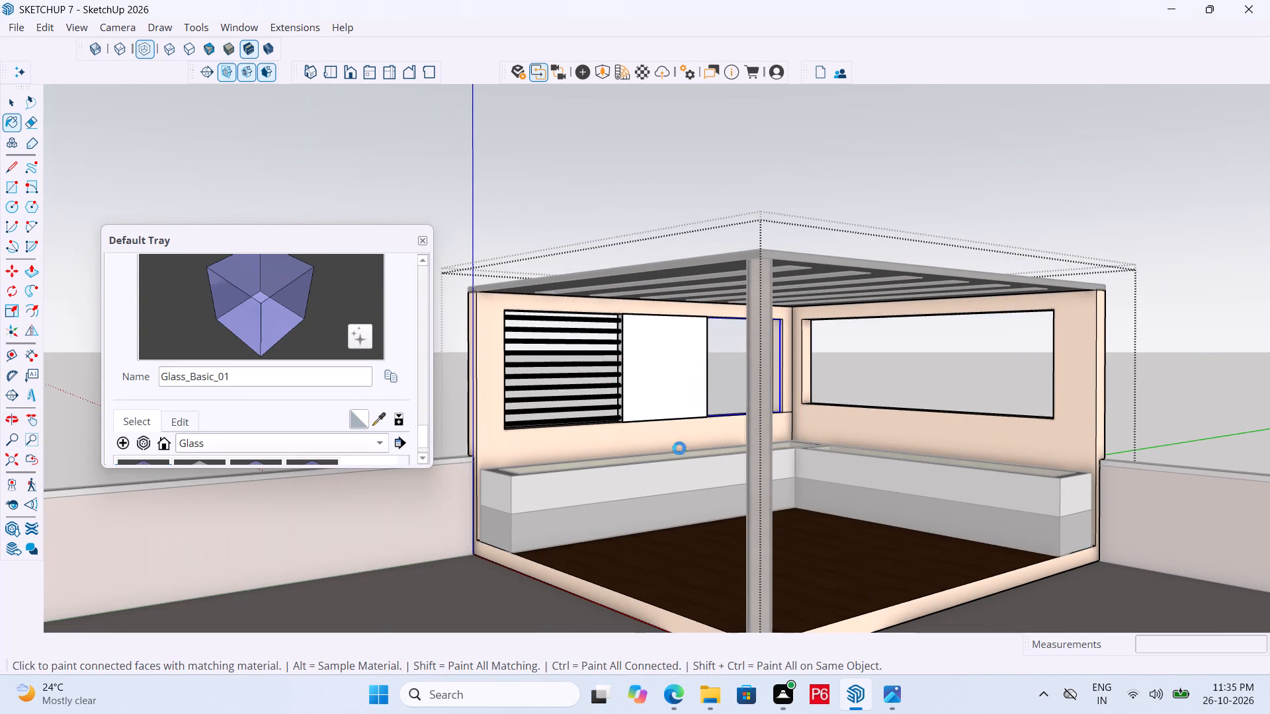
{"action": "middle_click_drag", "start_coordinate": [679, 448], "coordinate": [670, 484]}
{"action": "middle_click_drag", "start_coordinate": [673, 396], "coordinate": [705, 278]}
{"action": "scroll", "coordinate": [702, 286], "scroll_direction": "up", "scroll_amount": 4}
{"action": "key", "text": "space"}
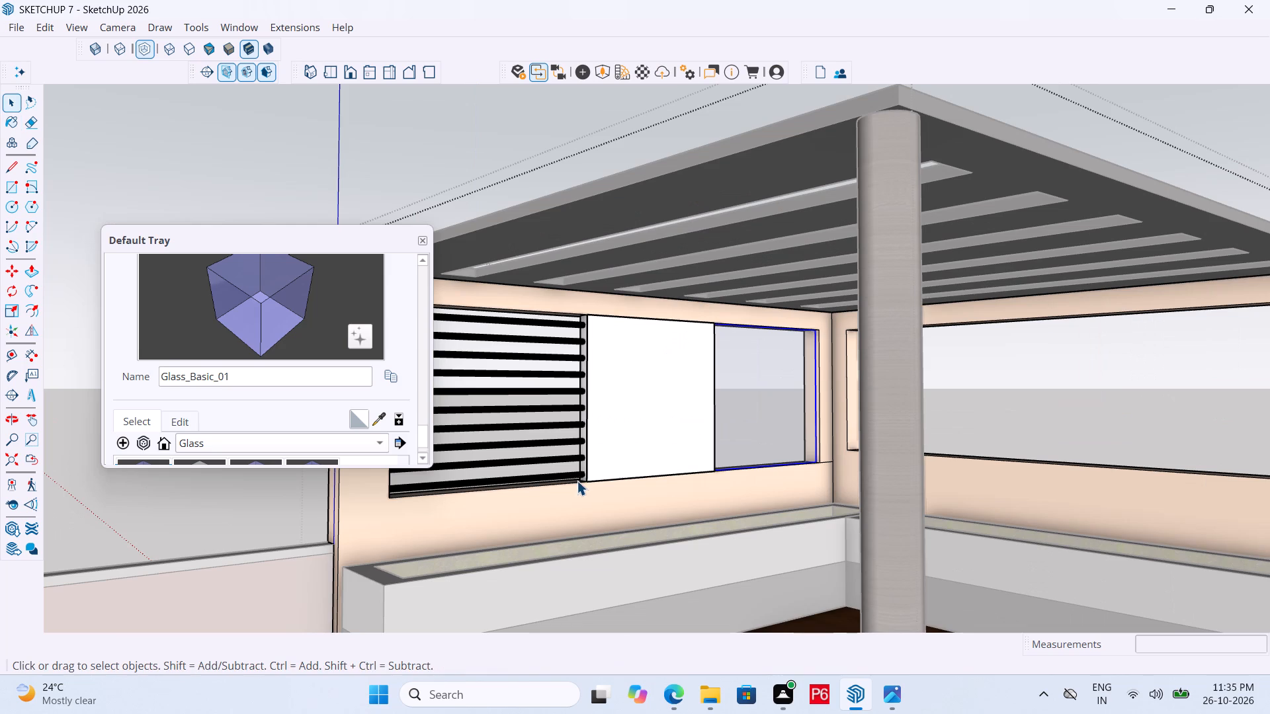
{"action": "scroll", "coordinate": [246, 416], "scroll_direction": "down", "scroll_amount": 2}
{"action": "left_click", "coordinate": [220, 390]}
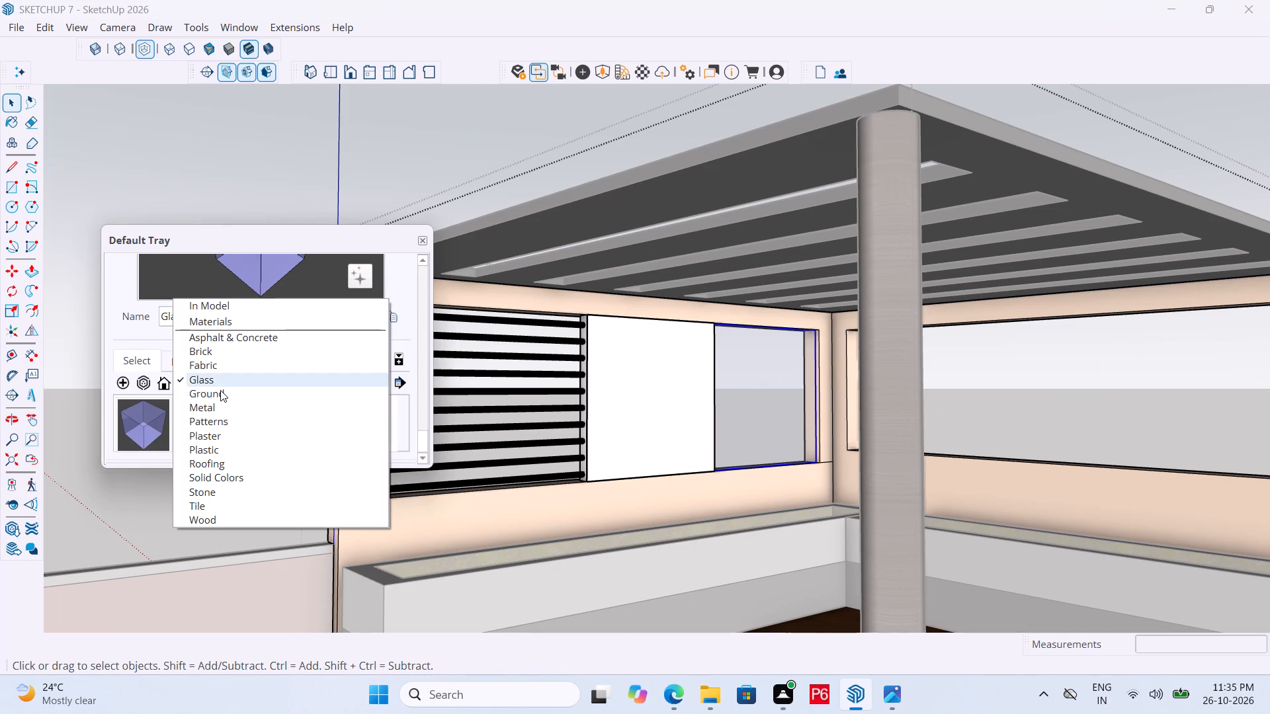
{"action": "left_click", "coordinate": [239, 485]}
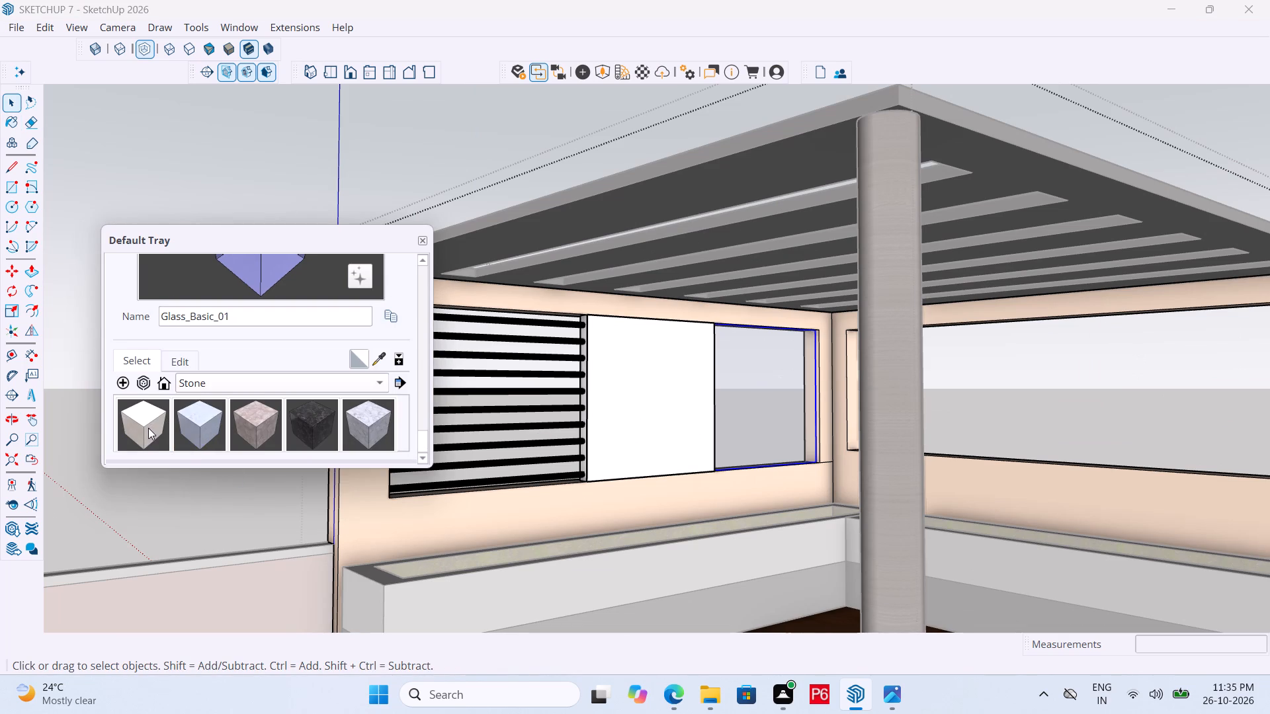
{"action": "left_click", "coordinate": [243, 386]}
{"action": "left_click", "coordinate": [240, 374]}
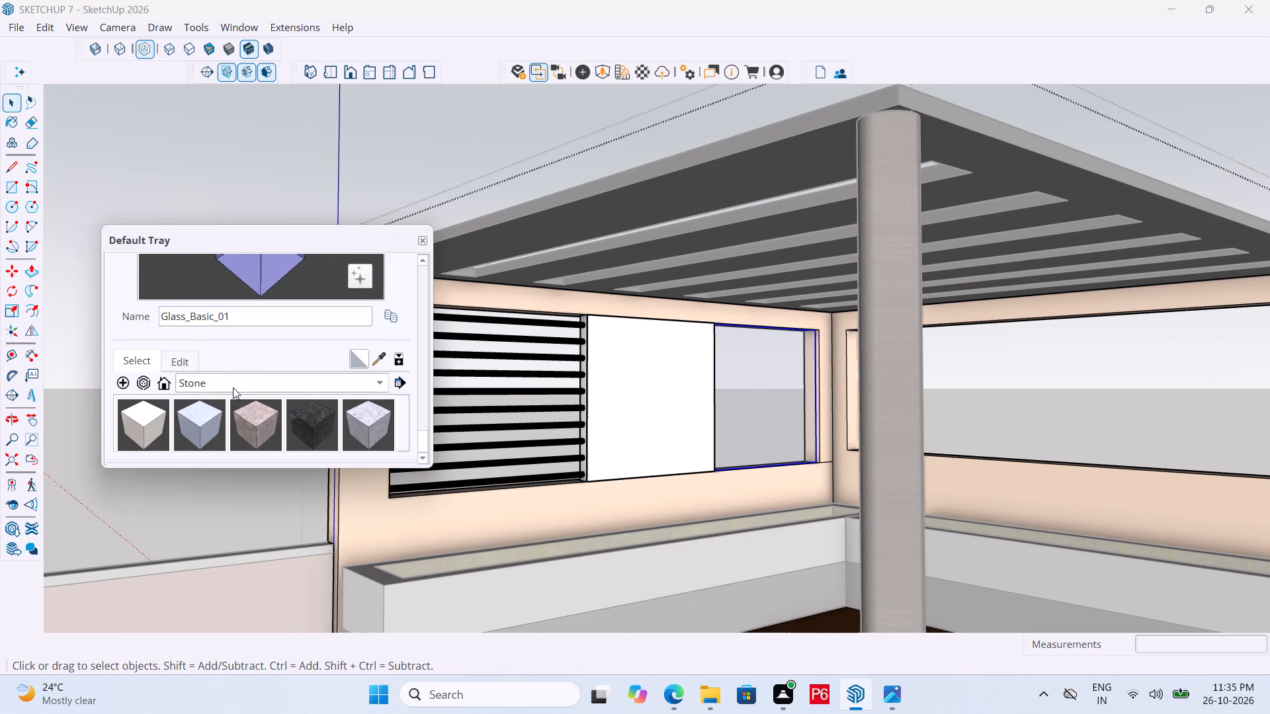
{"action": "left_click", "coordinate": [233, 387]}
{"action": "left_click", "coordinate": [241, 369]}
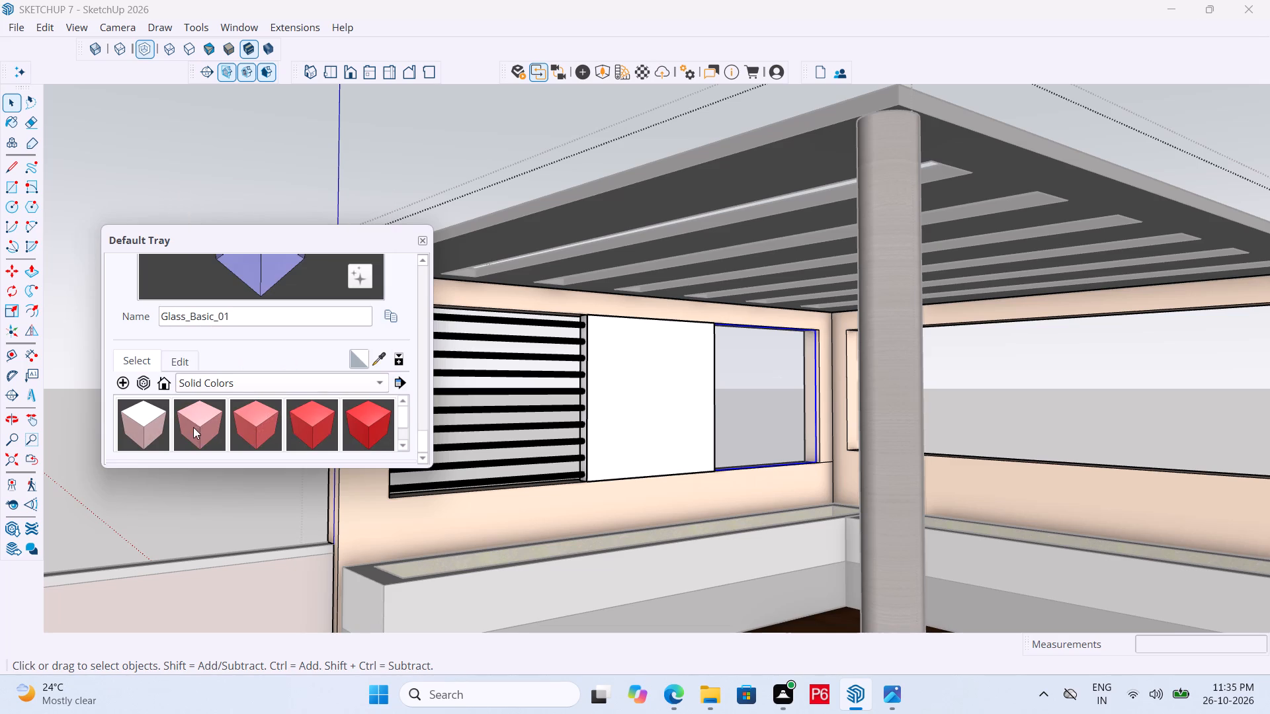
{"action": "left_click", "coordinate": [137, 423]}
{"action": "left_click", "coordinate": [664, 348]}
Save the model with the pink window panel.
{"action": "middle_click_drag", "start_coordinate": [531, 393], "coordinate": [628, 419]}
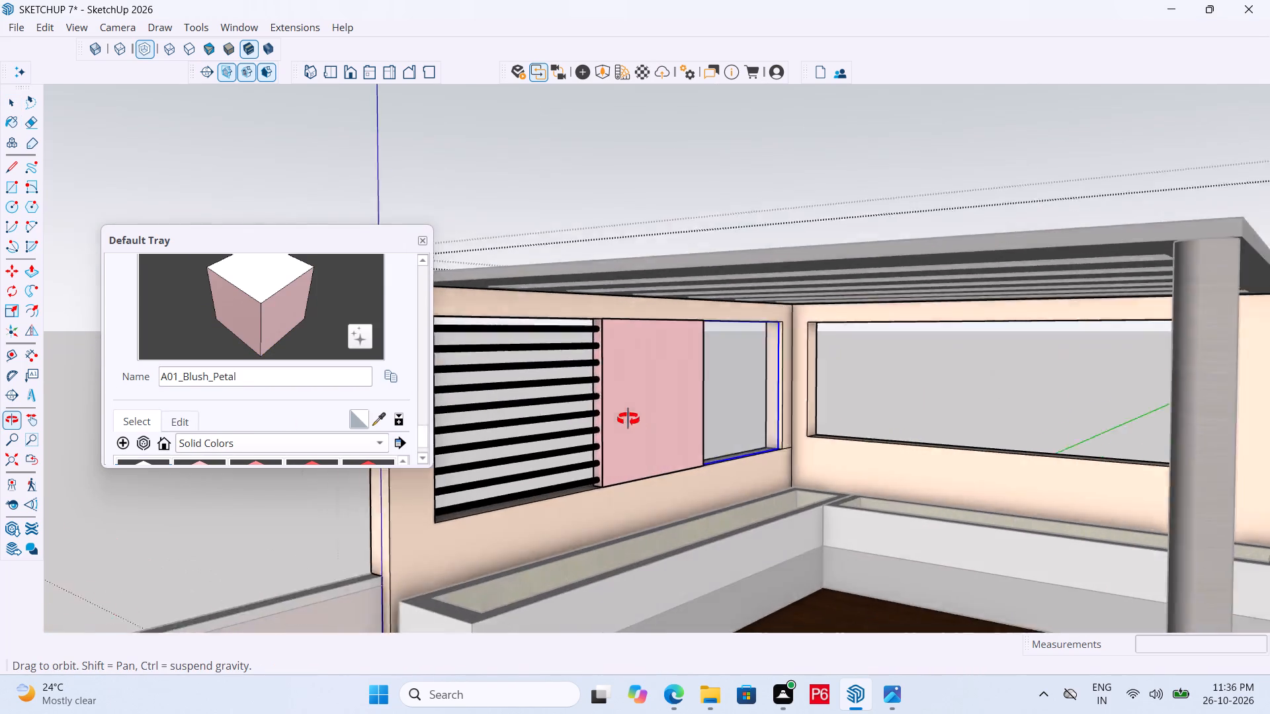
{"action": "middle_click_drag", "start_coordinate": [628, 419], "coordinate": [558, 420]}
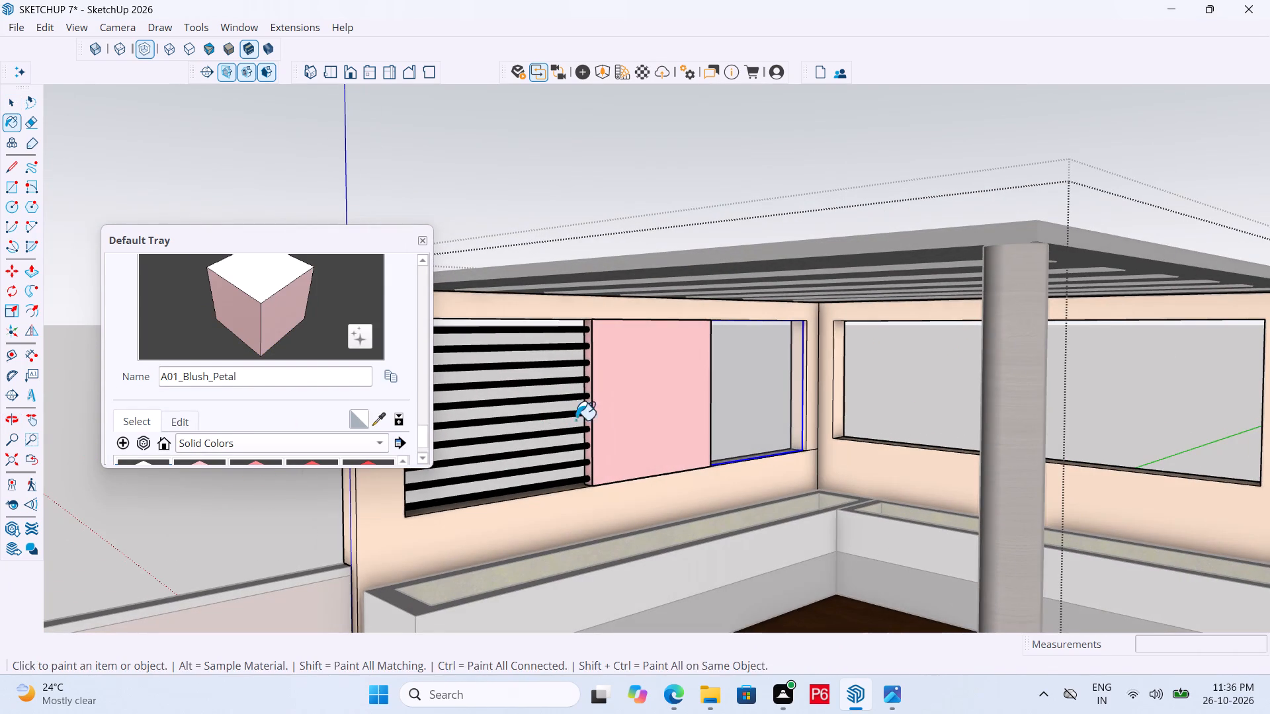
{"action": "key", "text": "ctrl+s"}
{"action": "key", "text": "ctrl+s"}
{"action": "key", "text": "ctrl+s"}
{"action": "key", "text": "ctrl+s"}
{"action": "key", "text": "ctrl+s"}
{"action": "key", "text": "ctrl+s"}
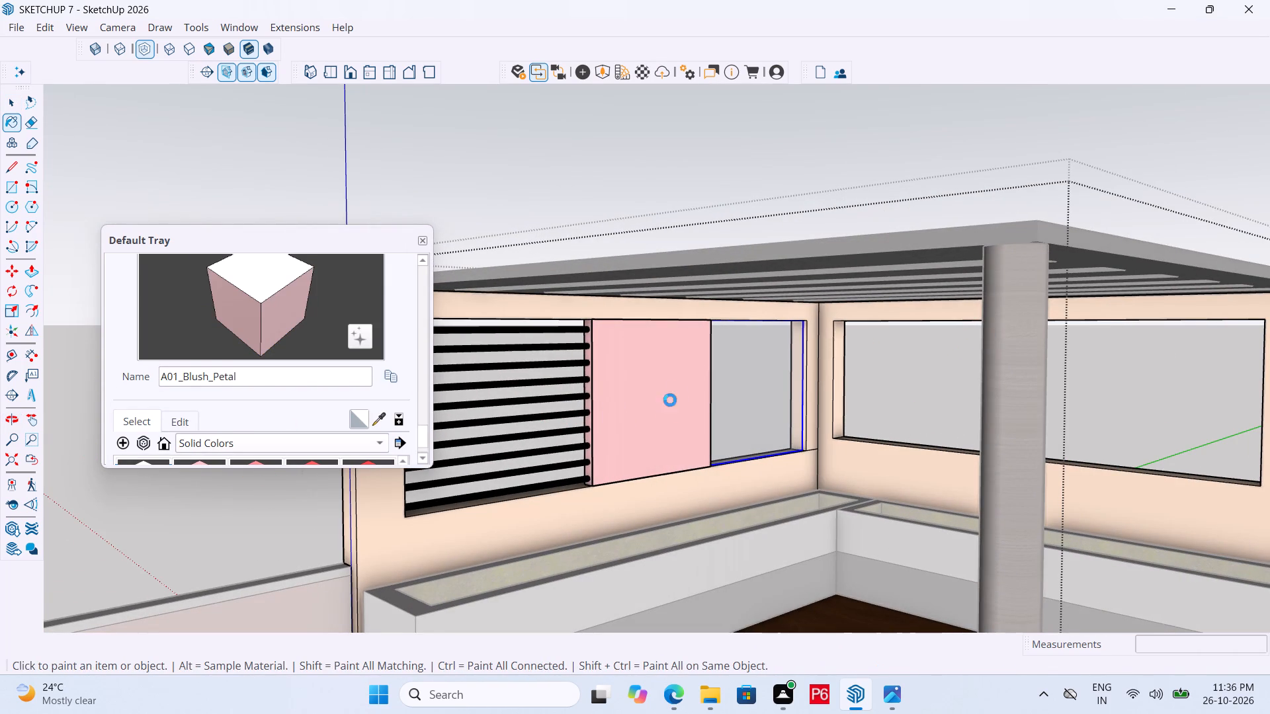
{"action": "key", "text": "ctrl+s"}
Examine the corner room from several angles, focusing on the still empty window opening in the adjacent wall.
{"action": "scroll", "coordinate": [691, 372], "scroll_direction": "down", "scroll_amount": 6, "text": "ctrl"}
{"action": "scroll", "coordinate": [721, 395], "scroll_direction": "down", "scroll_amount": 5}
{"action": "middle_click_drag", "start_coordinate": [772, 414], "coordinate": [761, 415]}
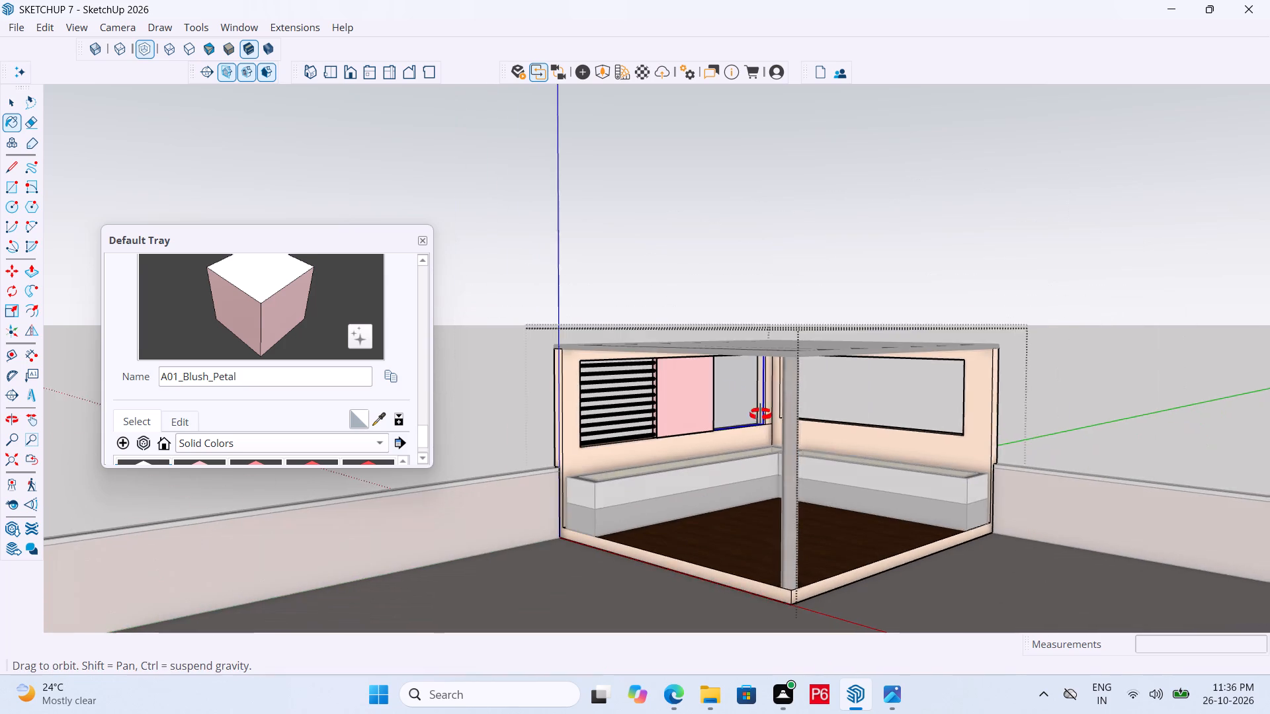
{"action": "middle_click_drag", "start_coordinate": [761, 415], "coordinate": [845, 411]}
{"action": "scroll", "coordinate": [845, 411], "scroll_direction": "up", "scroll_amount": 5}
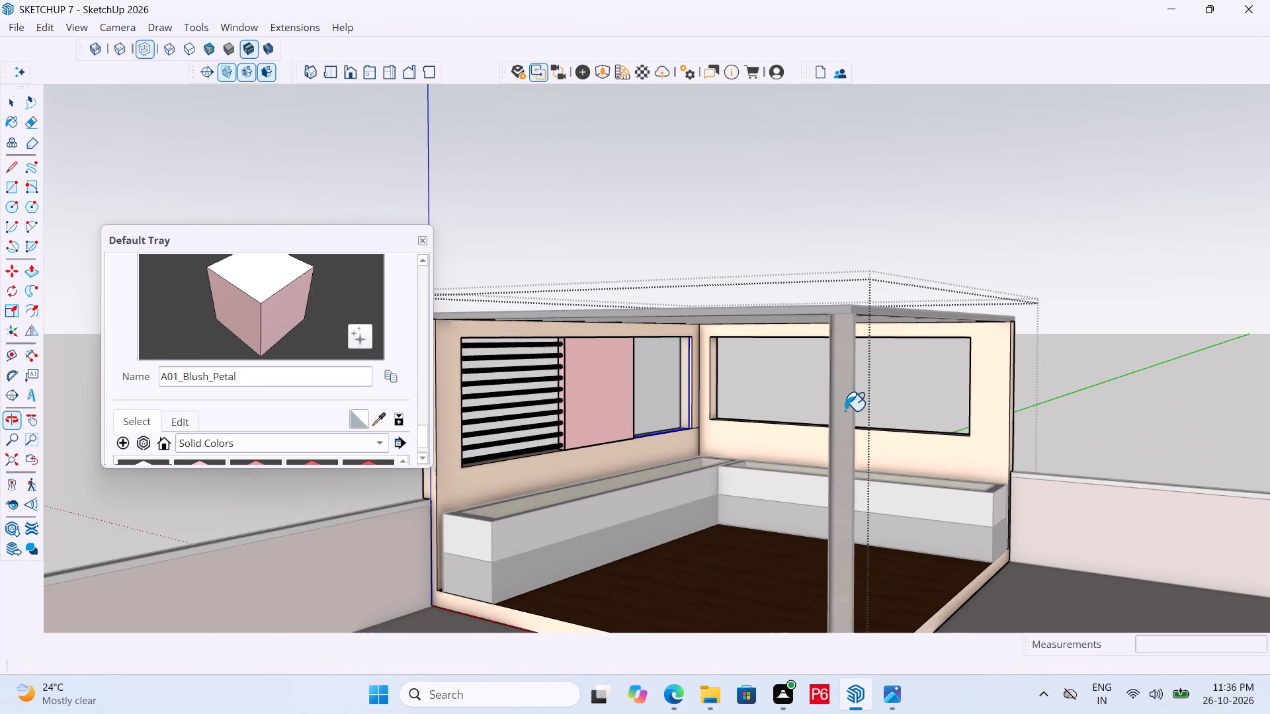
{"action": "scroll", "coordinate": [866, 401], "scroll_direction": "up", "scroll_amount": 5}
{"action": "middle_click_drag", "start_coordinate": [874, 395], "coordinate": [734, 392]}
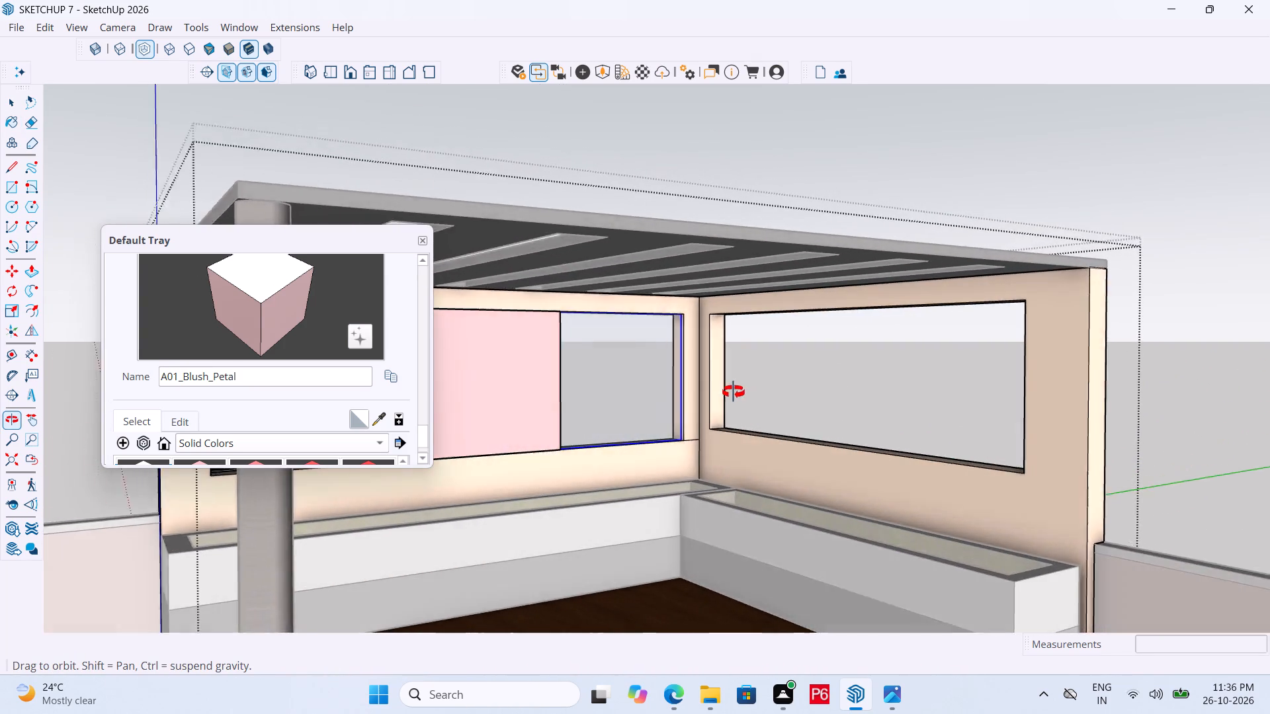
{"action": "middle_click_drag", "start_coordinate": [734, 392], "coordinate": [910, 401]}
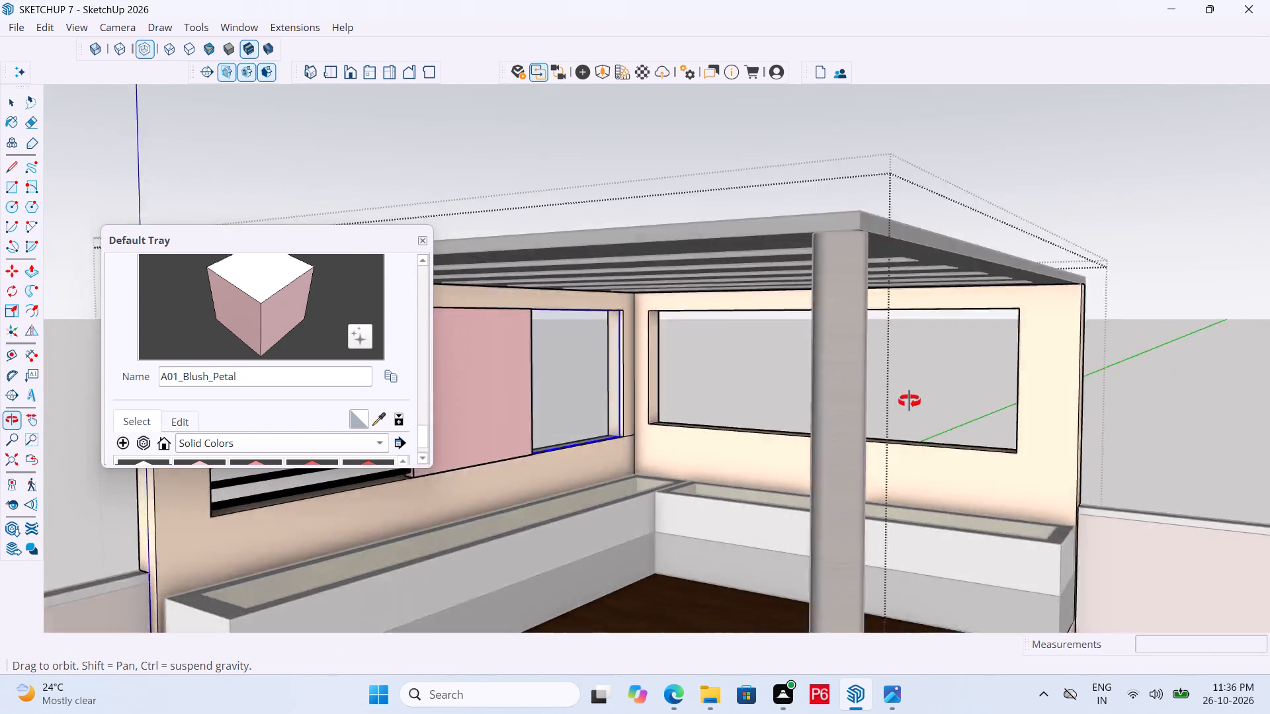
{"action": "middle_click_drag", "start_coordinate": [910, 401], "coordinate": [982, 370]}
{"action": "middle_click", "coordinate": [982, 370]}
{"action": "scroll", "coordinate": [979, 368], "scroll_direction": "up", "scroll_amount": 5}
{"action": "scroll", "coordinate": [1153, 382], "scroll_direction": "down", "scroll_amount": 5}
{"action": "scroll", "coordinate": [609, 382], "scroll_direction": "down", "scroll_amount": 1}
{"action": "middle_click_drag", "start_coordinate": [609, 382], "coordinate": [581, 383]}
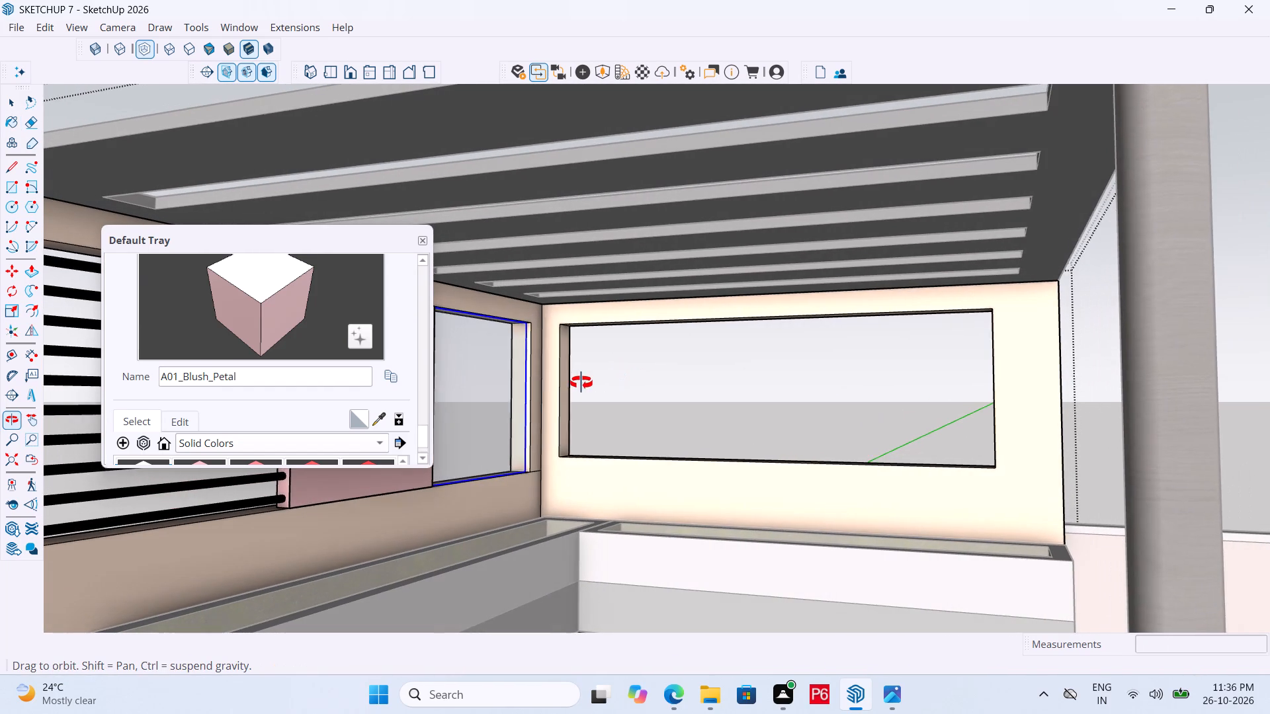
{"action": "middle_click_drag", "start_coordinate": [581, 383], "coordinate": [582, 383]}
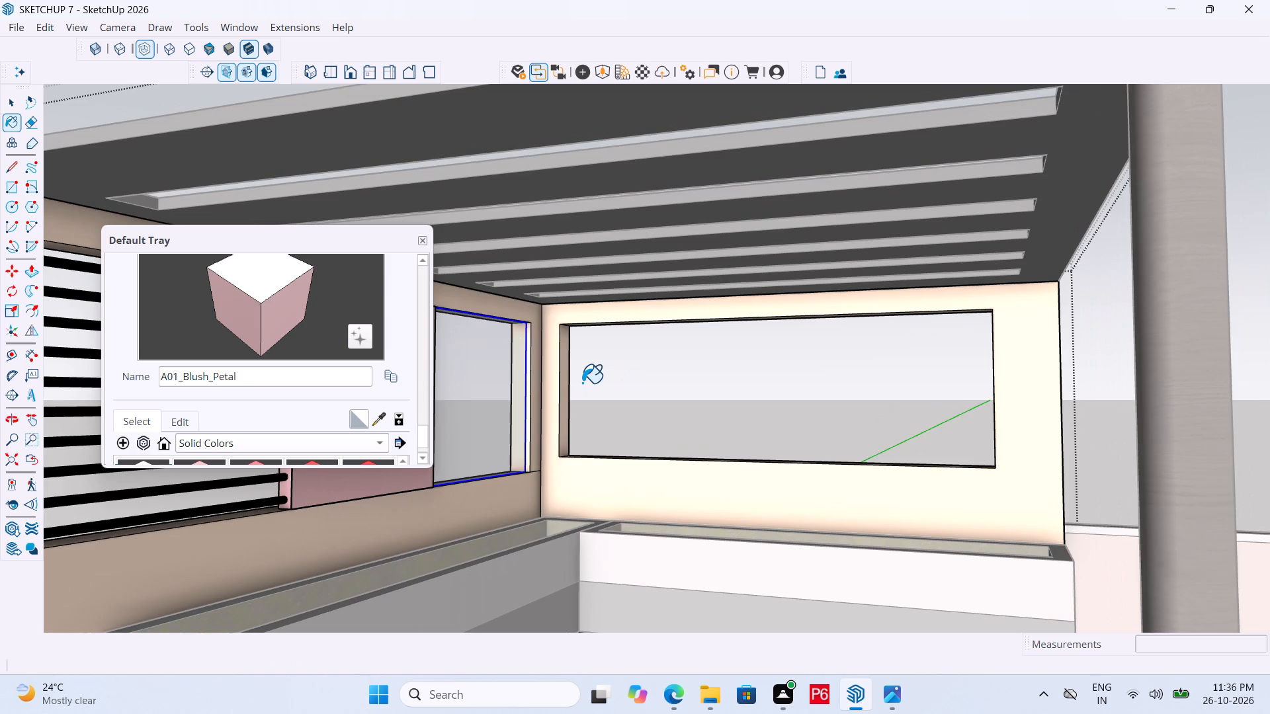
Draw a rectangle covering the empty window opening in the adjacent wall and make it a group.
{"action": "key", "text": "r"}
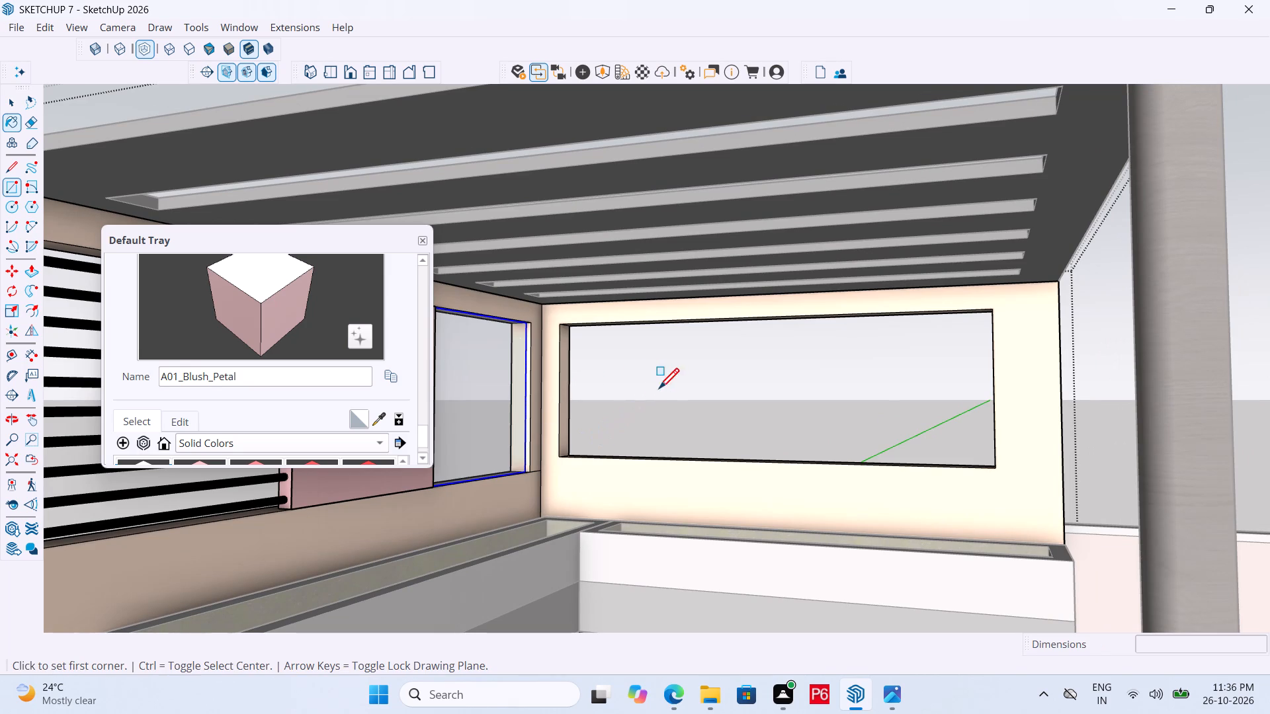
{"action": "left_click", "coordinate": [560, 327]}
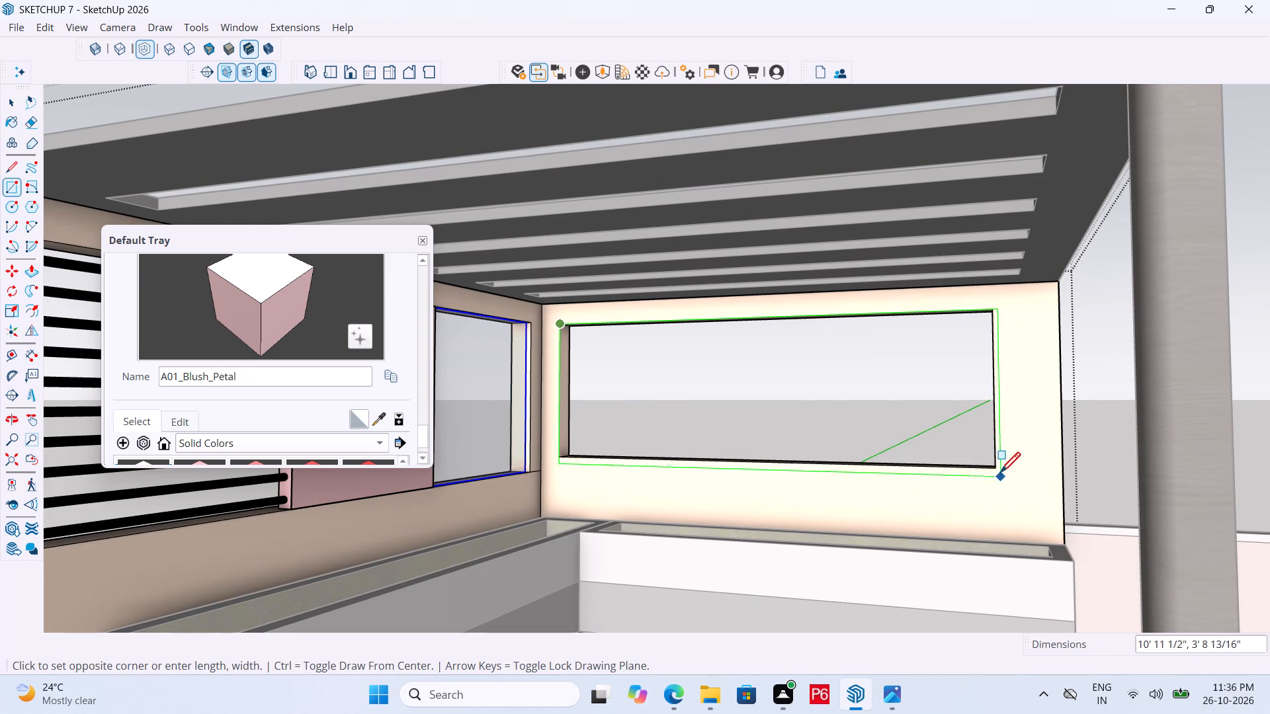
{"action": "left_click", "coordinate": [999, 469]}
{"action": "key", "text": "space"}
{"action": "double_click", "coordinate": [831, 397]}
{"action": "right_click", "coordinate": [831, 397]}
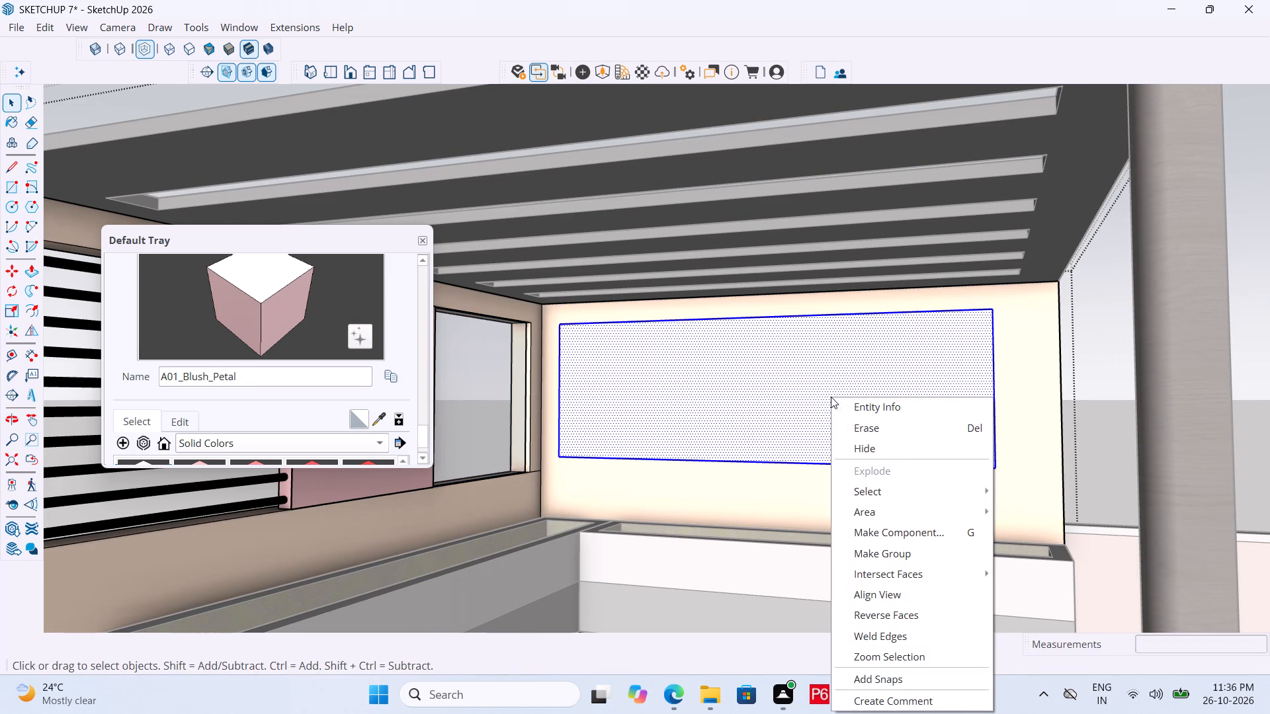
{"action": "left_click", "coordinate": [915, 553]}
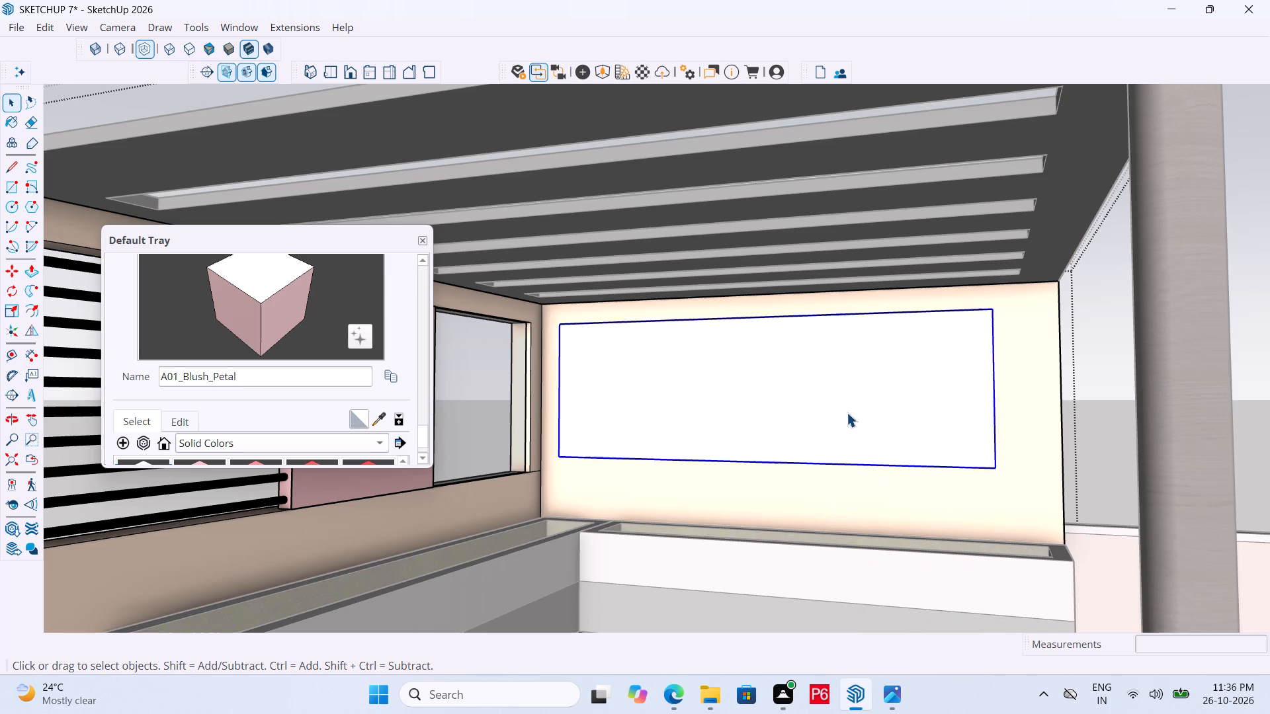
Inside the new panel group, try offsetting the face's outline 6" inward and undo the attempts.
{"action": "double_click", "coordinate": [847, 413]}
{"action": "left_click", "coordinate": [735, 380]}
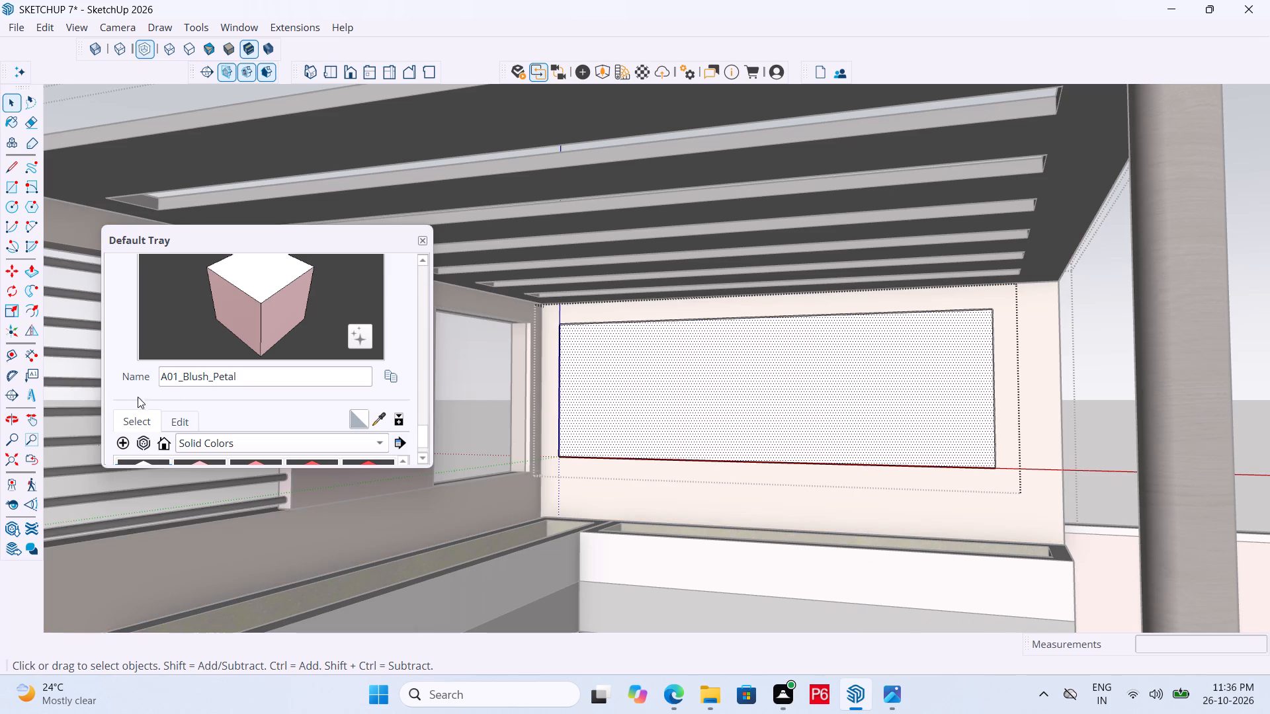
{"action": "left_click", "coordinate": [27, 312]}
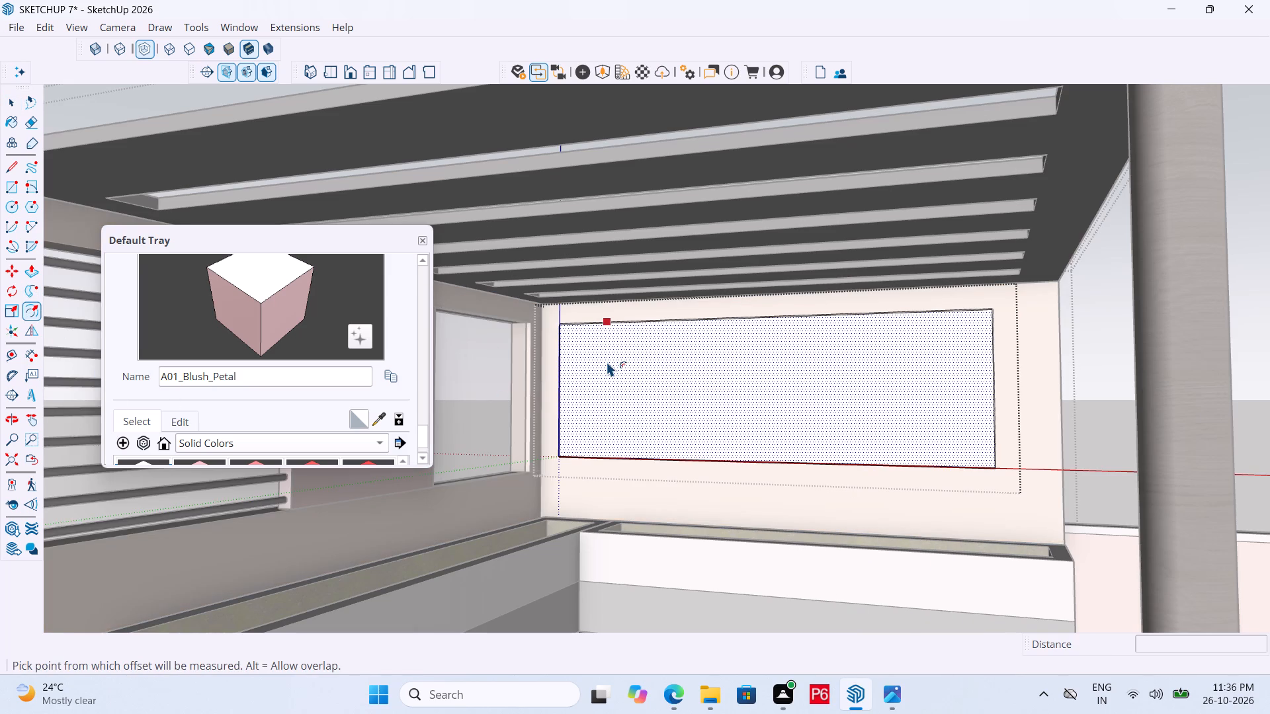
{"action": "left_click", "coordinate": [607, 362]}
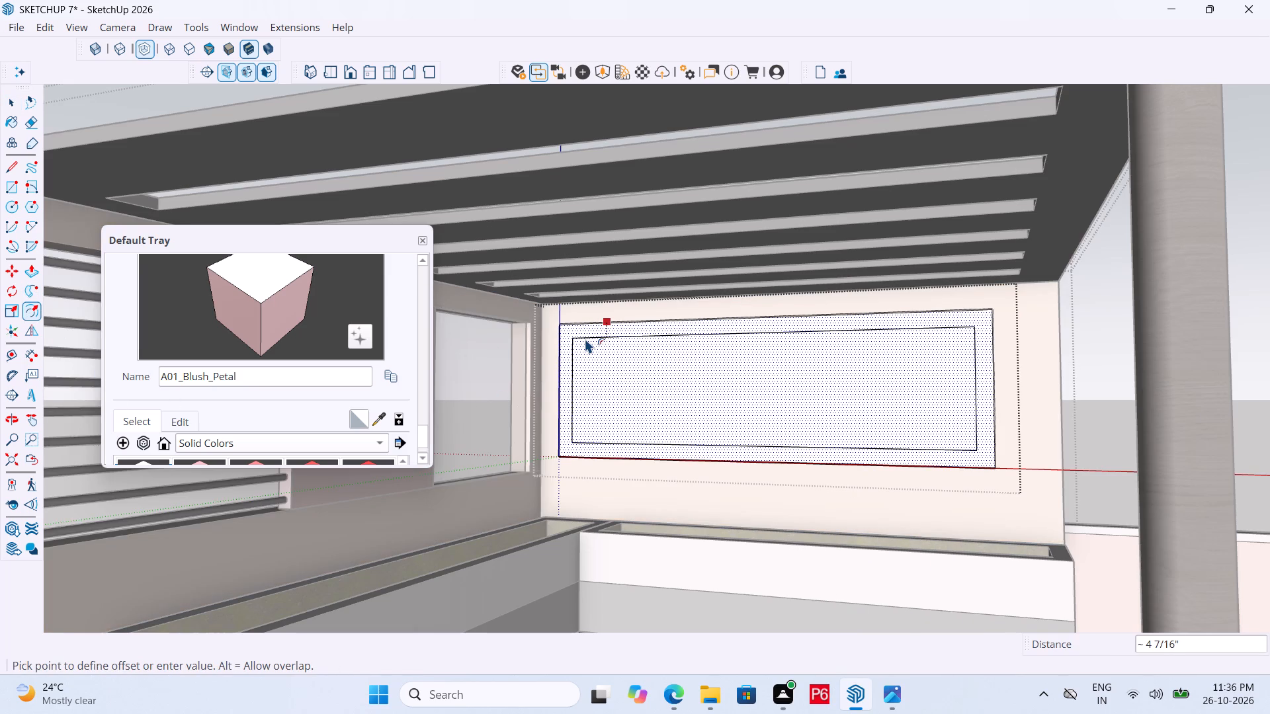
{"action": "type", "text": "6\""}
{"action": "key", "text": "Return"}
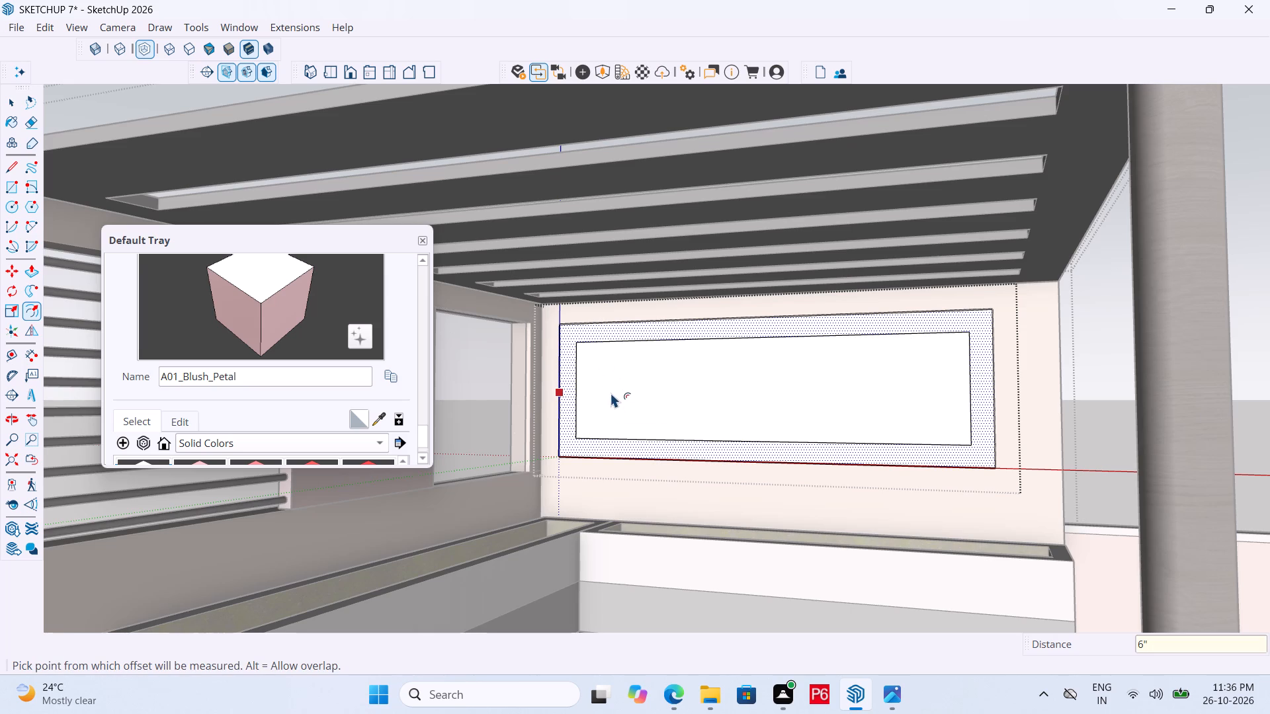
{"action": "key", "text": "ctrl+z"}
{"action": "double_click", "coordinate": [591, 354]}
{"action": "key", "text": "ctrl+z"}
Offset the panel's outline 3" inward to form an outer frame border.
{"action": "left_click", "coordinate": [597, 337]}
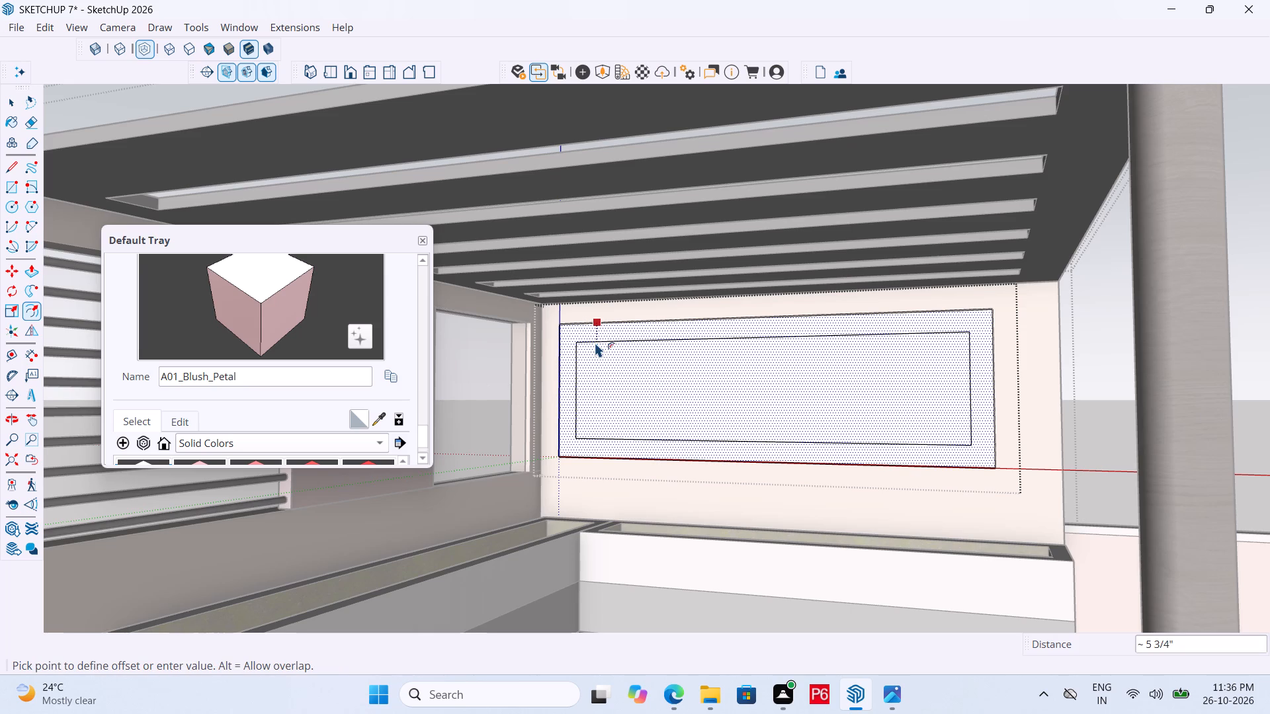
{"action": "type", "text": "3\""}
{"action": "key", "text": "Return"}
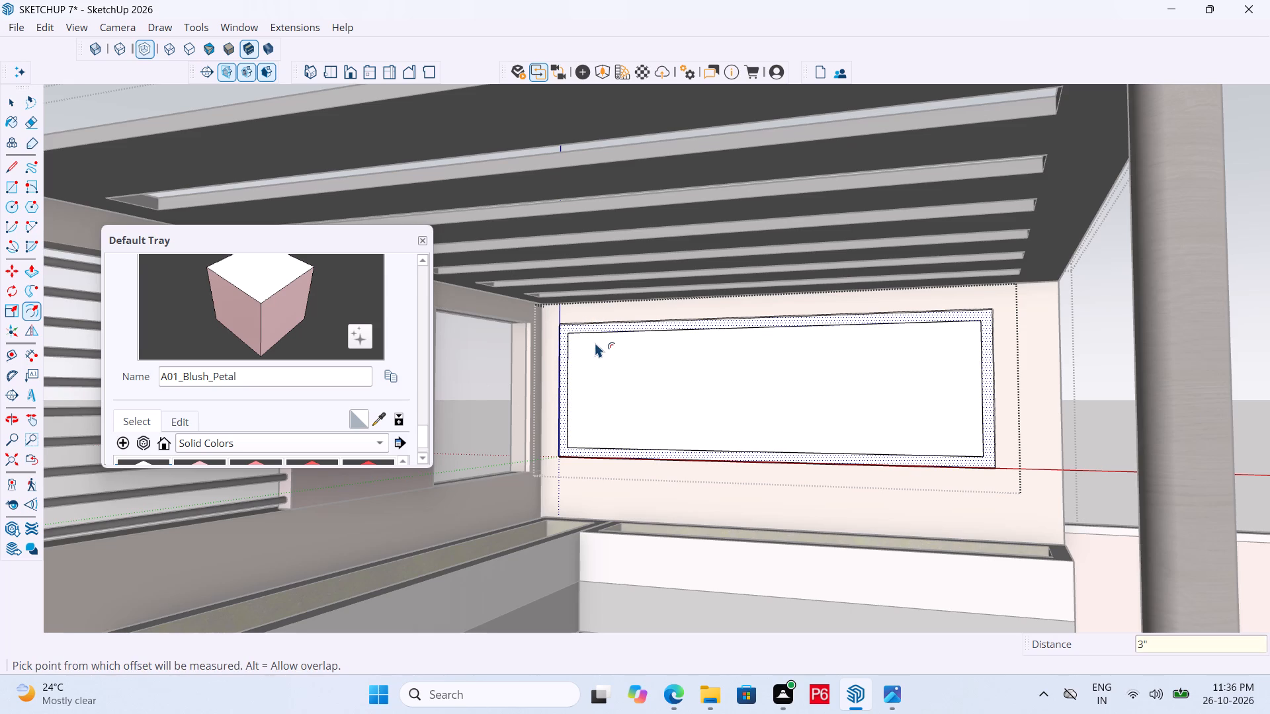
Draw two vertical lines about 3' 5/8" long across the inner face, dividing it into narrow side sections and a wide middle section.
{"action": "middle_click_drag", "start_coordinate": [716, 385], "coordinate": [585, 397]}
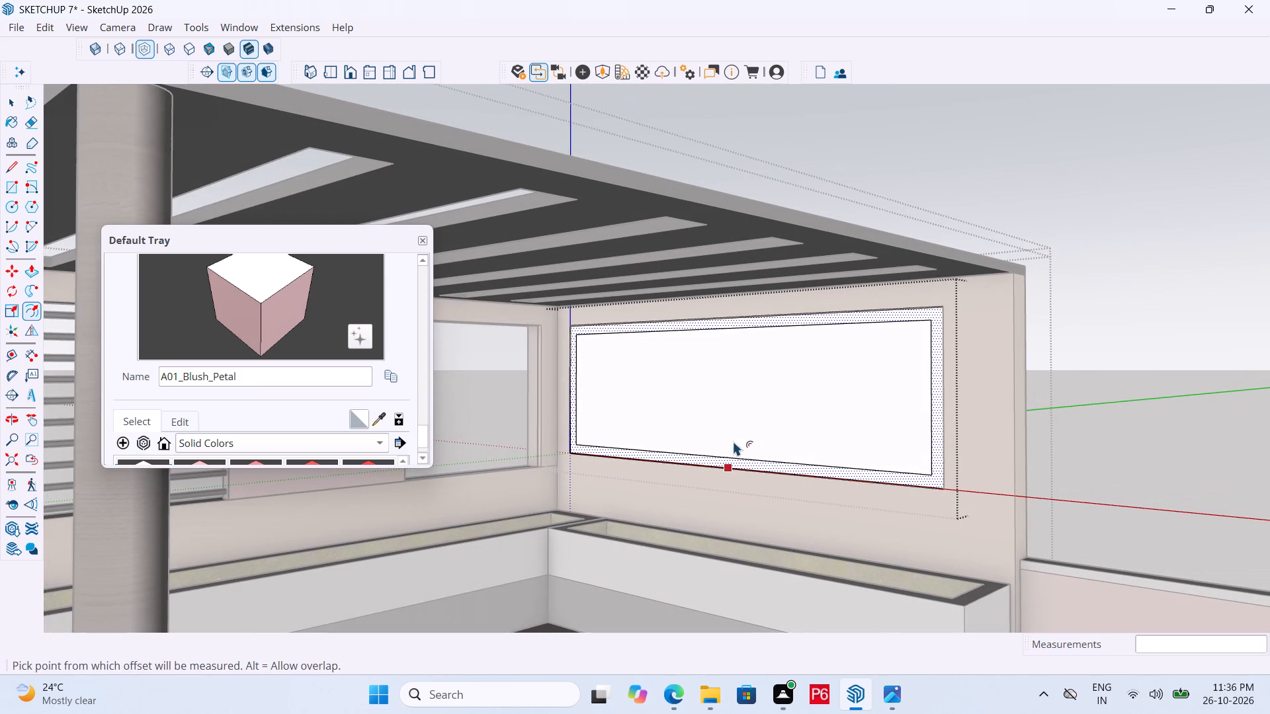
{"action": "scroll", "coordinate": [808, 470], "scroll_direction": "up", "scroll_amount": 4}
{"action": "key", "text": "l"}
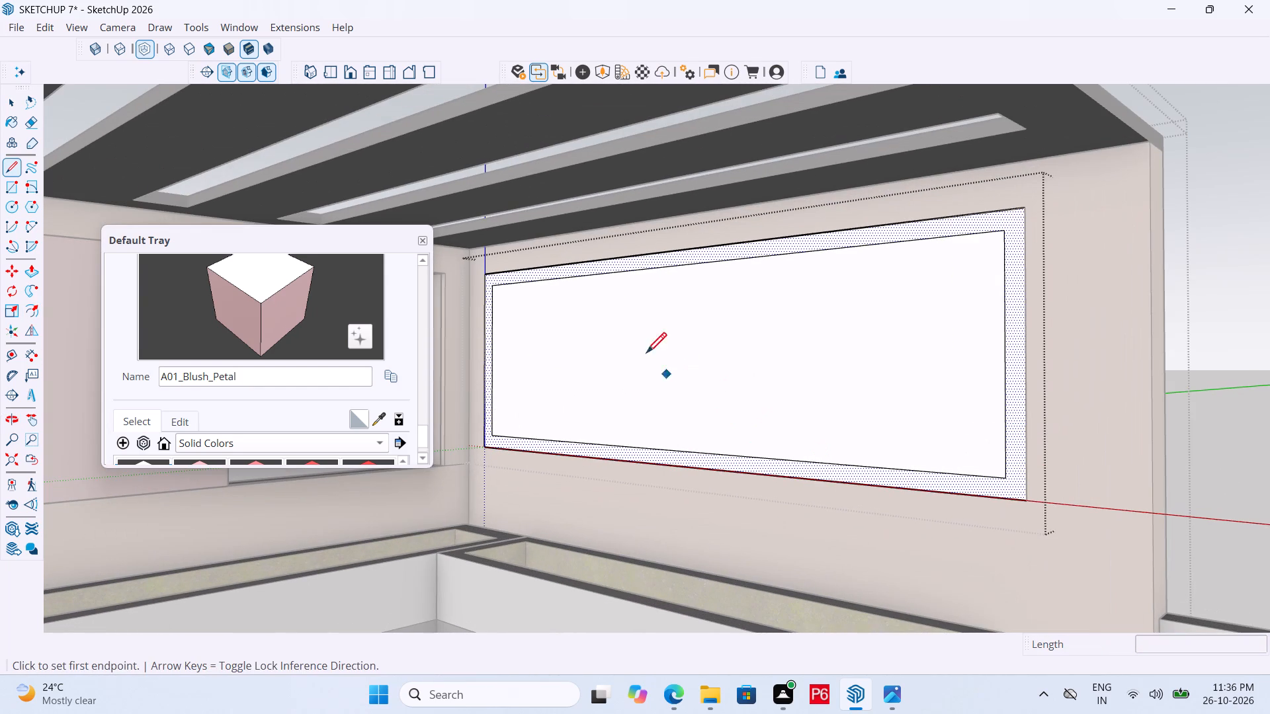
{"action": "left_click", "coordinate": [558, 278]}
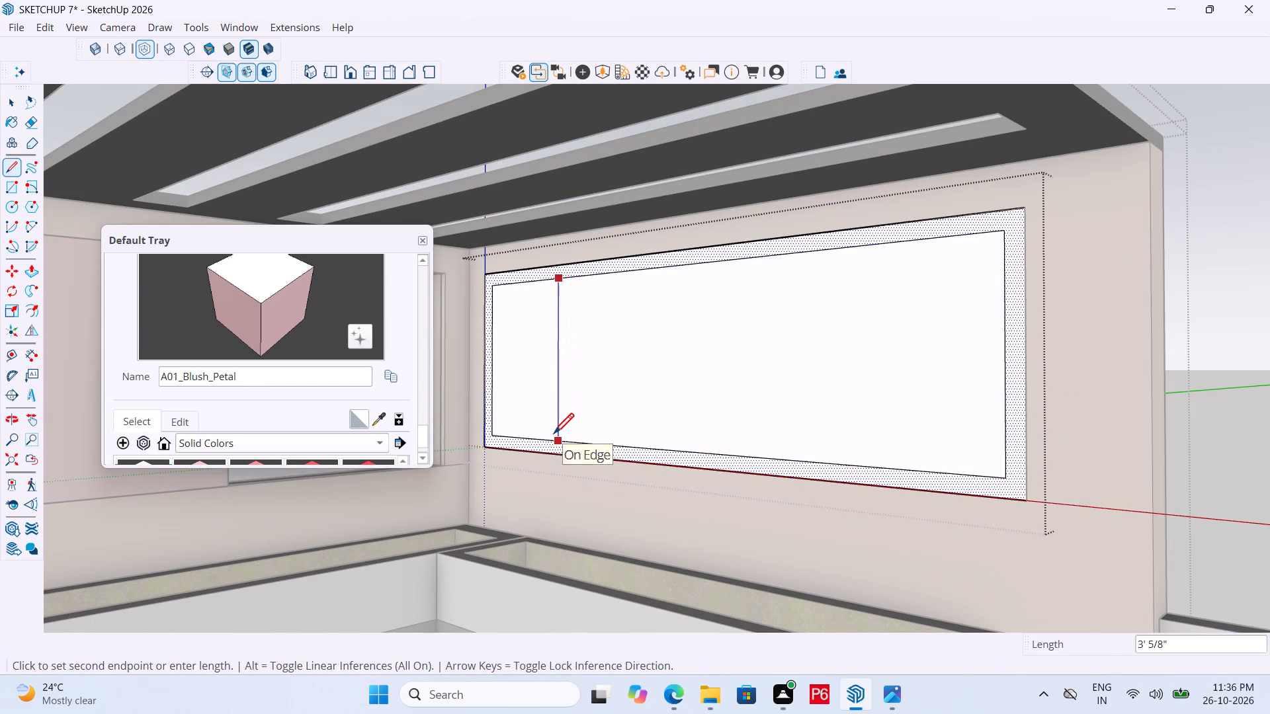
{"action": "left_click", "coordinate": [554, 436]}
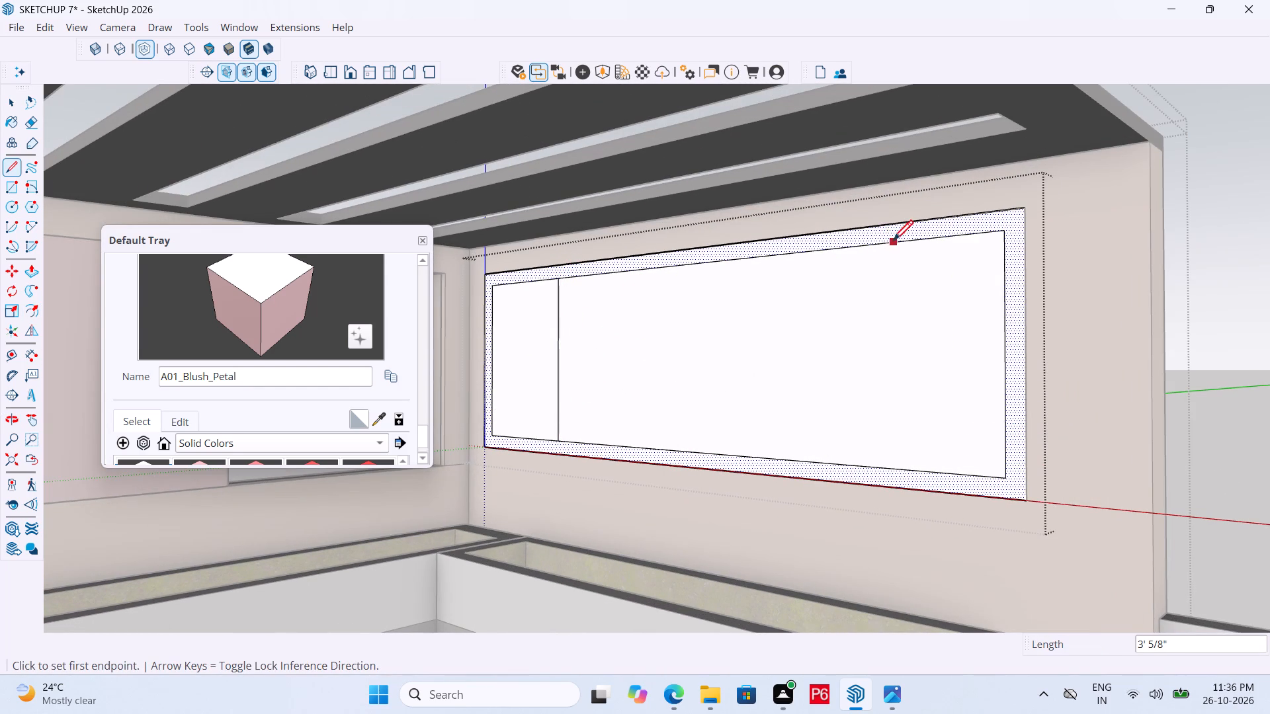
{"action": "left_click_drag", "start_coordinate": [865, 250], "coordinate": [872, 258]}
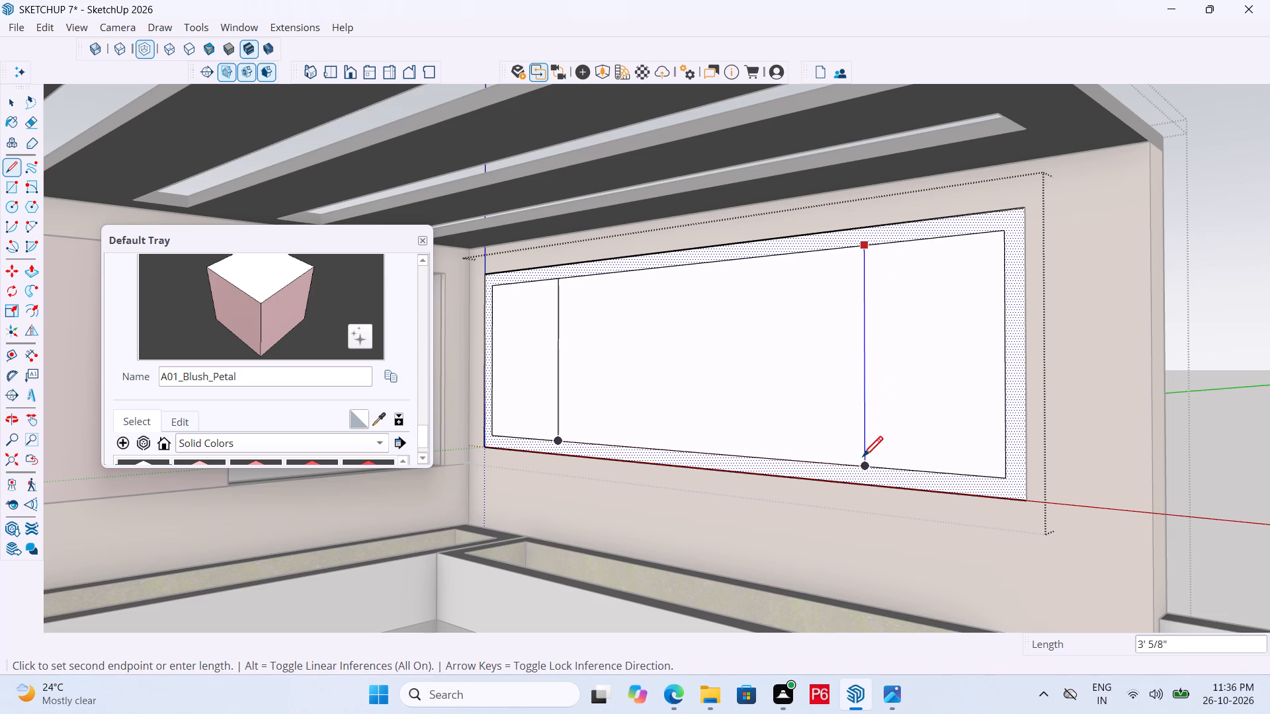
{"action": "left_click", "coordinate": [863, 467]}
{"action": "key", "text": "space"}
{"action": "middle_click_drag", "start_coordinate": [622, 377], "coordinate": [638, 377]}
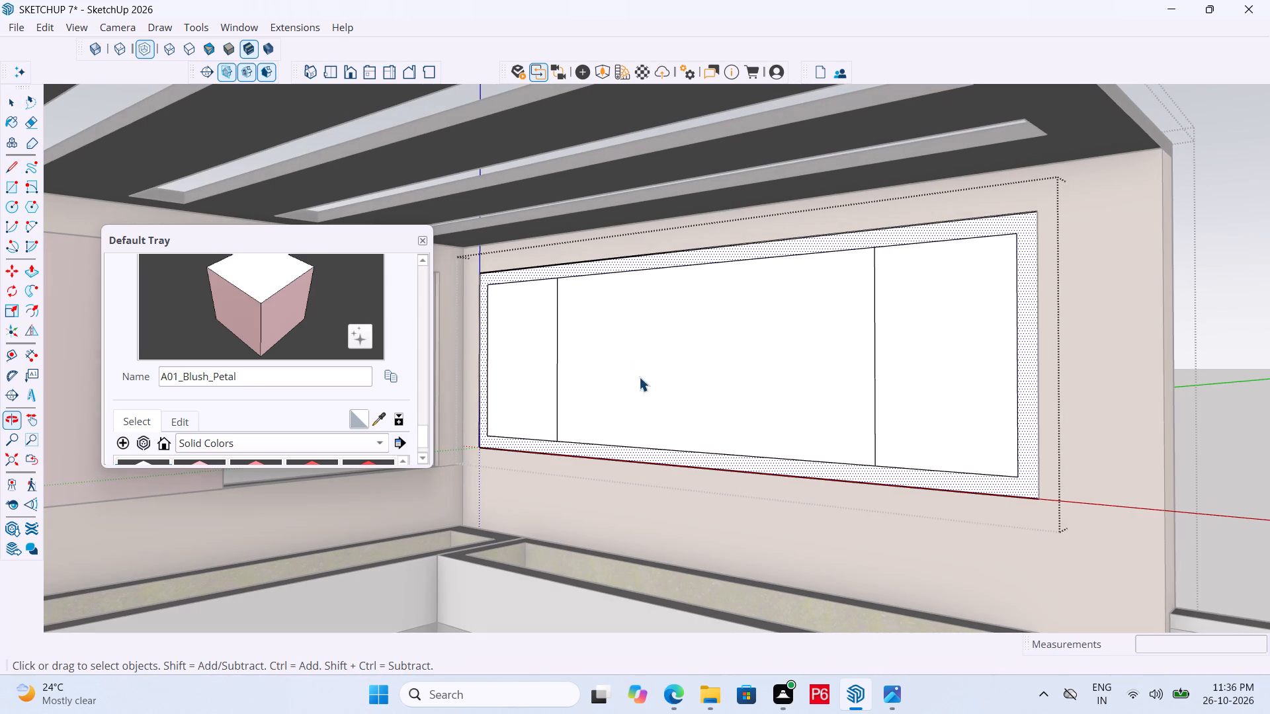
Offset the middle section's outline 3" inward and select the inner face.
{"action": "left_click", "coordinate": [660, 347]}
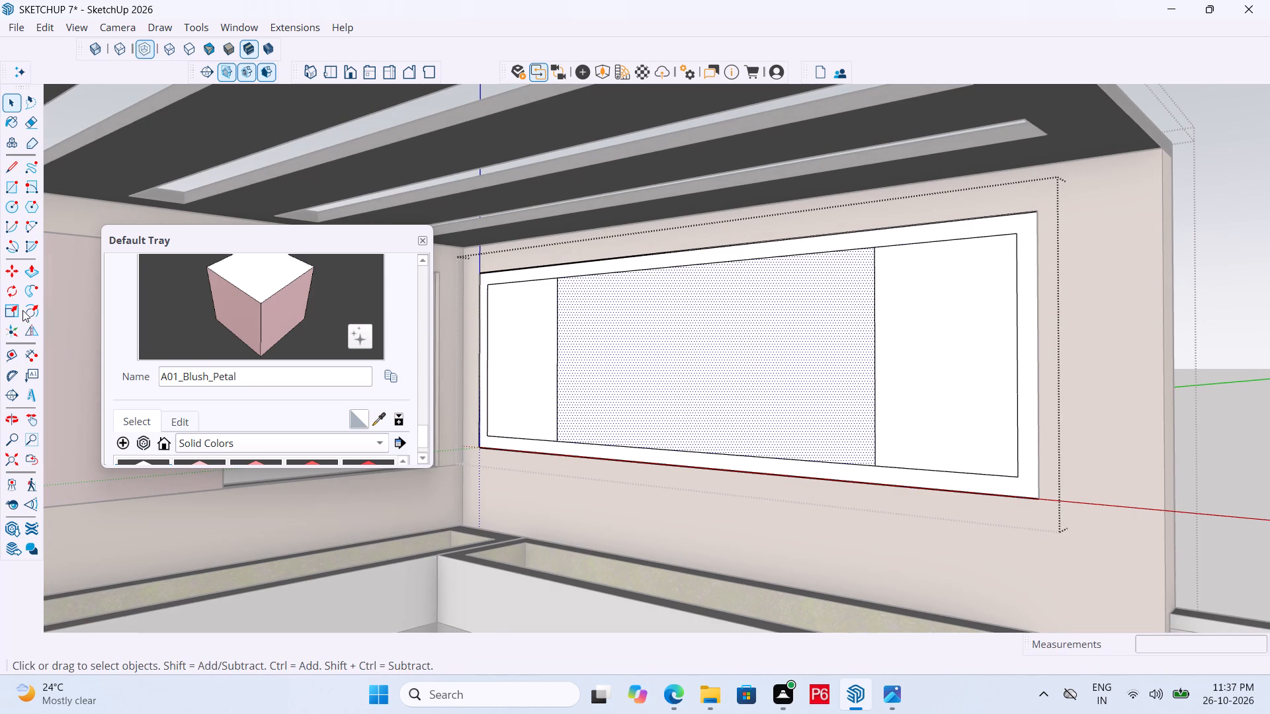
{"action": "left_click", "coordinate": [27, 311]}
{"action": "left_click", "coordinate": [625, 344]}
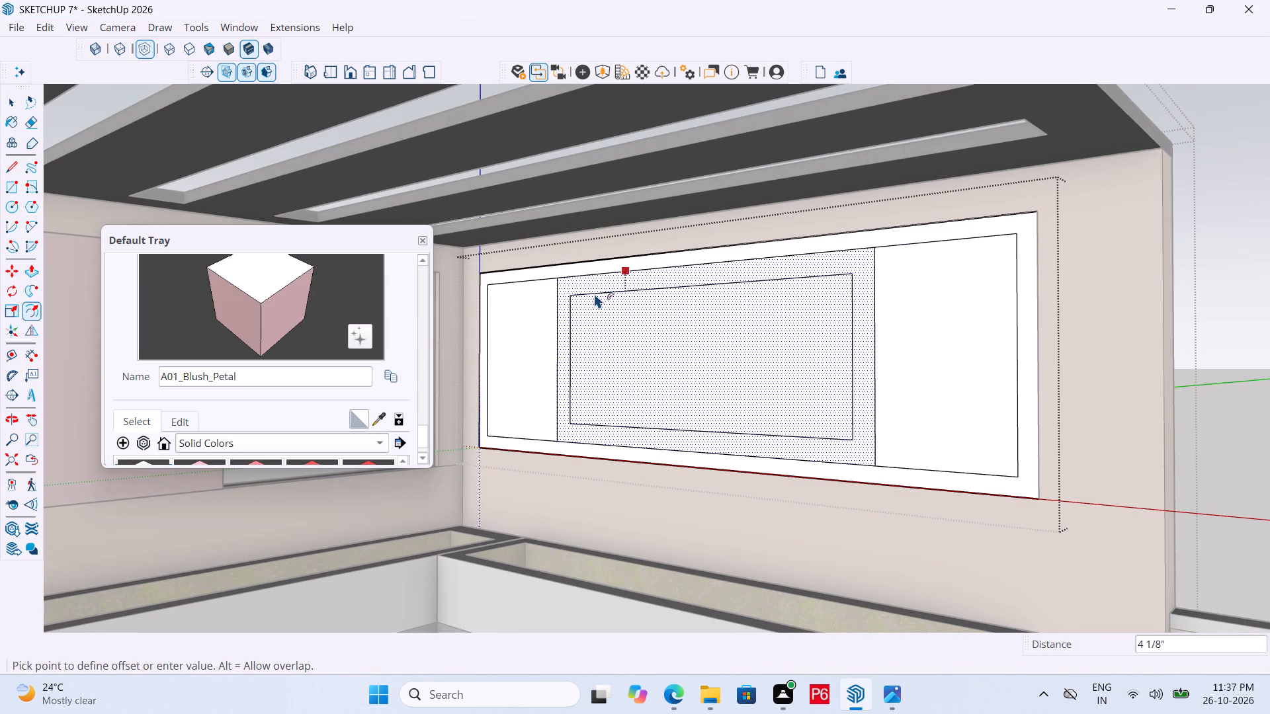
{"action": "type", "text": "3\""}
{"action": "key", "text": "Return"}
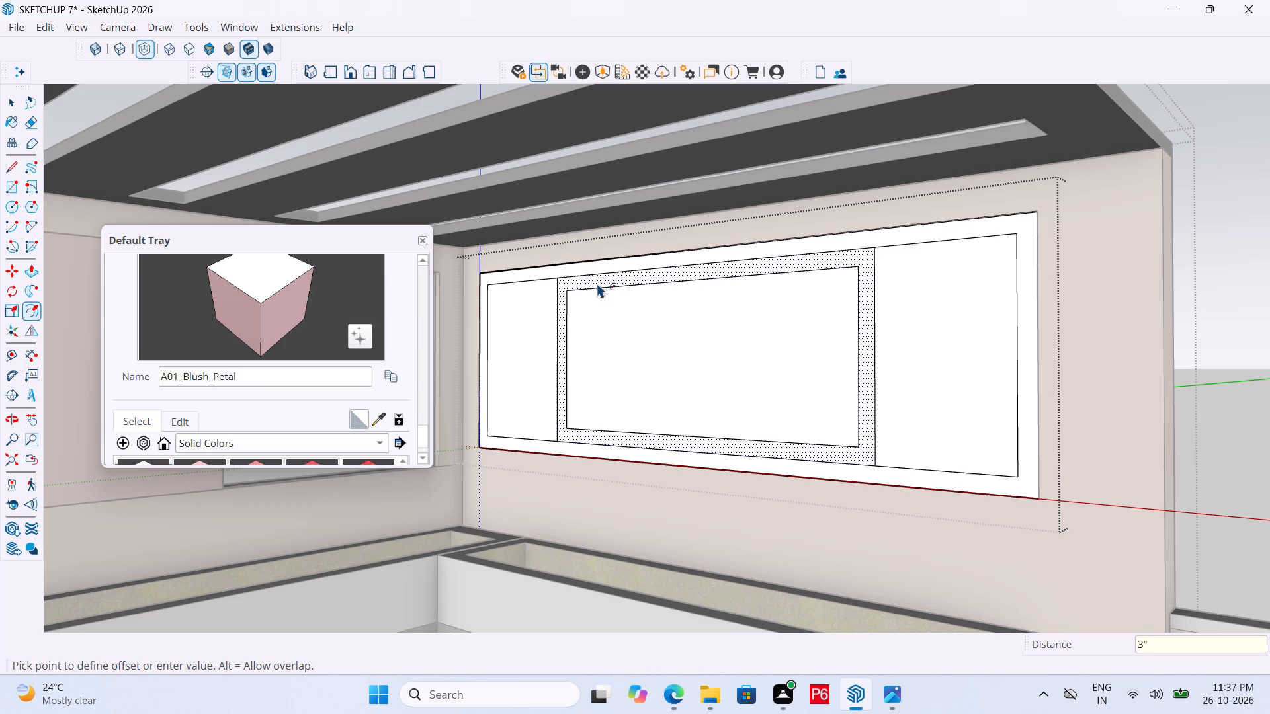
{"action": "middle_click_drag", "start_coordinate": [749, 321], "coordinate": [734, 320]}
{"action": "scroll", "coordinate": [734, 320], "scroll_direction": "up", "scroll_amount": 2}
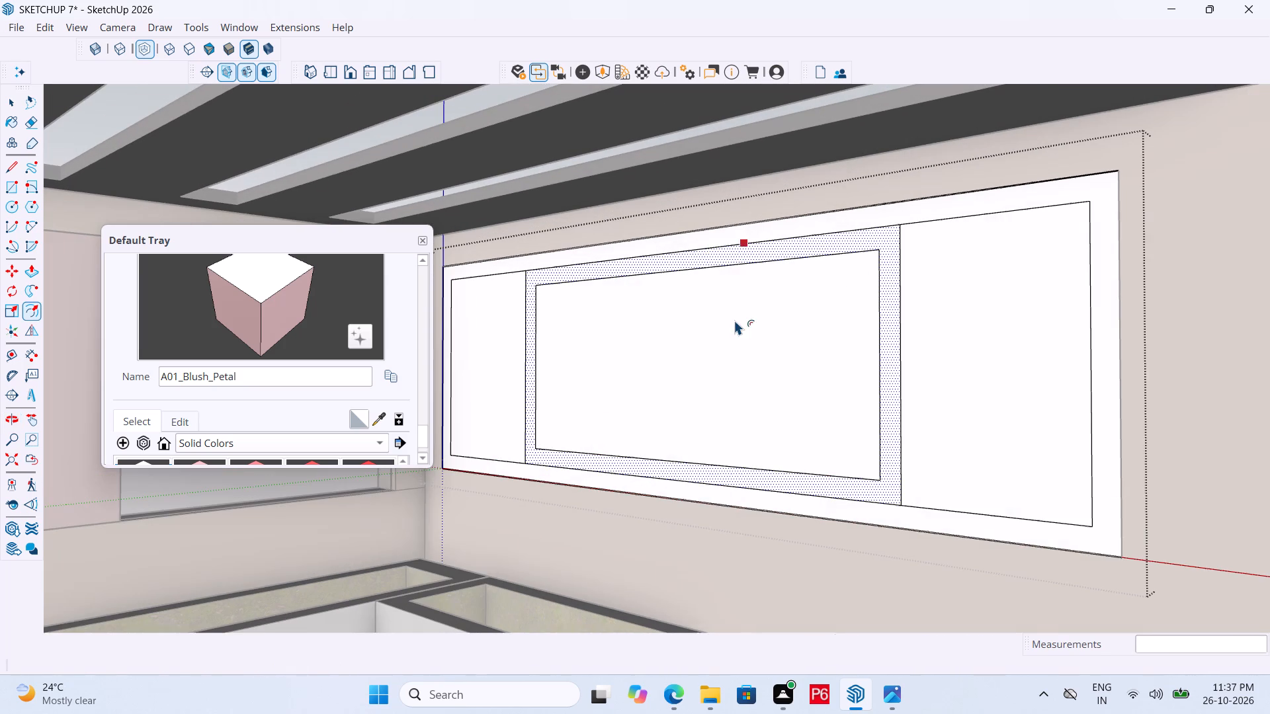
{"action": "key", "text": "space"}
{"action": "left_click", "coordinate": [590, 342]}
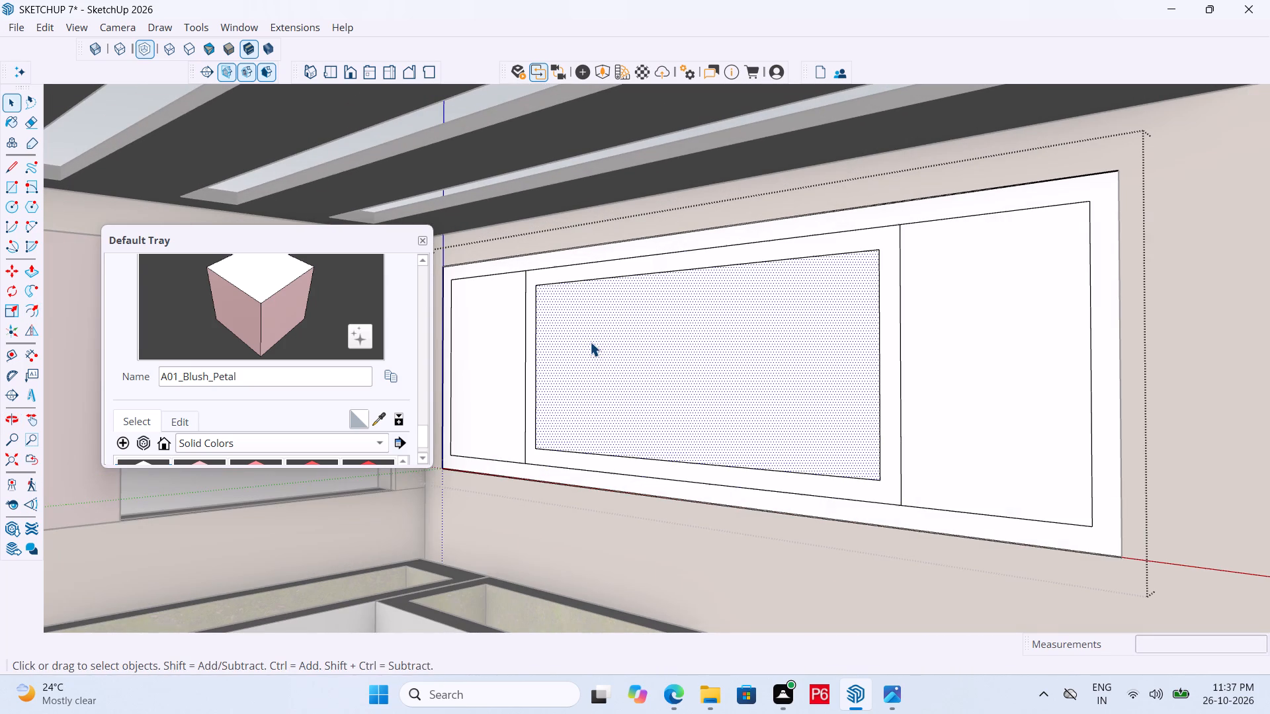
Save the model with the divided window panel.
{"action": "key", "text": "ctrl+s"}
{"action": "key", "text": "ctrl+s"}
{"action": "key", "text": "ctrl+s"}
{"action": "key", "text": "ctrl+s"}
{"action": "key", "text": "ctrl+s"}
{"action": "key", "text": "ctrl+s"}
{"action": "key", "text": "ctrl+s"}
{"action": "key", "text": "ctrl+s"}
{"action": "key", "text": "ctrl+s"}
{"action": "key", "text": "space"}
Examine the divided window panel in its wall opening from inside and outside the corner room.
{"action": "scroll", "coordinate": [691, 344], "scroll_direction": "down", "scroll_amount": 4}
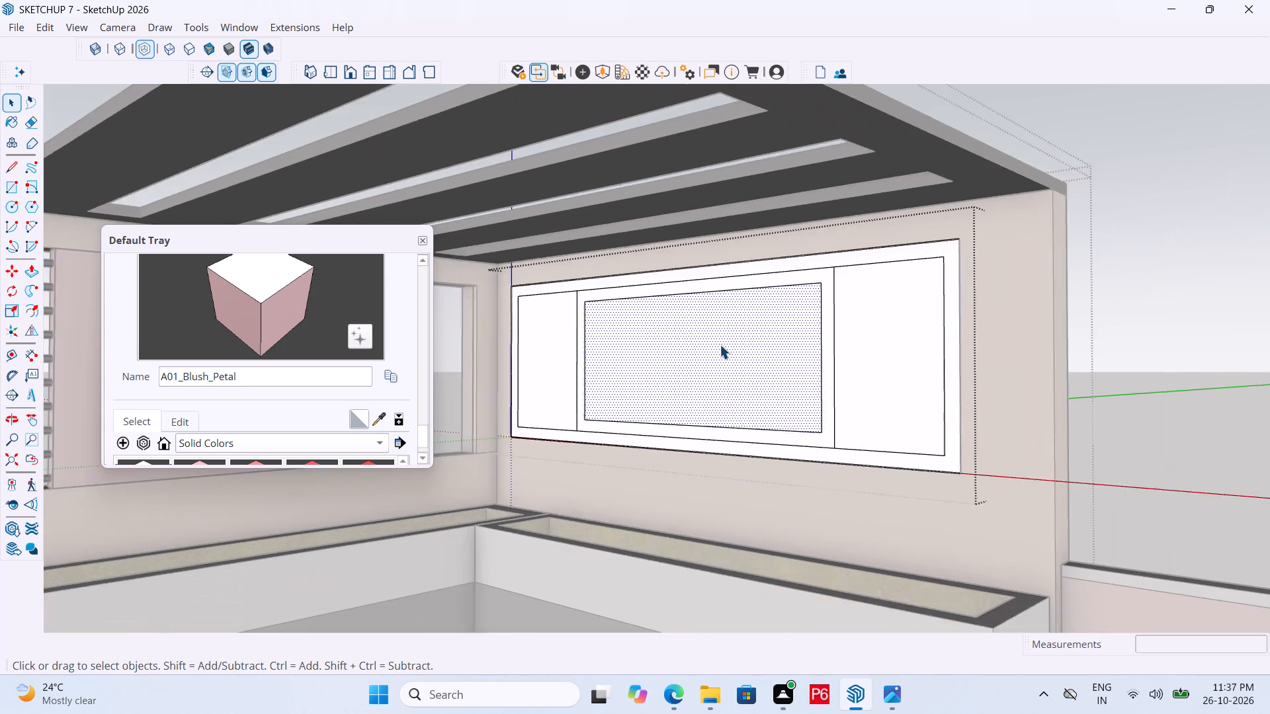
{"action": "scroll", "coordinate": [720, 344], "scroll_direction": "down", "scroll_amount": 1}
{"action": "scroll", "coordinate": [864, 353], "scroll_direction": "down", "scroll_amount": 6}
{"action": "scroll", "coordinate": [915, 381], "scroll_direction": "down", "scroll_amount": 6}
{"action": "scroll", "coordinate": [889, 387], "scroll_direction": "up", "scroll_amount": 5}
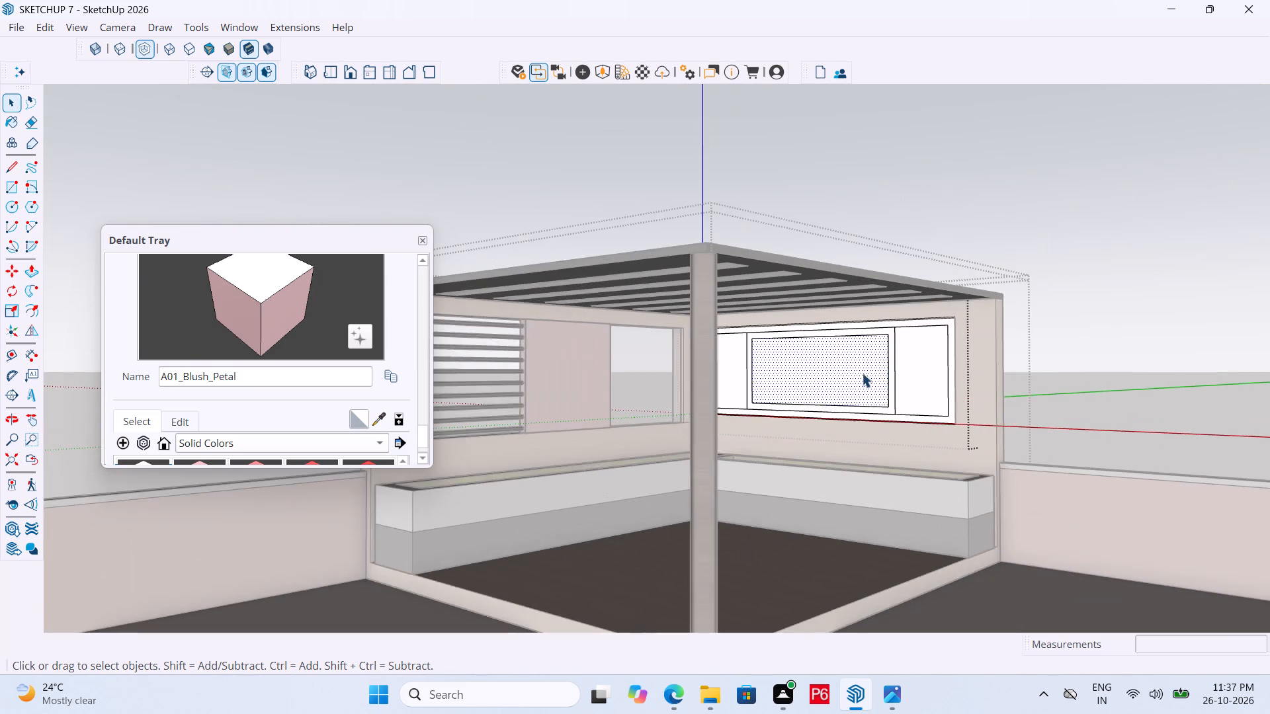
{"action": "scroll", "coordinate": [834, 349], "scroll_direction": "up", "scroll_amount": 9}
{"action": "middle_click_drag", "start_coordinate": [834, 352], "coordinate": [338, 361]}
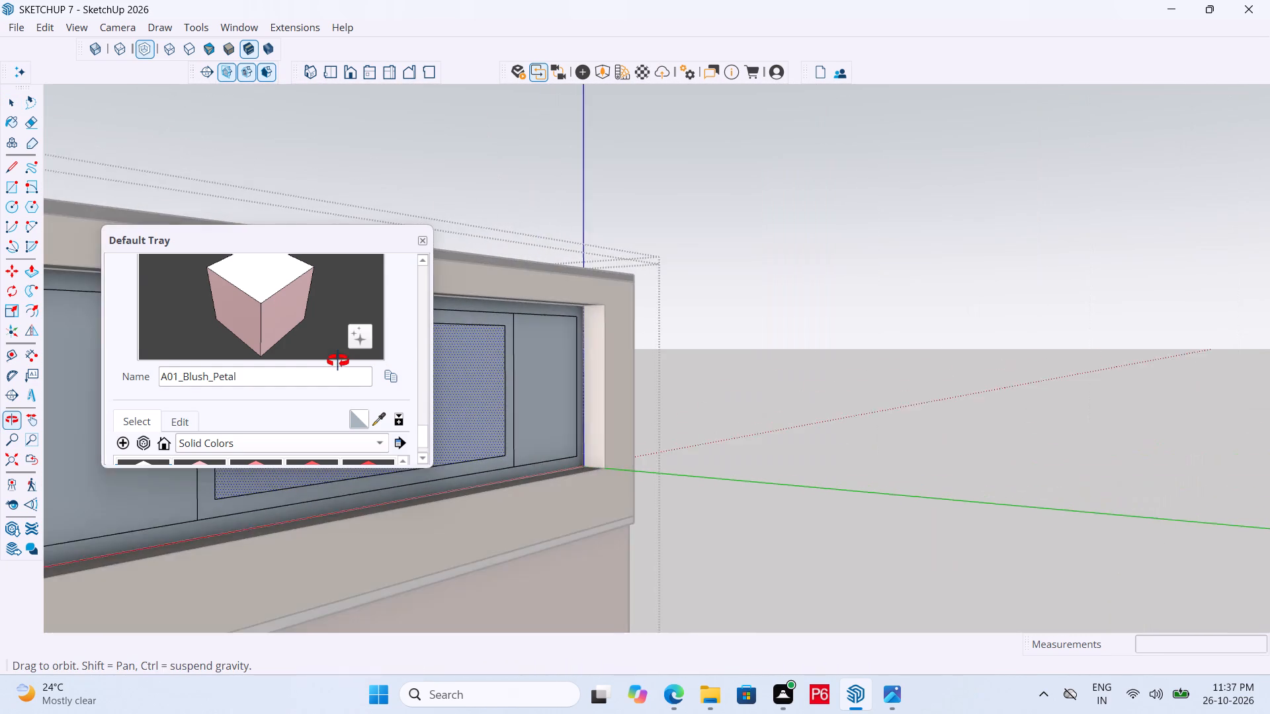
{"action": "middle_click_drag", "start_coordinate": [338, 361], "coordinate": [448, 374]}
{"action": "scroll", "coordinate": [1015, 351], "scroll_direction": "down", "scroll_amount": 6}
{"action": "scroll", "coordinate": [821, 379], "scroll_direction": "down", "scroll_amount": 5}
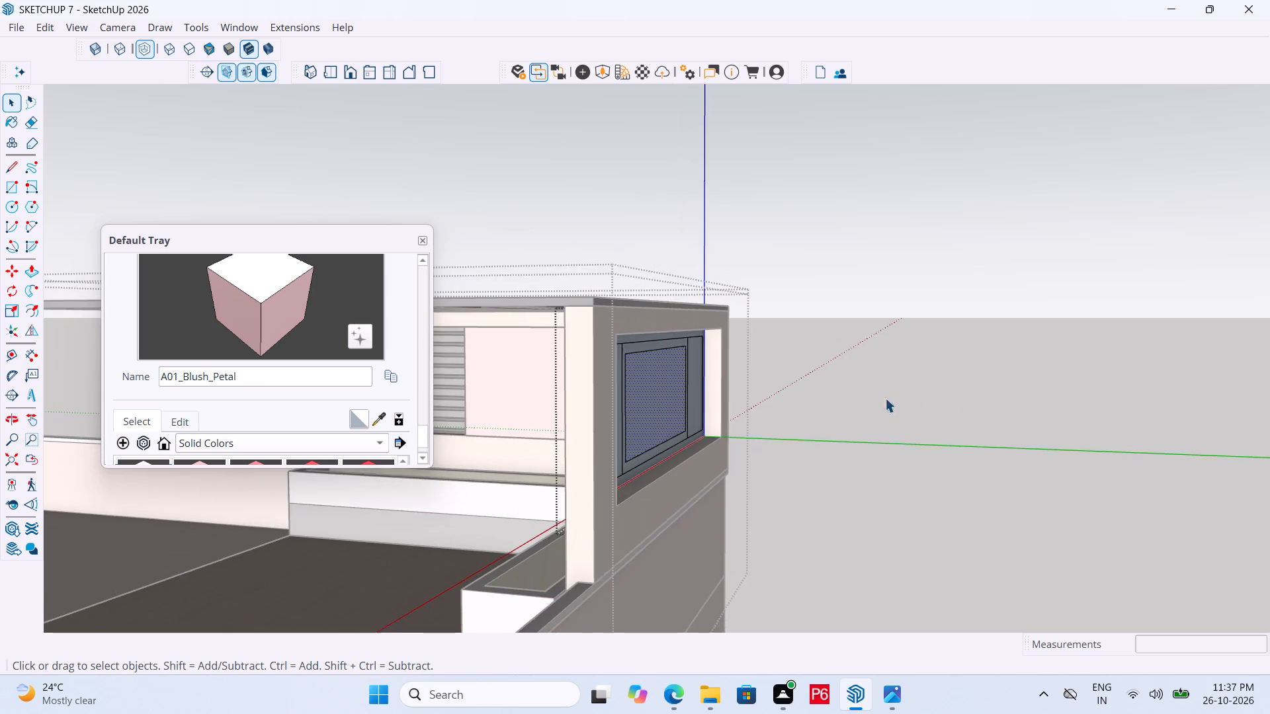
{"action": "middle_click_drag", "start_coordinate": [580, 406], "coordinate": [507, 405]}
{"action": "scroll", "coordinate": [446, 405], "scroll_direction": "up", "scroll_amount": 5}
{"action": "scroll", "coordinate": [671, 390], "scroll_direction": "up", "scroll_amount": 4}
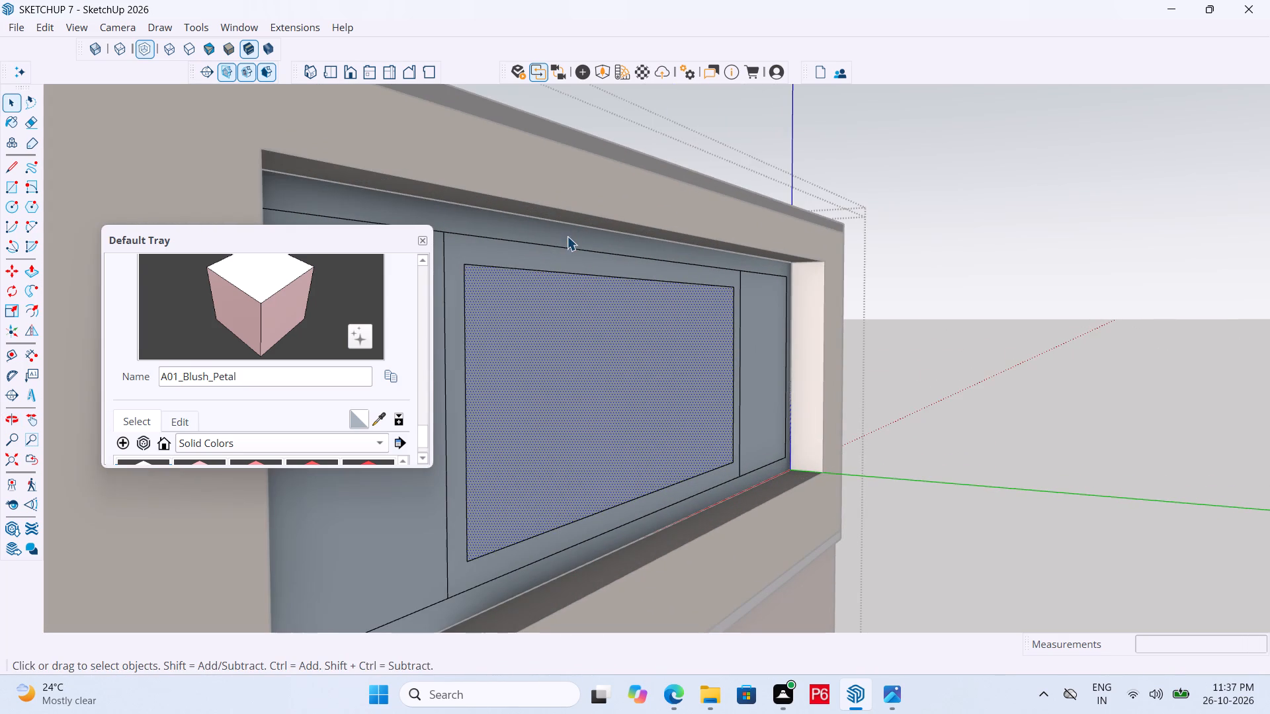
{"action": "left_click", "coordinate": [566, 238]}
{"action": "key", "text": "p"}
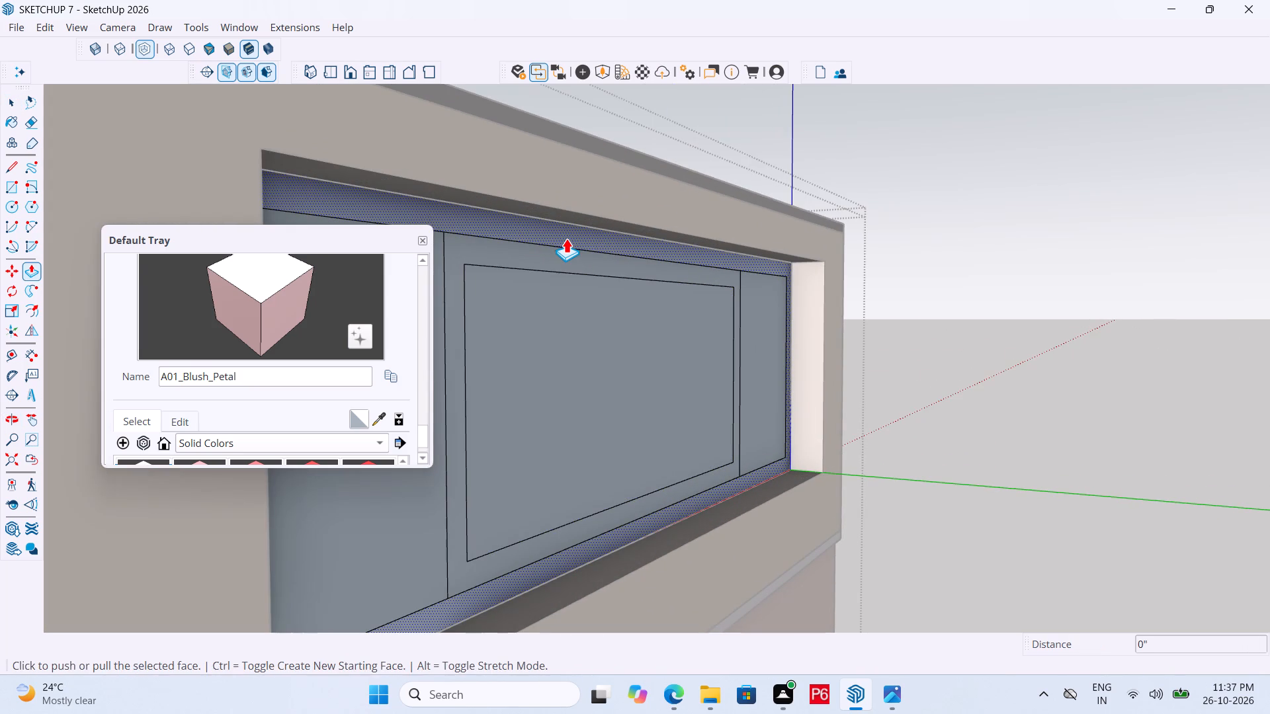
{"action": "scroll", "coordinate": [921, 263], "scroll_direction": "down", "scroll_amount": 5}
{"action": "scroll", "coordinate": [784, 345], "scroll_direction": "down", "scroll_amount": 4}
{"action": "middle_click_drag", "start_coordinate": [667, 385], "coordinate": [552, 403]}
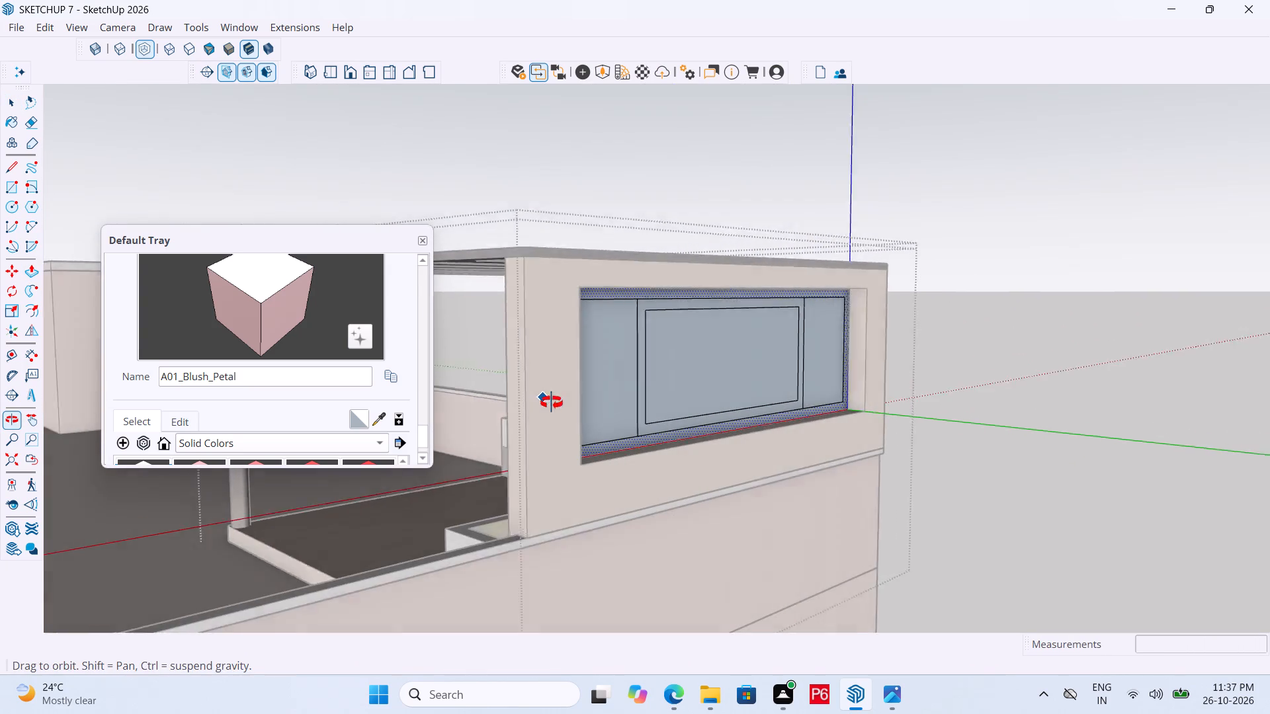
{"action": "middle_click_drag", "start_coordinate": [552, 403], "coordinate": [515, 413]}
{"action": "scroll", "coordinate": [211, 378], "scroll_direction": "up", "scroll_amount": 4}
{"action": "scroll", "coordinate": [232, 349], "scroll_direction": "down", "scroll_amount": 6}
{"action": "scroll", "coordinate": [311, 417], "scroll_direction": "down", "scroll_amount": 5}
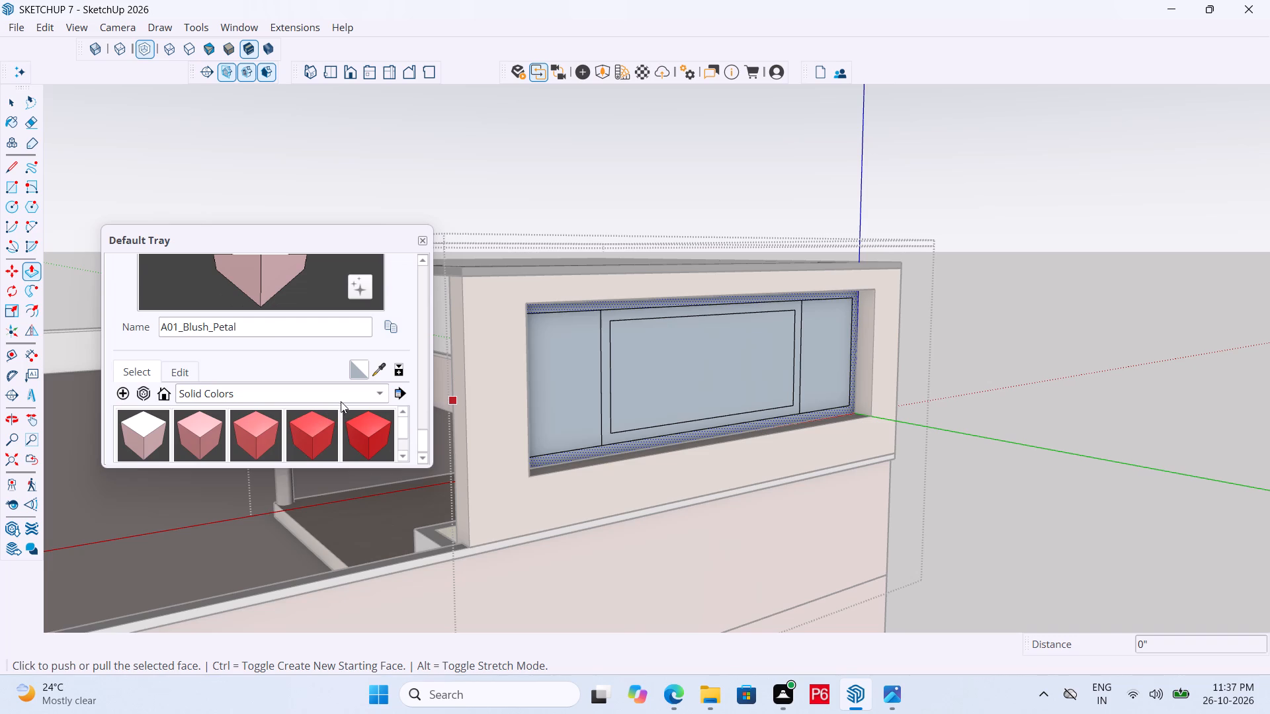
Paint the window panel's outer frame border with Plywood_01_1K from the Wood materials.
{"action": "left_click", "coordinate": [320, 397]}
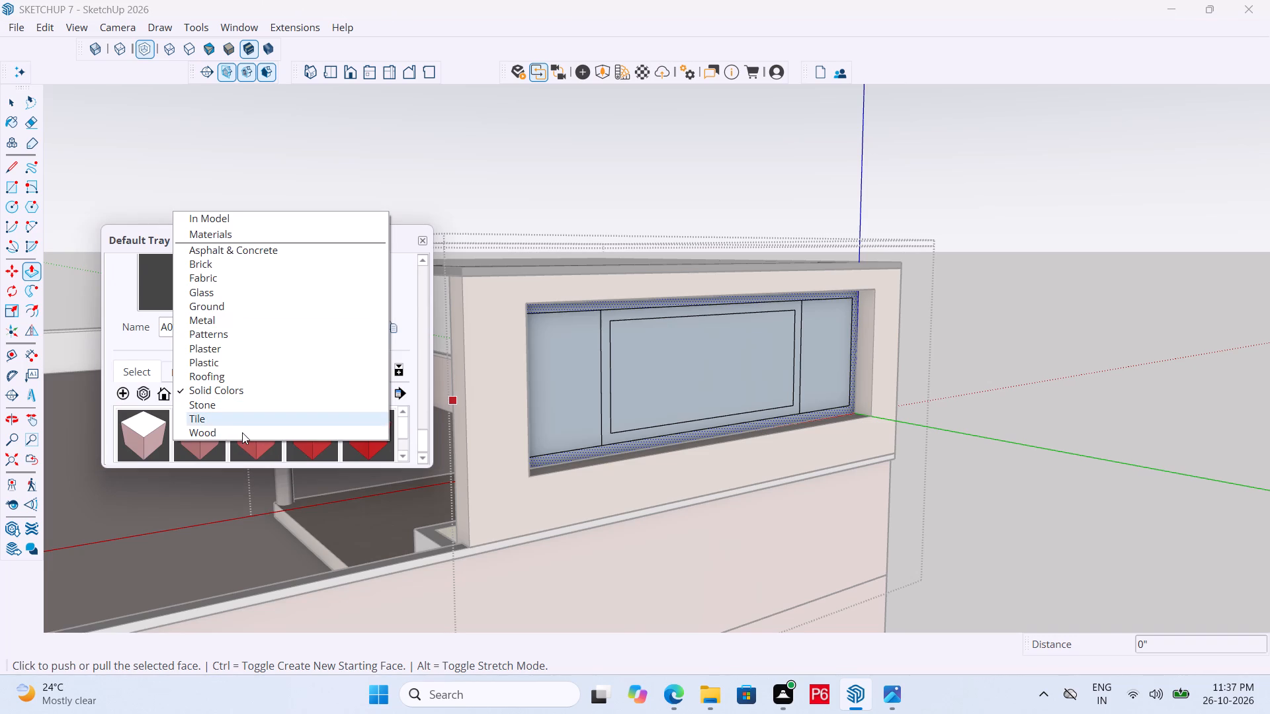
{"action": "left_click", "coordinate": [242, 432]}
{"action": "left_click", "coordinate": [140, 426]}
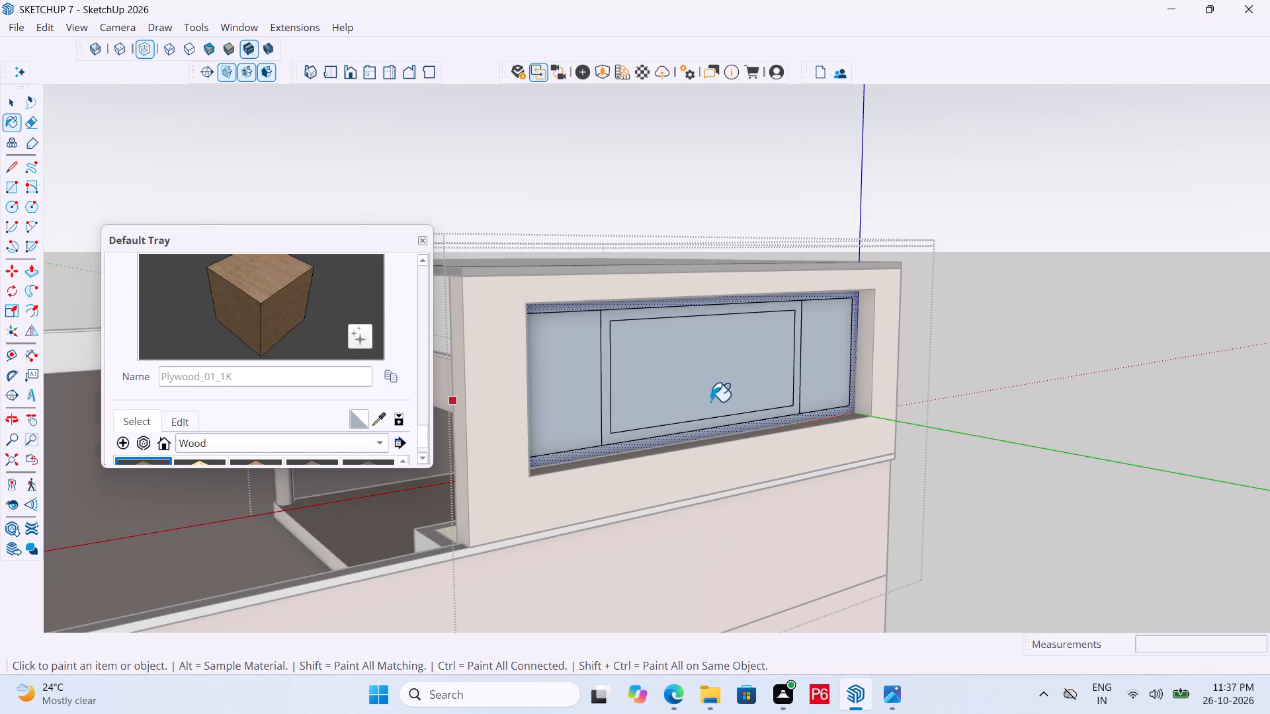
{"action": "scroll", "coordinate": [631, 456], "scroll_direction": "up", "scroll_amount": 5}
{"action": "left_click", "coordinate": [616, 440]}
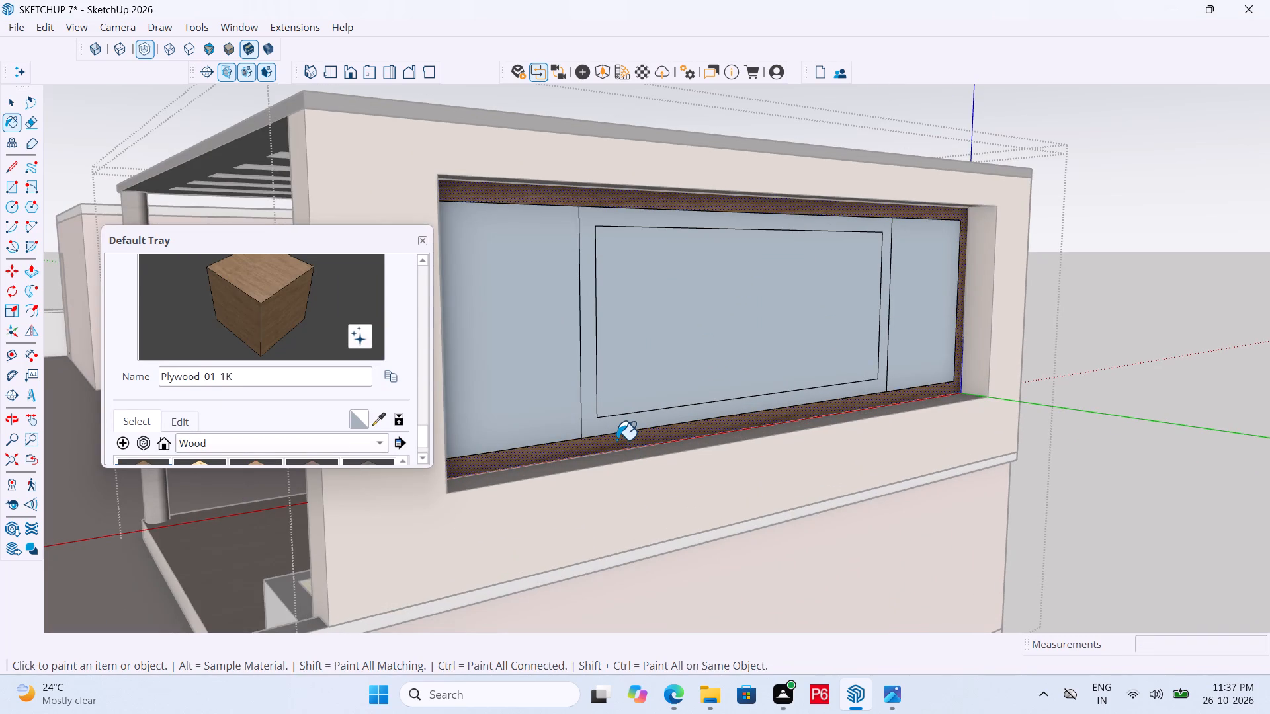
Save the model with the wood-painted window frame border.
{"action": "key", "text": "ctrl+s"}
Group the window panel's outer wood frame border together with its edges.
{"action": "key", "text": "space"}
{"action": "double_click", "coordinate": [590, 445]}
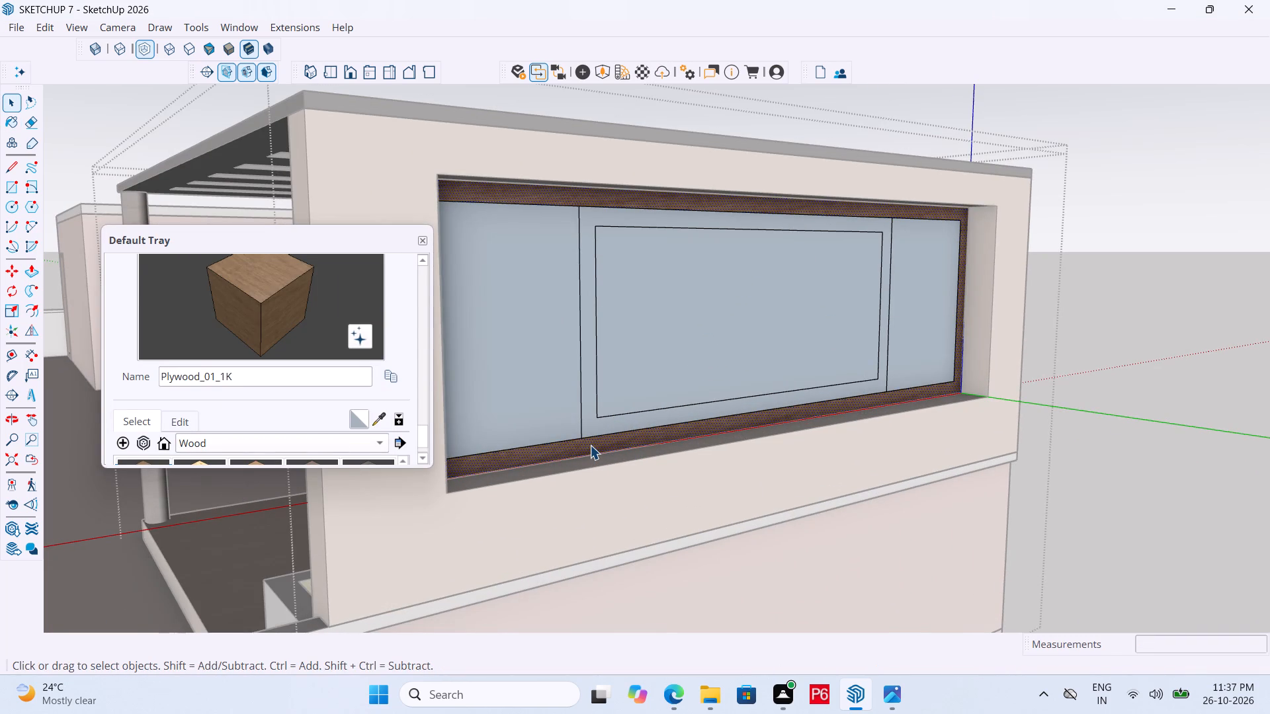
{"action": "left_click", "coordinate": [595, 450]}
{"action": "triple_click", "coordinate": [597, 448]}
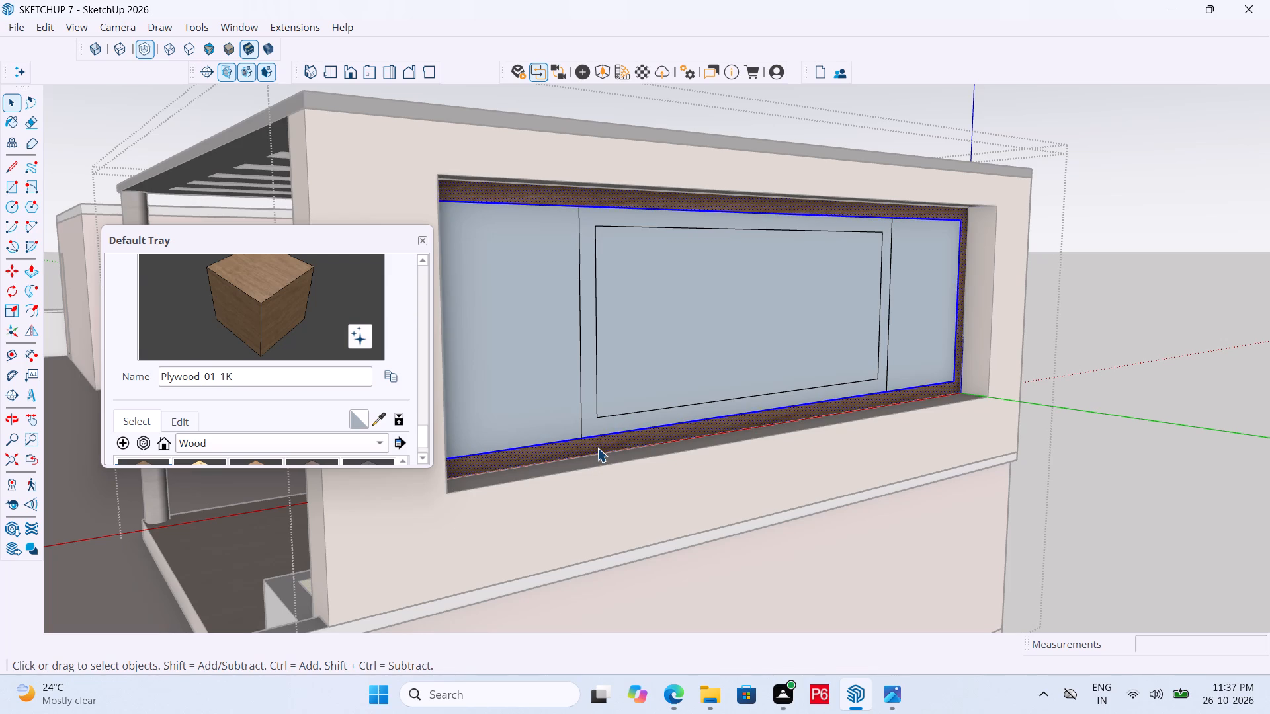
{"action": "scroll", "coordinate": [700, 432], "scroll_direction": "up", "scroll_amount": 2}
{"action": "scroll", "coordinate": [818, 416], "scroll_direction": "up", "scroll_amount": 4}
{"action": "double_click", "coordinate": [823, 409]}
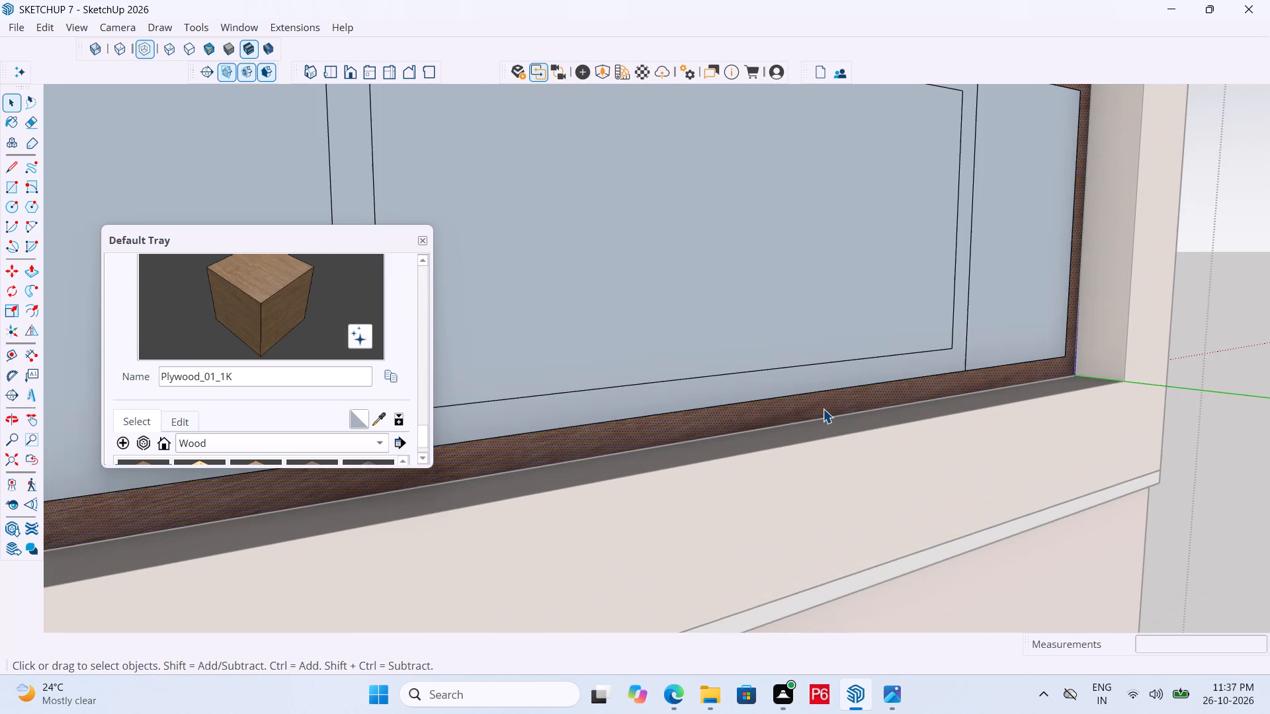
{"action": "double_click", "coordinate": [823, 406]}
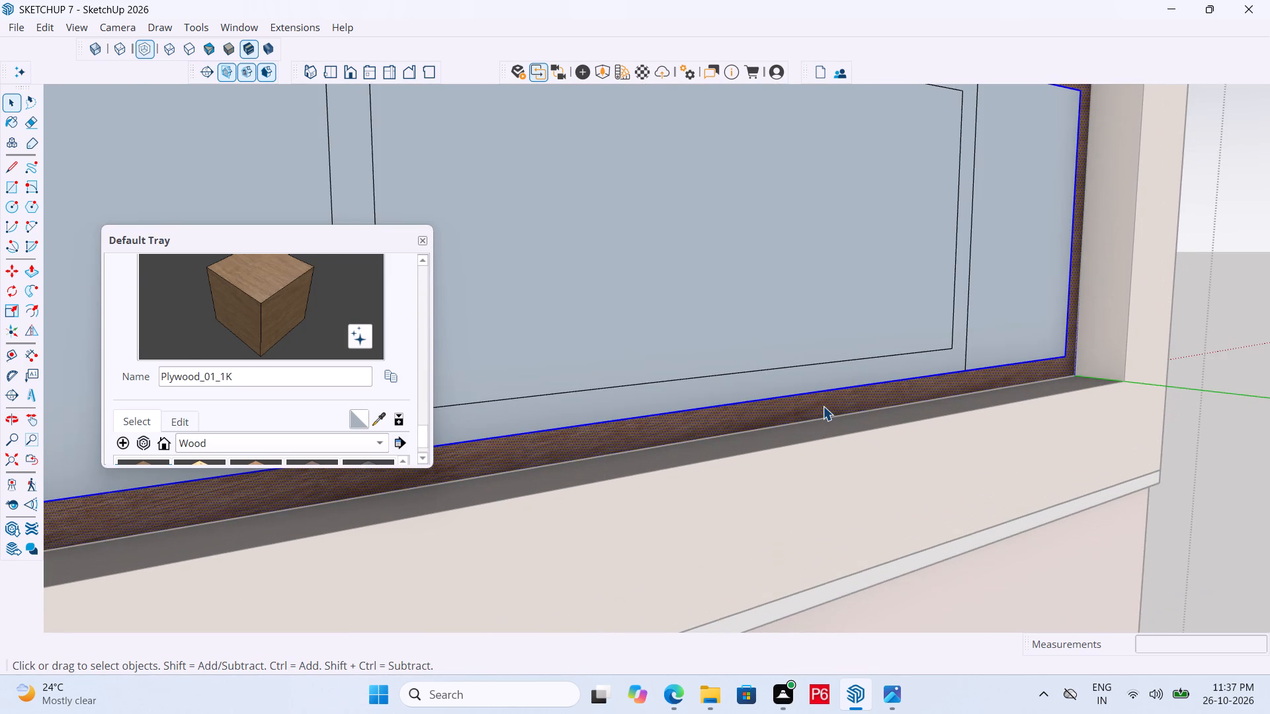
{"action": "right_click", "coordinate": [823, 406]}
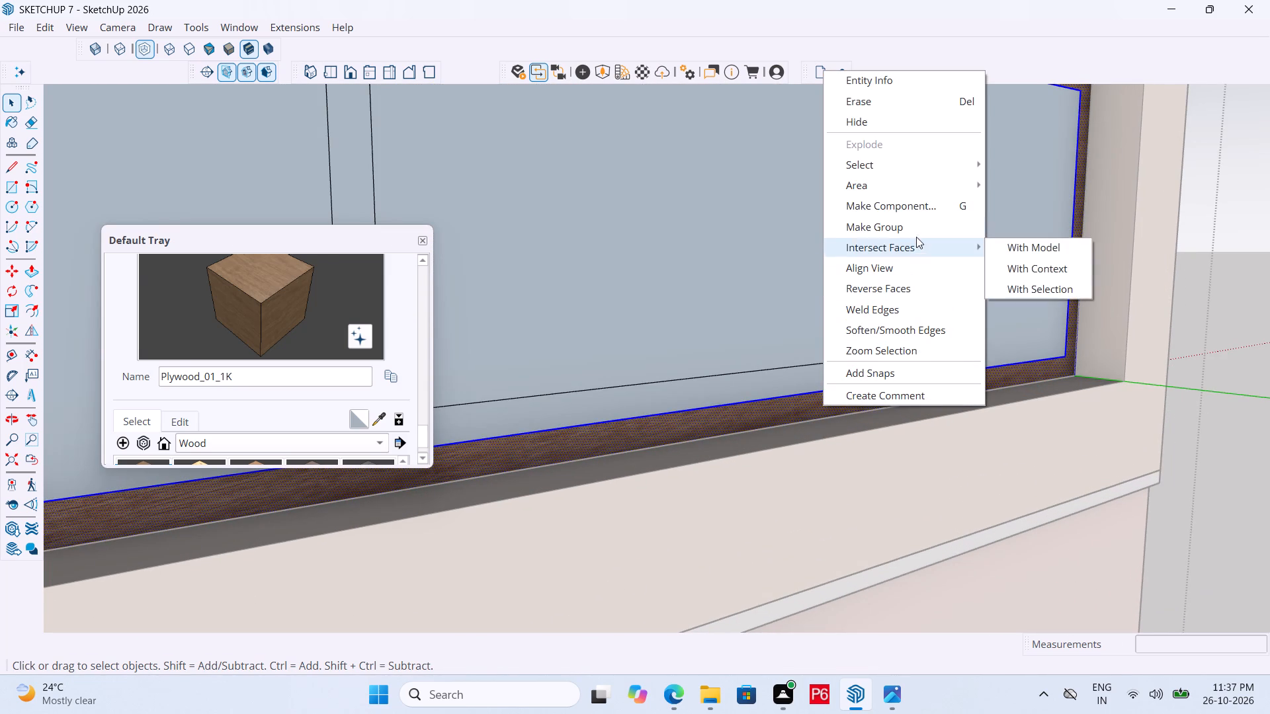
{"action": "left_click", "coordinate": [917, 233]}
{"action": "scroll", "coordinate": [786, 329], "scroll_direction": "down", "scroll_amount": 4}
{"action": "scroll", "coordinate": [701, 355], "scroll_direction": "up", "scroll_amount": 3}
{"action": "key", "text": "space"}
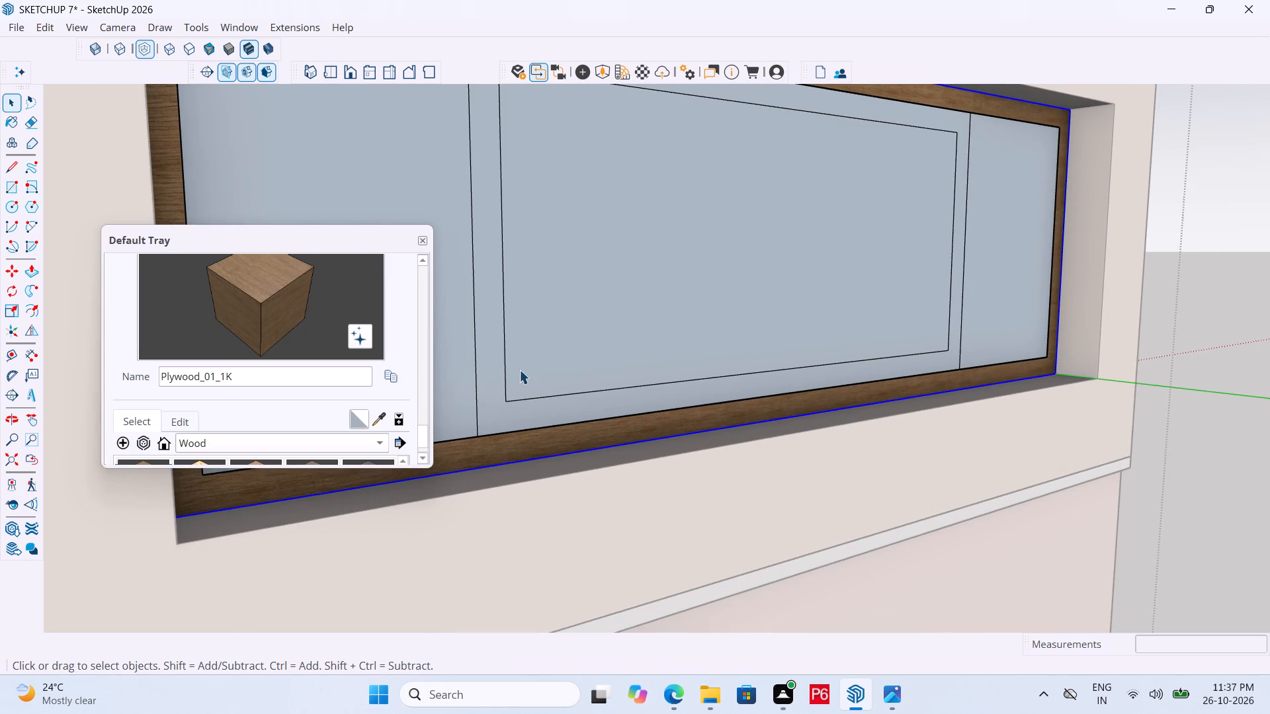
Paint the middle section's border with Wood_Floor_12_1K from the Wood materials, on both its outside and room-side faces.
{"action": "scroll", "coordinate": [683, 383], "scroll_direction": "down", "scroll_amount": 5}
{"action": "left_click", "coordinate": [561, 364]}
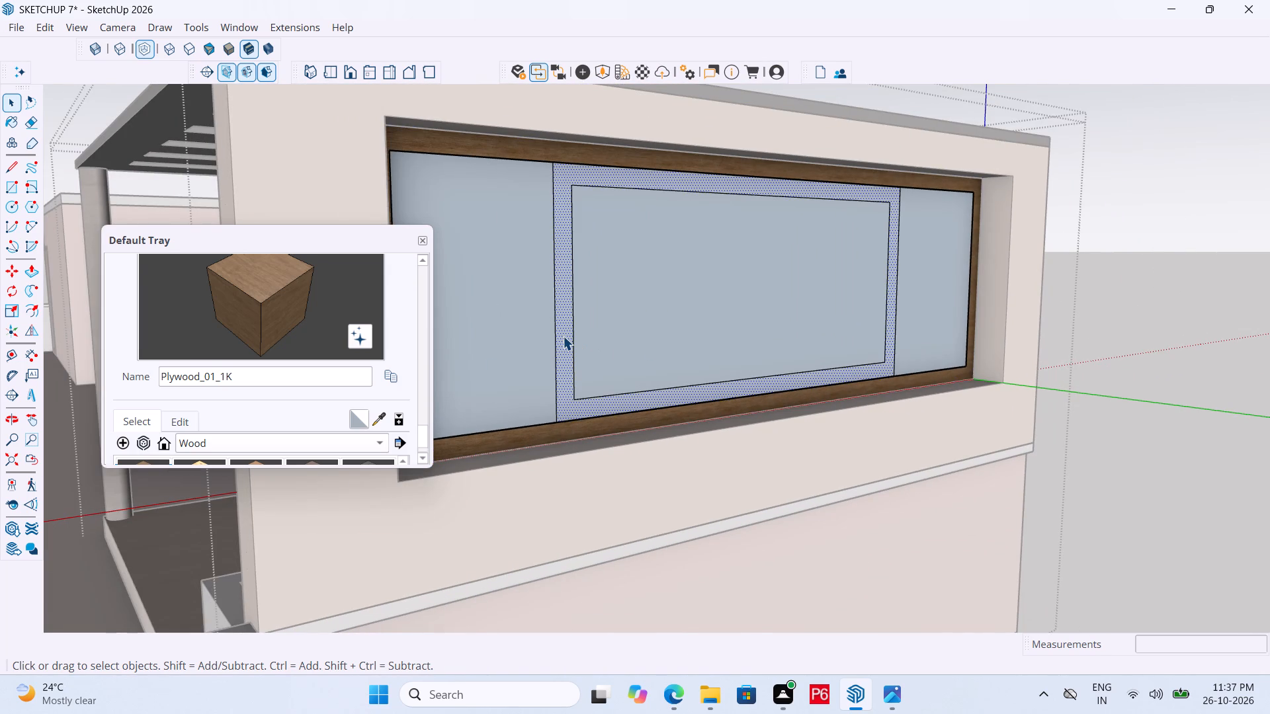
{"action": "double_click", "coordinate": [563, 336]}
{"action": "scroll", "coordinate": [220, 424], "scroll_direction": "down", "scroll_amount": 3}
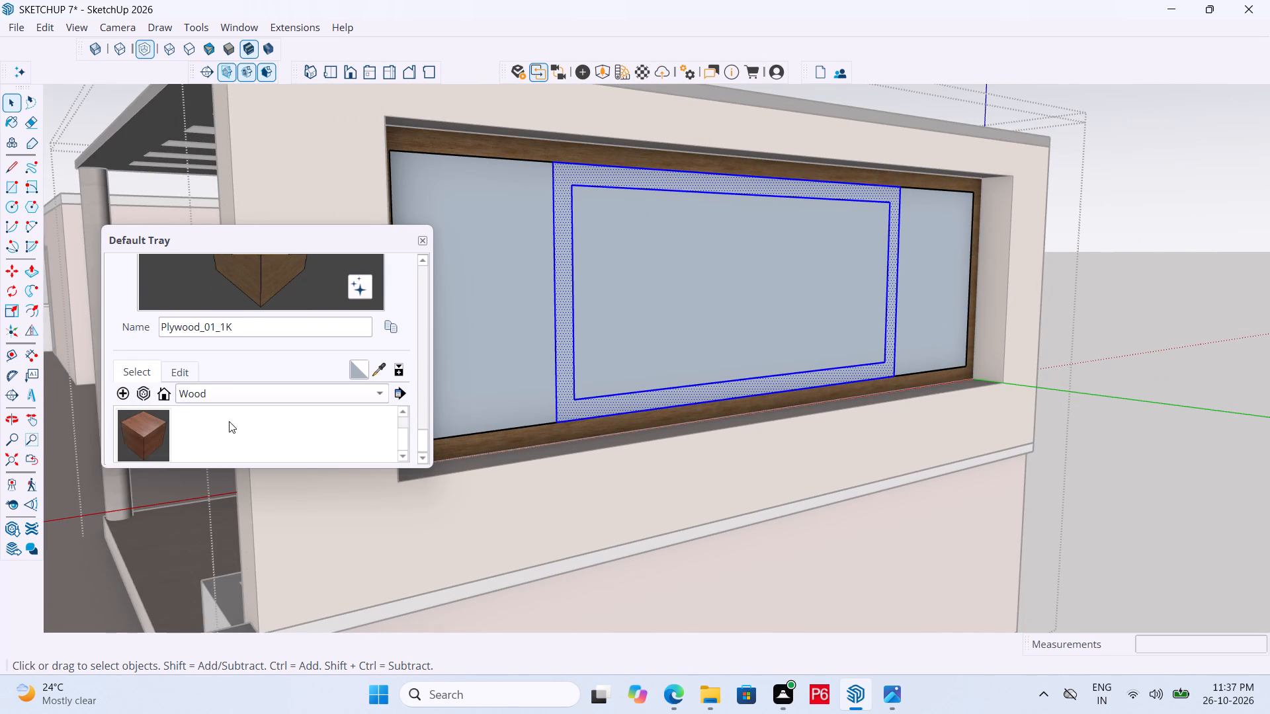
{"action": "scroll", "coordinate": [236, 421], "scroll_direction": "up", "scroll_amount": 1}
{"action": "left_click", "coordinate": [306, 430]}
{"action": "left_click", "coordinate": [569, 339]}
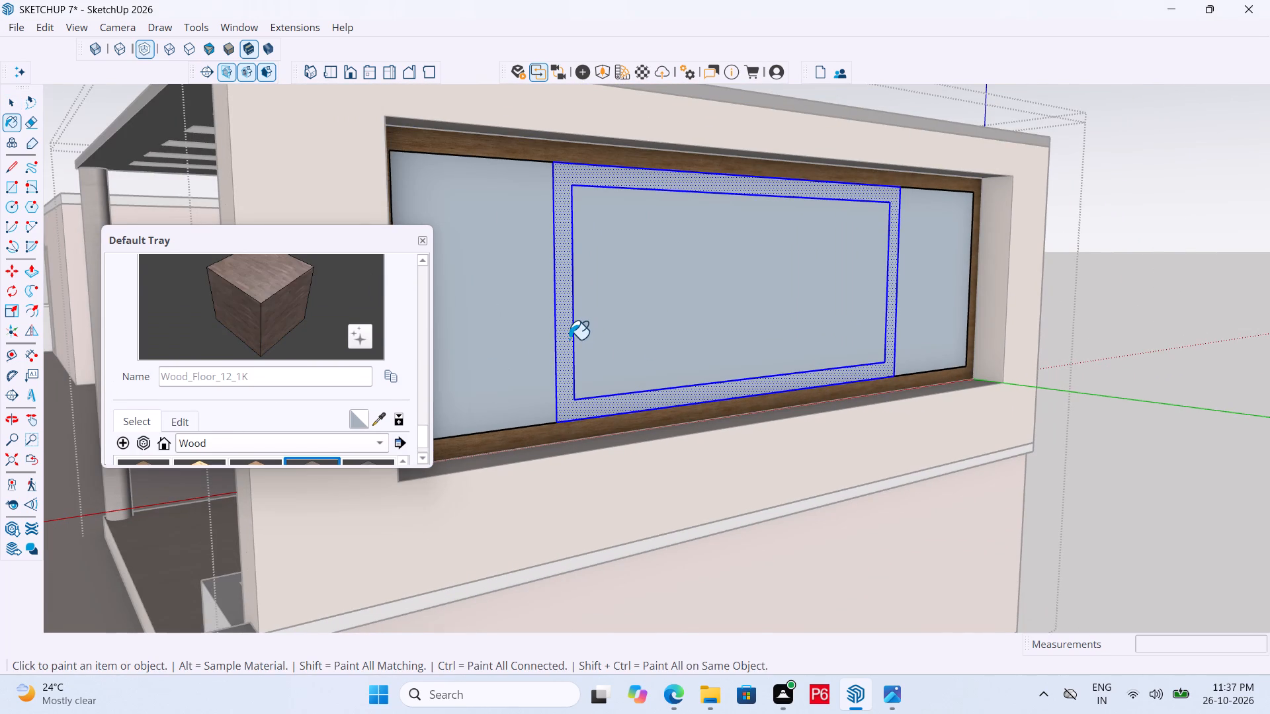
{"action": "middle_click_drag", "start_coordinate": [551, 370], "coordinate": [1013, 372]}
{"action": "scroll", "coordinate": [1019, 368], "scroll_direction": "up", "scroll_amount": 3}
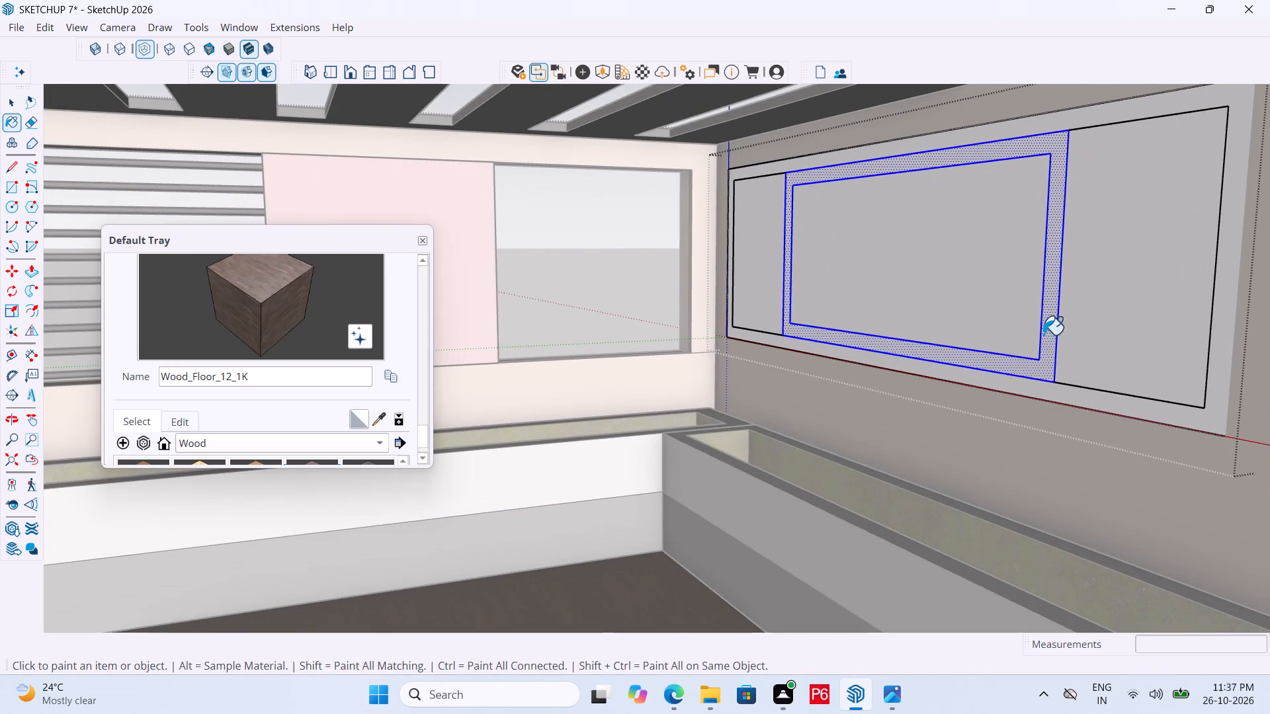
{"action": "left_click", "coordinate": [1047, 332]}
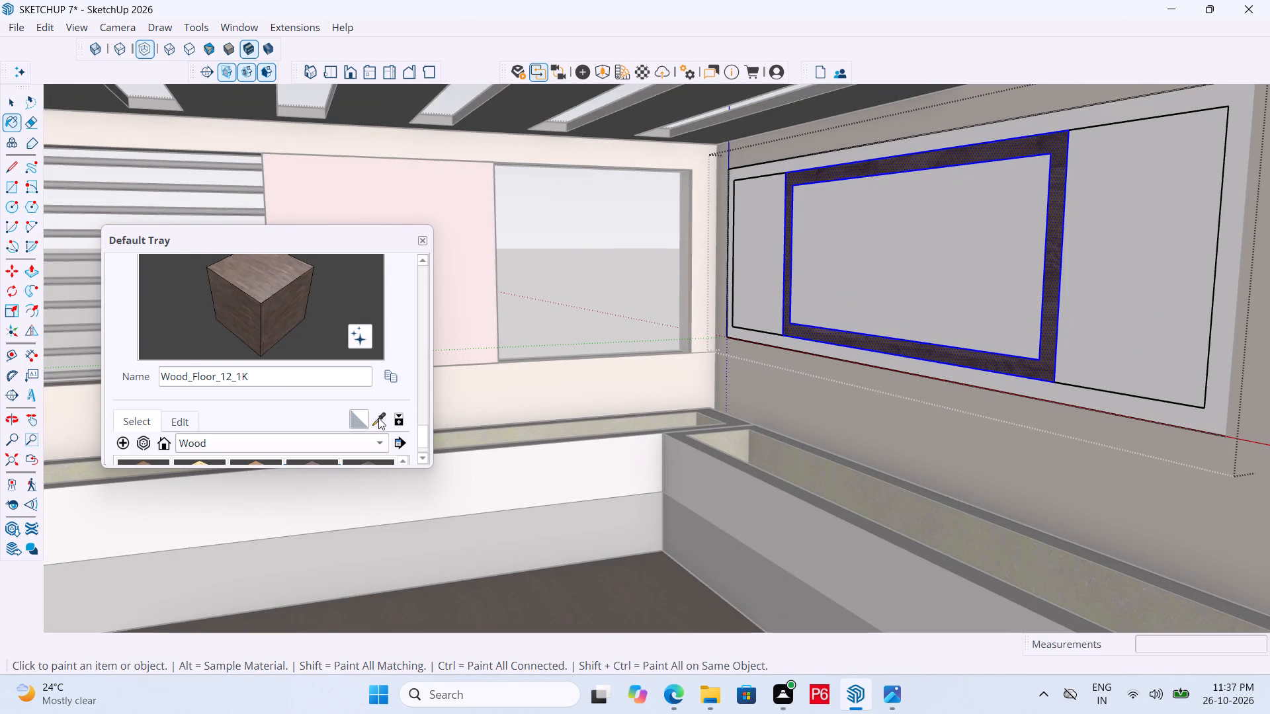
Paint the room side of the window's outer frame with Plywood_01_1K.
{"action": "scroll", "coordinate": [212, 445], "scroll_direction": "down", "scroll_amount": 1}
{"action": "left_click", "coordinate": [152, 436]}
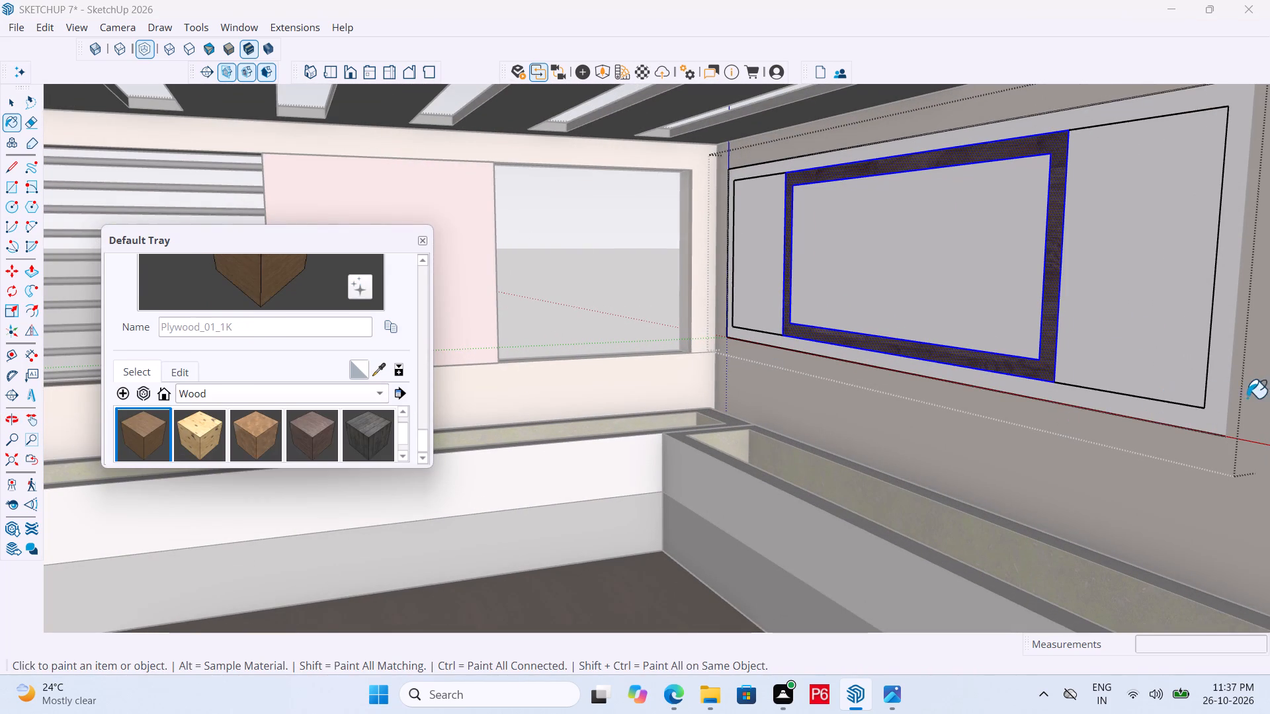
{"action": "left_click", "coordinate": [1212, 408]}
{"action": "scroll", "coordinate": [868, 447], "scroll_direction": "down", "scroll_amount": 5}
{"action": "middle_click_drag", "start_coordinate": [1004, 427], "coordinate": [1025, 415]}
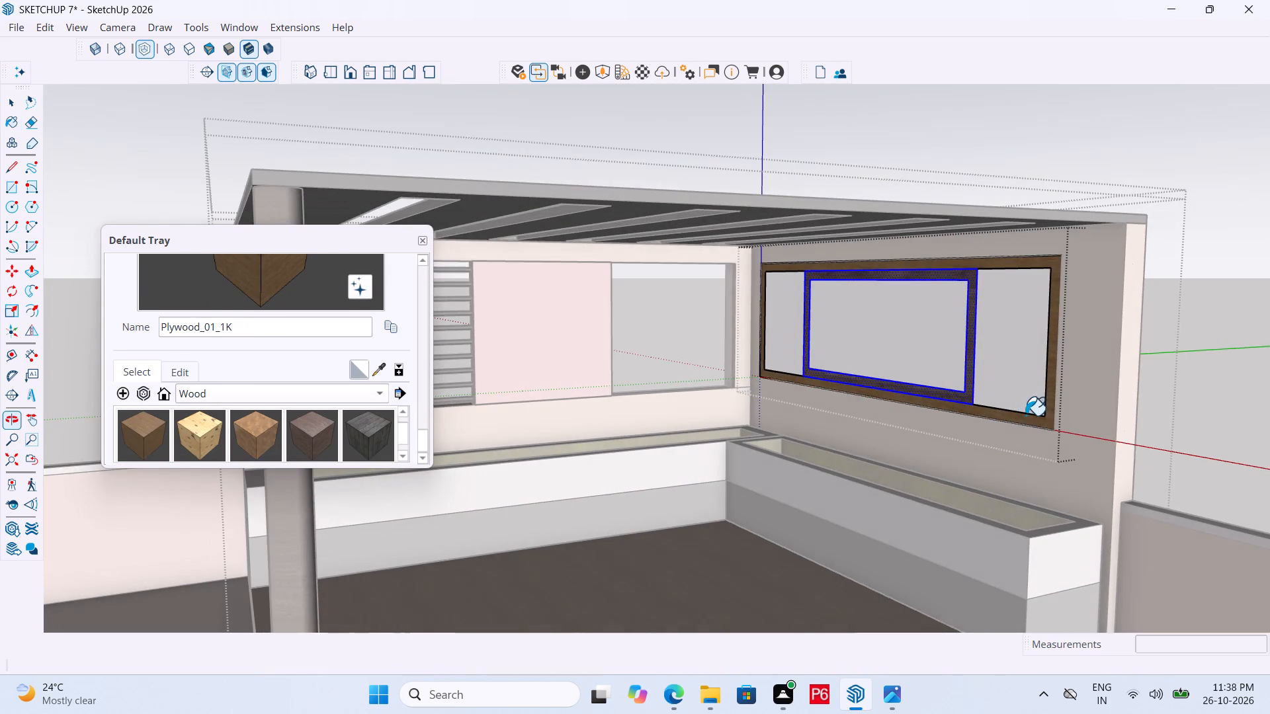
Paint the two side panes of the window with Glass_Basic_01 from the Glass materials.
{"action": "key", "text": "space"}
{"action": "scroll", "coordinate": [1019, 393], "scroll_direction": "up", "scroll_amount": 4}
{"action": "left_click", "coordinate": [1005, 356]}
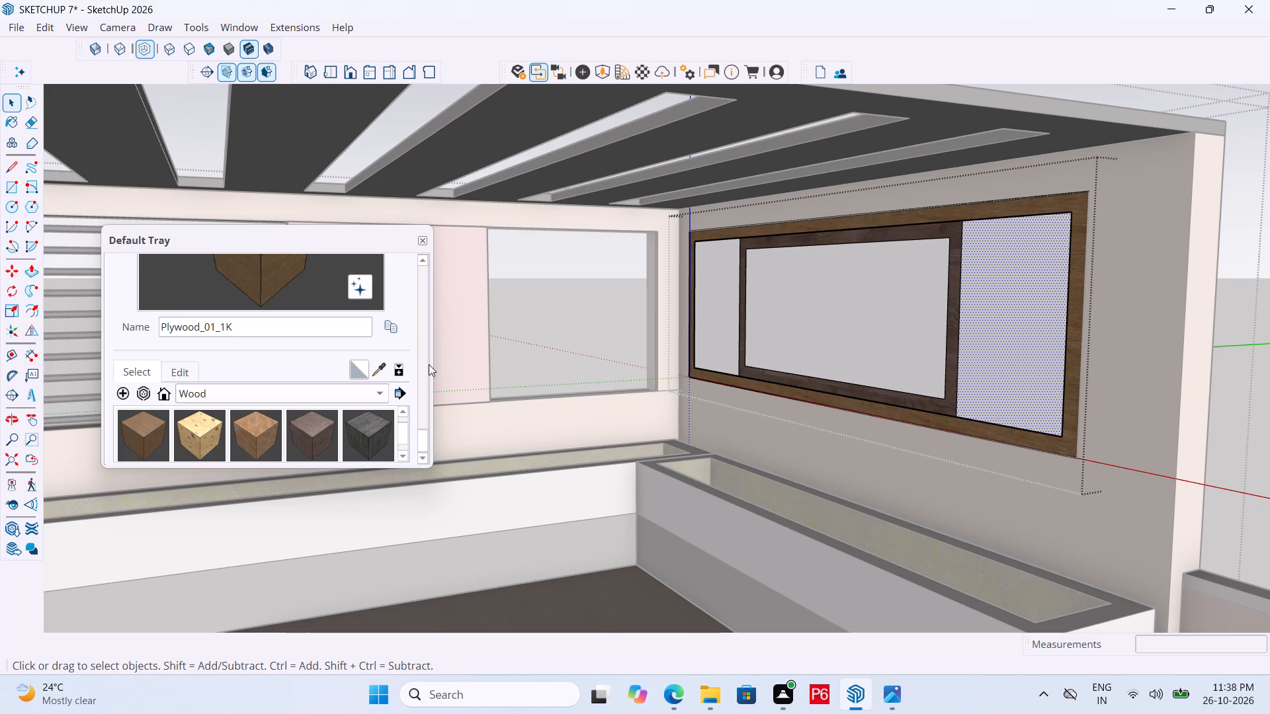
{"action": "left_click", "coordinate": [308, 391]}
{"action": "left_click", "coordinate": [261, 251]}
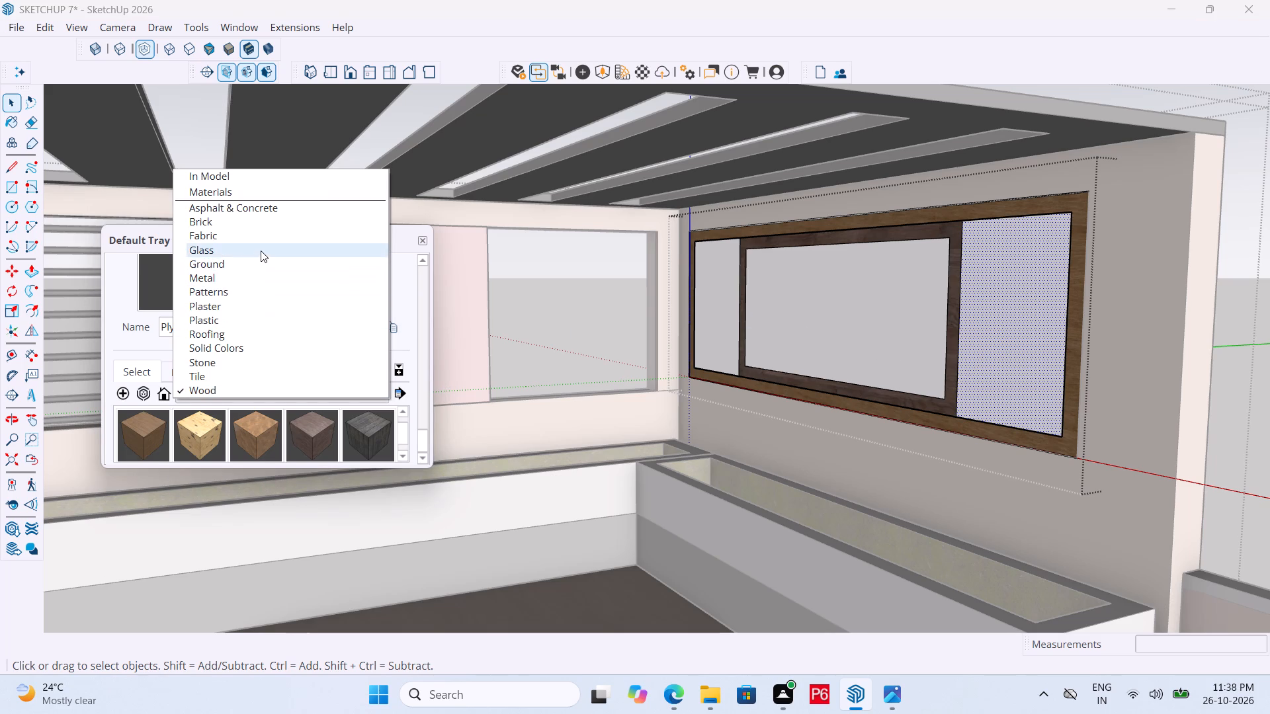
{"action": "left_click", "coordinate": [157, 426]}
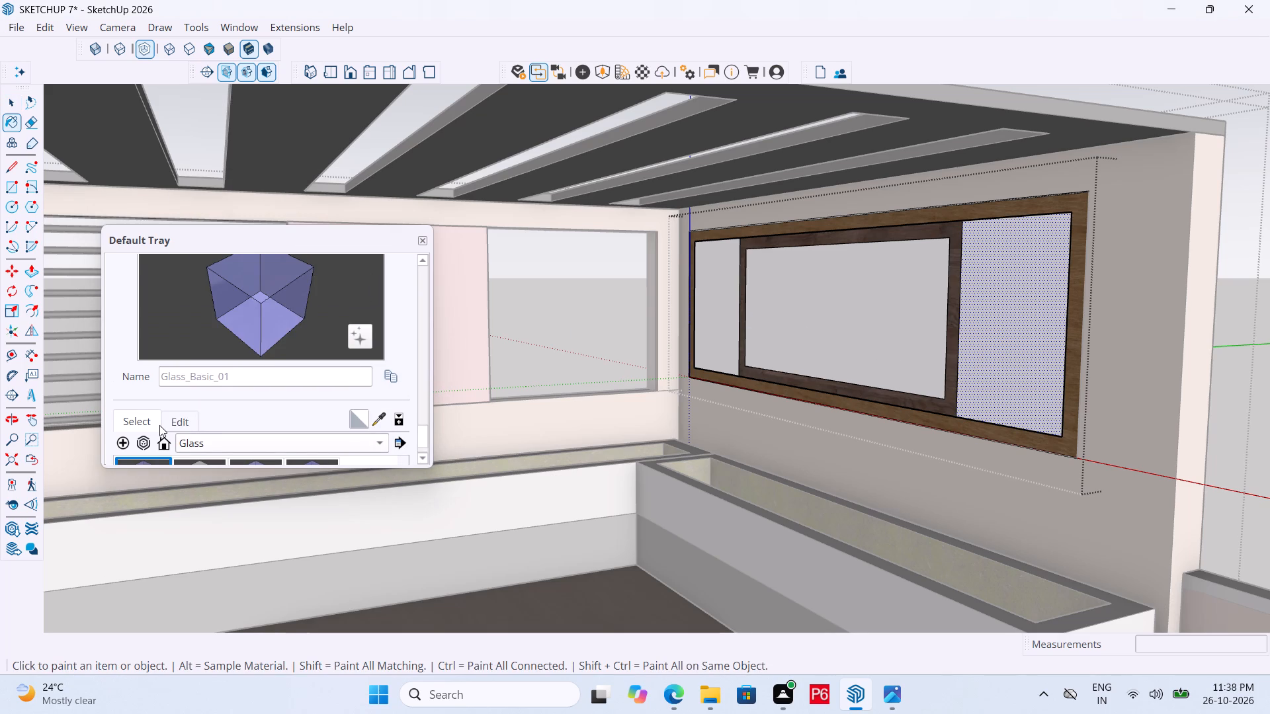
{"action": "left_click", "coordinate": [724, 315]}
{"action": "left_click", "coordinate": [986, 318]}
Save the model with the glazed side panes.
{"action": "middle_click_drag", "start_coordinate": [1096, 340], "coordinate": [1181, 347]}
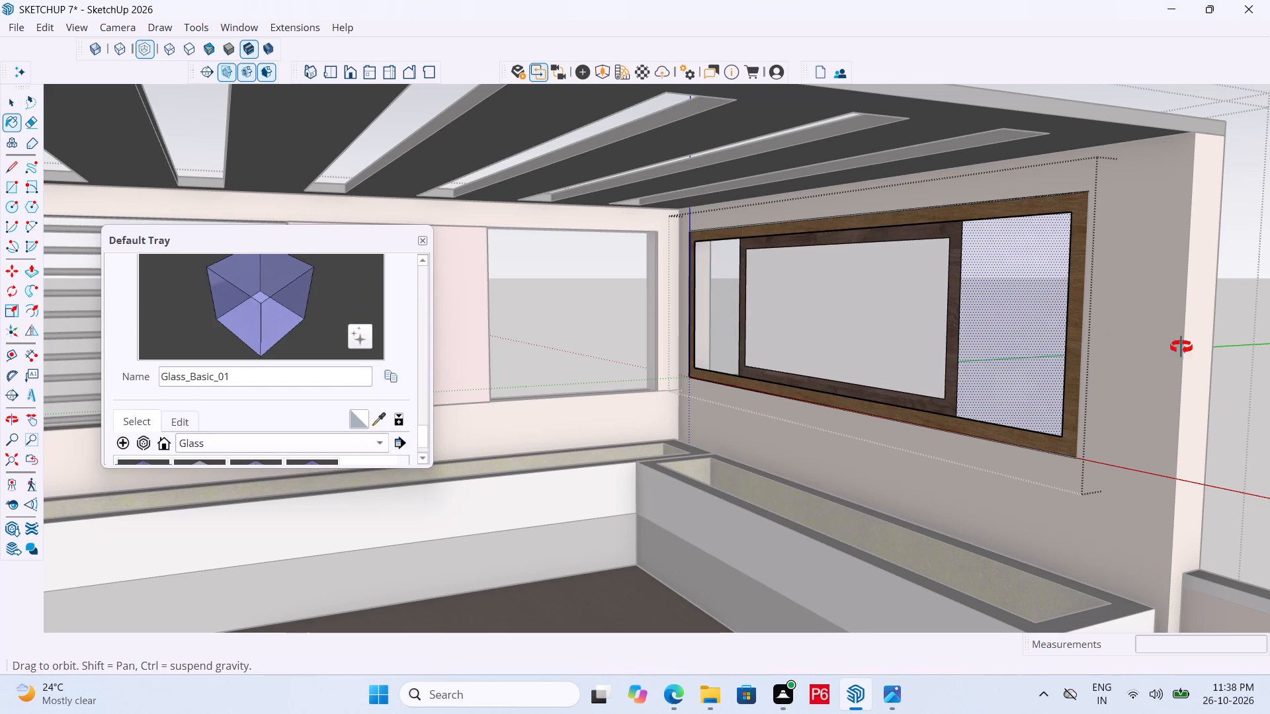
{"action": "middle_click_drag", "start_coordinate": [1181, 347], "coordinate": [1100, 328]}
{"action": "key", "text": "ctrl+s"}
{"action": "key", "text": "ctrl+s"}
{"action": "key", "text": "ctrl+s"}
{"action": "key", "text": "ctrl+s"}
Open the outer frame group and push/pull its face about 6 15/16" outward from the window panel.
{"action": "middle_click_drag", "start_coordinate": [1190, 352], "coordinate": [1009, 347]}
{"action": "scroll", "coordinate": [1182, 351], "scroll_direction": "down", "scroll_amount": 1}
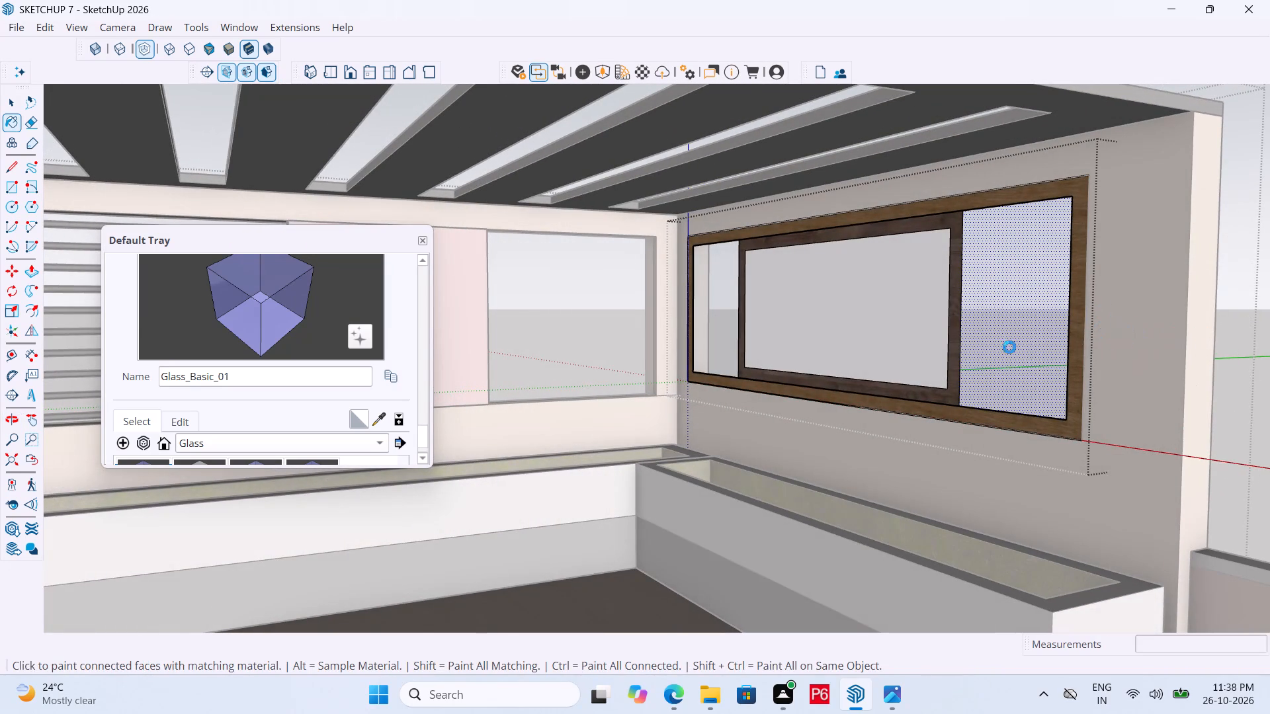
{"action": "middle_click_drag", "start_coordinate": [1009, 347], "coordinate": [890, 350]}
{"action": "middle_click_drag", "start_coordinate": [1218, 365], "coordinate": [824, 342]}
{"action": "scroll", "coordinate": [712, 395], "scroll_direction": "down", "scroll_amount": 4}
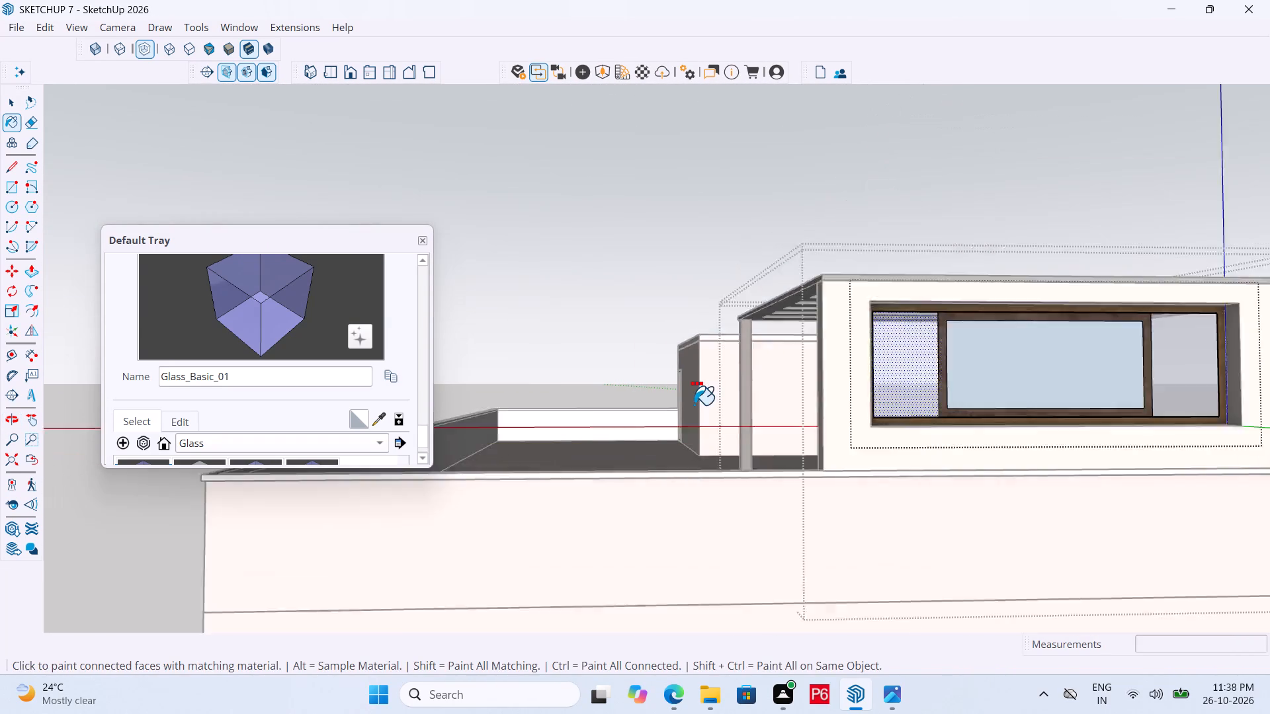
{"action": "scroll", "coordinate": [694, 405], "scroll_direction": "down", "scroll_amount": 1}
{"action": "middle_click_drag", "start_coordinate": [1113, 426], "coordinate": [1220, 520]}
{"action": "scroll", "coordinate": [1192, 555], "scroll_direction": "up", "scroll_amount": 15}
{"action": "middle_click", "coordinate": [1087, 594]}
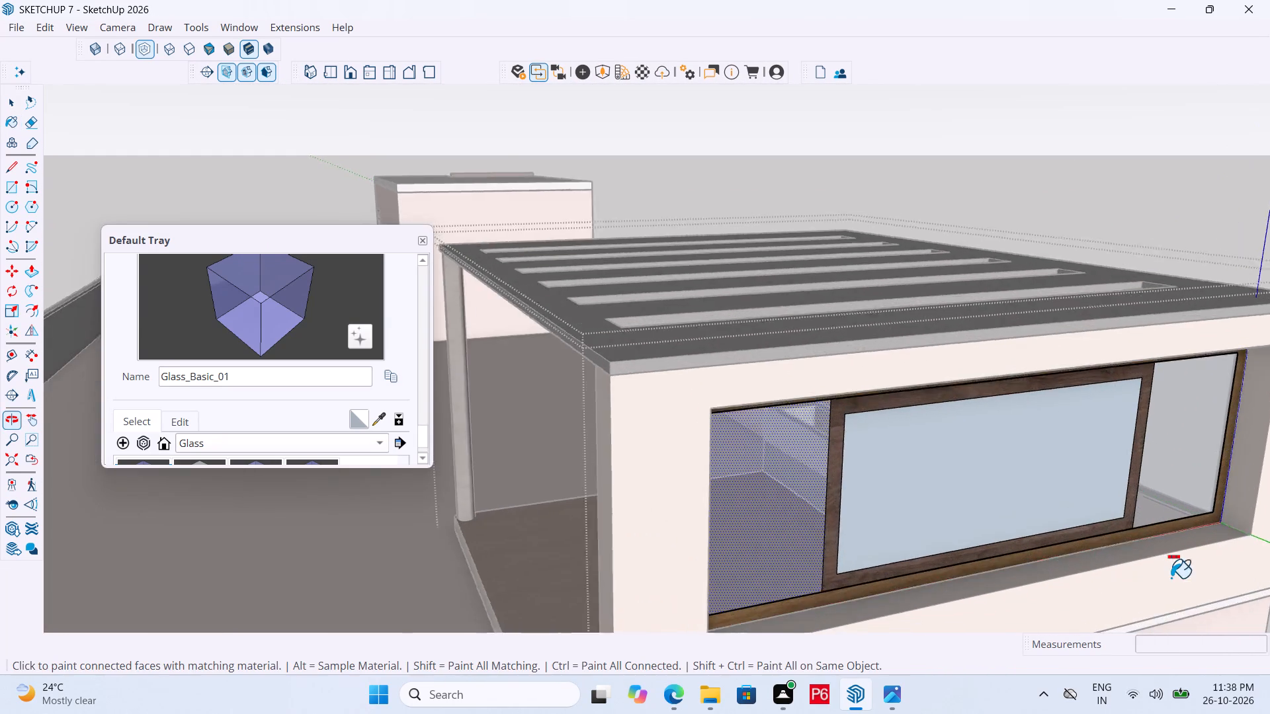
{"action": "scroll", "coordinate": [1171, 578], "scroll_direction": "up", "scroll_amount": 8}
{"action": "key", "text": "p"}
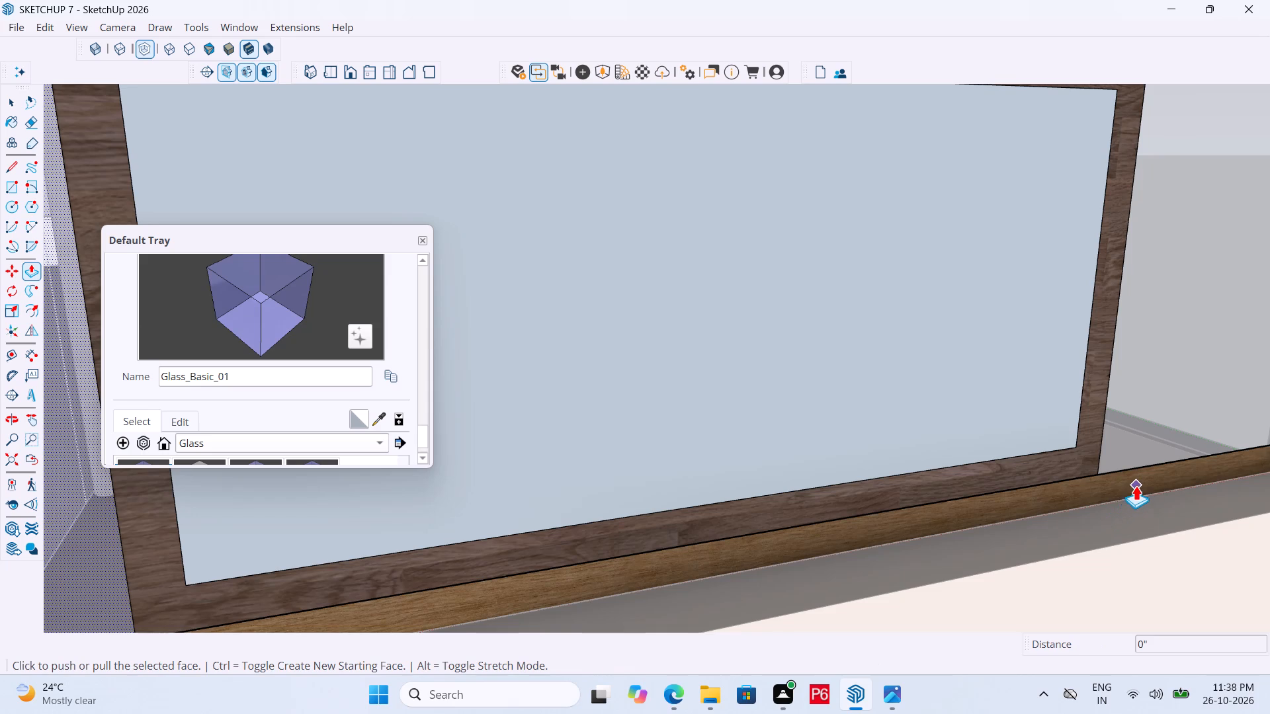
{"action": "key", "text": "space"}
{"action": "left_click", "coordinate": [1128, 485]}
{"action": "left_click", "coordinate": [1128, 485]}
{"action": "double_click", "coordinate": [1093, 486]}
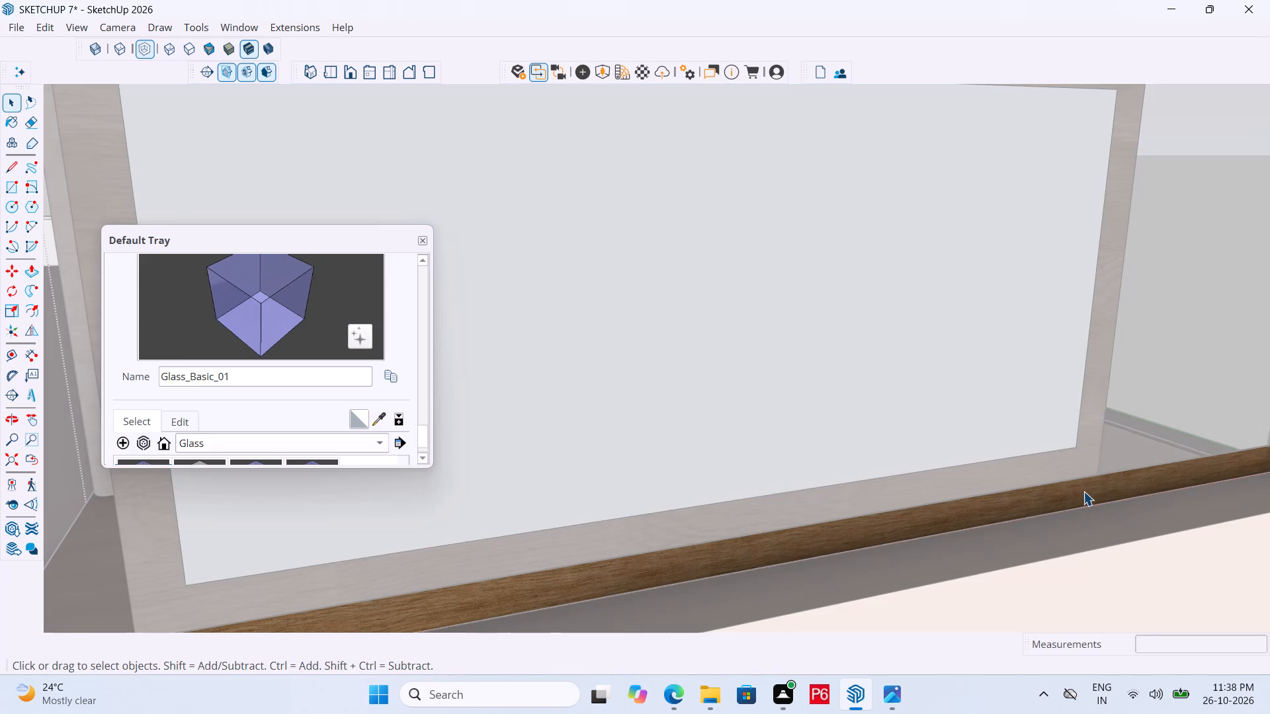
{"action": "left_click", "coordinate": [1083, 491]}
{"action": "key", "text": "p"}
{"action": "left_click", "coordinate": [1083, 491]}
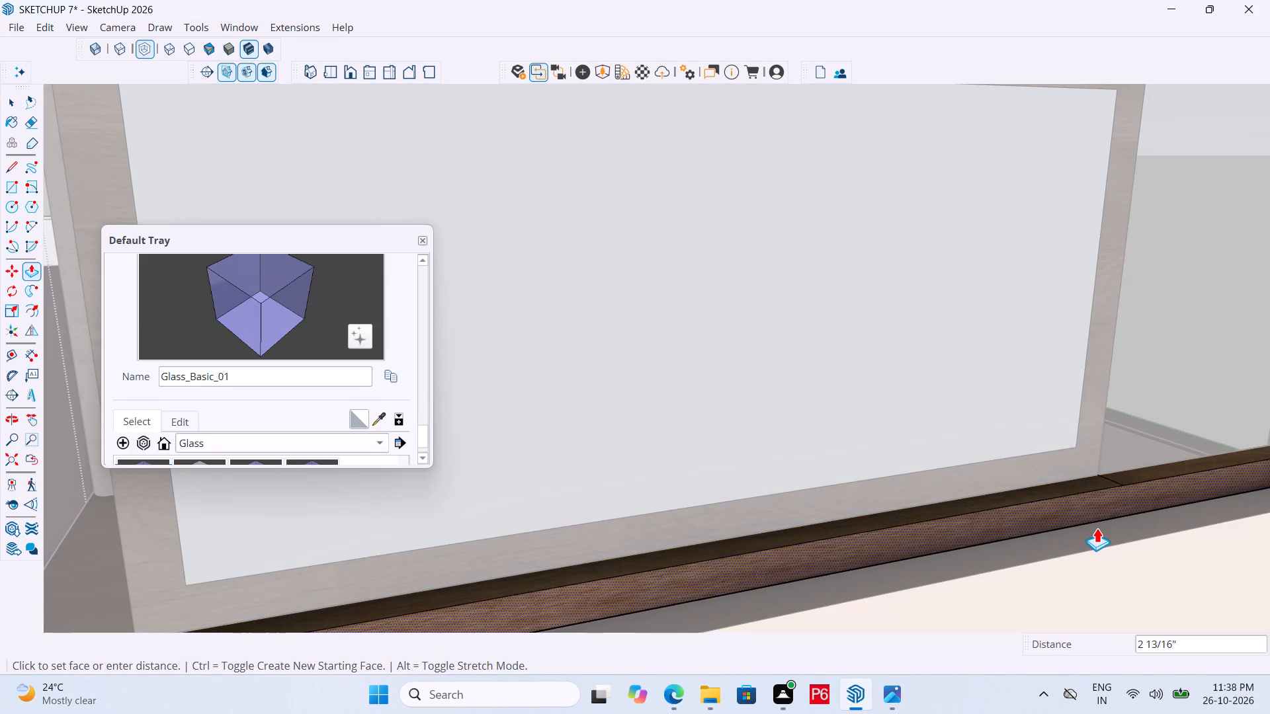
{"action": "scroll", "coordinate": [1084, 524], "scroll_direction": "down", "scroll_amount": 9}
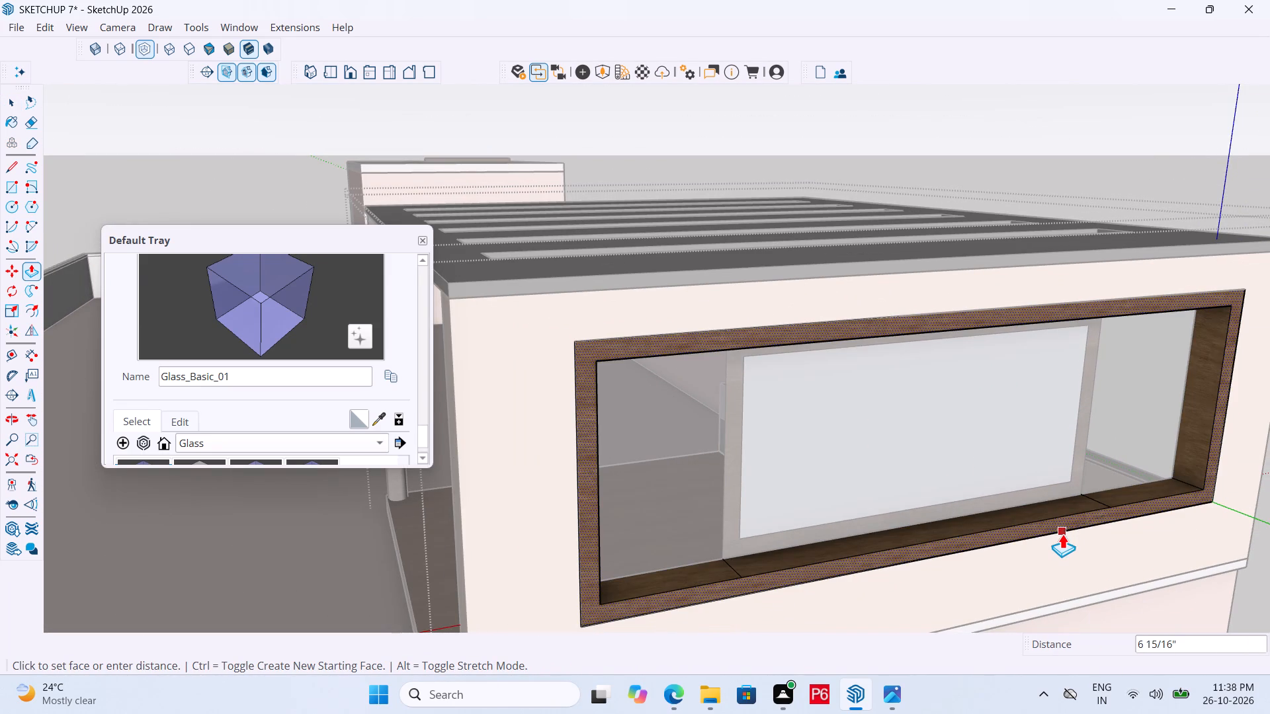
{"action": "left_click", "coordinate": [1062, 532]}
Close the outer frame group to return to the window panel's own faces.
{"action": "middle_click_drag", "start_coordinate": [949, 520], "coordinate": [949, 518]}
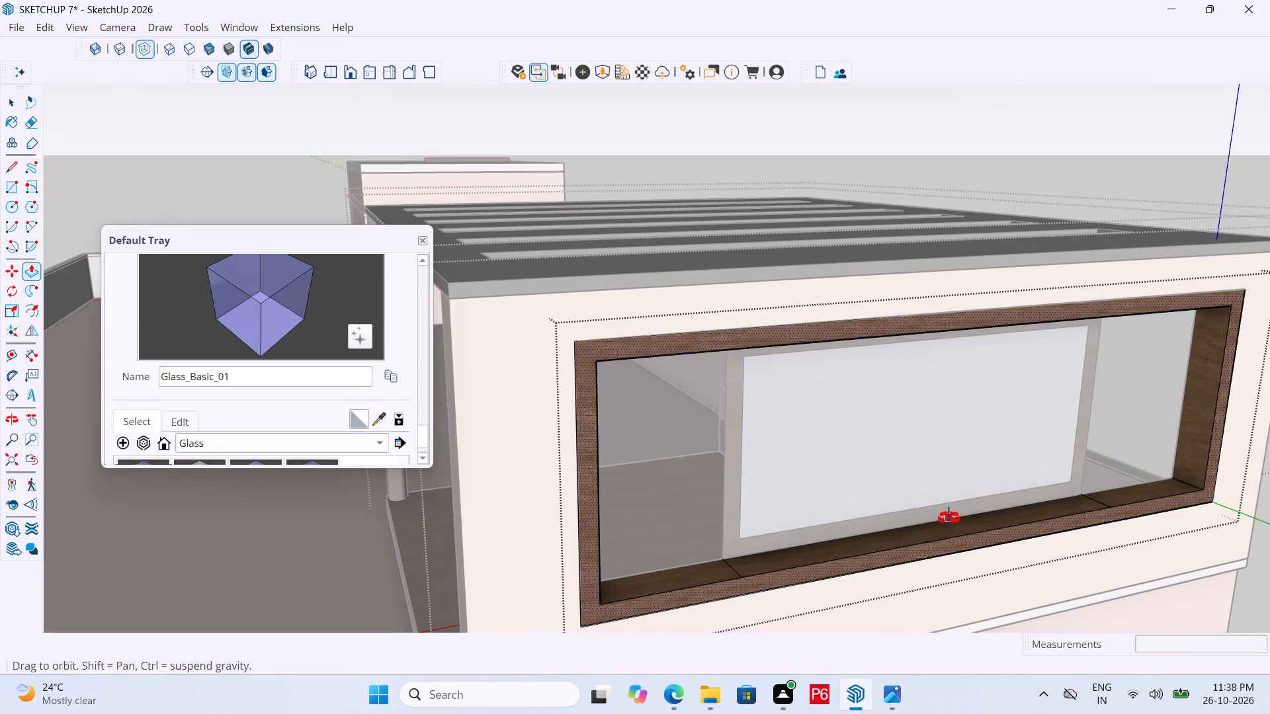
{"action": "middle_click_drag", "start_coordinate": [949, 518], "coordinate": [948, 510]}
{"action": "scroll", "coordinate": [948, 510], "scroll_direction": "up", "scroll_amount": 4}
{"action": "key", "text": "space"}
{"action": "left_click", "coordinate": [726, 476]}
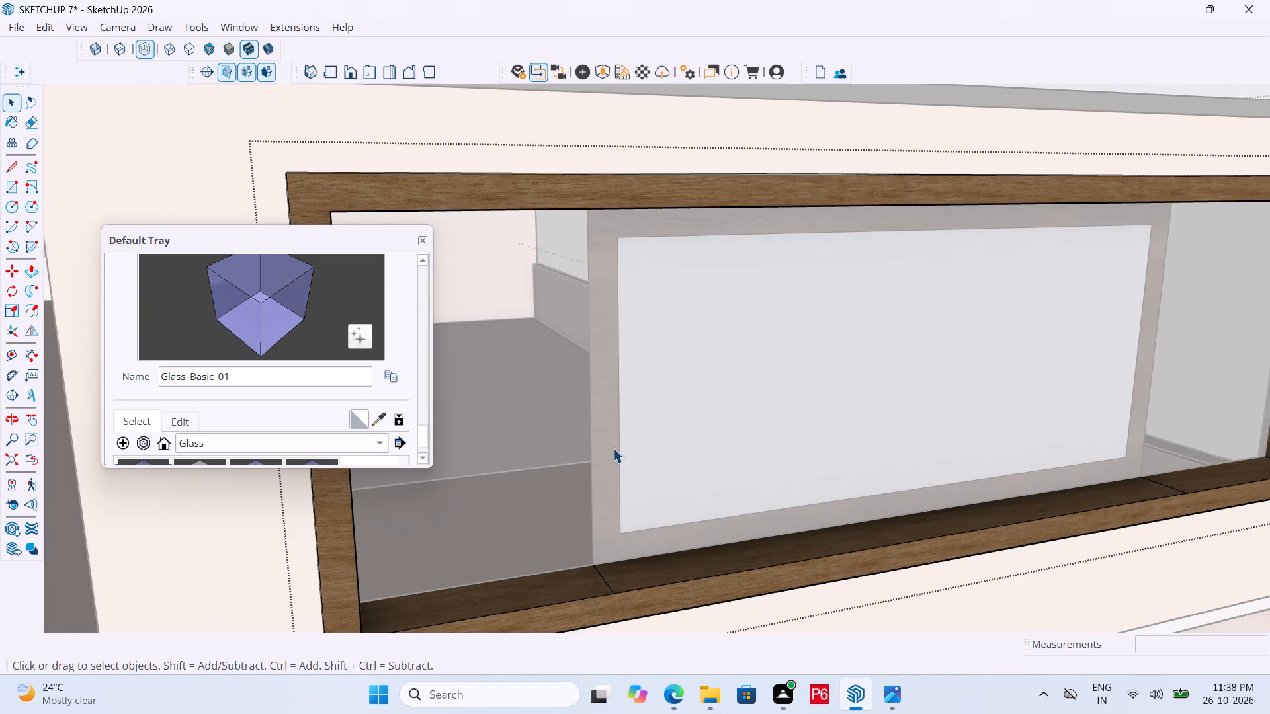
{"action": "left_click", "coordinate": [602, 419]}
{"action": "left_click", "coordinate": [601, 413]}
{"action": "left_click", "coordinate": [603, 389]}
{"action": "left_click_drag", "start_coordinate": [609, 378], "coordinate": [609, 370]}
{"action": "left_click", "coordinate": [611, 364]}
{"action": "middle_click_drag", "start_coordinate": [629, 356], "coordinate": [1269, 364]}
{"action": "scroll", "coordinate": [1227, 352], "scroll_direction": "down", "scroll_amount": 5}
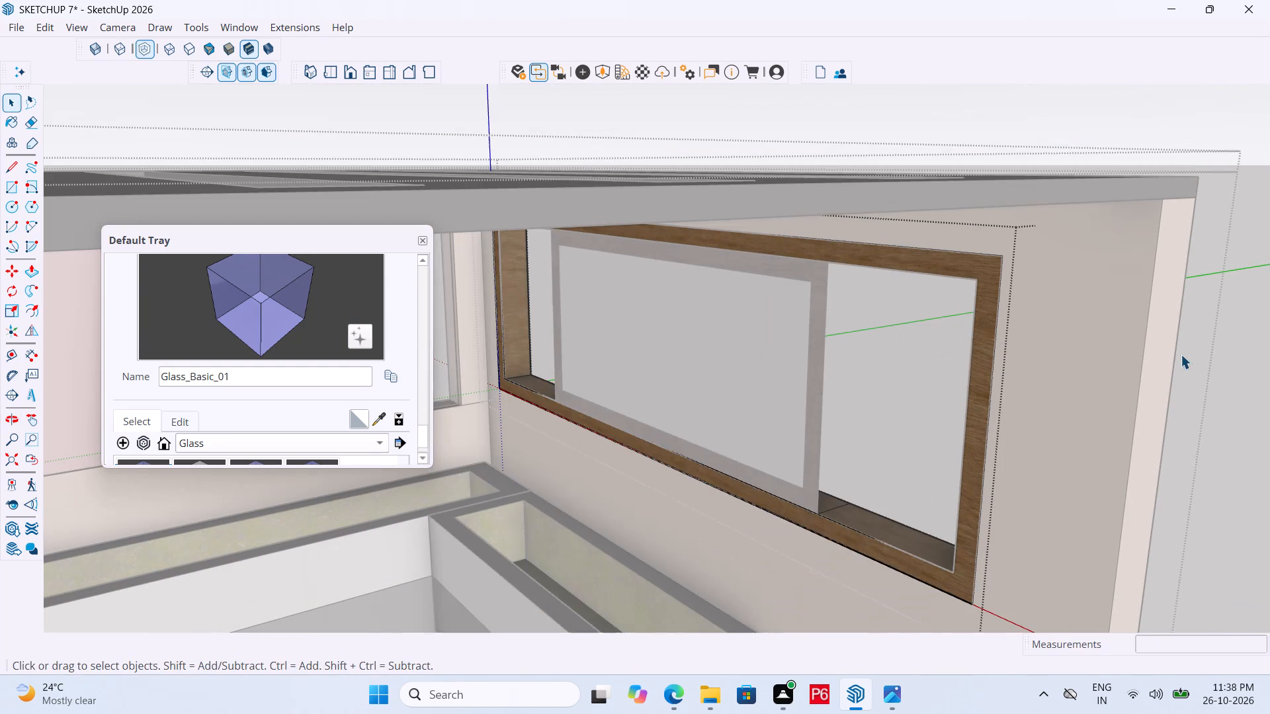
{"action": "key", "text": "space"}
{"action": "left_click", "coordinate": [1201, 359]}
Push/pull the middle section's dark wood border 6 15/16" outward, matching the depth of the outer frame.
{"action": "middle_click_drag", "start_coordinate": [1216, 360], "coordinate": [732, 366]}
{"action": "scroll", "coordinate": [520, 364], "scroll_direction": "up", "scroll_amount": 2}
{"action": "scroll", "coordinate": [924, 357], "scroll_direction": "down", "scroll_amount": 6}
{"action": "scroll", "coordinate": [392, 425], "scroll_direction": "up", "scroll_amount": 16}
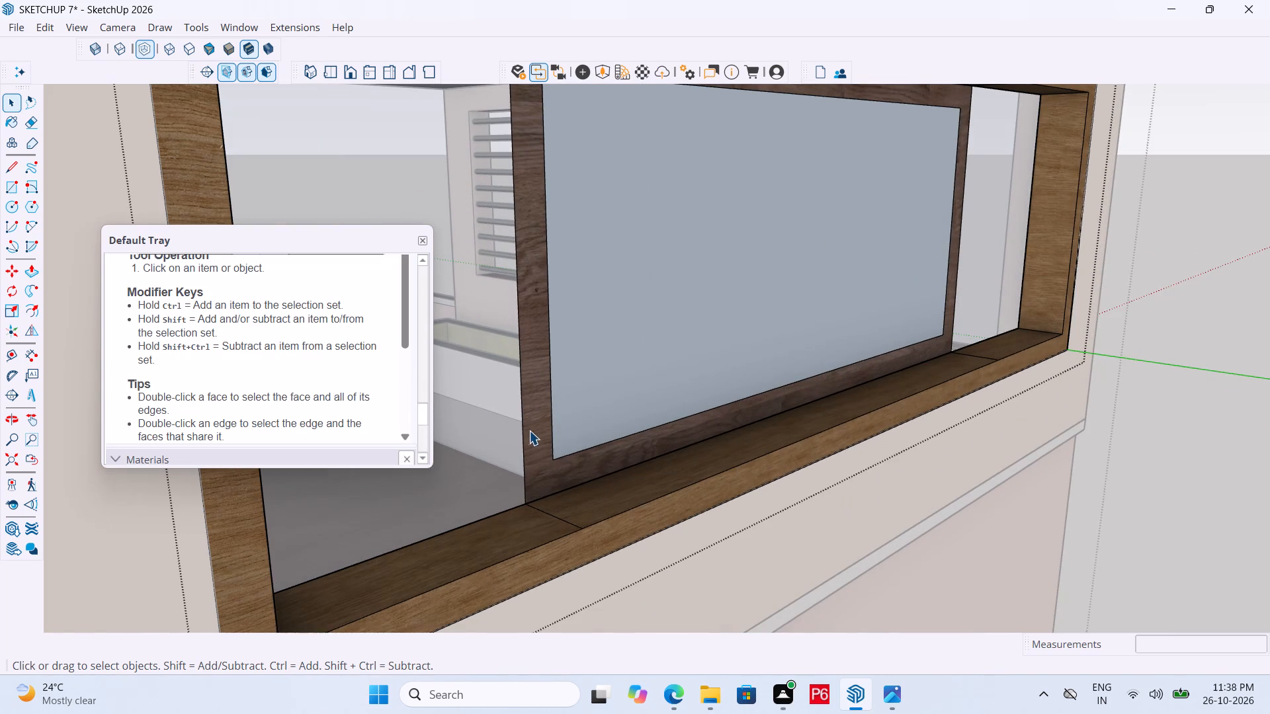
{"action": "double_click", "coordinate": [532, 430]}
{"action": "left_click", "coordinate": [536, 416]}
{"action": "double_click", "coordinate": [538, 413]}
{"action": "left_click", "coordinate": [539, 394]}
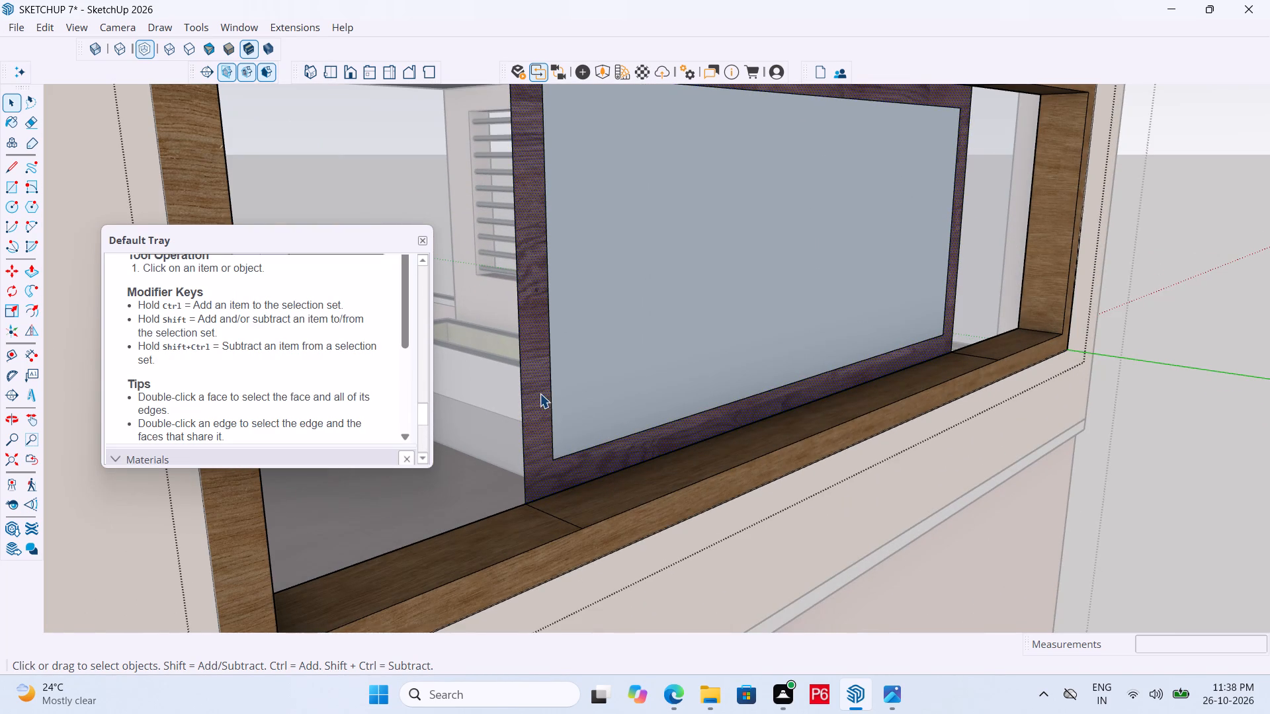
{"action": "left_click", "coordinate": [533, 383]}
{"action": "left_click", "coordinate": [534, 374]}
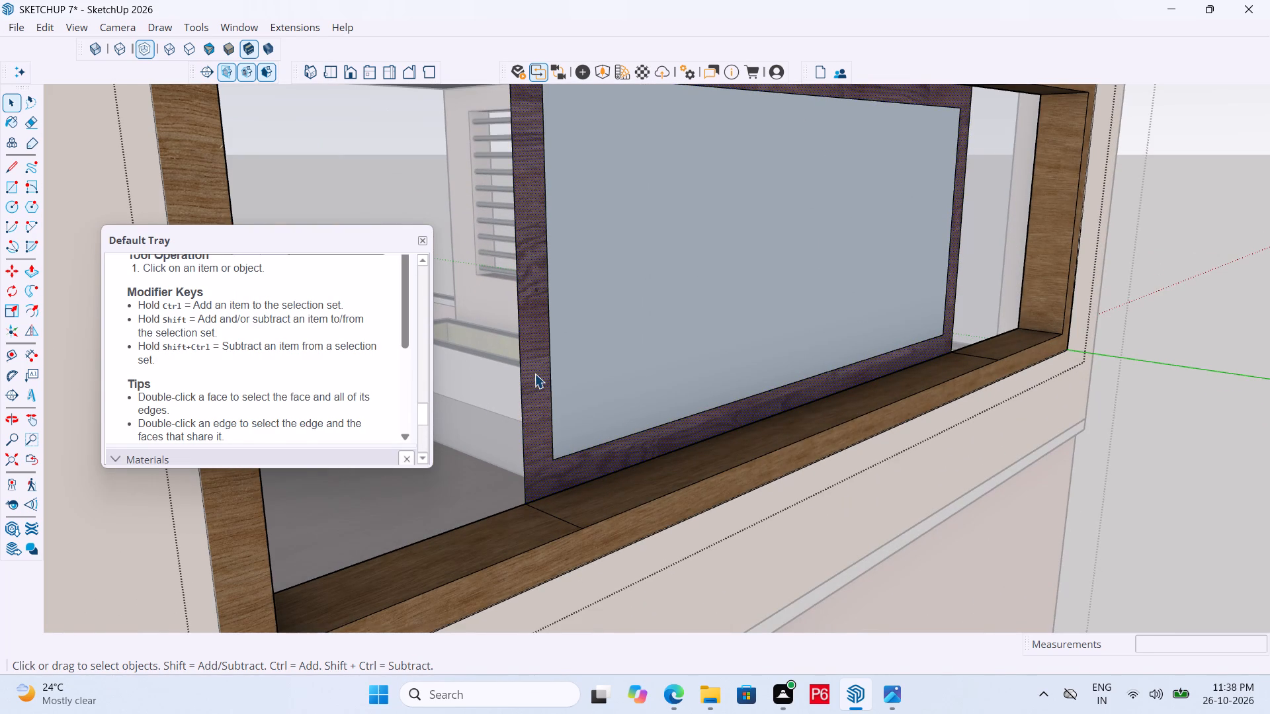
{"action": "key", "text": "p"}
{"action": "left_click", "coordinate": [534, 374]}
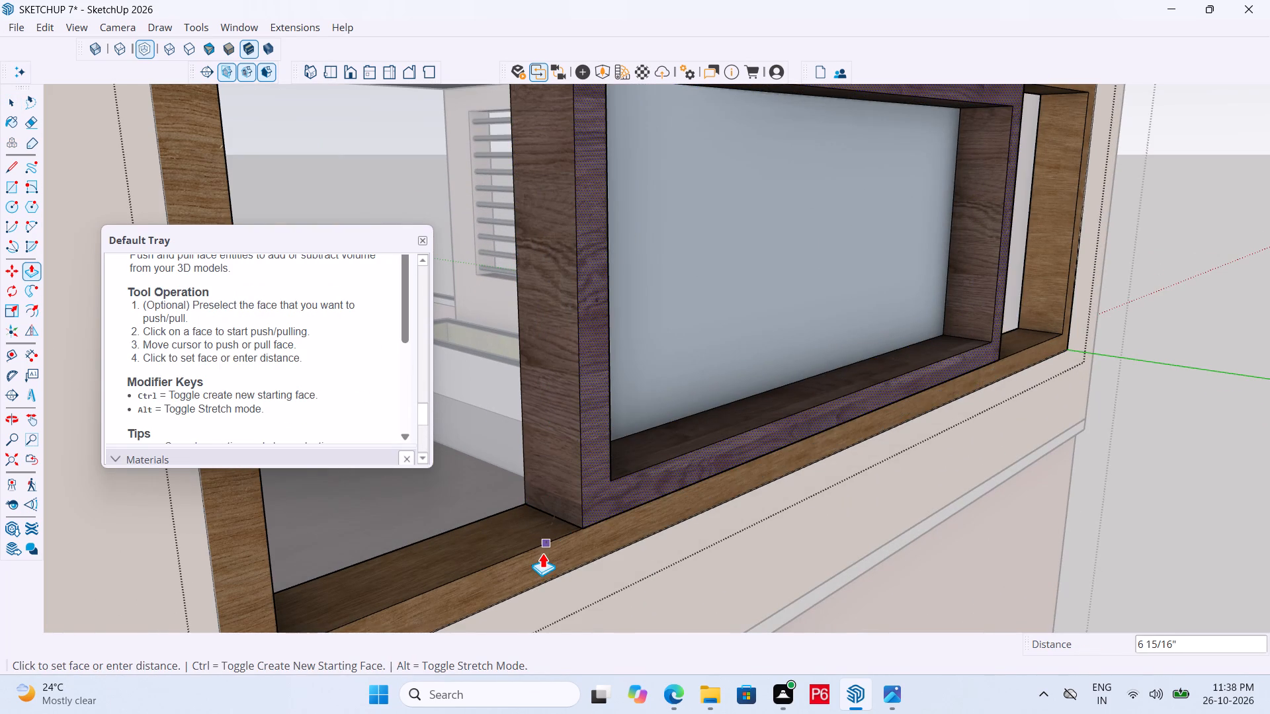
{"action": "left_click", "coordinate": [542, 553]}
Save the model with the extruded window frames.
{"action": "scroll", "coordinate": [841, 439], "scroll_direction": "down", "scroll_amount": 5}
{"action": "scroll", "coordinate": [593, 442], "scroll_direction": "down", "scroll_amount": 1}
{"action": "middle_click_drag", "start_coordinate": [593, 442], "coordinate": [995, 441]}
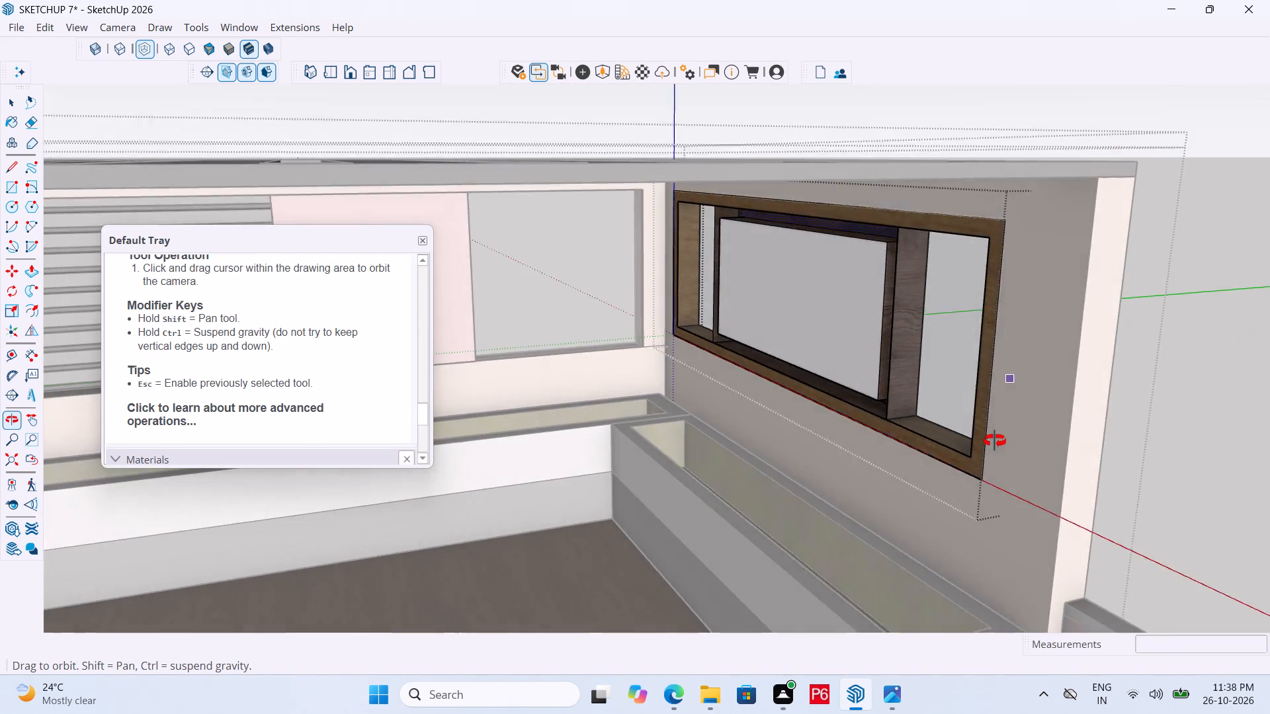
{"action": "middle_click_drag", "start_coordinate": [995, 441], "coordinate": [1019, 419]}
{"action": "key", "text": "ctrl+s"}
{"action": "key", "text": "ctrl+s"}
{"action": "key", "text": "ctrl+s"}
{"action": "key", "text": "ctrl+s"}
{"action": "key", "text": "ctrl+s"}
{"action": "key", "text": "ctrl+s"}
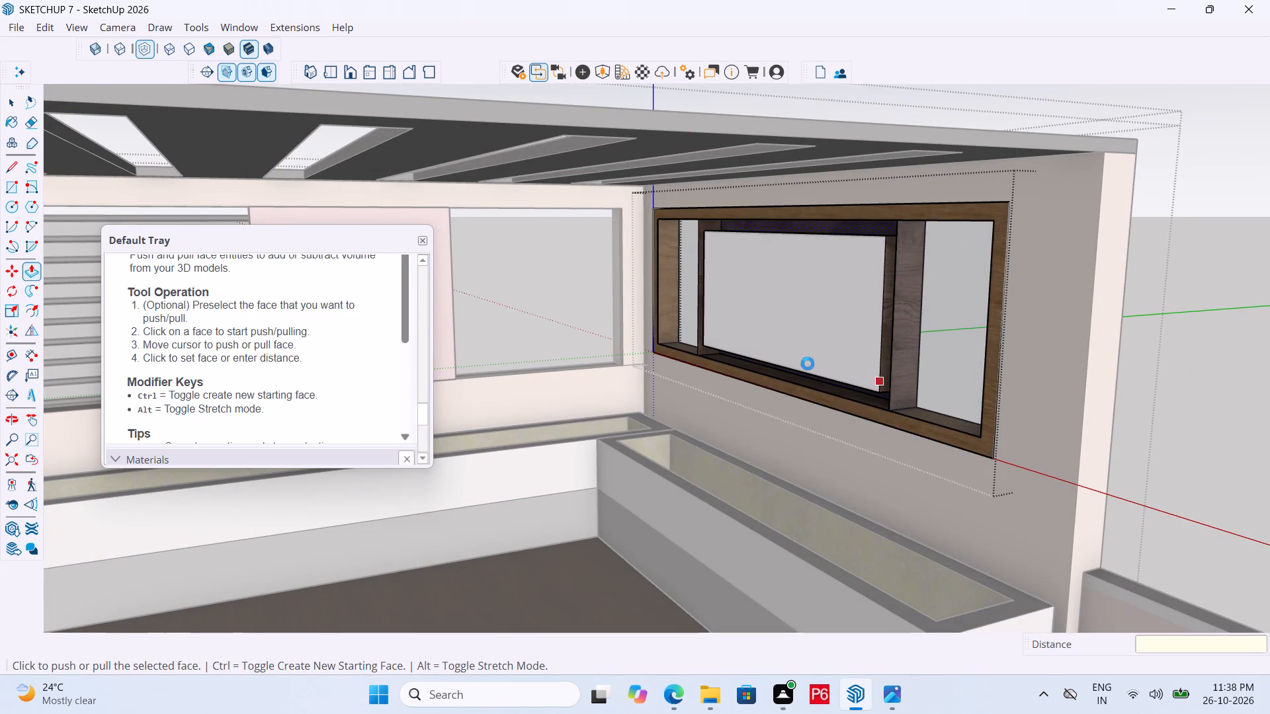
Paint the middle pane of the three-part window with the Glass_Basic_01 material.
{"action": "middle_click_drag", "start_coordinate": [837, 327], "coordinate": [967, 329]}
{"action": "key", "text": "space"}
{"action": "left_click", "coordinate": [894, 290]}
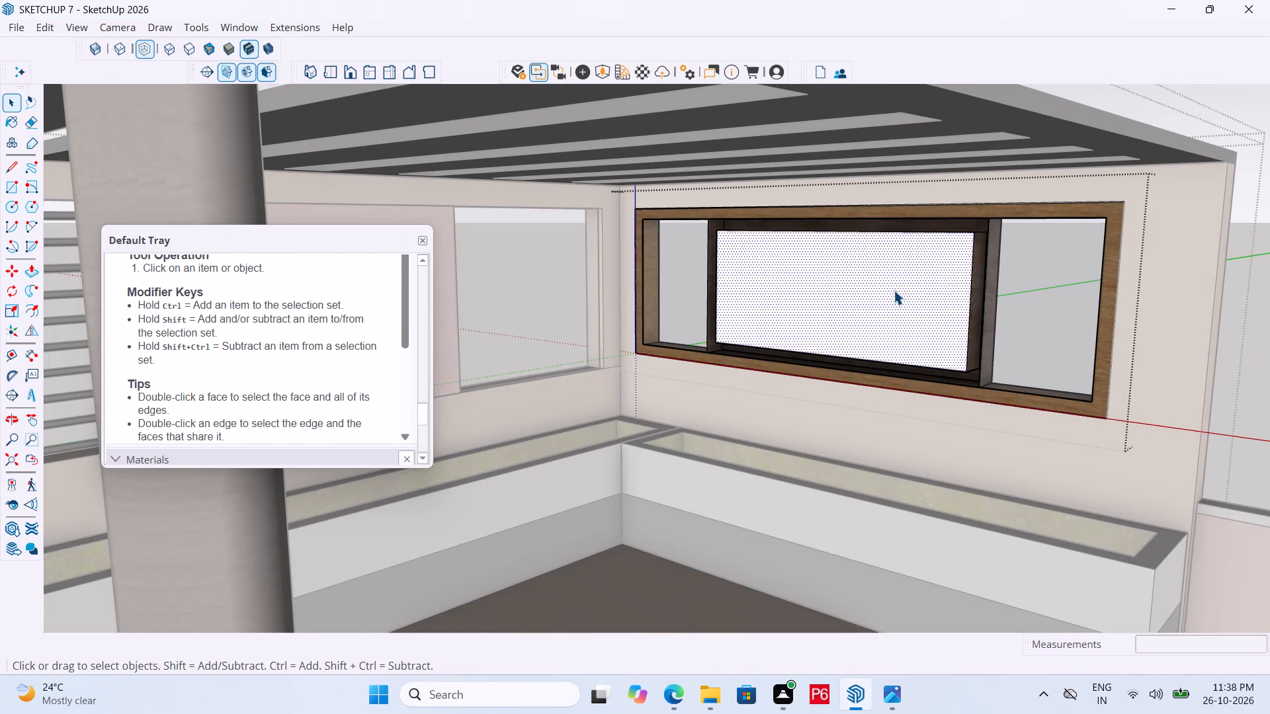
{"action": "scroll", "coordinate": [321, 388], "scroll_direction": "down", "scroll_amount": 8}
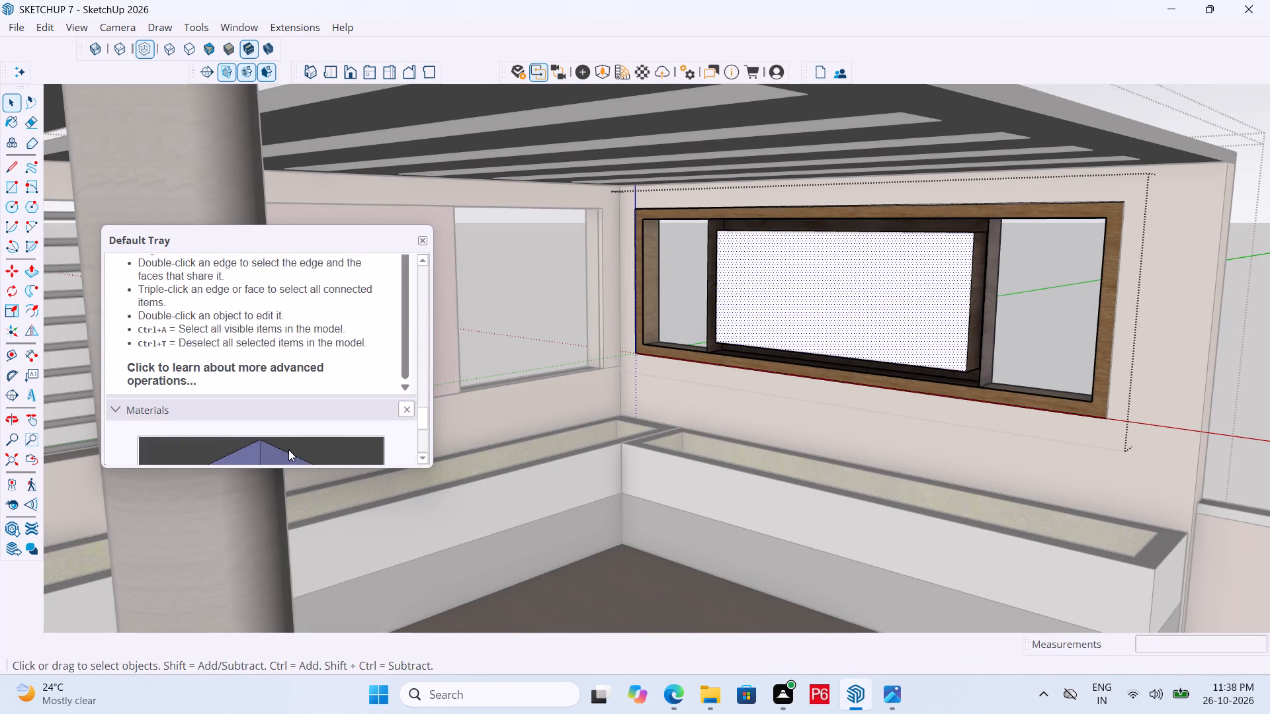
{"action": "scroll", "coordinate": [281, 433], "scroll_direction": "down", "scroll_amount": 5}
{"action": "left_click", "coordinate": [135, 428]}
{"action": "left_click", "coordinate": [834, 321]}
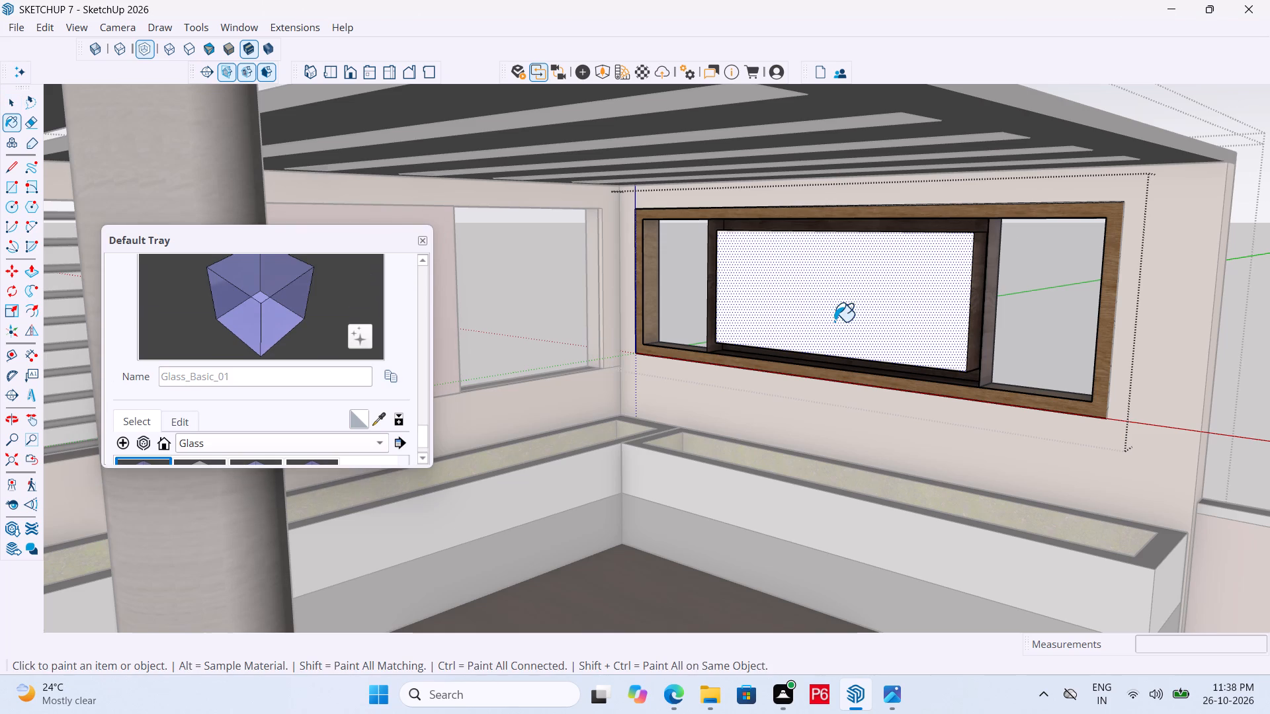
Paint the window's middle pane with the Glass_Sky Reflection_01 material.
{"action": "scroll", "coordinate": [765, 334], "scroll_direction": "down", "scroll_amount": 2}
{"action": "middle_click_drag", "start_coordinate": [765, 334], "coordinate": [724, 338]}
{"action": "scroll", "coordinate": [381, 407], "scroll_direction": "down", "scroll_amount": 2}
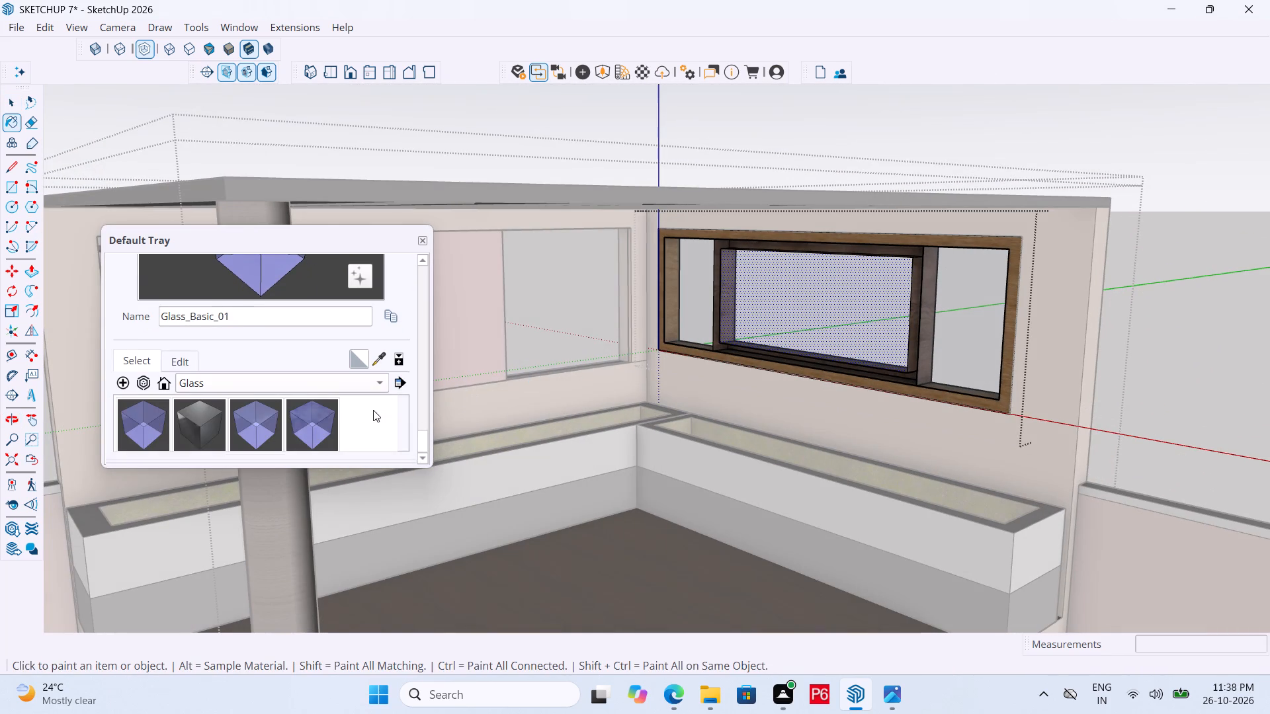
{"action": "left_click", "coordinate": [296, 427]}
{"action": "left_click", "coordinate": [816, 309]}
Save the model with the glazed middle pane.
{"action": "scroll", "coordinate": [968, 296], "scroll_direction": "down", "scroll_amount": 2}
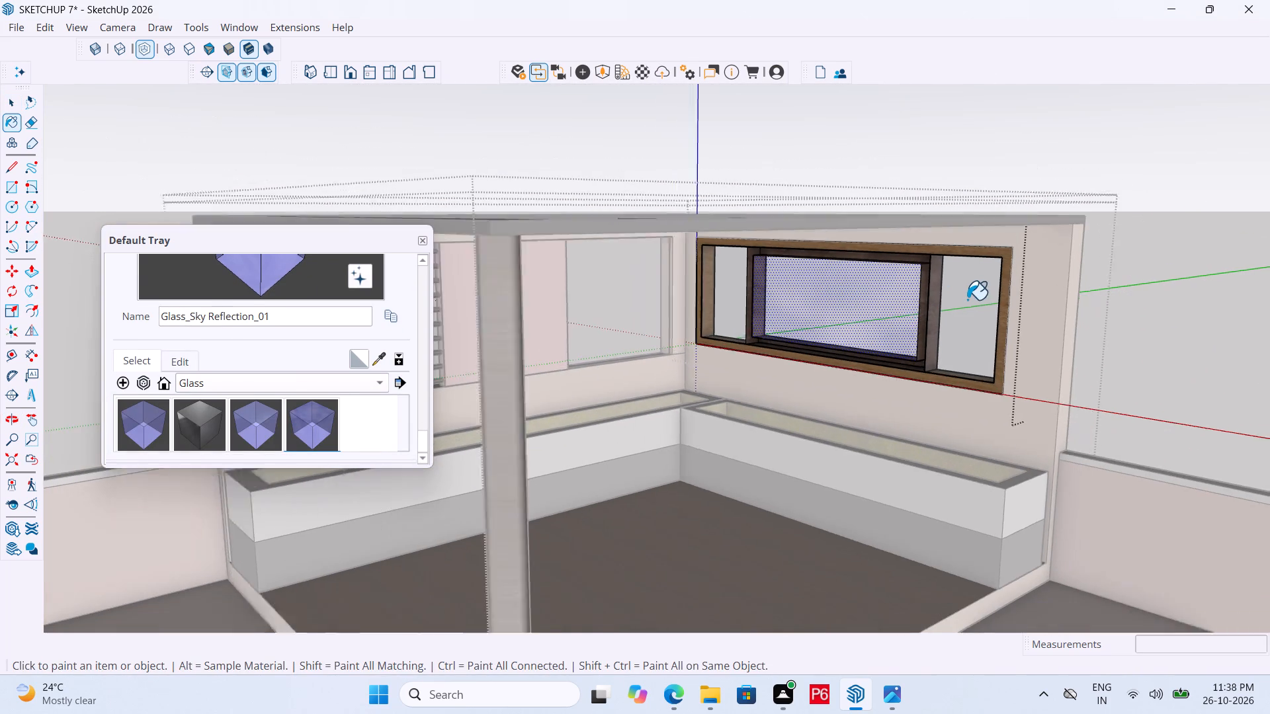
{"action": "scroll", "coordinate": [967, 299], "scroll_direction": "down", "scroll_amount": 1}
{"action": "middle_click_drag", "start_coordinate": [967, 299], "coordinate": [969, 282]}
{"action": "key", "text": "ctrl+s"}
{"action": "key", "text": "ctrl+s"}
{"action": "key", "text": "ctrl+s"}
{"action": "key", "text": "ctrl+s"}
{"action": "key", "text": "ctrl+s"}
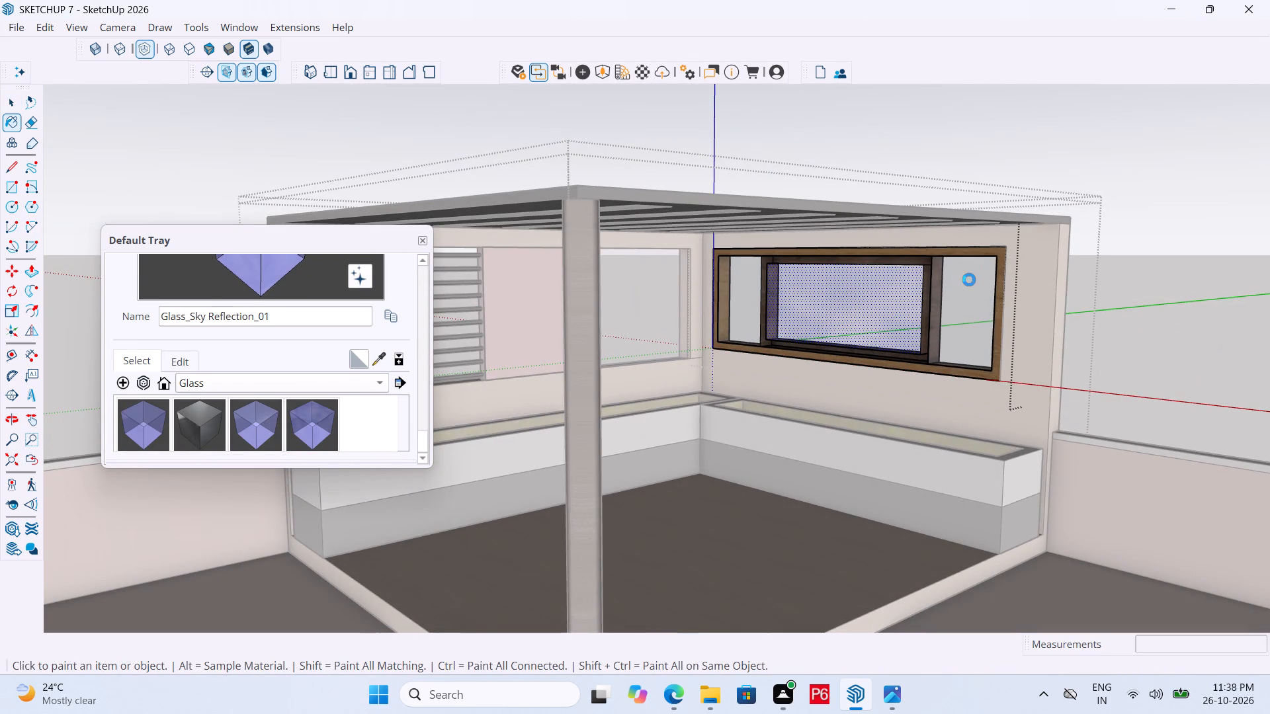
Close the nested window groups to return to the corner room group.
{"action": "key", "text": "space"}
{"action": "left_click", "coordinate": [1131, 284]}
{"action": "left_click", "coordinate": [1183, 274]}
Examine the corner room's wall openings, planters, slotted roof and wood-framed window from several sides.
{"action": "middle_click_drag", "start_coordinate": [900, 332], "coordinate": [904, 331]}
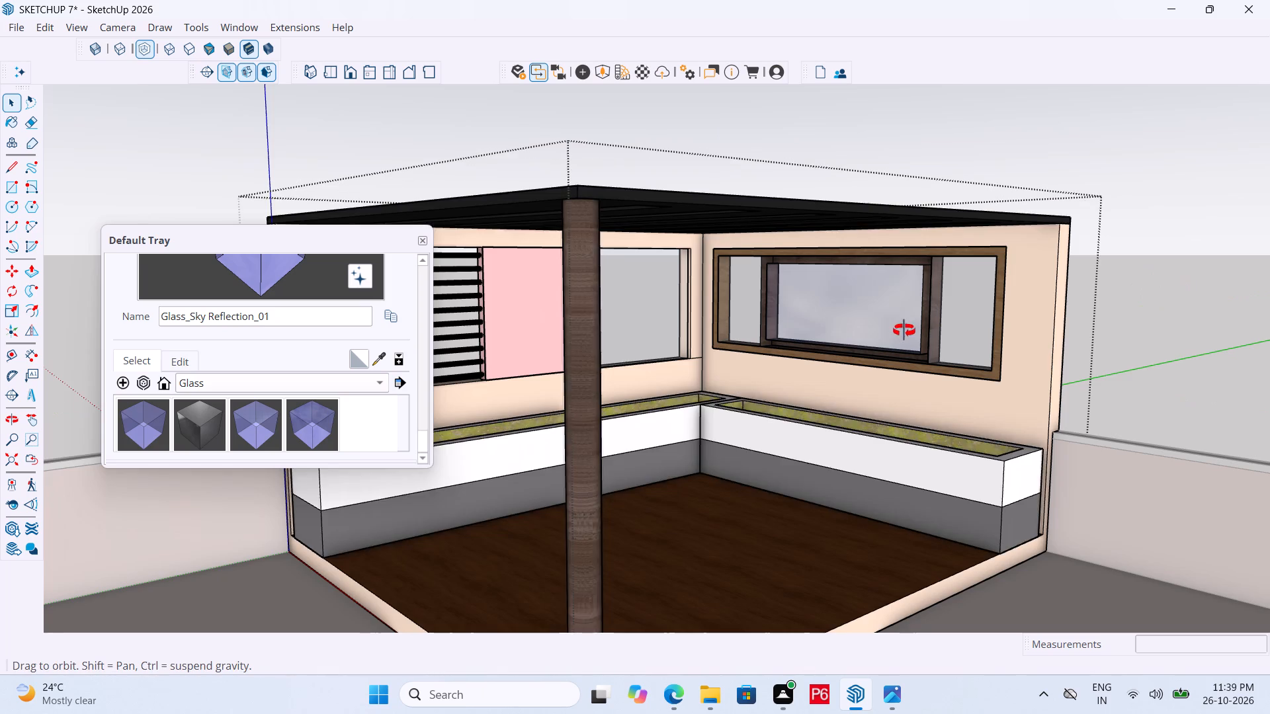
{"action": "middle_click_drag", "start_coordinate": [904, 331], "coordinate": [934, 330]}
{"action": "scroll", "coordinate": [939, 233], "scroll_direction": "down", "scroll_amount": 5}
{"action": "middle_click_drag", "start_coordinate": [886, 350], "coordinate": [842, 381]}
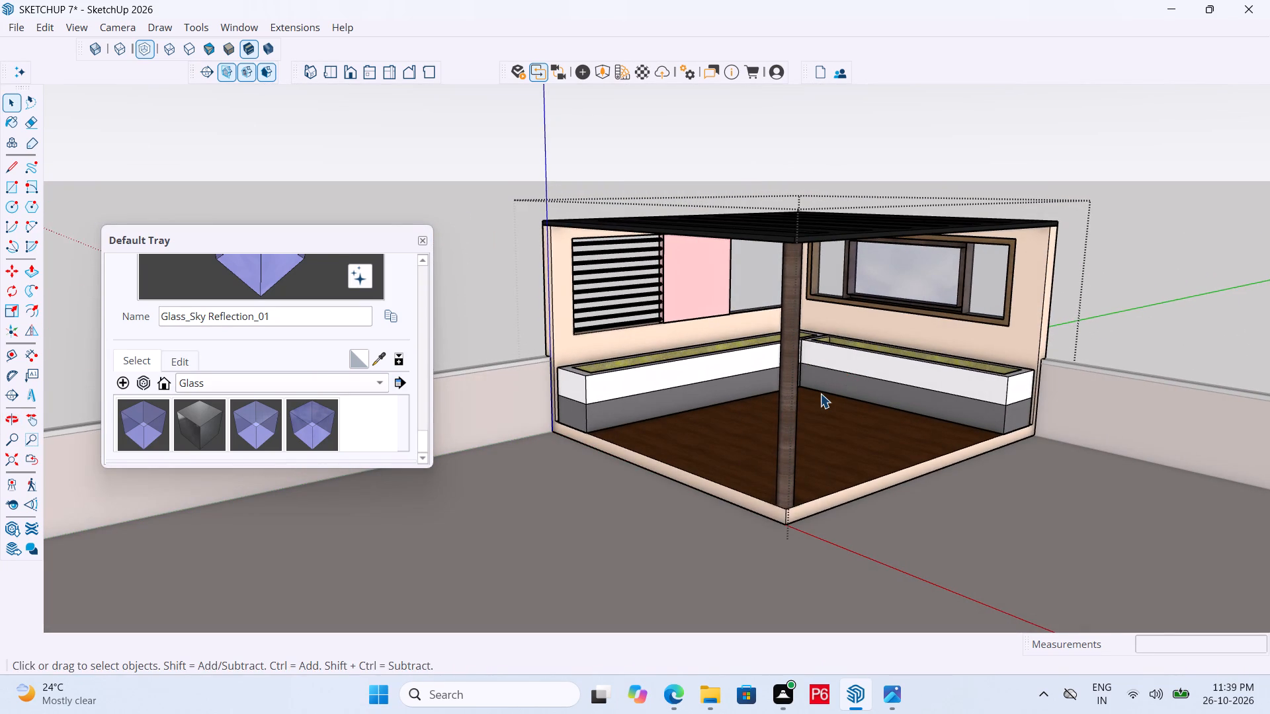
{"action": "middle_click_drag", "start_coordinate": [800, 391], "coordinate": [793, 381]}
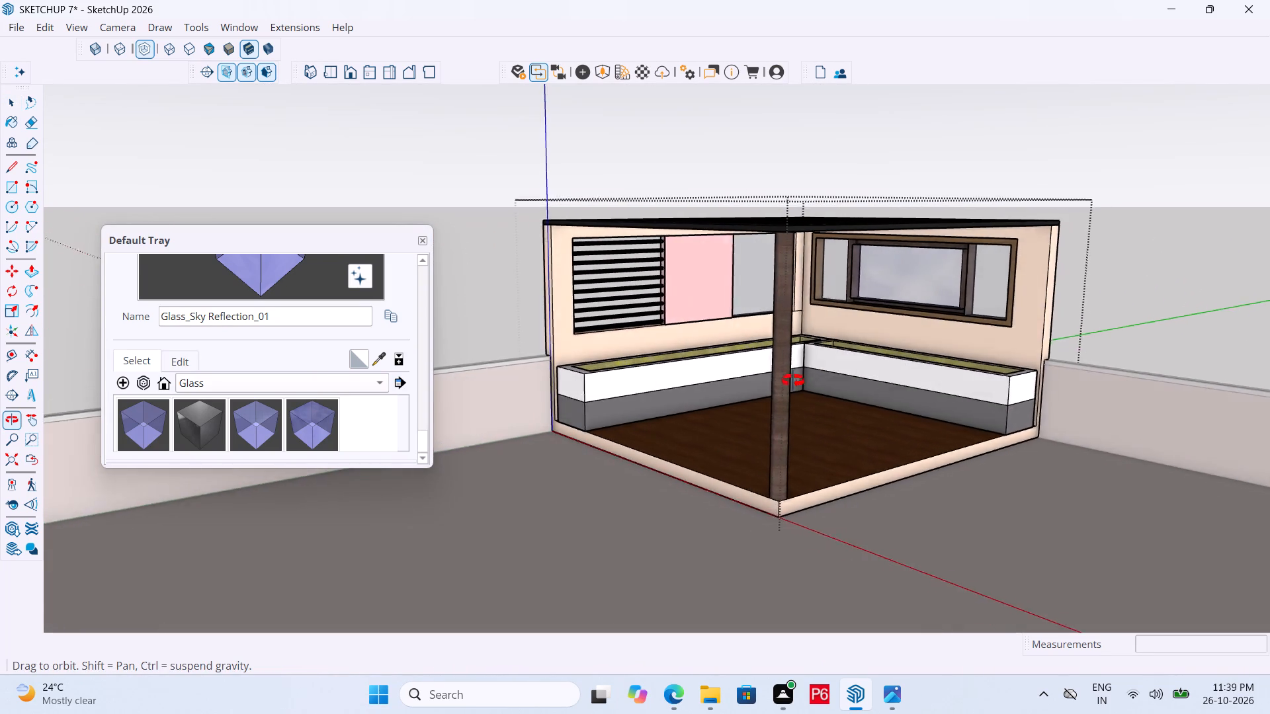
{"action": "middle_click_drag", "start_coordinate": [793, 381], "coordinate": [749, 416]}
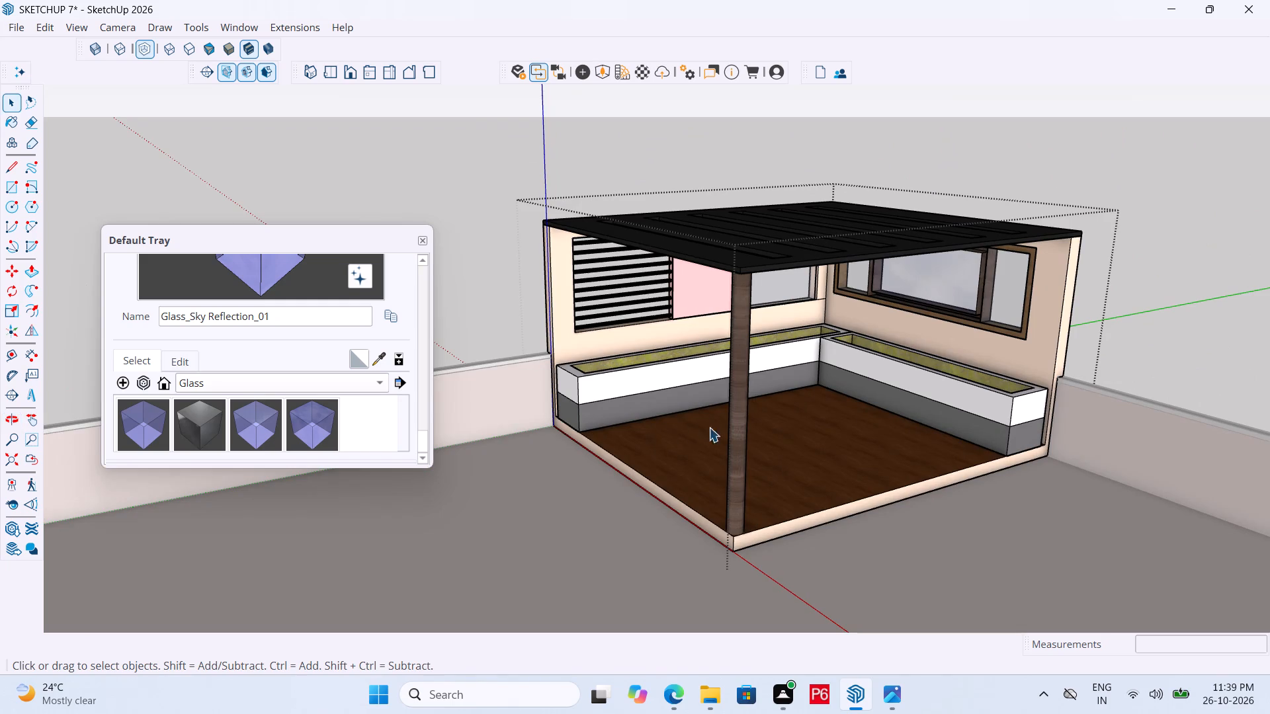
{"action": "middle_click_drag", "start_coordinate": [895, 422], "coordinate": [725, 421]}
{"action": "scroll", "coordinate": [715, 421], "scroll_direction": "up", "scroll_amount": 4}
{"action": "scroll", "coordinate": [796, 387], "scroll_direction": "down", "scroll_amount": 1}
{"action": "middle_click_drag", "start_coordinate": [801, 397], "coordinate": [803, 435]}
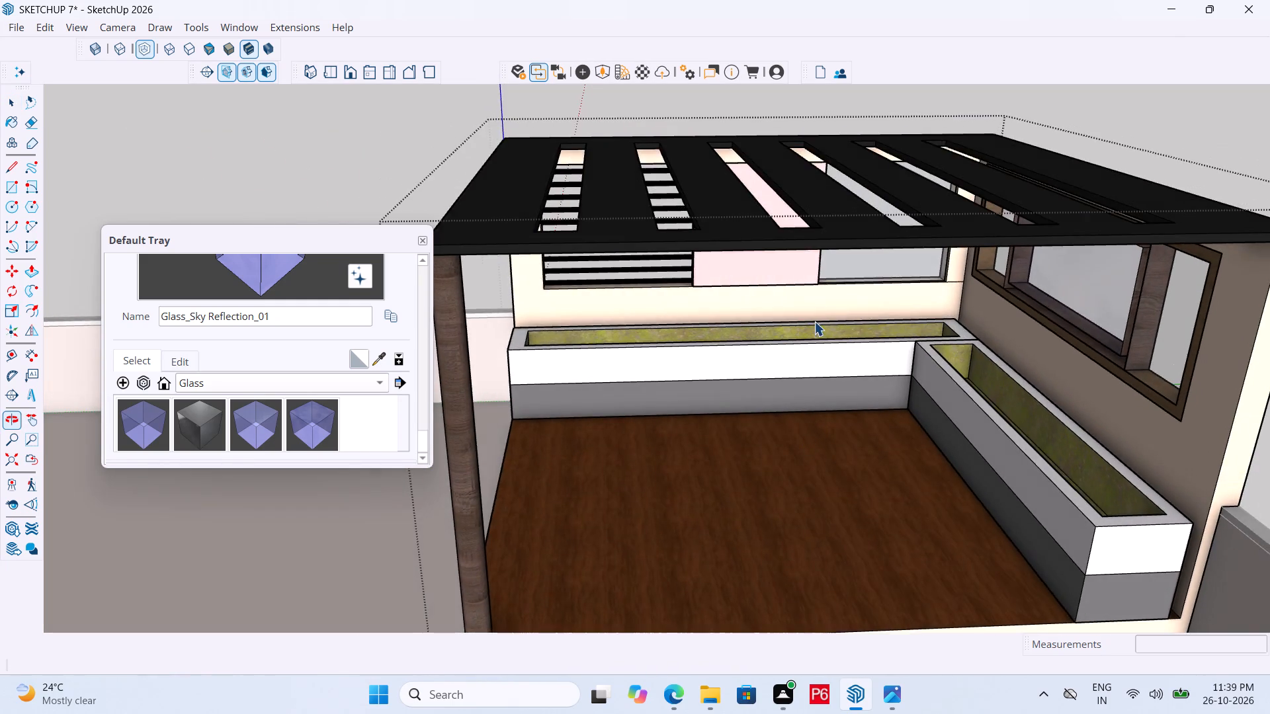
{"action": "scroll", "coordinate": [814, 320], "scroll_direction": "down", "scroll_amount": 6}
{"action": "scroll", "coordinate": [839, 475], "scroll_direction": "up", "scroll_amount": 6}
{"action": "middle_click_drag", "start_coordinate": [842, 473], "coordinate": [787, 464]}
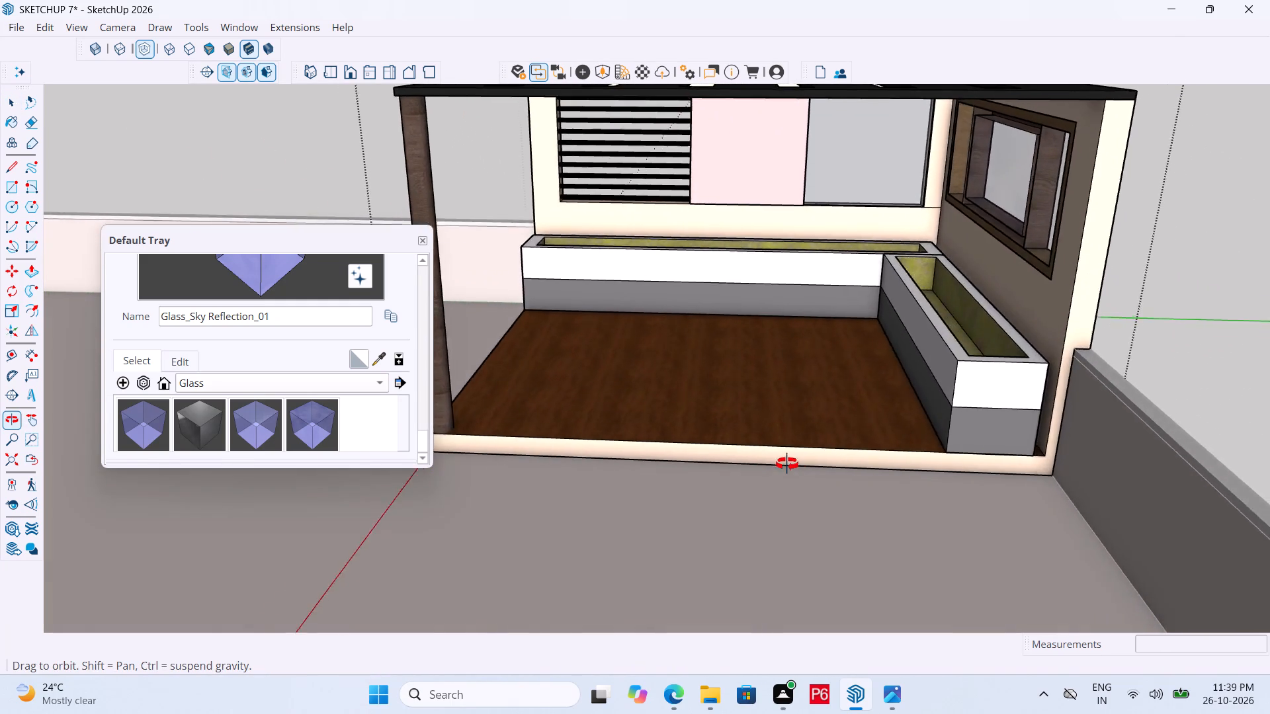
{"action": "middle_click_drag", "start_coordinate": [787, 464], "coordinate": [626, 461]}
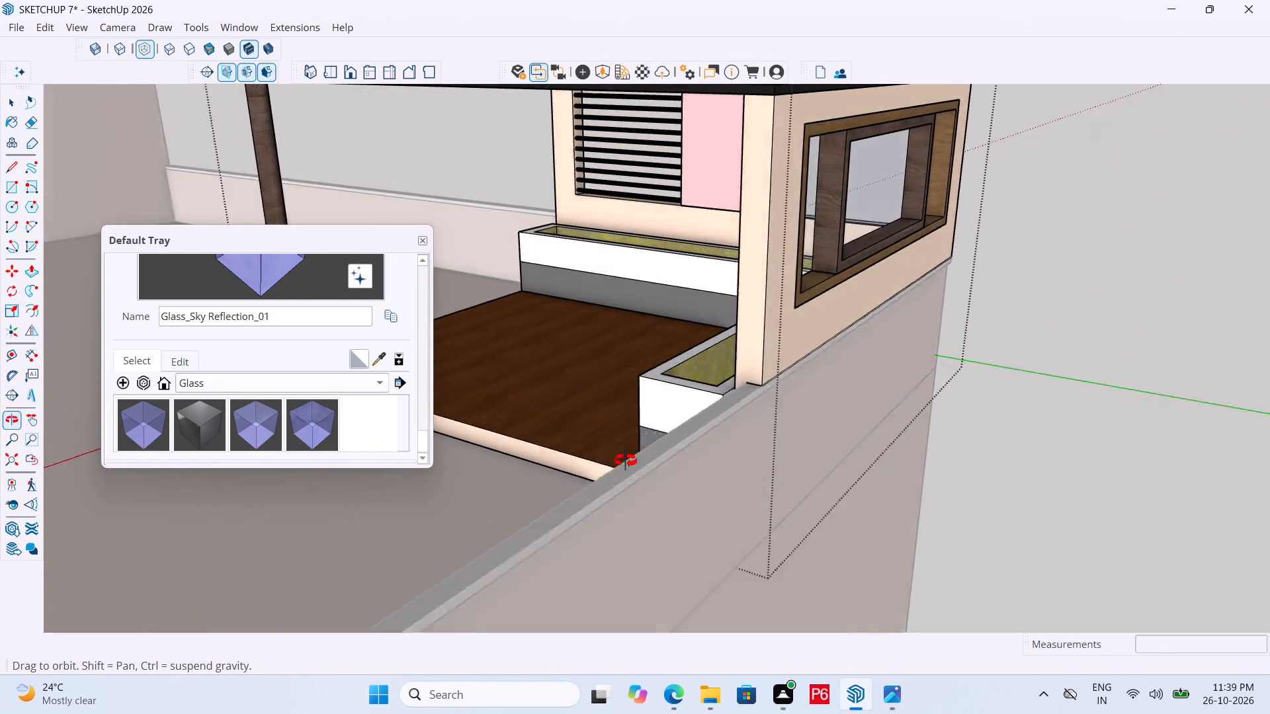
{"action": "middle_click_drag", "start_coordinate": [626, 461], "coordinate": [749, 456]}
Close the corner room group to return to the whole building model.
{"action": "key", "text": "space"}
{"action": "left_click", "coordinate": [1156, 366]}
Save the model with the fitted rooftop corner room.
{"action": "middle_click_drag", "start_coordinate": [1103, 393], "coordinate": [877, 379]}
{"action": "scroll", "coordinate": [1054, 360], "scroll_direction": "down", "scroll_amount": 5}
{"action": "middle_click_drag", "start_coordinate": [878, 387], "coordinate": [872, 388], "text": "ctrl"}
{"action": "key", "text": "ctrl+s"}
{"action": "key", "text": "ctrl+s"}
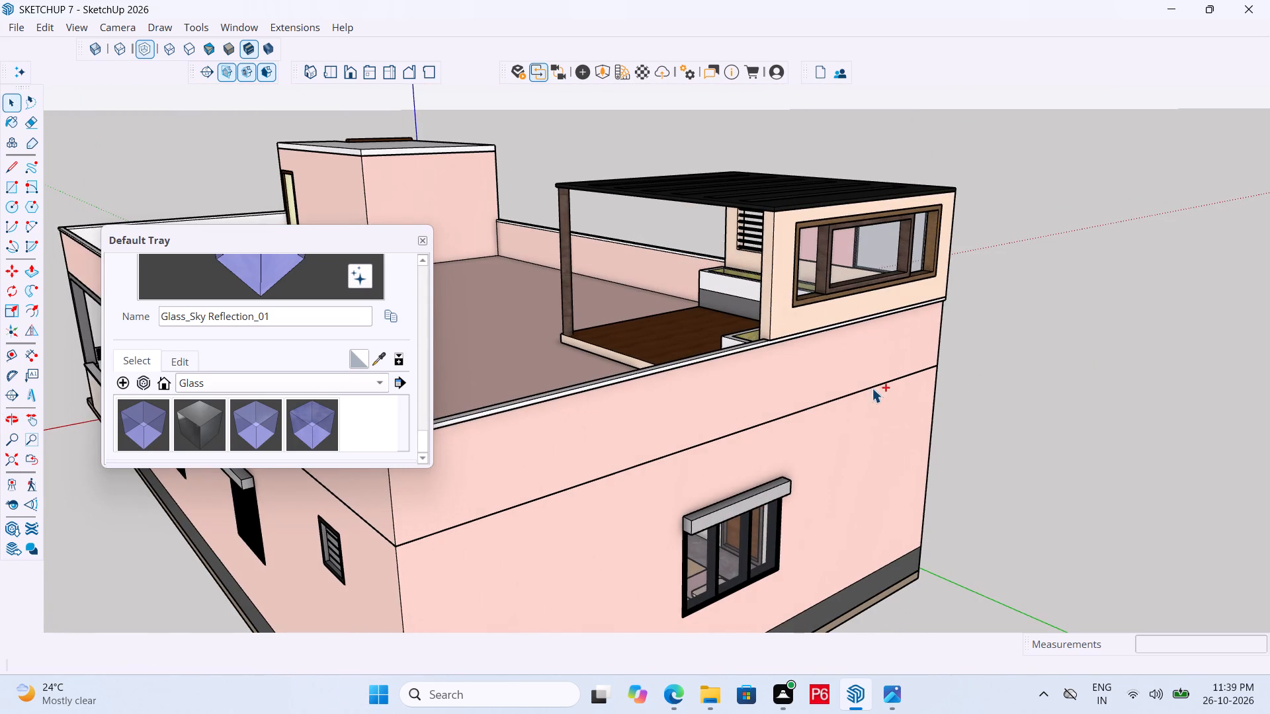
{"action": "key", "text": "ctrl+s"}
{"action": "key", "text": "ctrl+s"}
{"action": "key", "text": "ctrl+s"}
{"action": "key", "text": "ctrl+s"}
{"action": "key", "text": "ctrl+s"}
{"action": "key", "text": "ctrl+s"}
{"action": "key", "text": "ctrl+s"}
Examine the rooftop corner room from around the building, from low angles and from above its slotted roof.
{"action": "middle_click_drag", "start_coordinate": [695, 366], "coordinate": [1017, 327]}
{"action": "middle_click_drag", "start_coordinate": [779, 344], "coordinate": [1052, 419]}
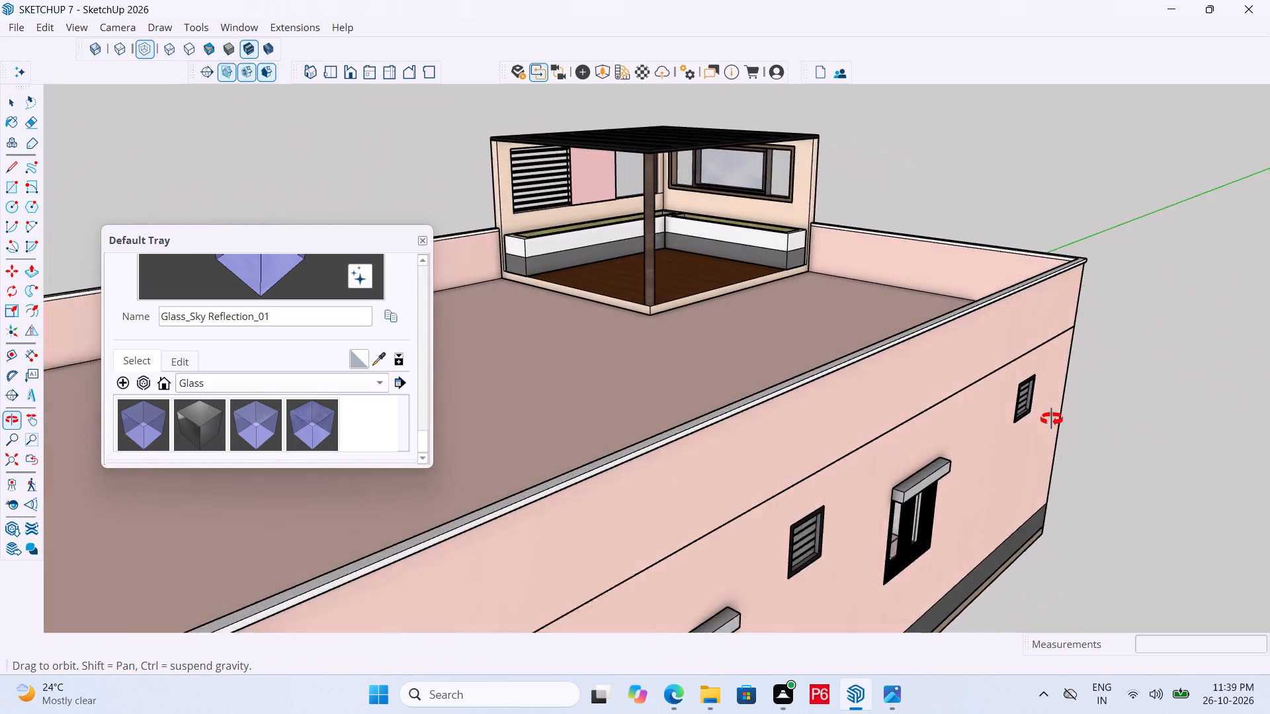
{"action": "middle_click_drag", "start_coordinate": [1052, 419], "coordinate": [1102, 412]}
{"action": "scroll", "coordinate": [1029, 214], "scroll_direction": "down", "scroll_amount": 5}
{"action": "scroll", "coordinate": [974, 240], "scroll_direction": "down", "scroll_amount": 6}
{"action": "middle_click_drag", "start_coordinate": [849, 329], "coordinate": [861, 249]}
{"action": "scroll", "coordinate": [688, 231], "scroll_direction": "up", "scroll_amount": 6}
{"action": "scroll", "coordinate": [527, 221], "scroll_direction": "up", "scroll_amount": 4}
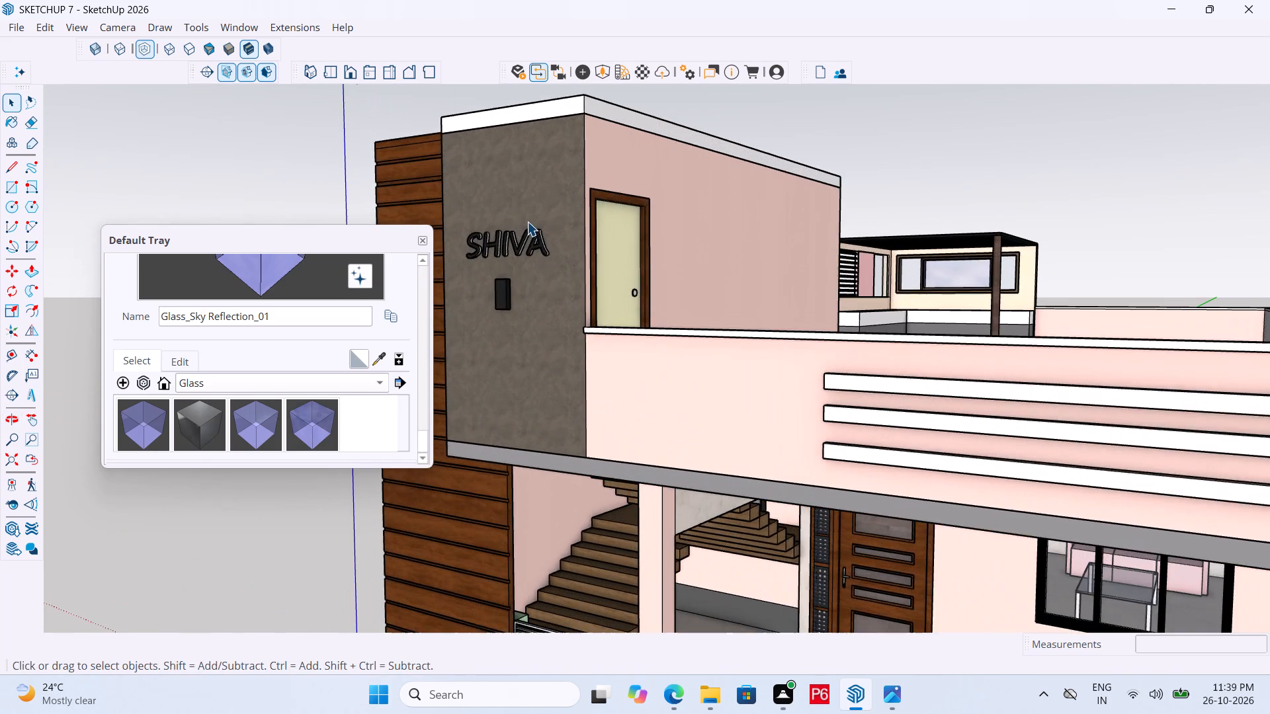
{"action": "scroll", "coordinate": [1084, 221], "scroll_direction": "up", "scroll_amount": 6}
{"action": "scroll", "coordinate": [951, 348], "scroll_direction": "up", "scroll_amount": 5}
{"action": "middle_click_drag", "start_coordinate": [943, 348], "coordinate": [899, 397]}
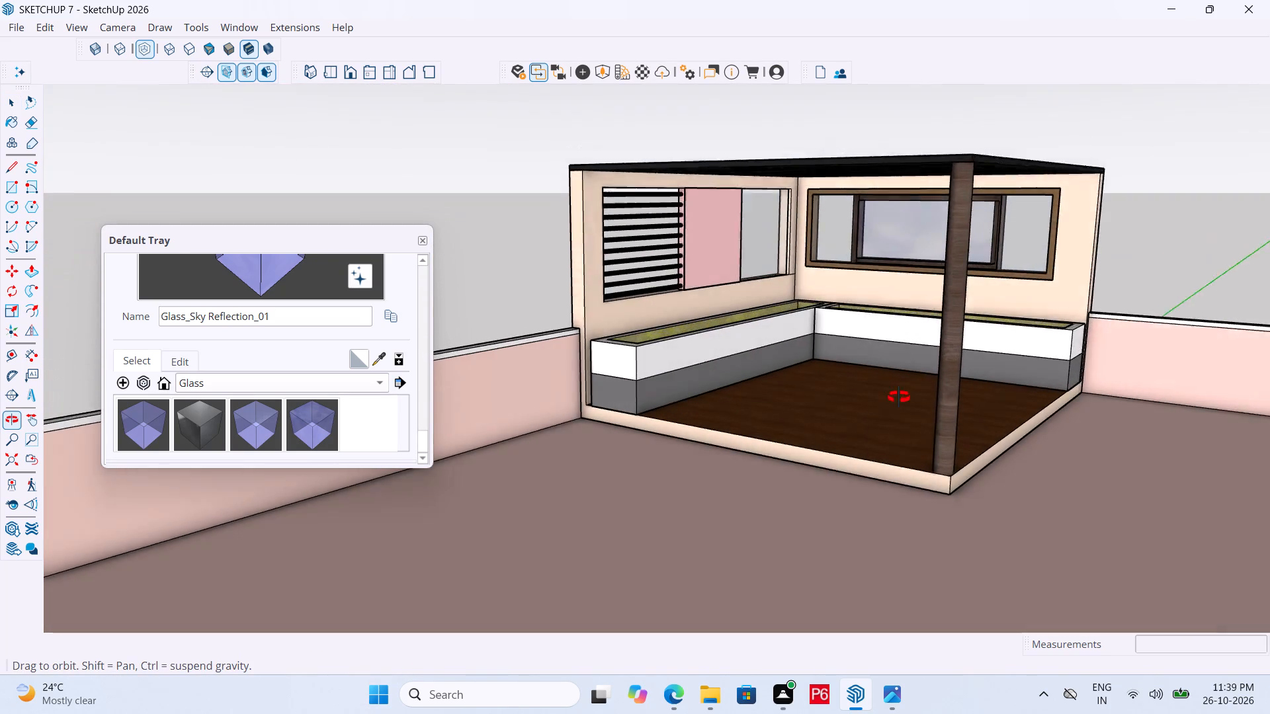
{"action": "middle_click_drag", "start_coordinate": [899, 397], "coordinate": [872, 411]}
{"action": "scroll", "coordinate": [872, 411], "scroll_direction": "up", "scroll_amount": 3}
{"action": "middle_click_drag", "start_coordinate": [907, 356], "coordinate": [896, 407]}
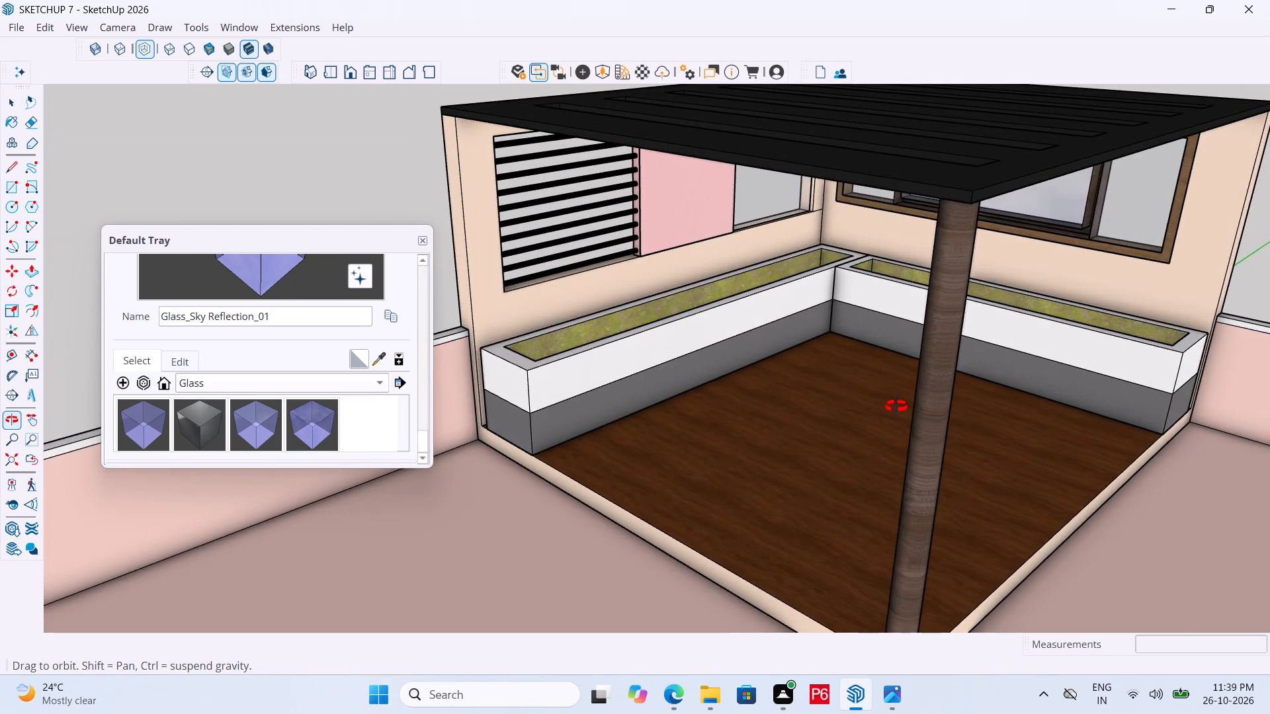
{"action": "middle_click_drag", "start_coordinate": [896, 407], "coordinate": [907, 362]}
{"action": "scroll", "coordinate": [940, 437], "scroll_direction": "down", "scroll_amount": 5}
{"action": "middle_click_drag", "start_coordinate": [922, 413], "coordinate": [922, 322]}
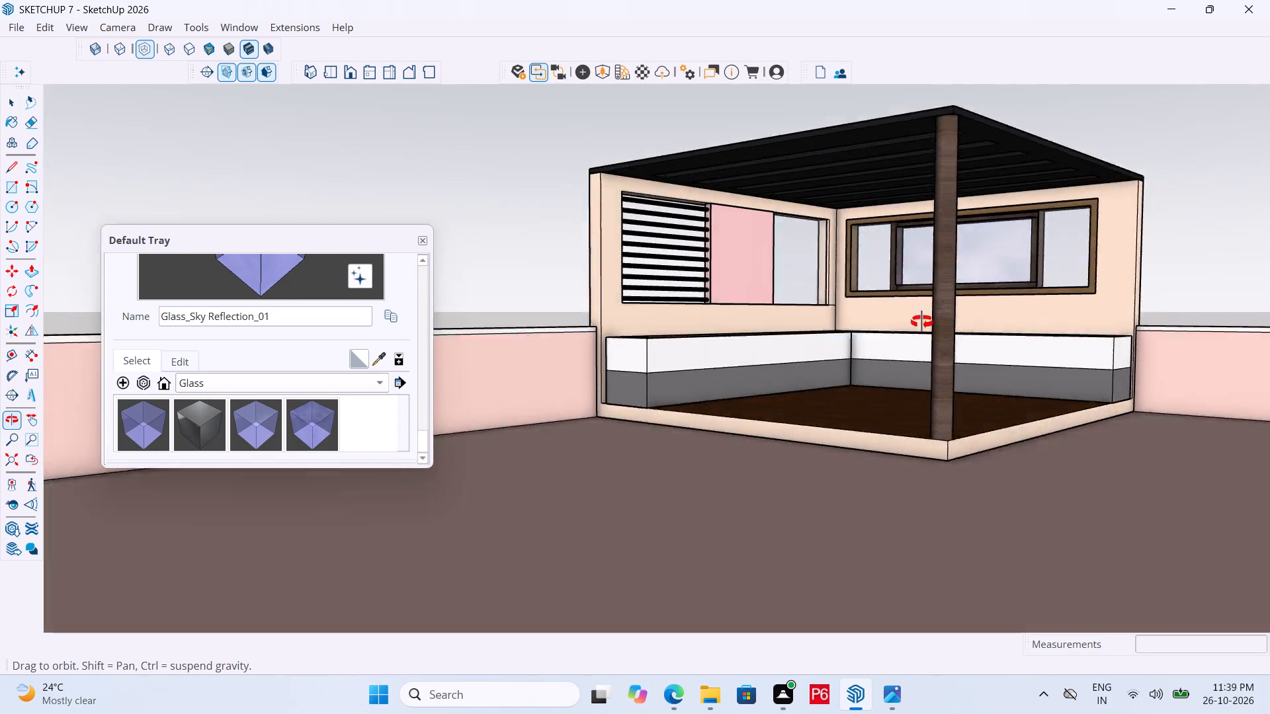
{"action": "middle_click_drag", "start_coordinate": [922, 322], "coordinate": [927, 135]}
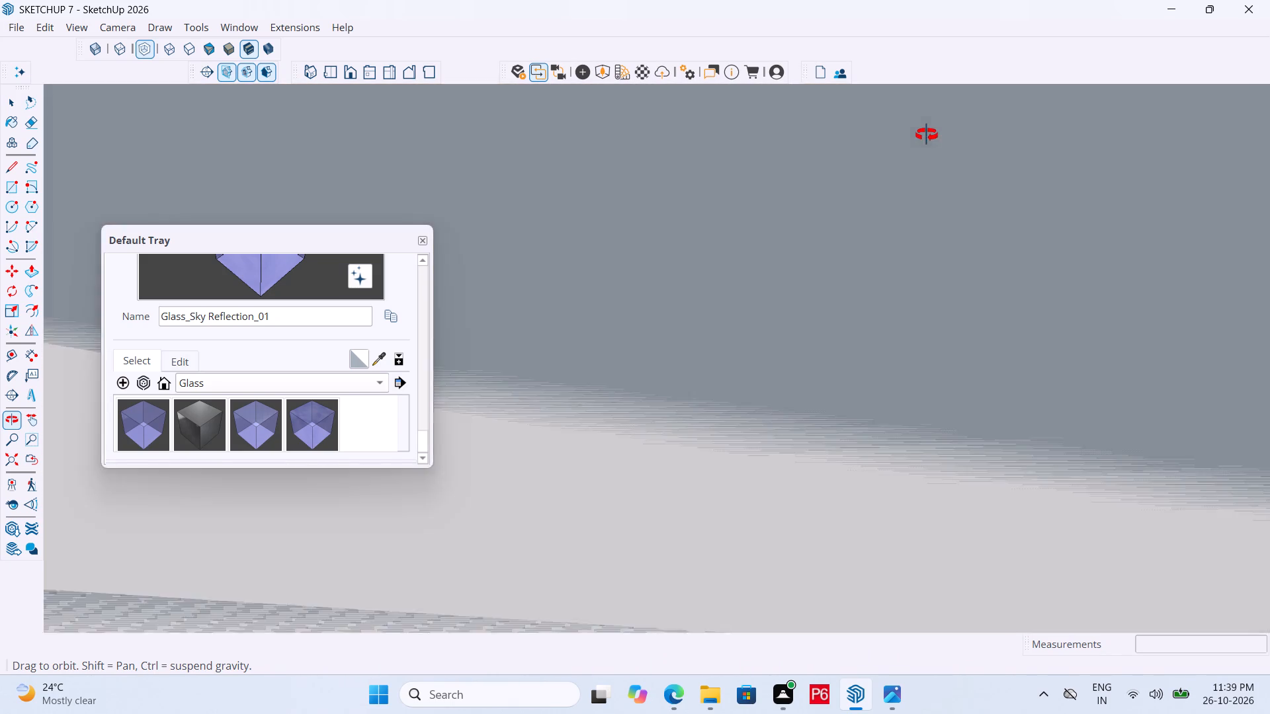
{"action": "middle_click_drag", "start_coordinate": [927, 135], "coordinate": [883, 502]}
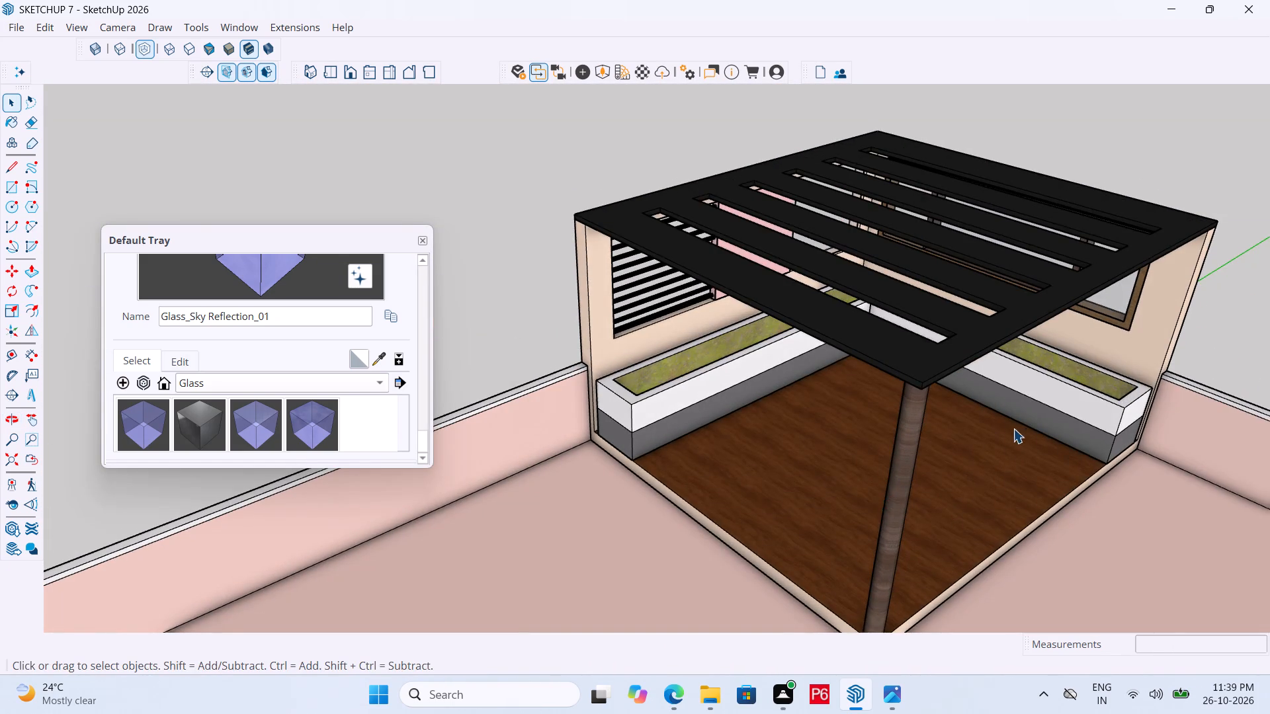
{"action": "scroll", "coordinate": [853, 322], "scroll_direction": "down", "scroll_amount": 6}
{"action": "scroll", "coordinate": [885, 401], "scroll_direction": "up", "scroll_amount": 5}
{"action": "middle_click_drag", "start_coordinate": [864, 382], "coordinate": [810, 360]}
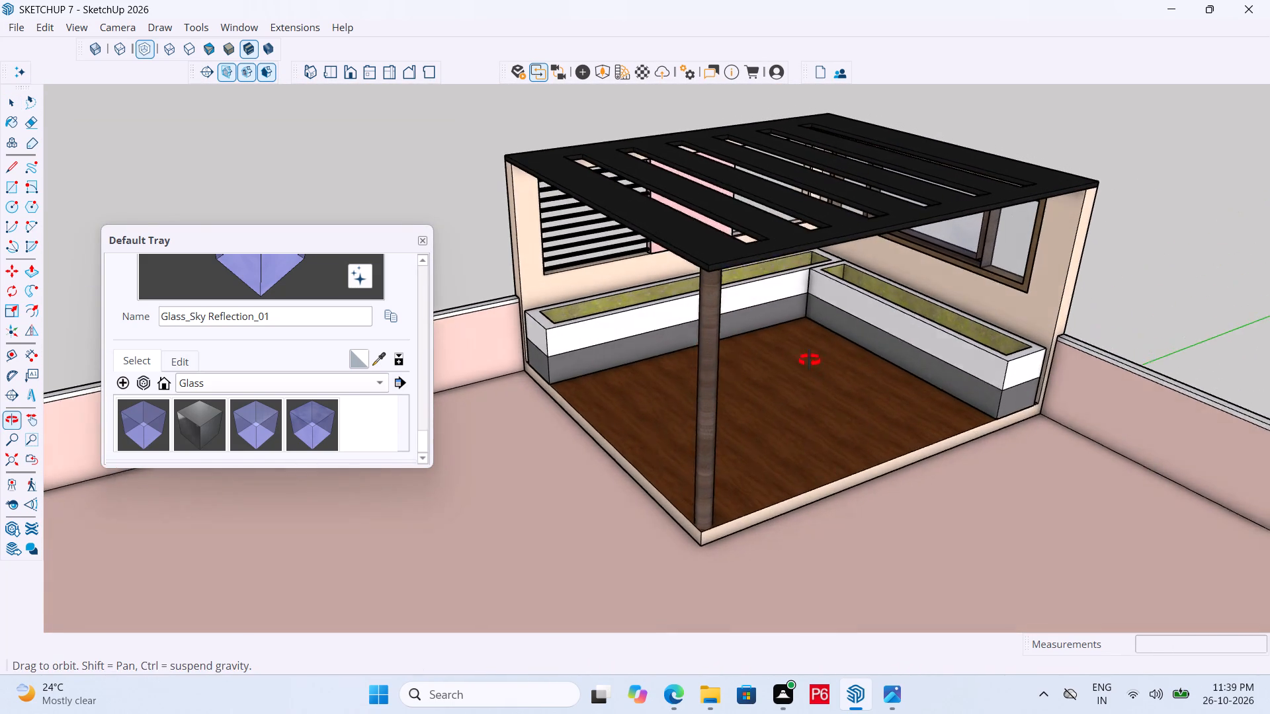
{"action": "middle_click_drag", "start_coordinate": [810, 360], "coordinate": [804, 362]}
{"action": "middle_click_drag", "start_coordinate": [804, 362], "coordinate": [796, 374]}
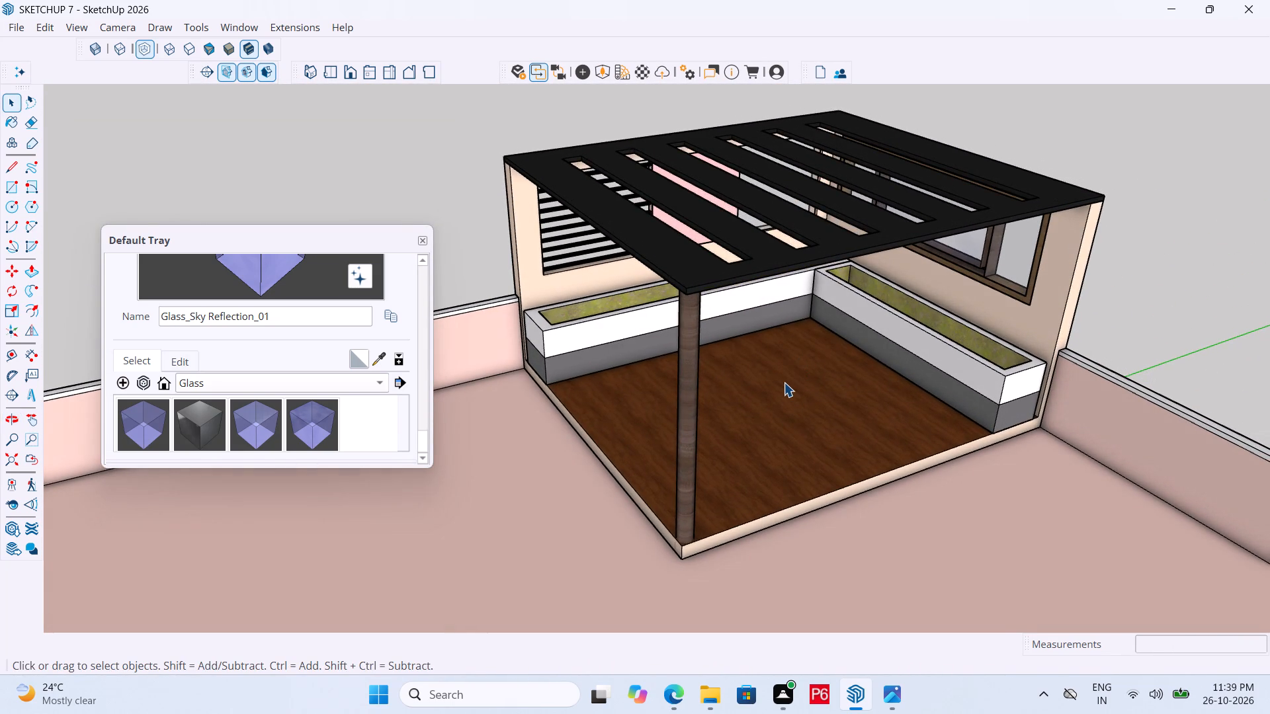
Draw a two-point arc on the room's wood floor, bulging about 1' 9" towards the planter corner.
{"action": "left_click", "coordinate": [25, 227]}
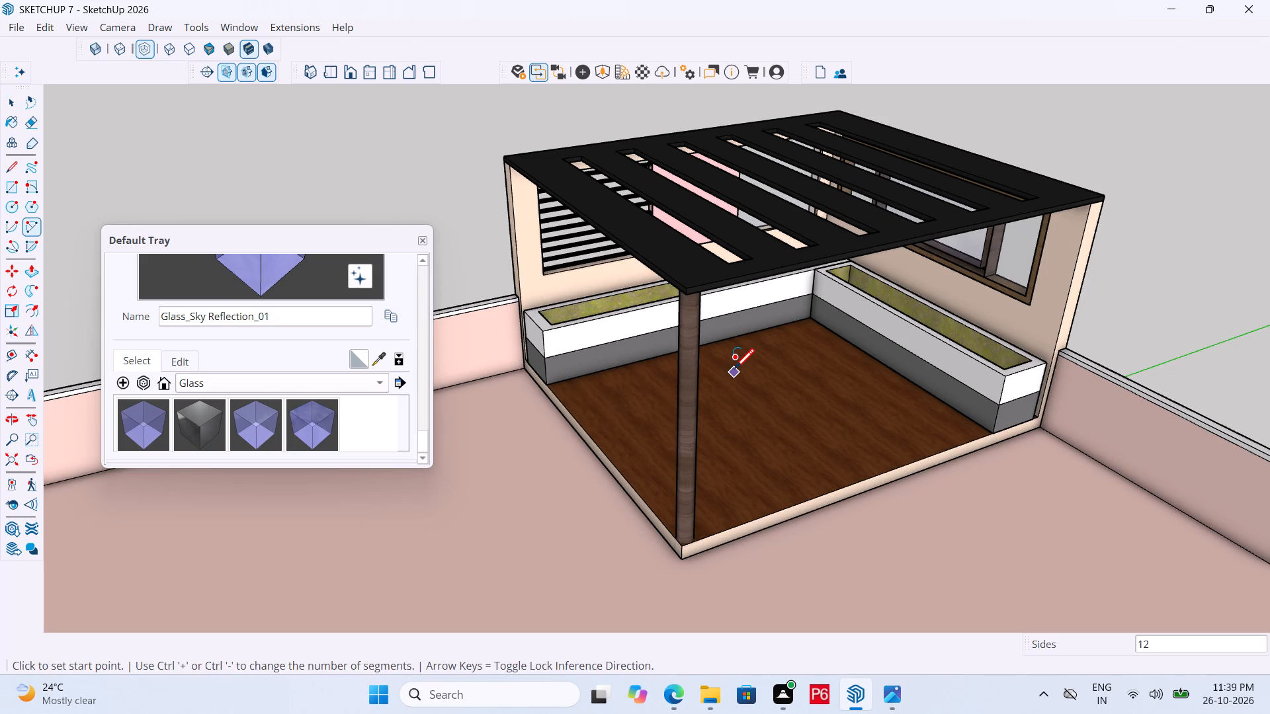
{"action": "left_click", "coordinate": [734, 371]}
{"action": "left_click", "coordinate": [820, 450]}
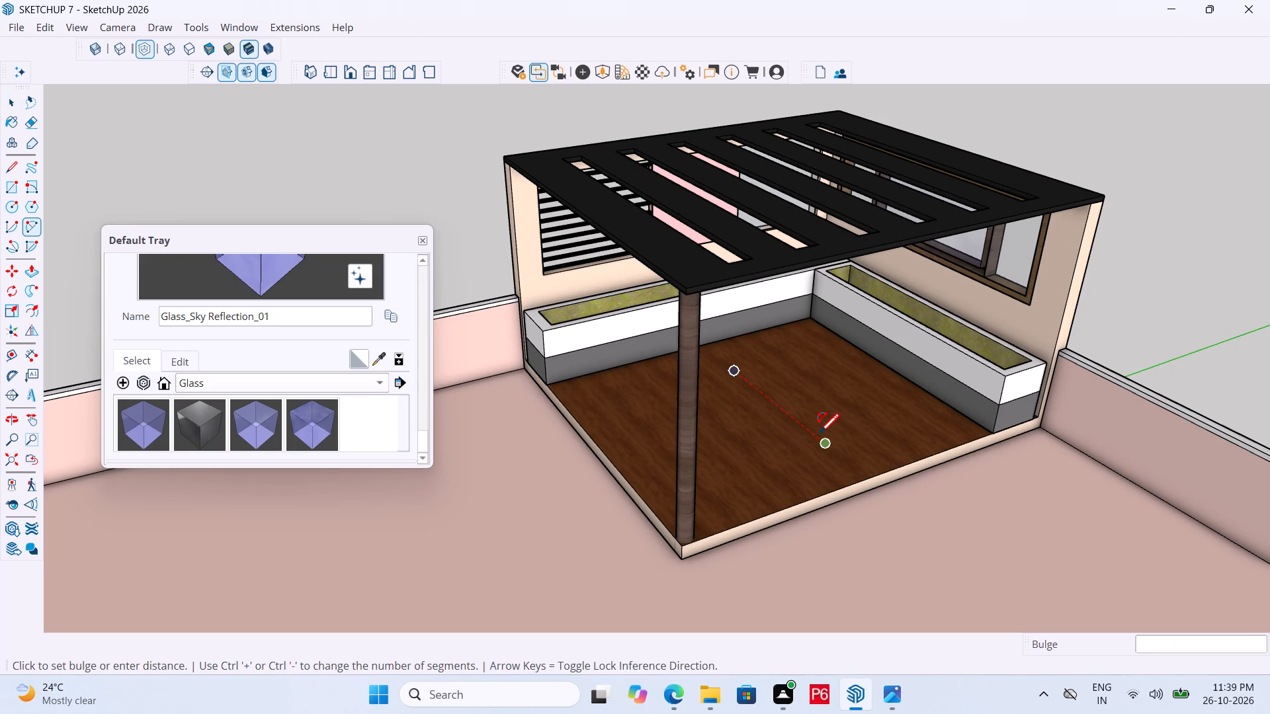
{"action": "left_click", "coordinate": [816, 396]}
{"action": "key", "text": "space"}
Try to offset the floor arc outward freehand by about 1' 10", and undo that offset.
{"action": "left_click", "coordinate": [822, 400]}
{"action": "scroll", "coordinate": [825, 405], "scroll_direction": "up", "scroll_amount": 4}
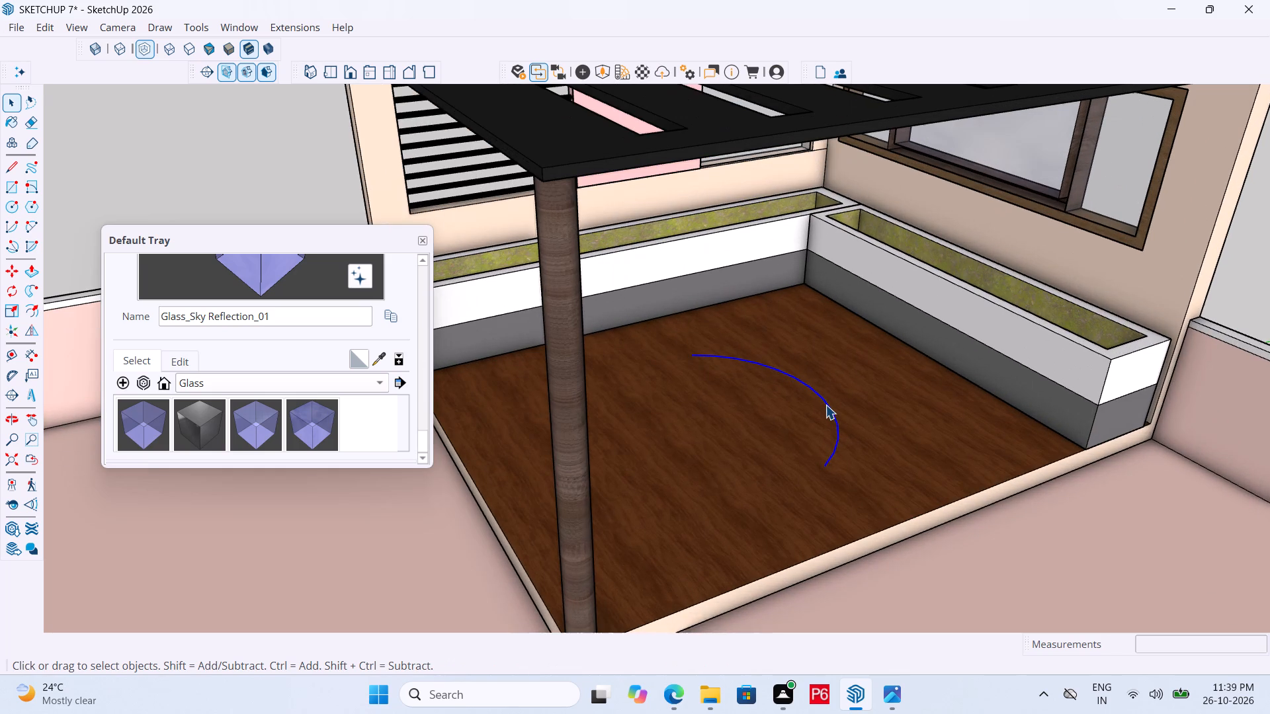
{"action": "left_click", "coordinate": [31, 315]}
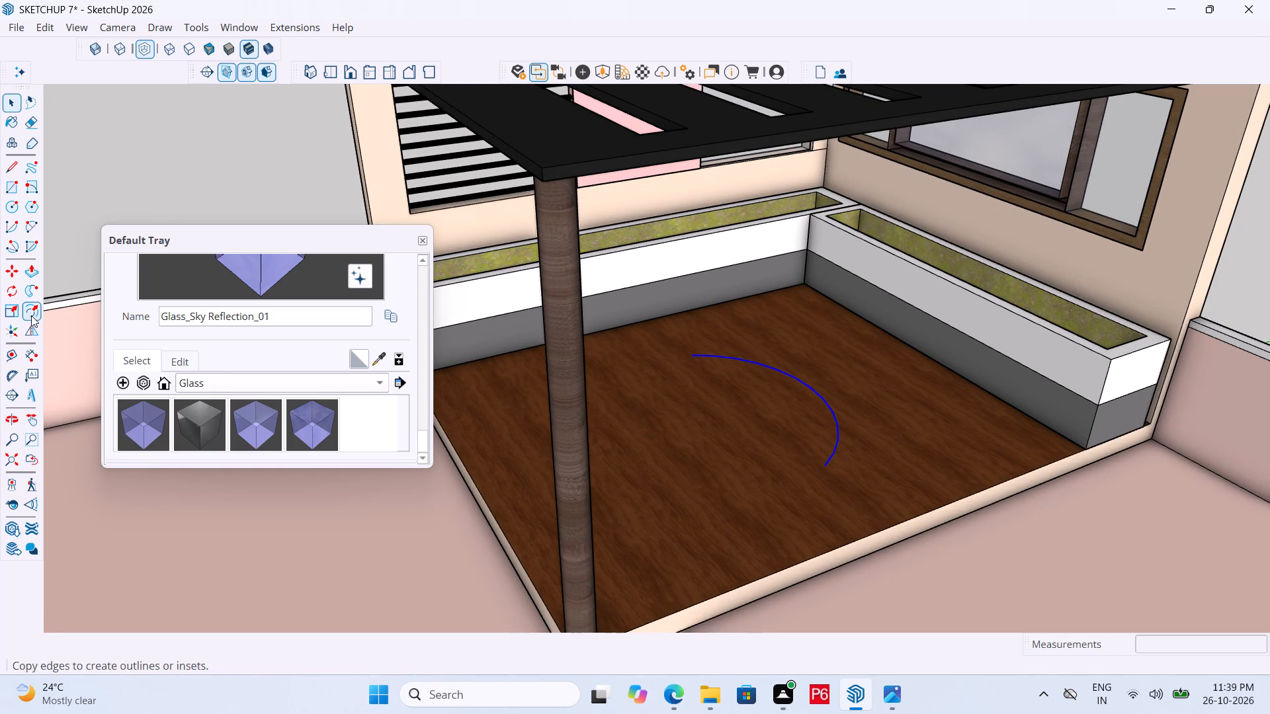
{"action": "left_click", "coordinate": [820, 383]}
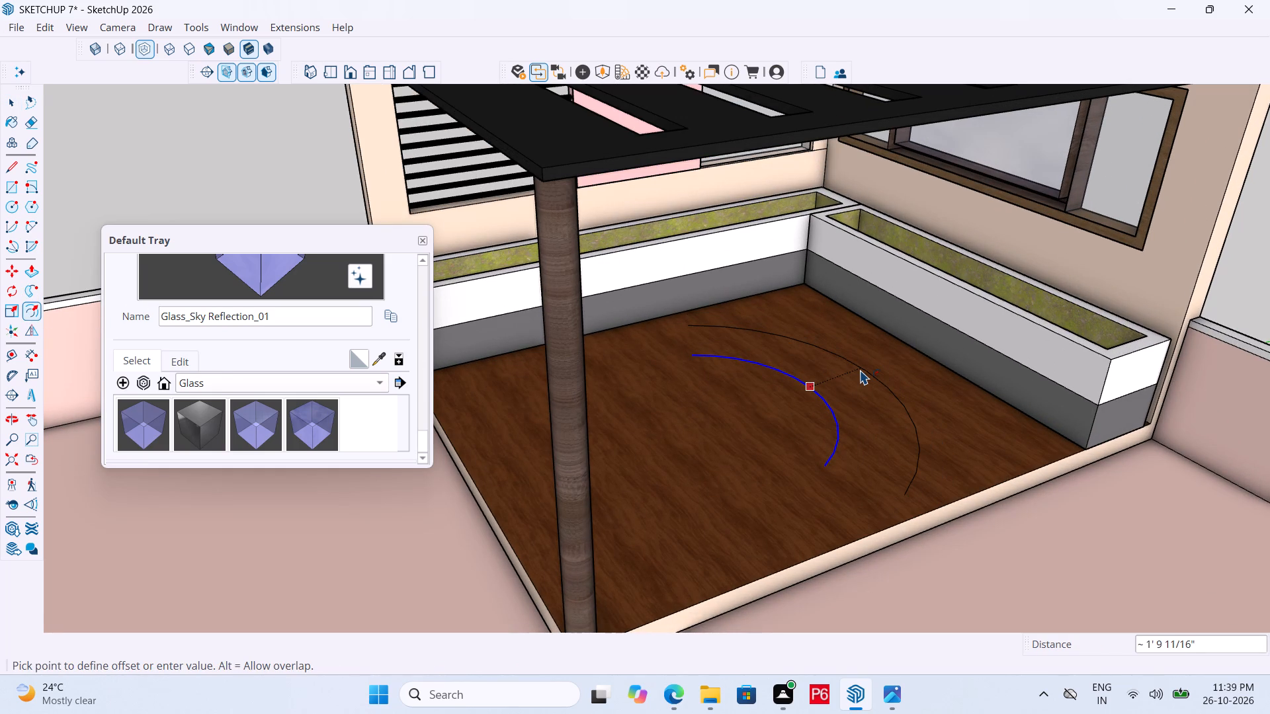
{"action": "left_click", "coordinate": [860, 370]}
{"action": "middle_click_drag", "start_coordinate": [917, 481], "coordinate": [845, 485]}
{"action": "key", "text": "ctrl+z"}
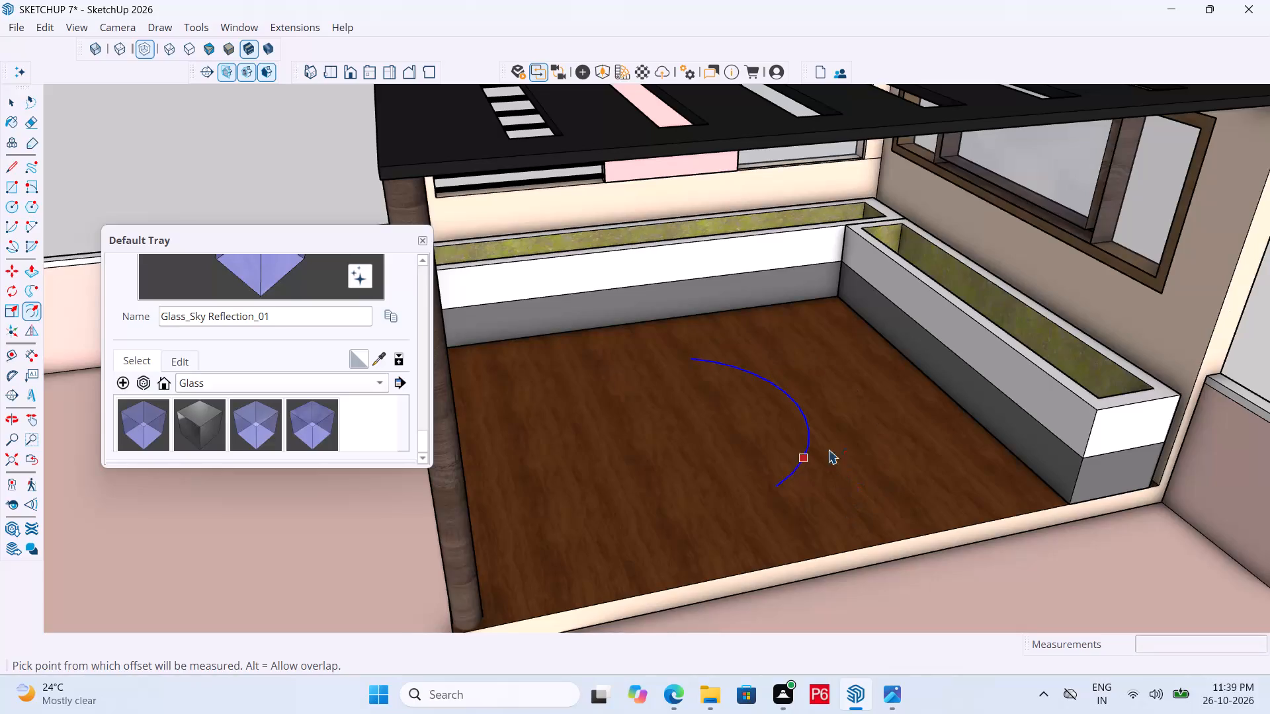
Offset the floor arc outward by 2' towards the planters.
{"action": "left_click", "coordinate": [808, 414]}
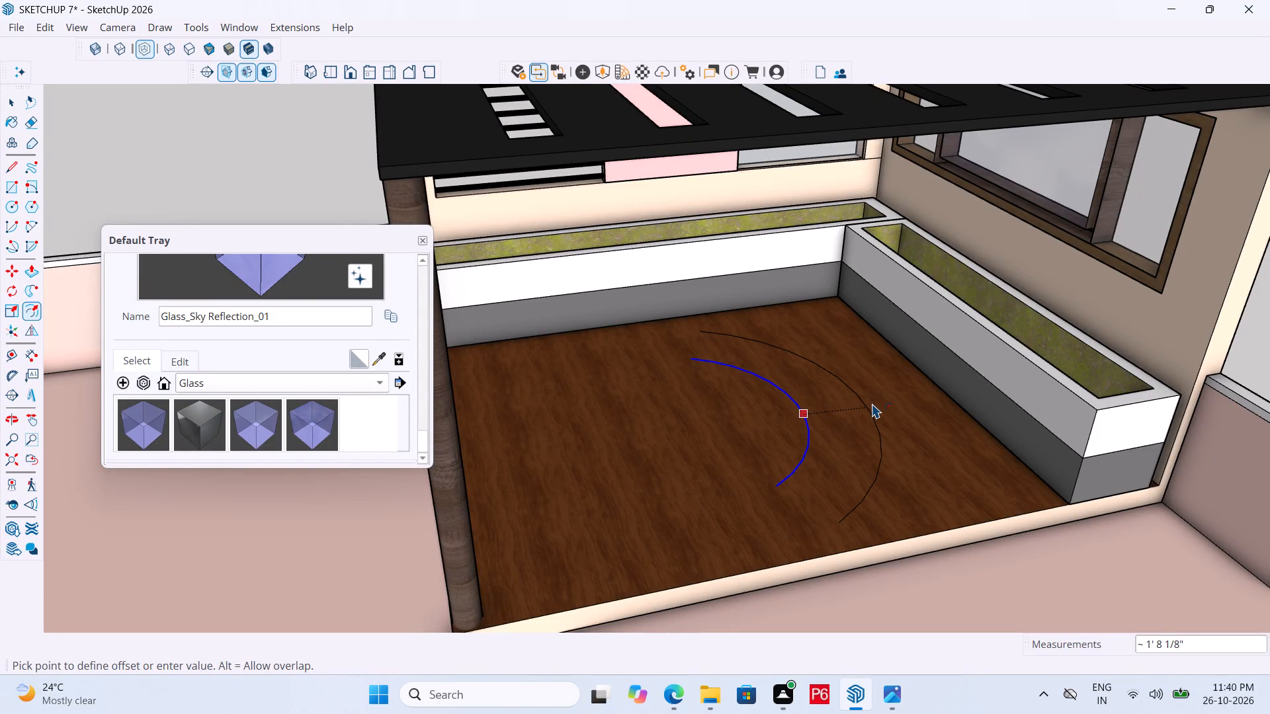
{"action": "type", "text": "2'"}
{"action": "key", "text": "Return"}
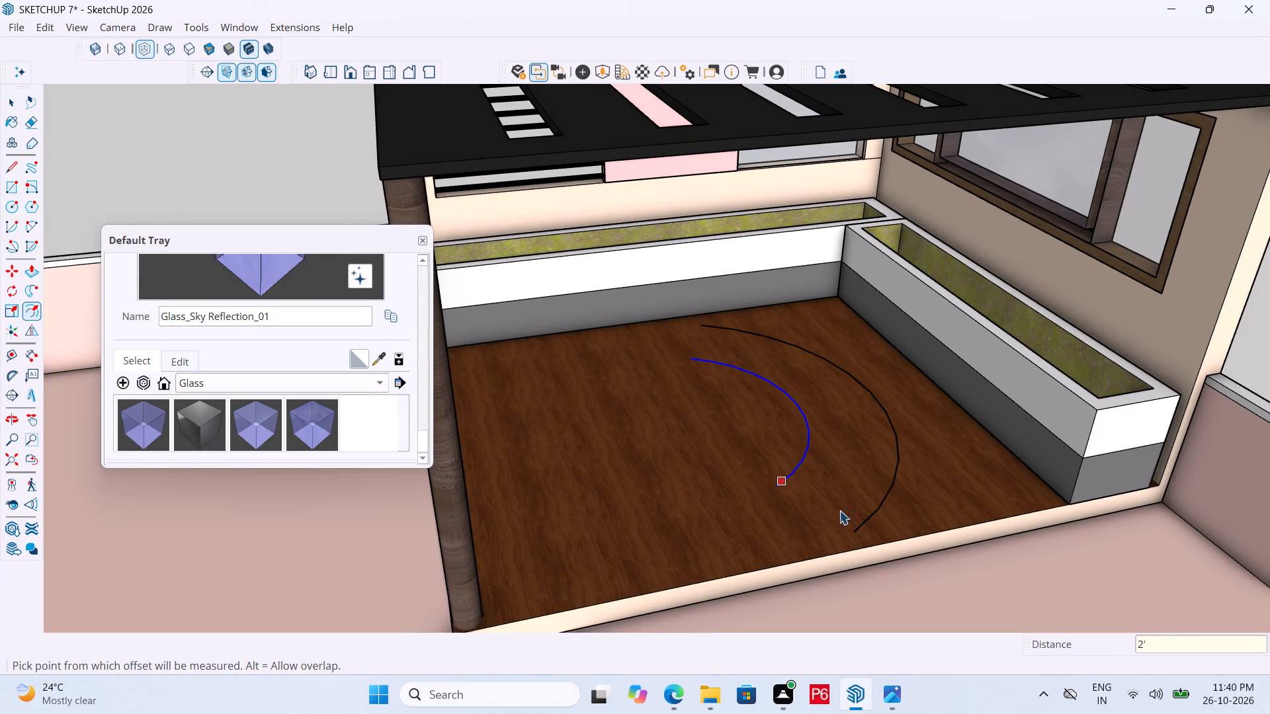
Draw a 2' straight line joining the two arcs' ends nearest the floor's open edge.
{"action": "key", "text": "l"}
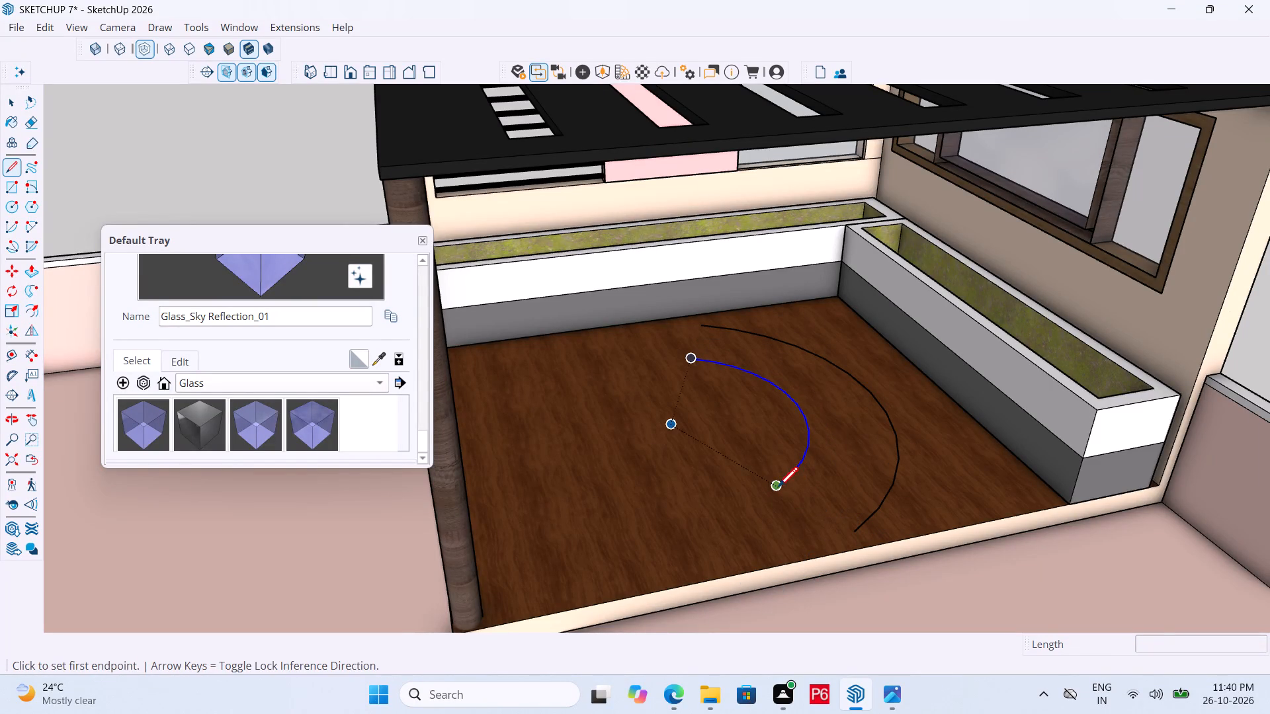
{"action": "left_click", "coordinate": [778, 489]}
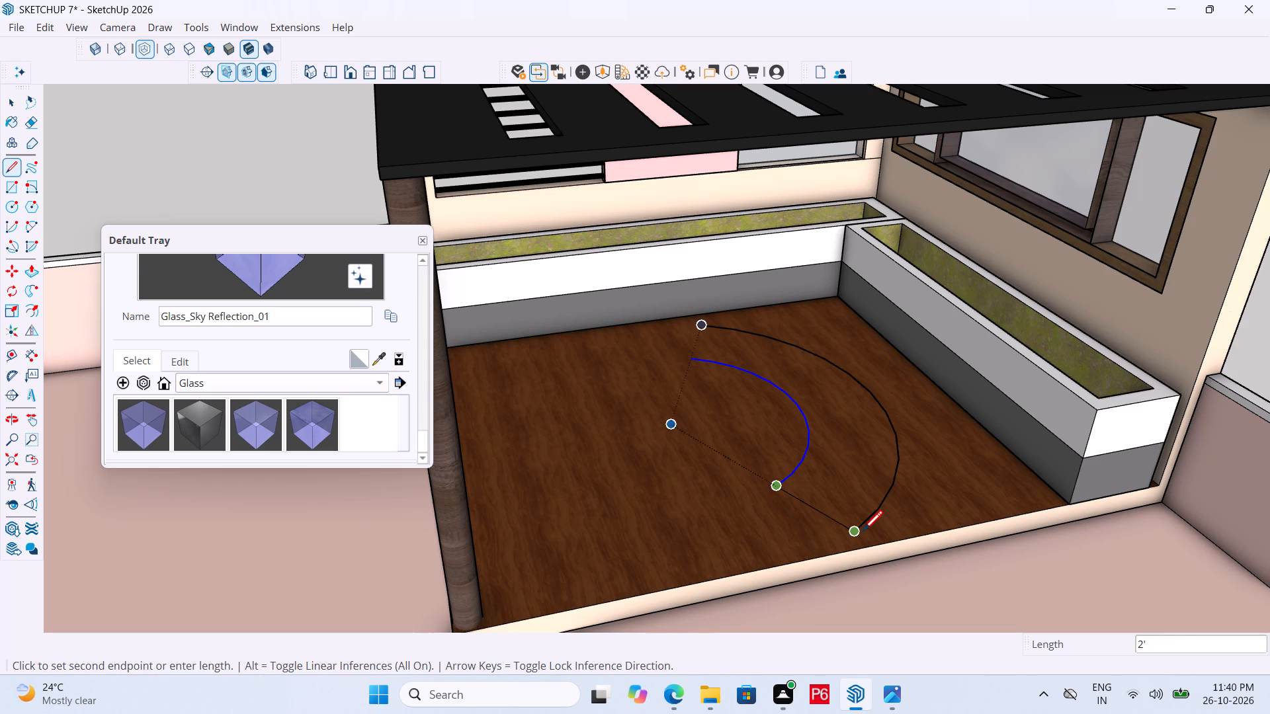
{"action": "left_click", "coordinate": [863, 533]}
{"action": "key", "text": "space"}
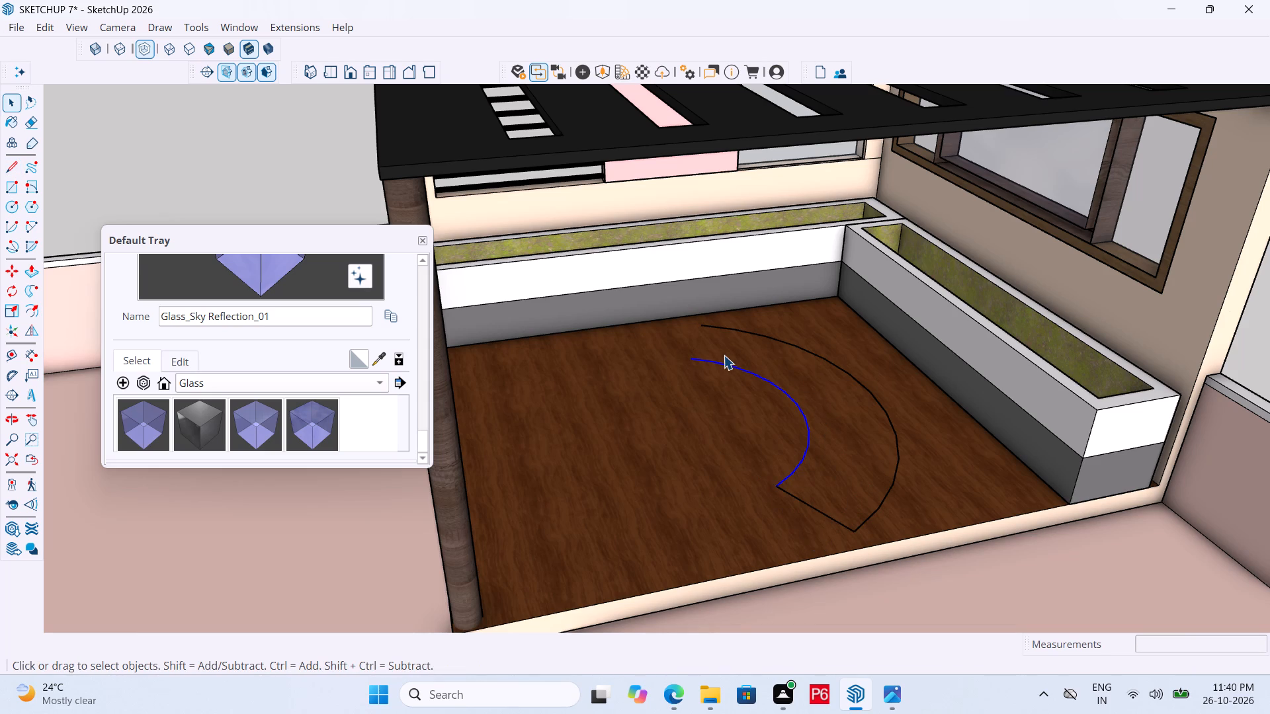
Draw a 2' straight line joining the two arcs' ends nearest the back planter, closing the curved outline.
{"action": "key", "text": "l"}
{"action": "left_click", "coordinate": [701, 323]}
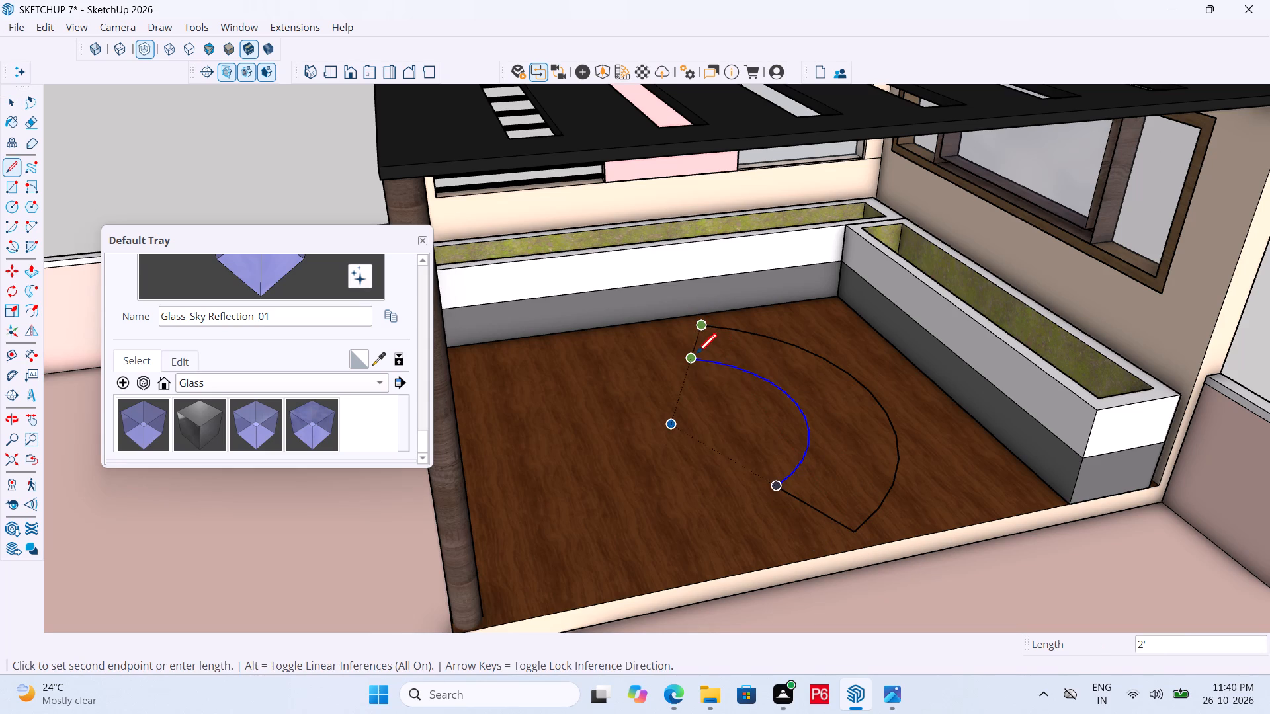
{"action": "left_click", "coordinate": [697, 356]}
{"action": "key", "text": "space"}
Group the curved floor face together with its bounding edges.
{"action": "double_click", "coordinate": [817, 386]}
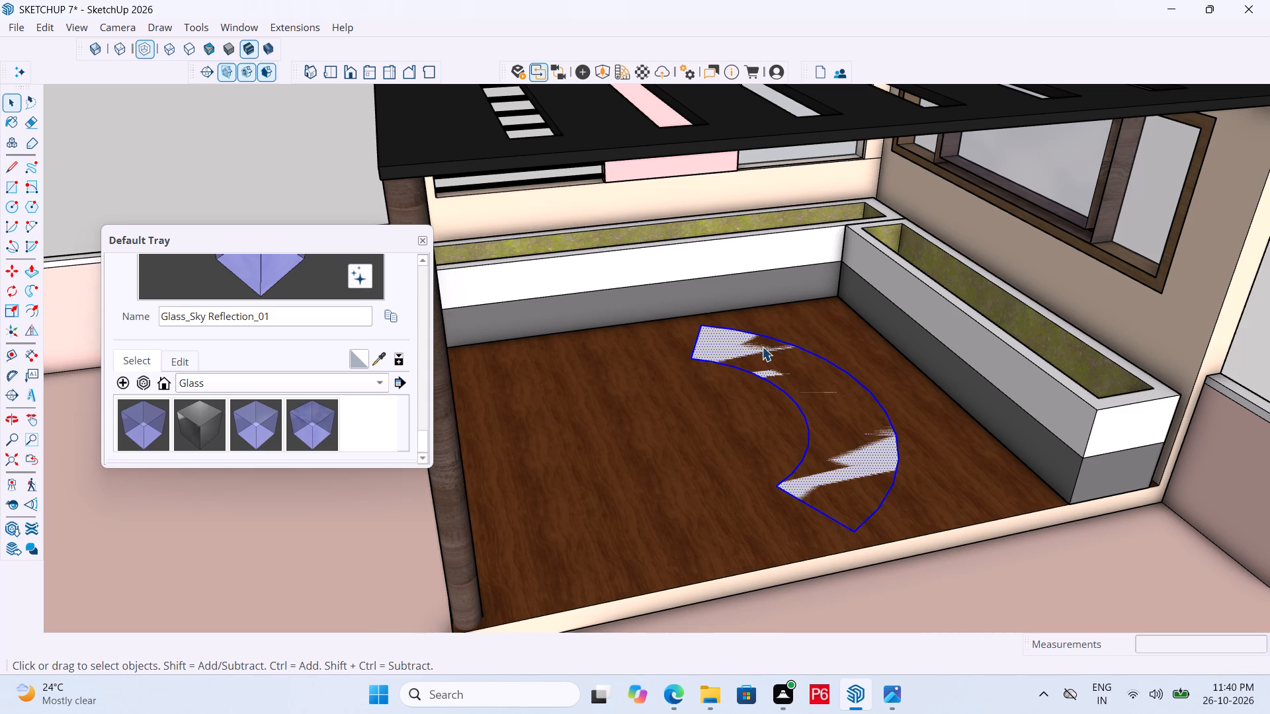
{"action": "right_click", "coordinate": [718, 340]}
{"action": "left_click", "coordinate": [814, 500]}
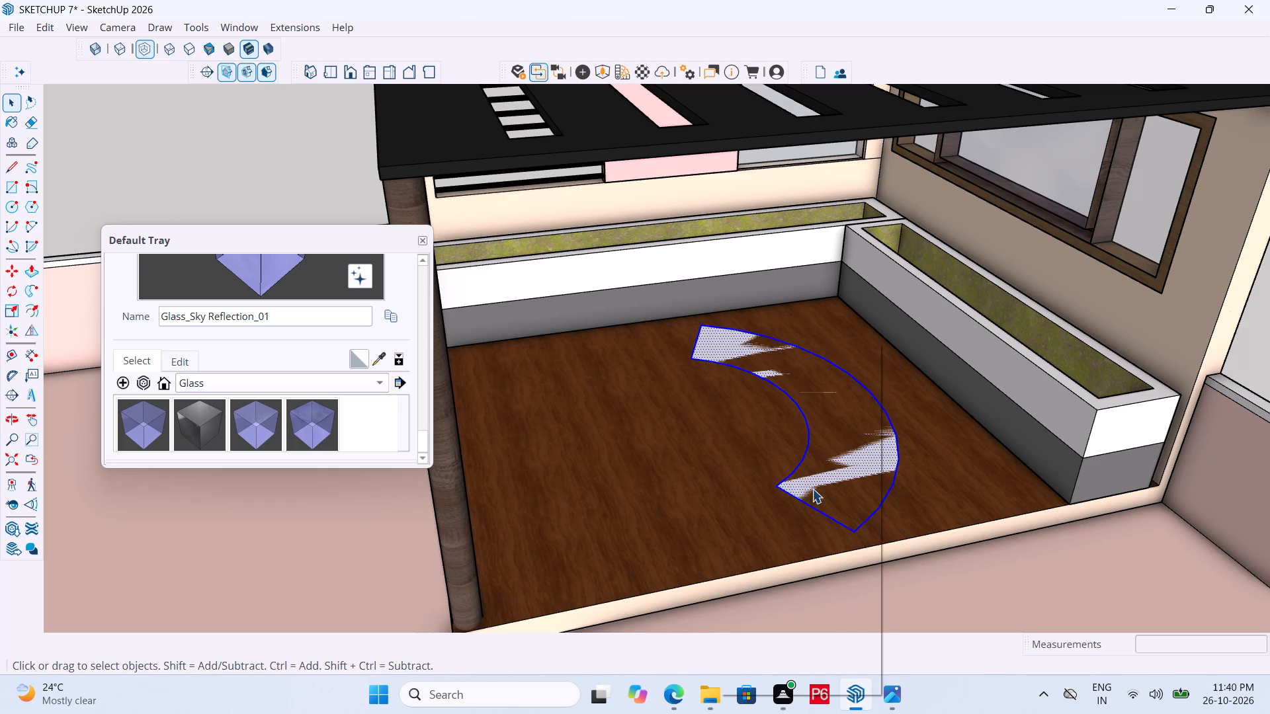
{"action": "key", "text": "space"}
Inside the new group, push/pull the curved face up 1' to form a bench-like block.
{"action": "double_click", "coordinate": [819, 418]}
{"action": "left_click", "coordinate": [816, 405]}
{"action": "key", "text": "p"}
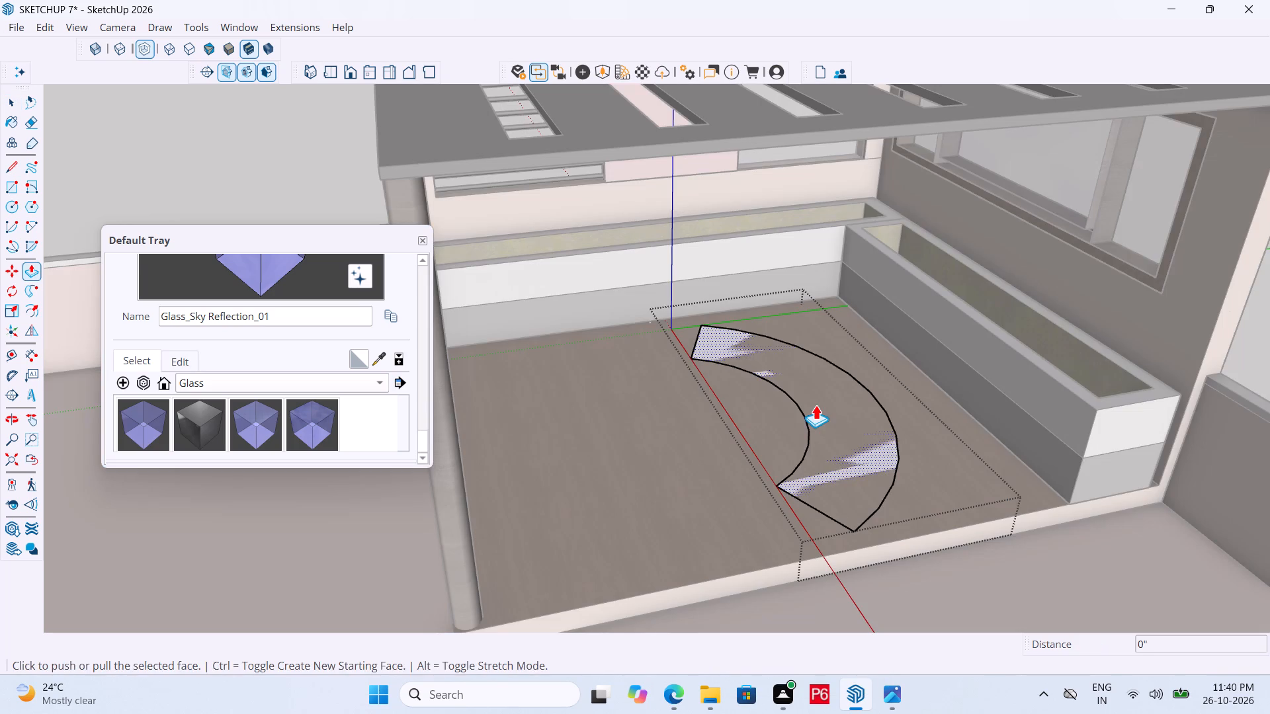
{"action": "left_click", "coordinate": [816, 405]}
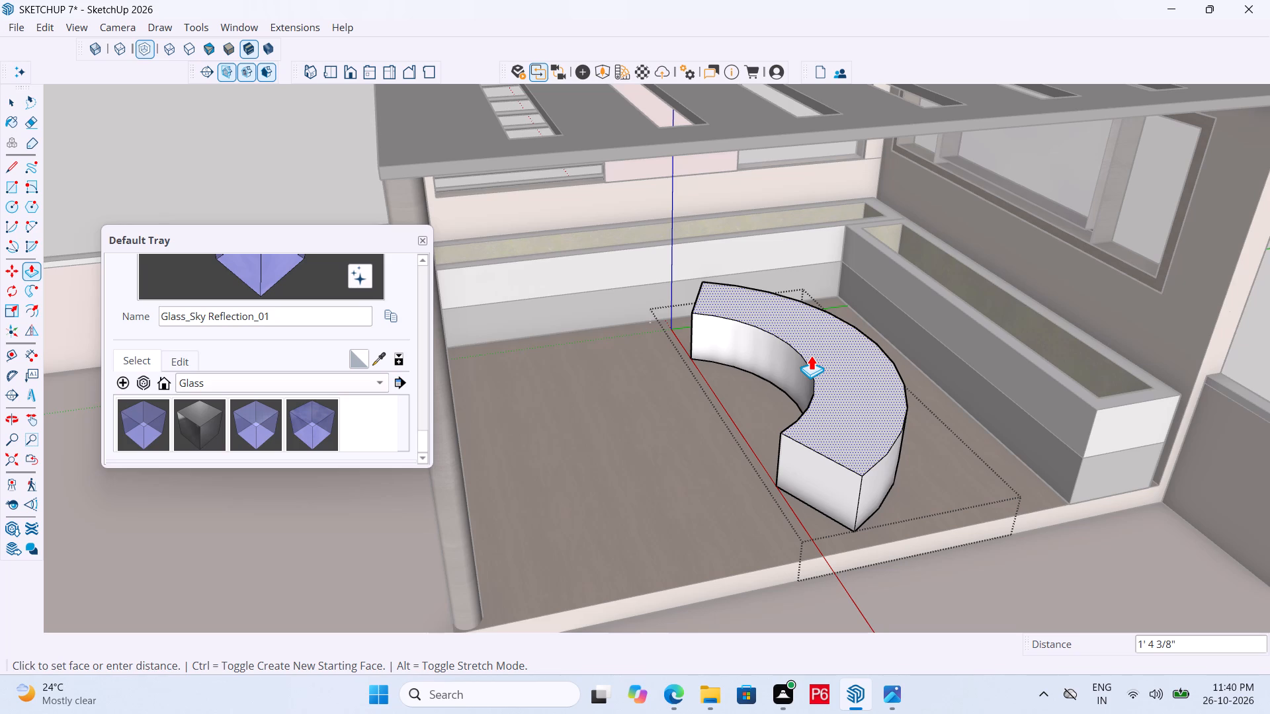
{"action": "type", "text": "1'"}
{"action": "key", "text": "Return"}
Save the model.
{"action": "key", "text": "ctrl+s"}
{"action": "key", "text": "ctrl+s"}
{"action": "key", "text": "ctrl+s"}
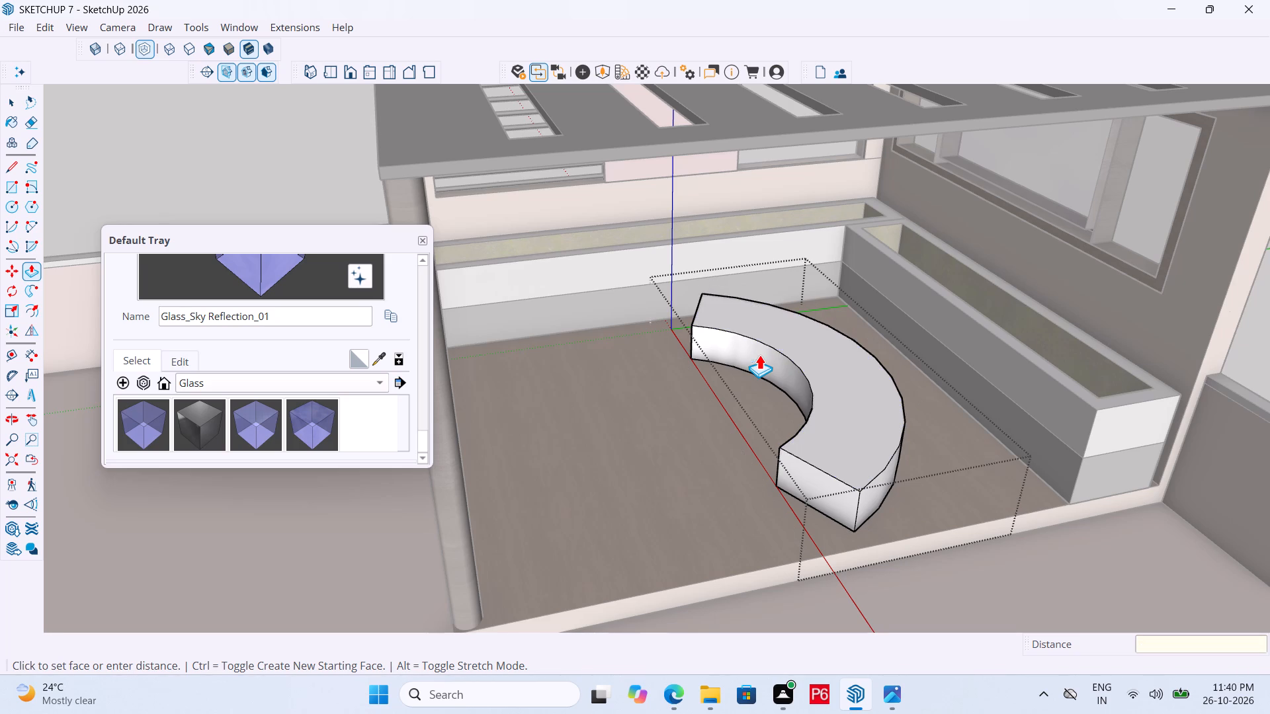
{"action": "key", "text": "ctrl+s"}
{"action": "key", "text": "ctrl+s"}
{"action": "key", "text": "ctrl+s"}
Leave the group and paint the whole curved block with the Marble_06_1K stone material.
{"action": "scroll", "coordinate": [800, 416], "scroll_direction": "down", "scroll_amount": 3}
{"action": "middle_click_drag", "start_coordinate": [801, 422], "coordinate": [1015, 416]}
{"action": "scroll", "coordinate": [1024, 406], "scroll_direction": "down", "scroll_amount": 1}
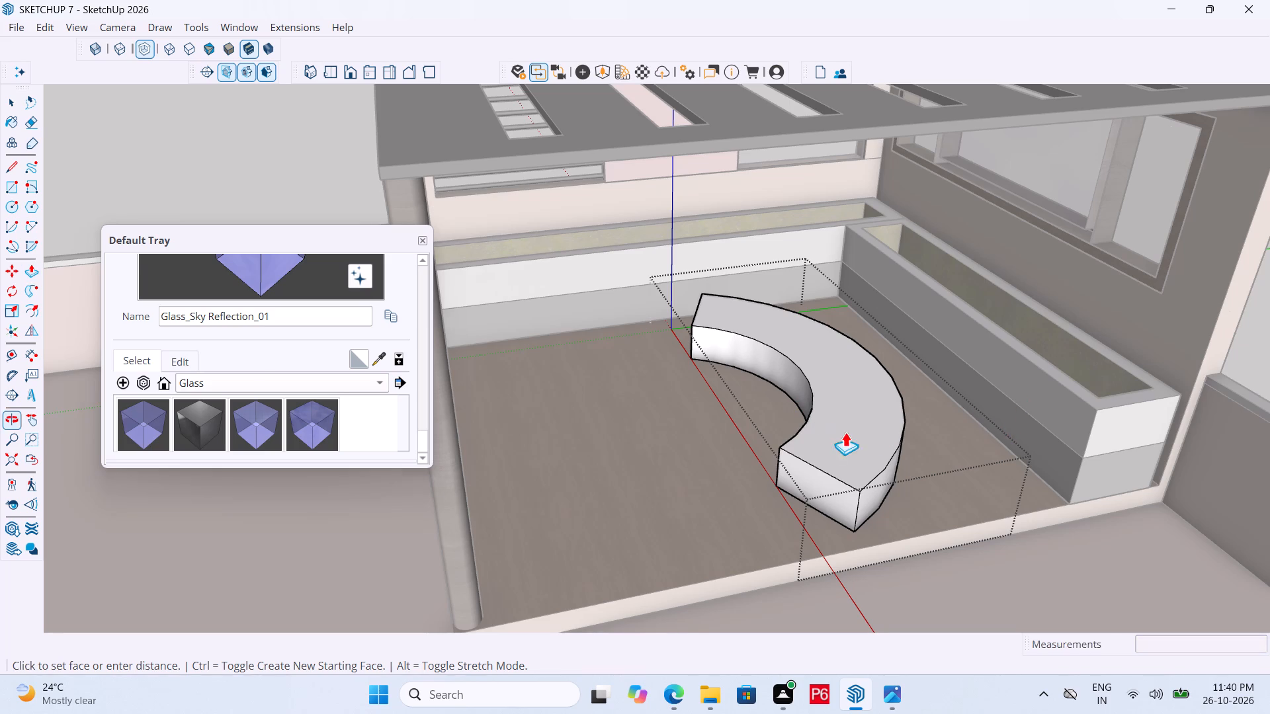
{"action": "scroll", "coordinate": [845, 433], "scroll_direction": "down", "scroll_amount": 5}
{"action": "middle_click_drag", "start_coordinate": [878, 430], "coordinate": [775, 393]}
{"action": "key", "text": "space"}
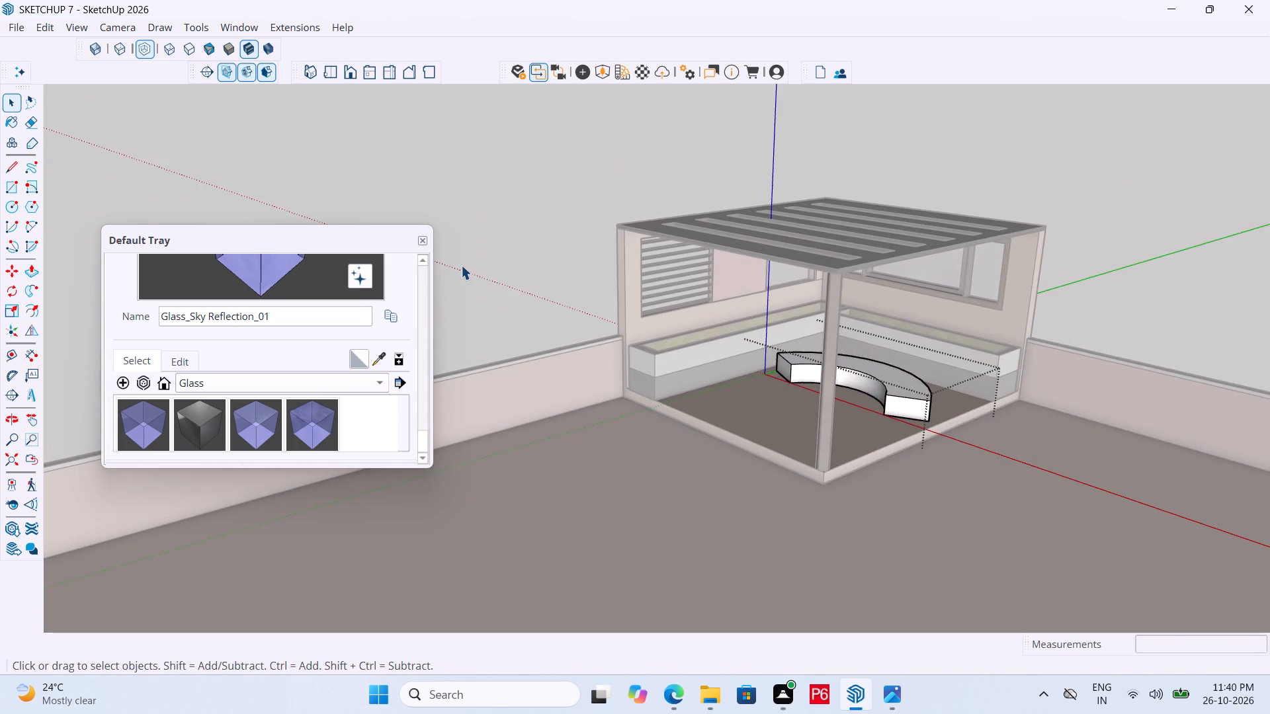
{"action": "left_click", "coordinate": [461, 265]}
{"action": "middle_click_drag", "start_coordinate": [825, 398], "coordinate": [779, 428]}
{"action": "scroll", "coordinate": [929, 422], "scroll_direction": "up", "scroll_amount": 3}
{"action": "scroll", "coordinate": [874, 414], "scroll_direction": "up", "scroll_amount": 4}
{"action": "left_click", "coordinate": [882, 407]}
{"action": "left_click", "coordinate": [291, 390]}
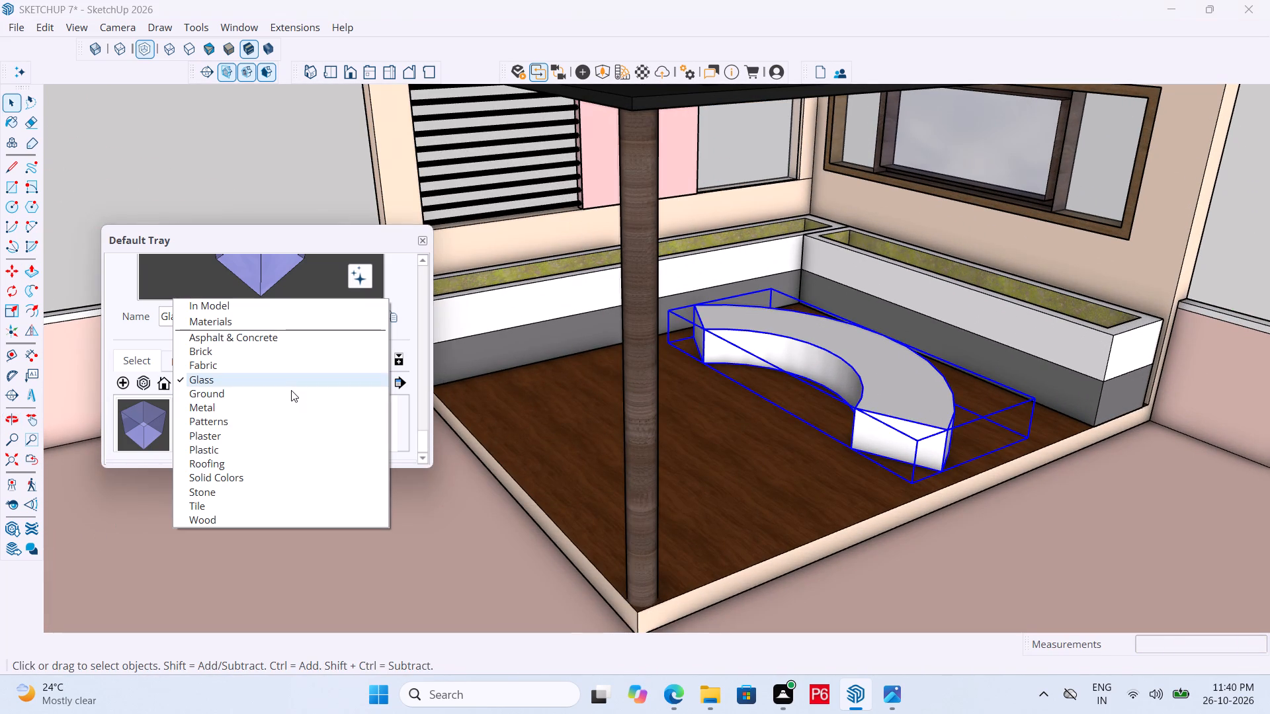
{"action": "left_click", "coordinate": [233, 493]}
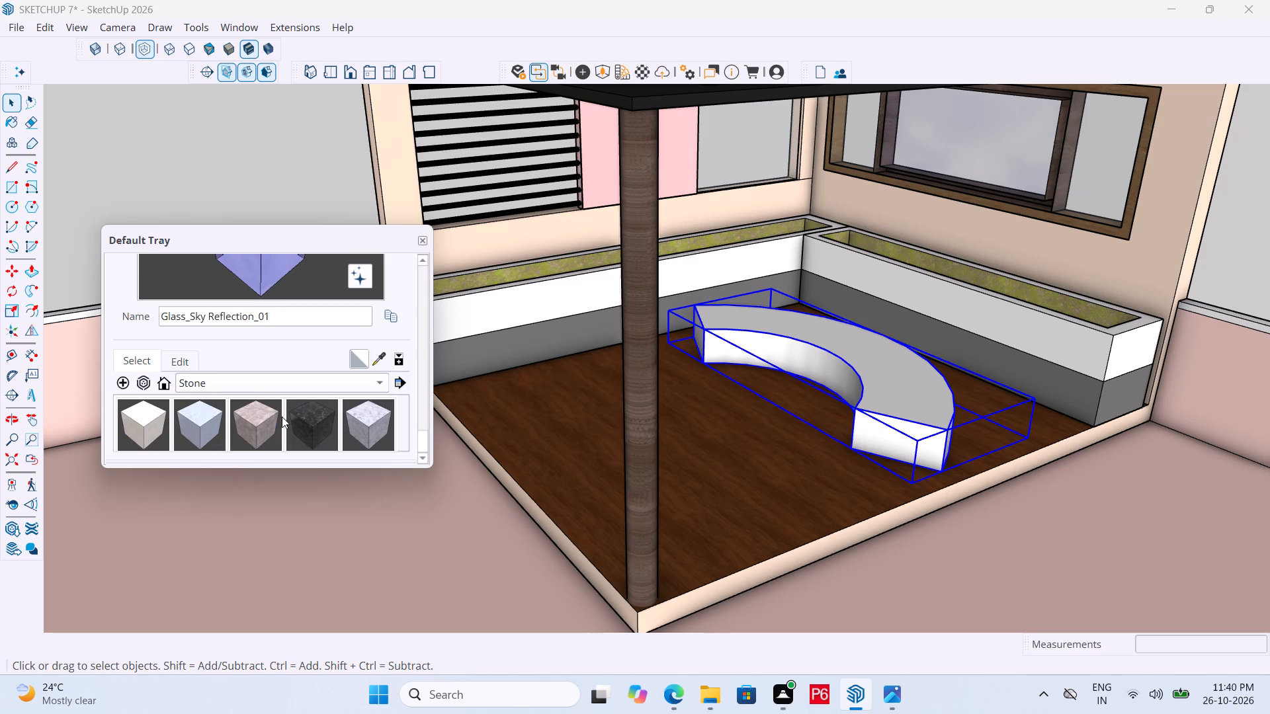
{"action": "left_click", "coordinate": [262, 418]}
{"action": "left_click", "coordinate": [876, 378]}
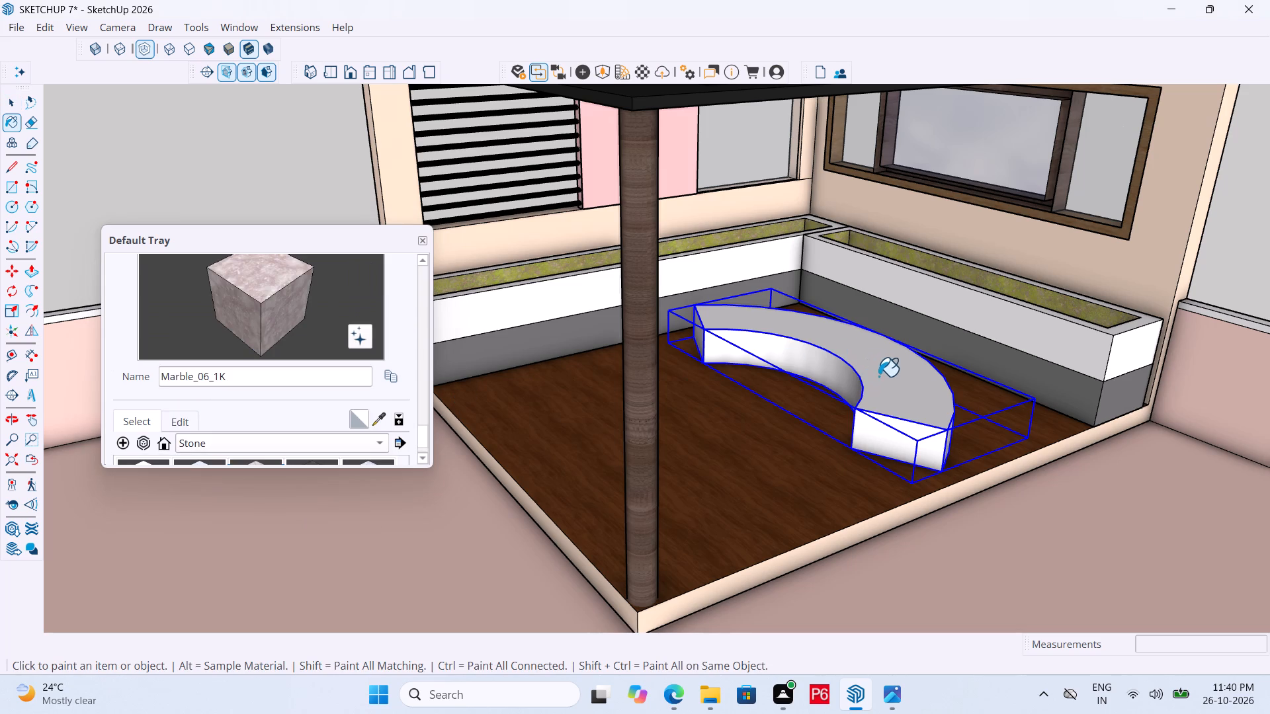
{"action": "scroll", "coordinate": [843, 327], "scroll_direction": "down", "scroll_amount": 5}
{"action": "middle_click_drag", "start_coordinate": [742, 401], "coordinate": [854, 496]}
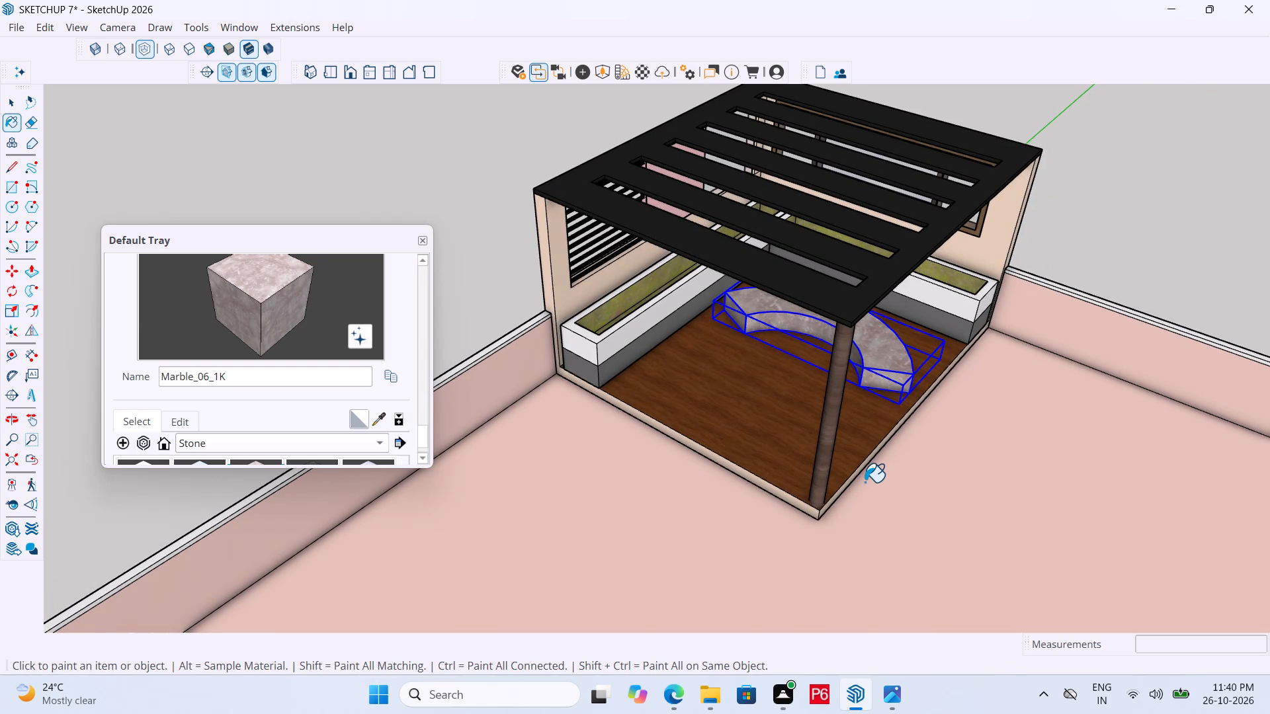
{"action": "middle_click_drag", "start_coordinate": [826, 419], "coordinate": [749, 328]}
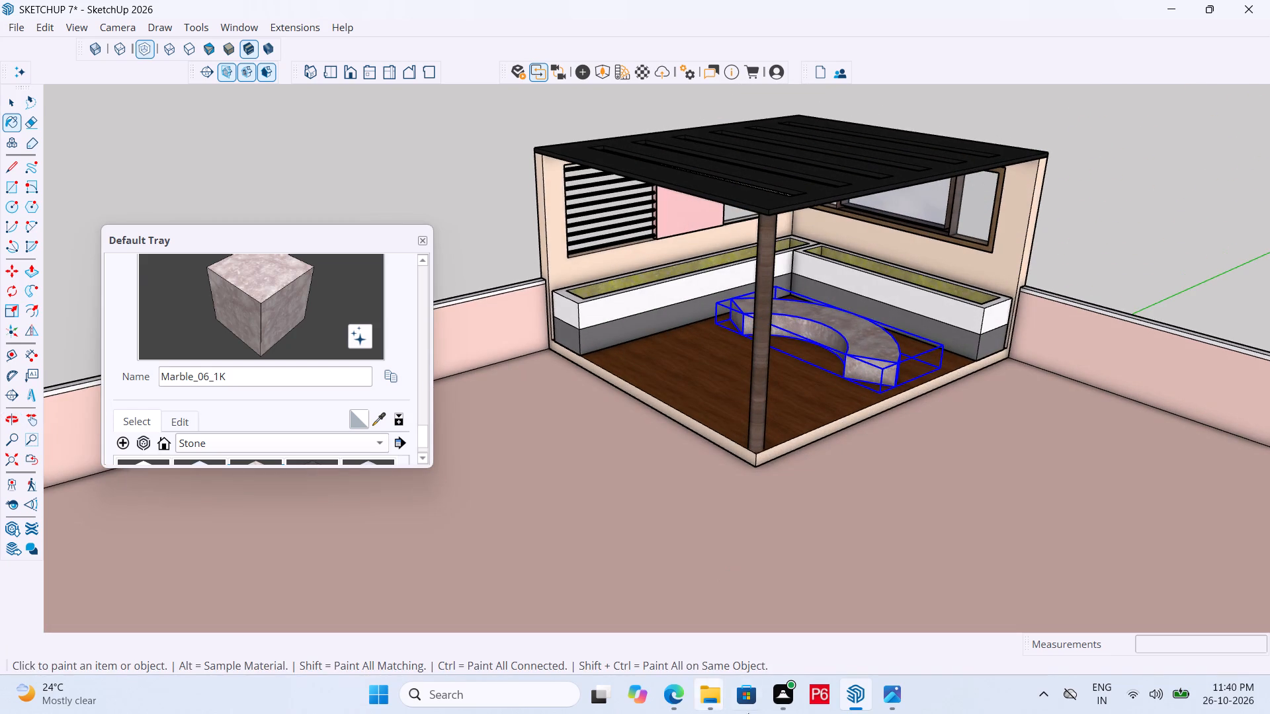
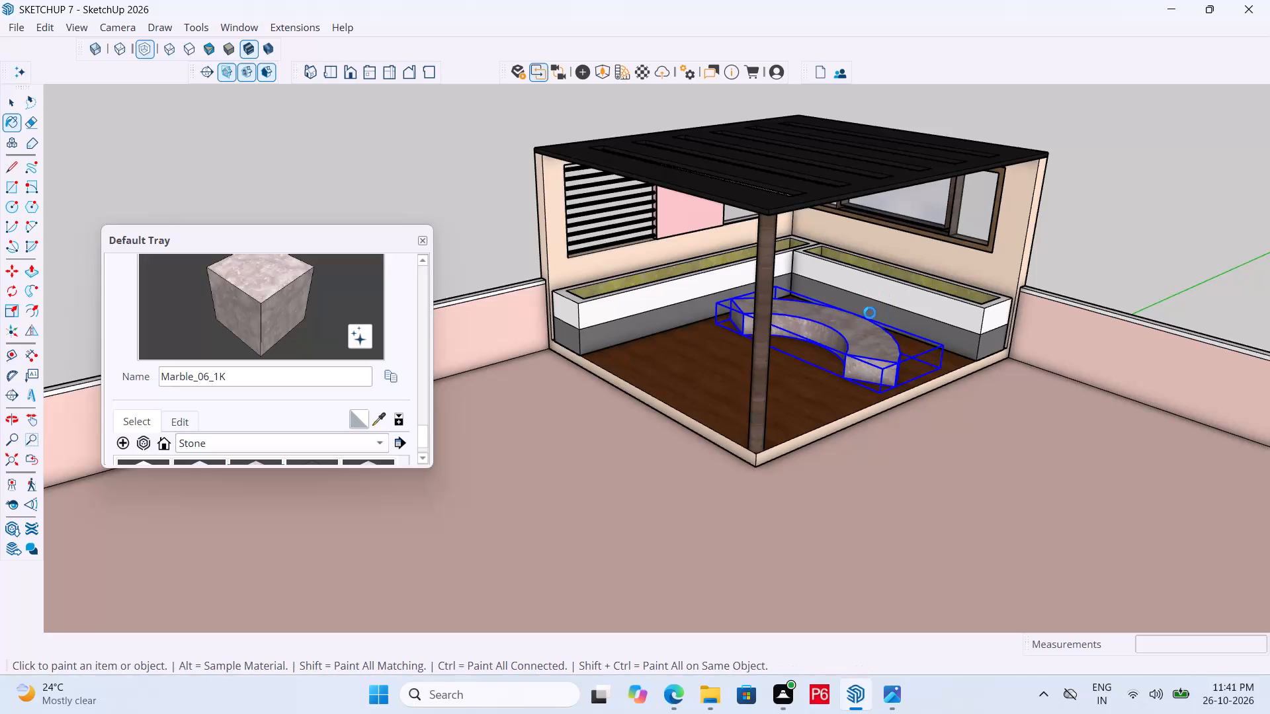
Save the model and clear the selection of the curved bench.
{"action": "key", "text": "ctrl+s"}
{"action": "key", "text": "ctrl+s"}
{"action": "key", "text": "ctrl+s"}
{"action": "key", "text": "ctrl+s"}
{"action": "key", "text": "space"}
{"action": "left_click", "coordinate": [1115, 253]}
{"action": "key", "text": "space"}
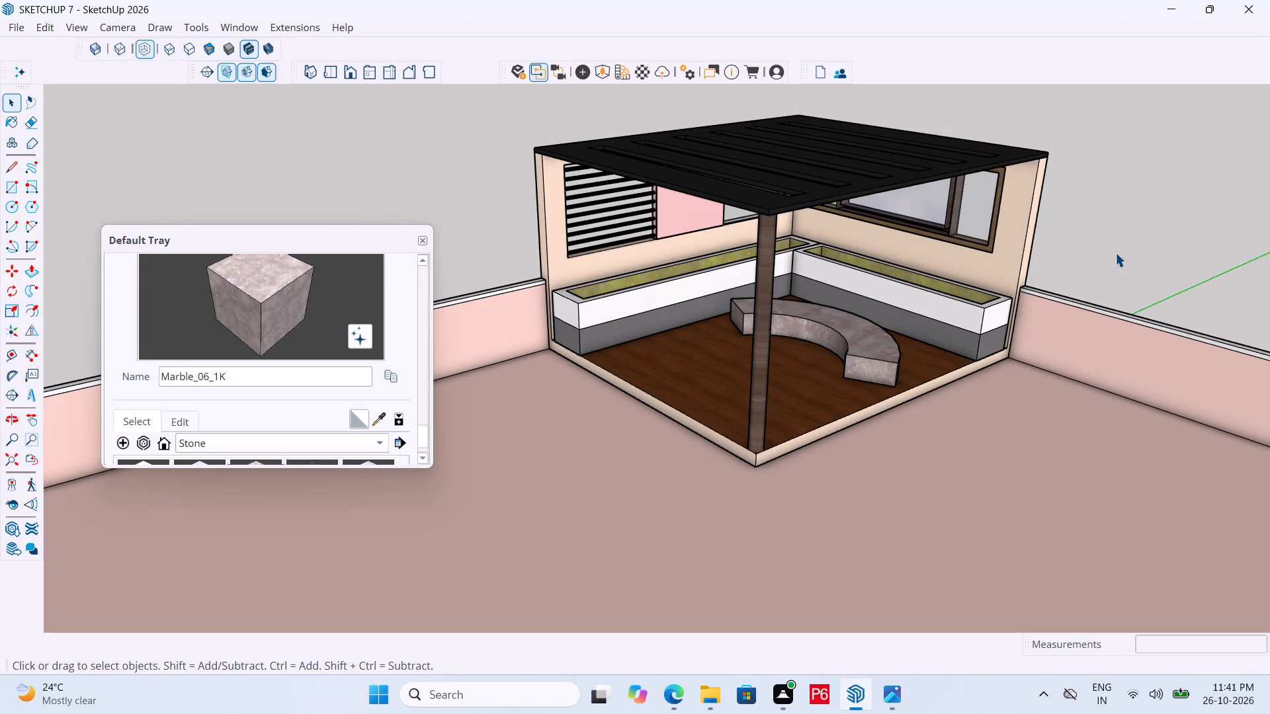
Inside the pavilion group, scale the planter along the louvred wall to about 0.85 on the green axis, pulling its corner end back from the wall.
{"action": "middle_click_drag", "start_coordinate": [926, 311], "coordinate": [1131, 322]}
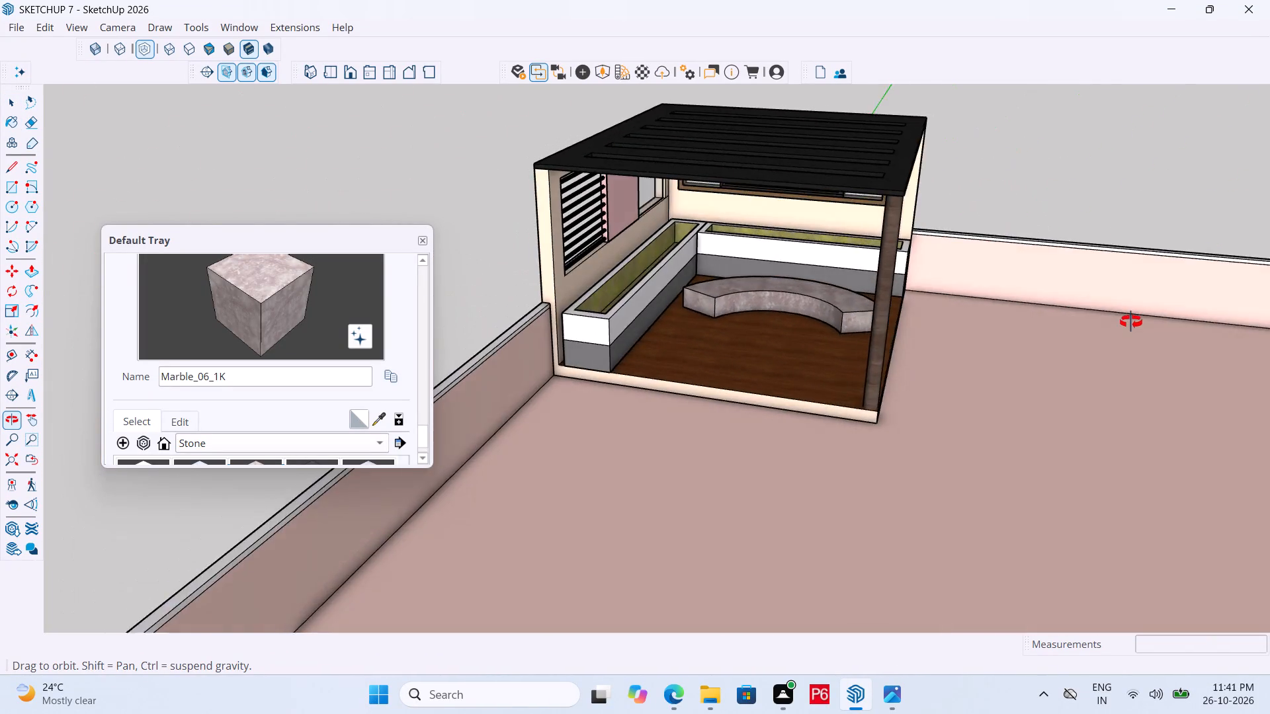
{"action": "middle_click_drag", "start_coordinate": [1131, 322], "coordinate": [1011, 344]}
{"action": "scroll", "coordinate": [847, 297], "scroll_direction": "up", "scroll_amount": 2}
{"action": "scroll", "coordinate": [674, 226], "scroll_direction": "up", "scroll_amount": 6}
{"action": "left_click", "coordinate": [757, 238]}
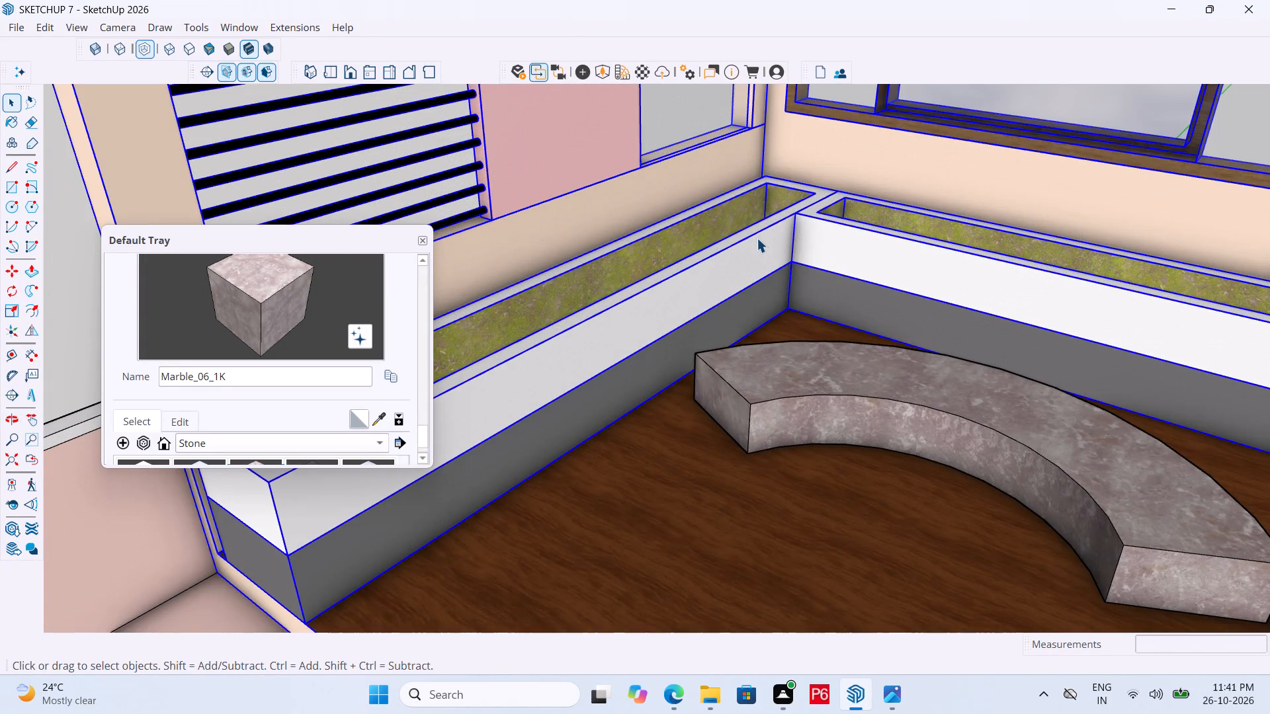
{"action": "double_click", "coordinate": [763, 225]}
{"action": "left_click", "coordinate": [748, 242]}
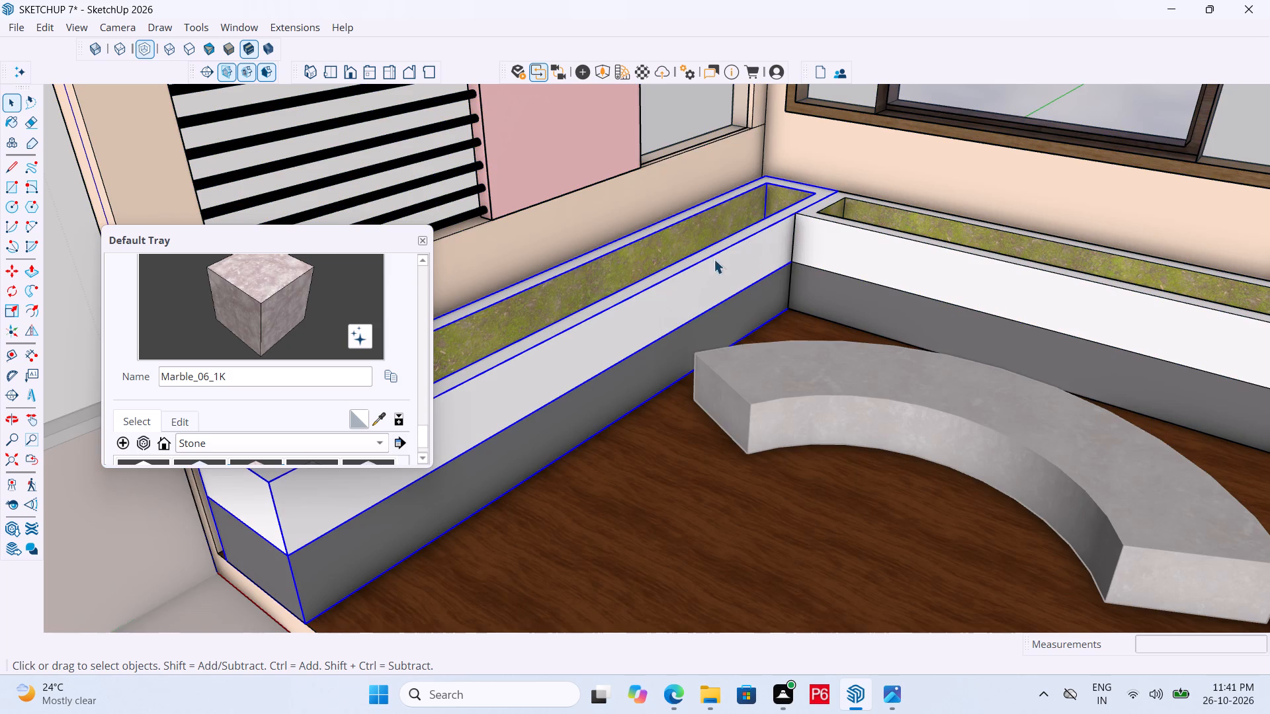
{"action": "scroll", "coordinate": [255, 361], "scroll_direction": "down", "scroll_amount": 11}
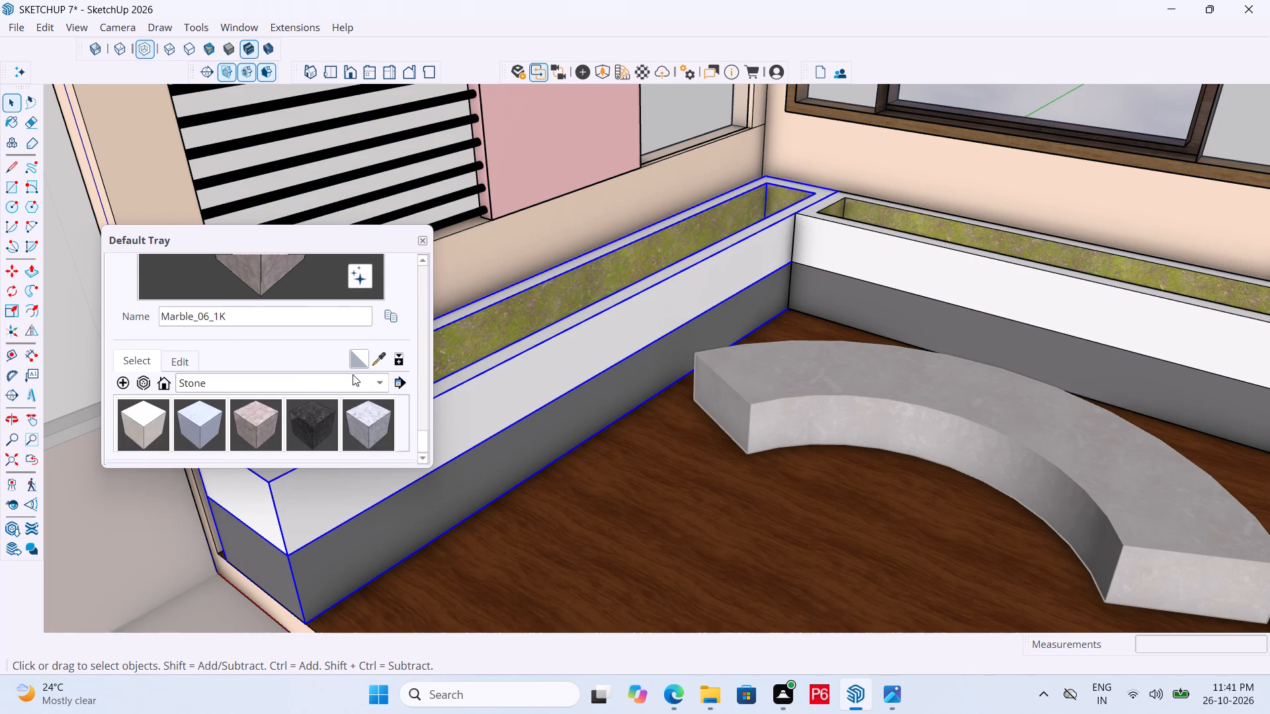
{"action": "scroll", "coordinate": [372, 376], "scroll_direction": "down", "scroll_amount": 6}
{"action": "scroll", "coordinate": [367, 408], "scroll_direction": "up", "scroll_amount": 6}
{"action": "scroll", "coordinate": [314, 352], "scroll_direction": "down", "scroll_amount": 10}
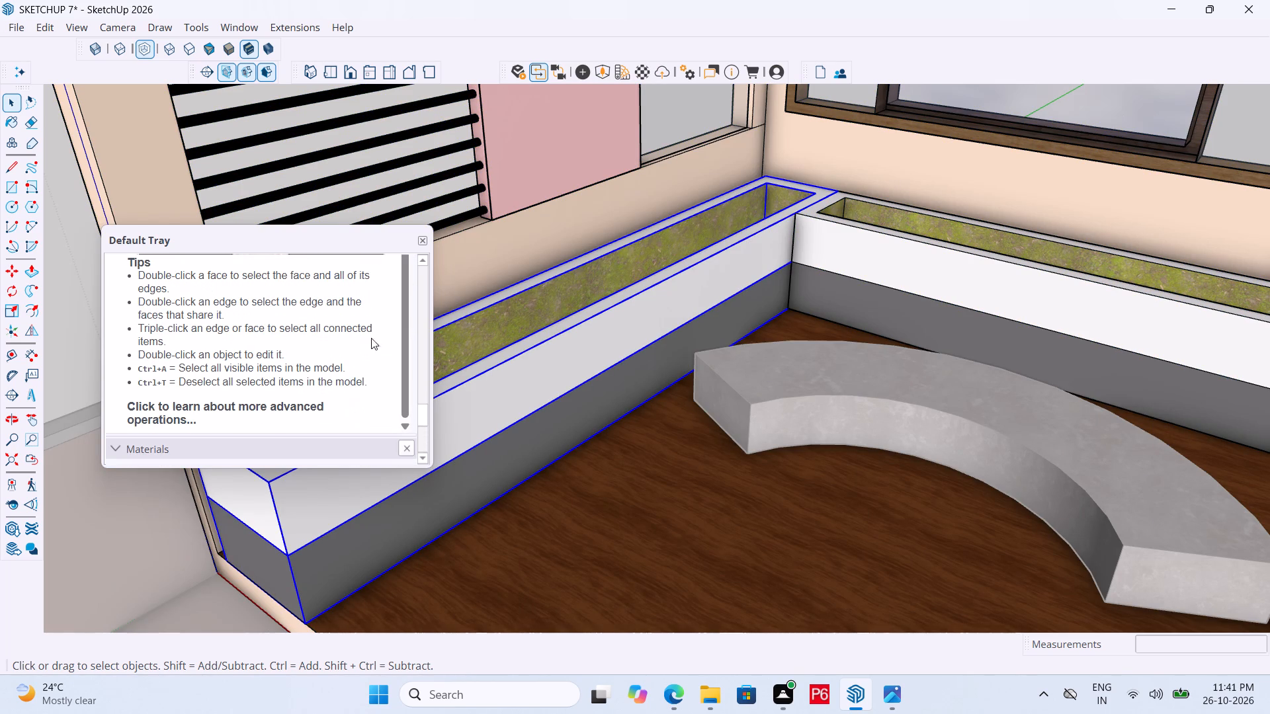
{"action": "scroll", "coordinate": [371, 338], "scroll_direction": "down", "scroll_amount": 3}
{"action": "scroll", "coordinate": [409, 387], "scroll_direction": "down", "scroll_amount": 5}
{"action": "scroll", "coordinate": [337, 410], "scroll_direction": "down", "scroll_amount": 11}
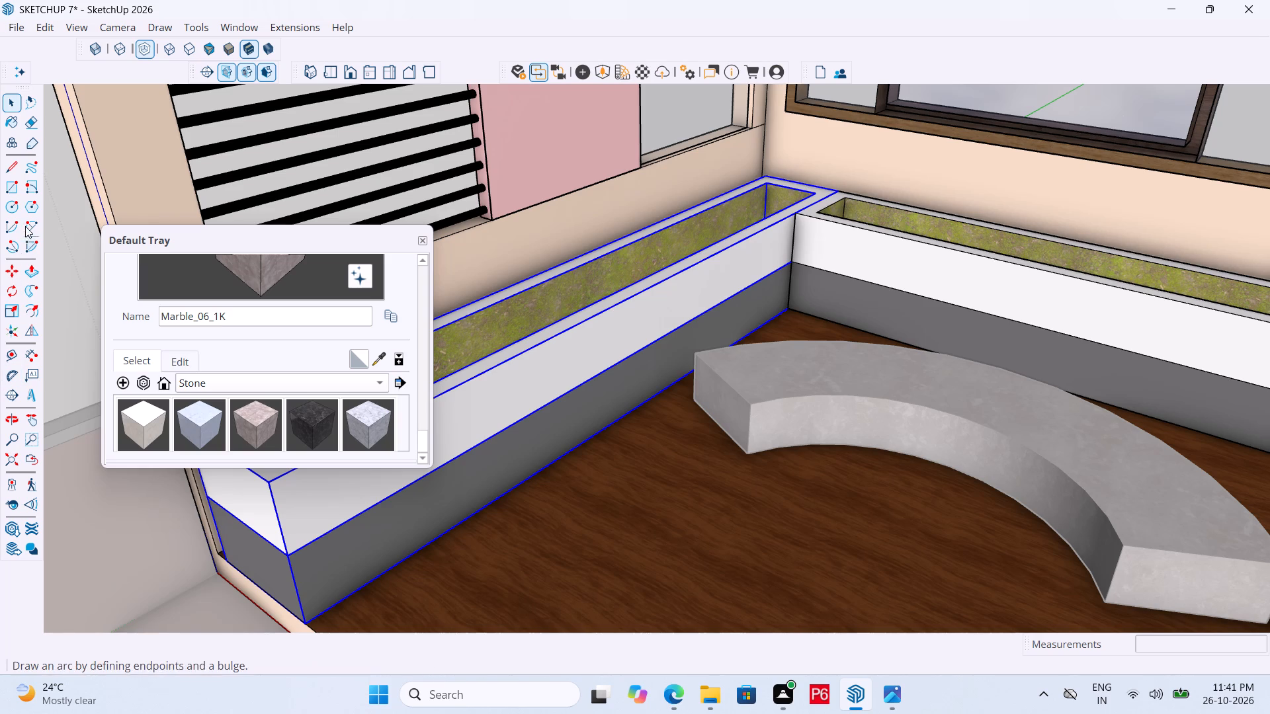
{"action": "left_click", "coordinate": [16, 304]}
{"action": "scroll", "coordinate": [693, 231], "scroll_direction": "up", "scroll_amount": 7}
{"action": "middle_click_drag", "start_coordinate": [773, 259], "coordinate": [959, 310]}
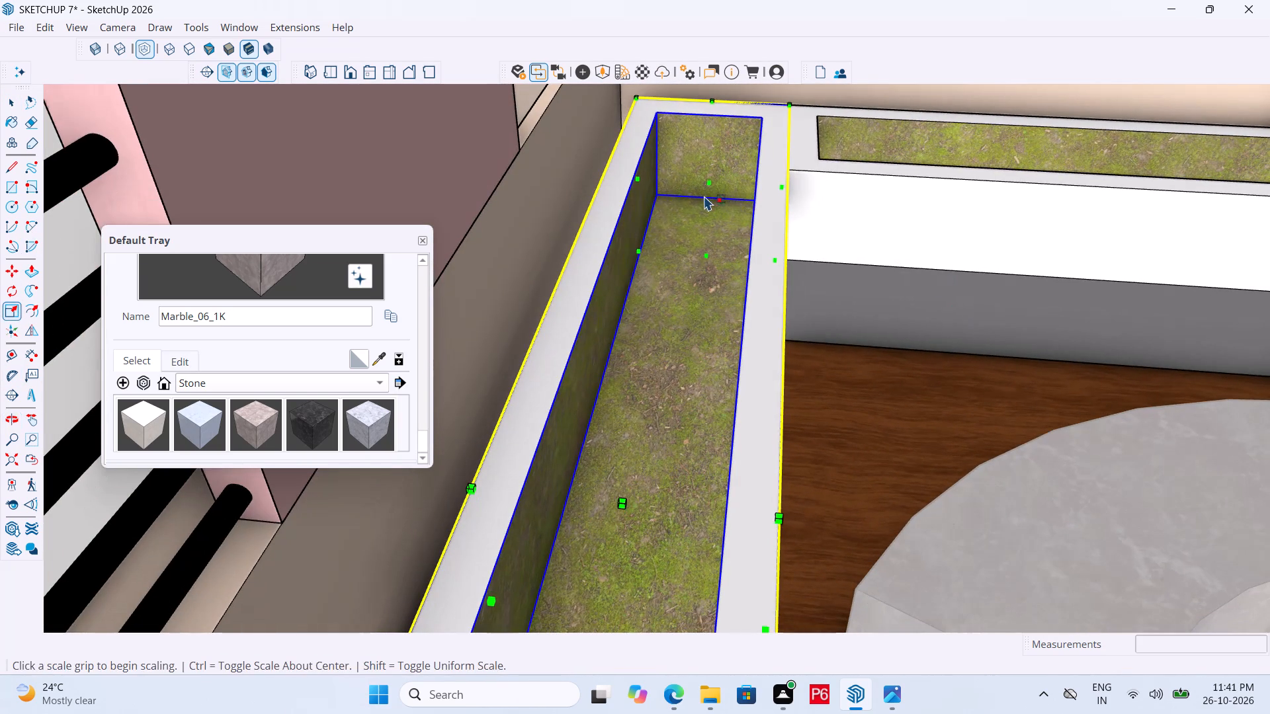
{"action": "left_click", "coordinate": [711, 183]}
{"action": "left_click", "coordinate": [876, 227]}
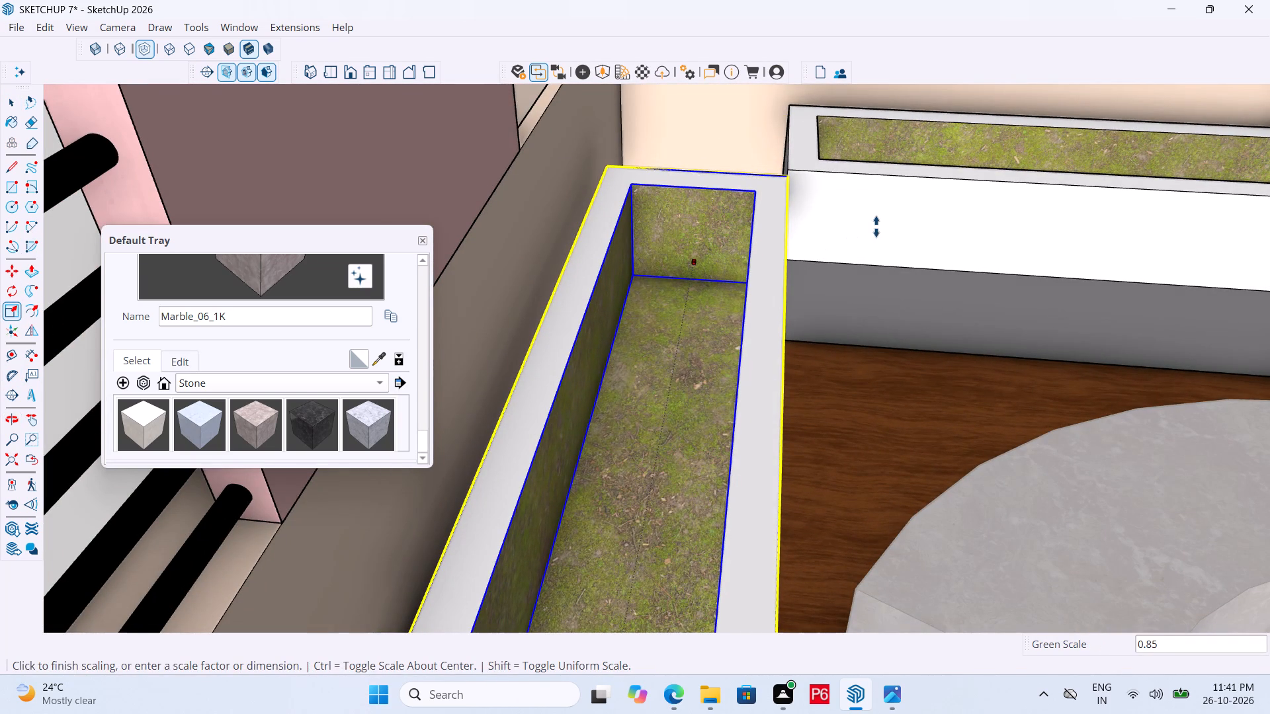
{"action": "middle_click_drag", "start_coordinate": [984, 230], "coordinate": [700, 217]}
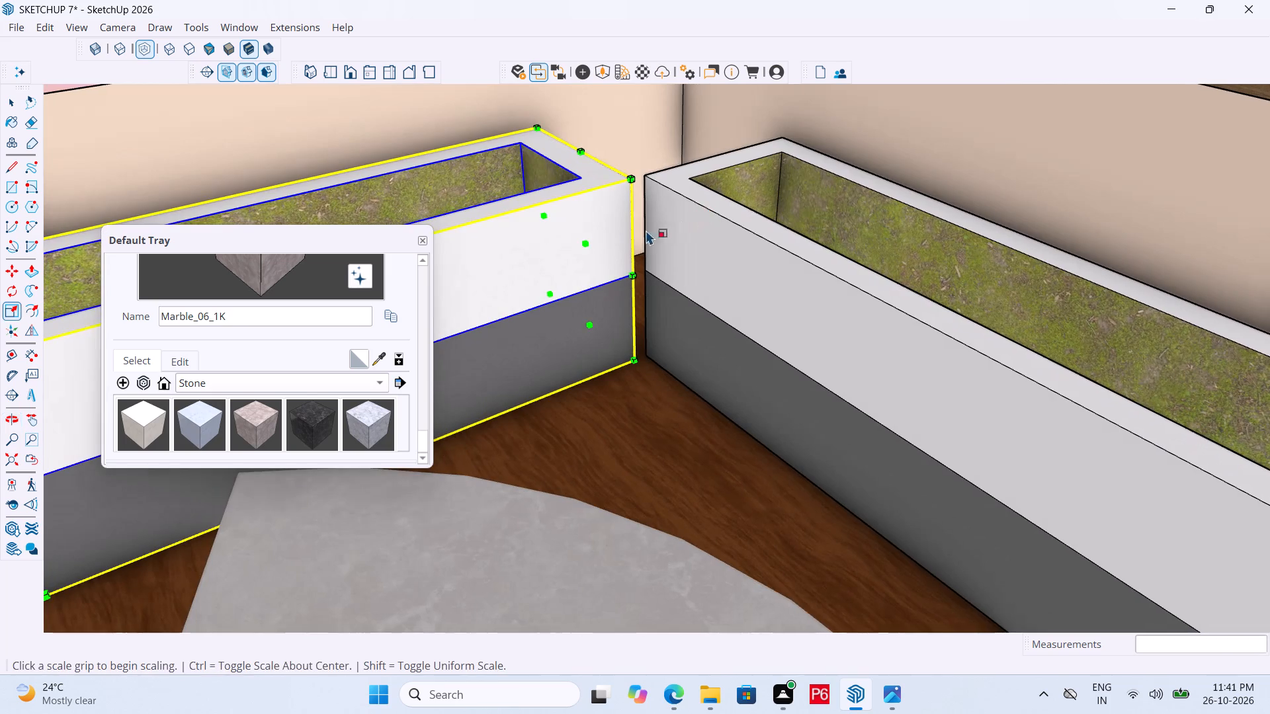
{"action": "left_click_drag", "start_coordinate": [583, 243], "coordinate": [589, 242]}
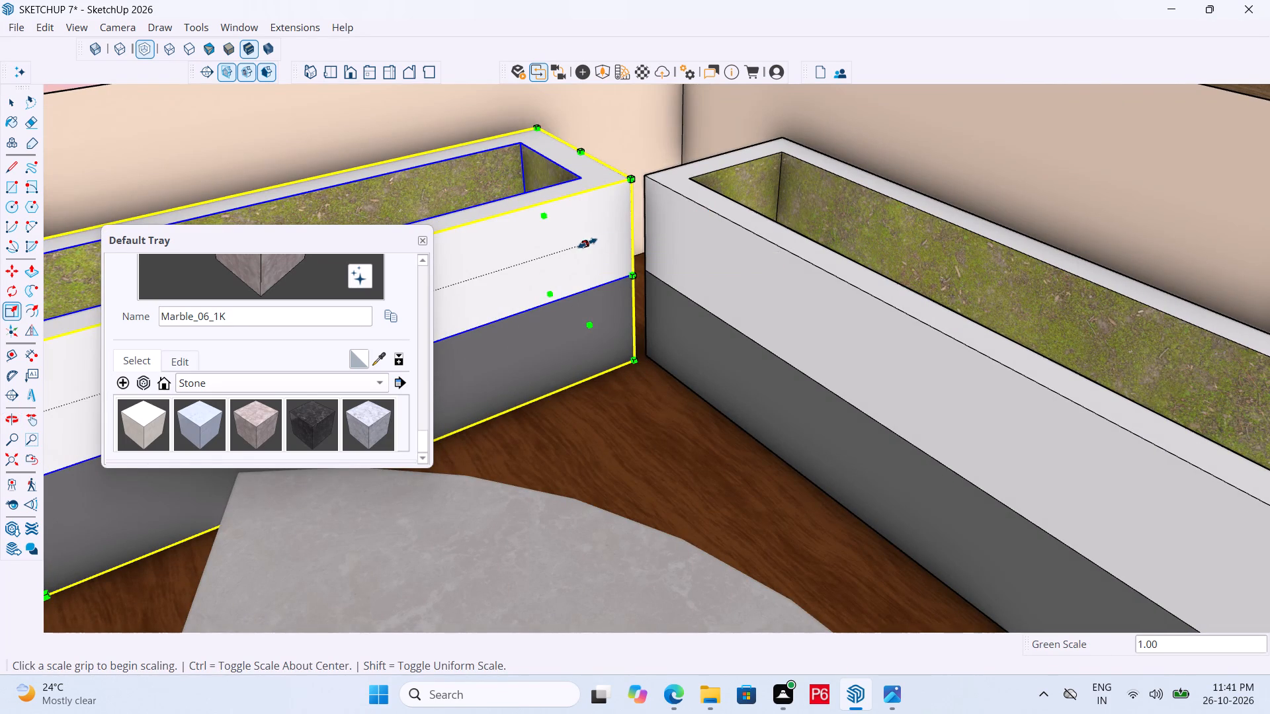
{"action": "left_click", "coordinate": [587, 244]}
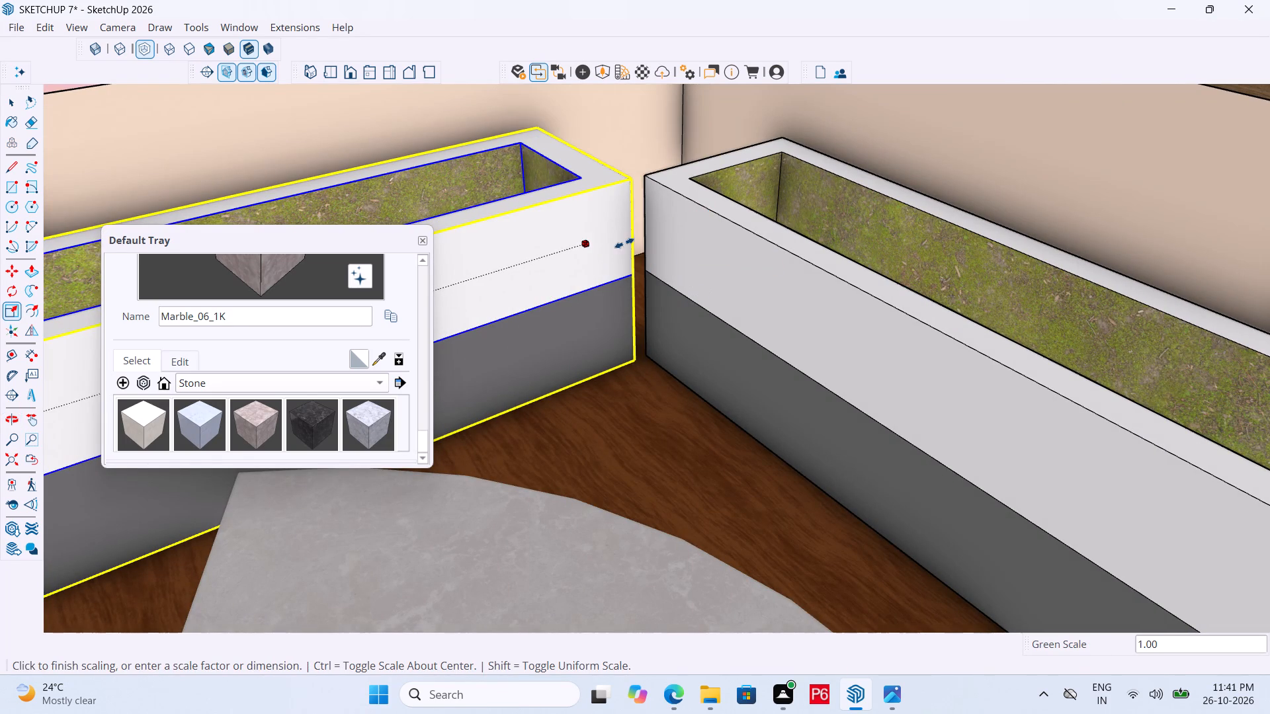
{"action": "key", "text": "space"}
Inside the shortened planter, Push/Pull the white upper part's end face about 2 1/8" to meet the adjacent planter.
{"action": "scroll", "coordinate": [661, 178], "scroll_direction": "up", "scroll_amount": 4}
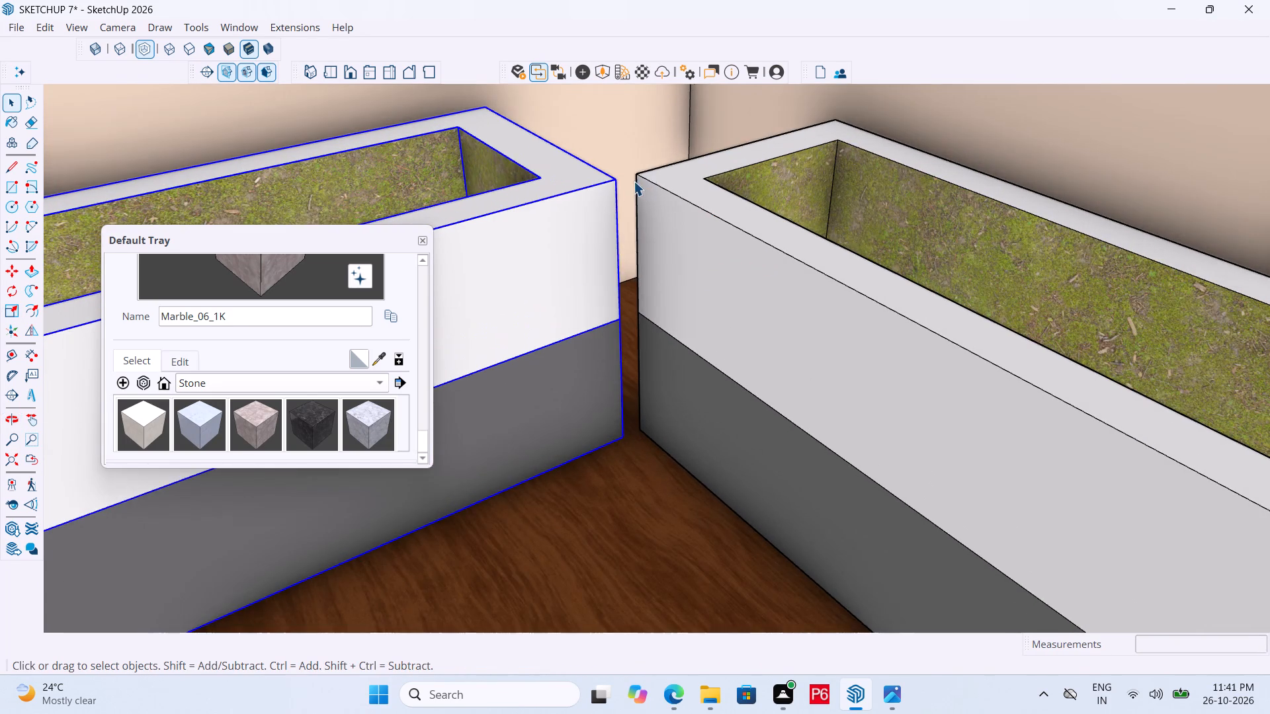
{"action": "scroll", "coordinate": [634, 181], "scroll_direction": "up", "scroll_amount": 1}
{"action": "middle_click_drag", "start_coordinate": [634, 181], "coordinate": [469, 229]}
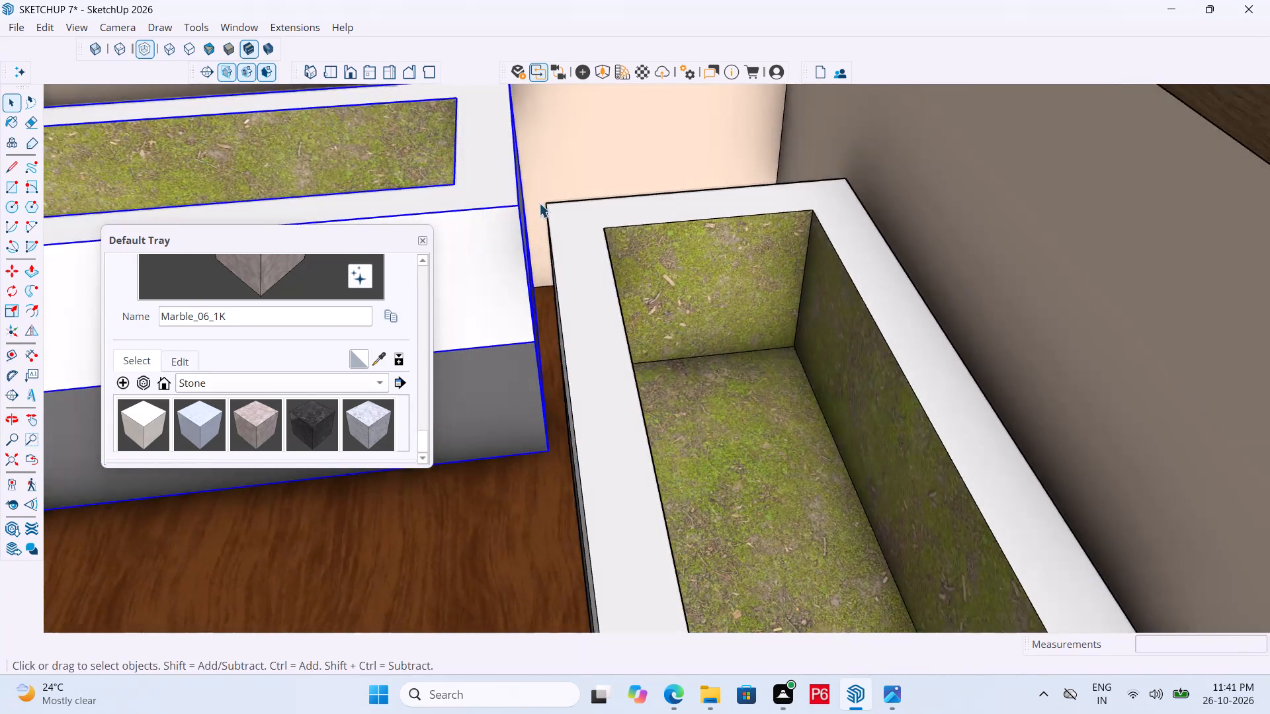
{"action": "scroll", "coordinate": [540, 201], "scroll_direction": "up", "scroll_amount": 7}
{"action": "left_click", "coordinate": [478, 225]}
{"action": "double_click", "coordinate": [475, 225]}
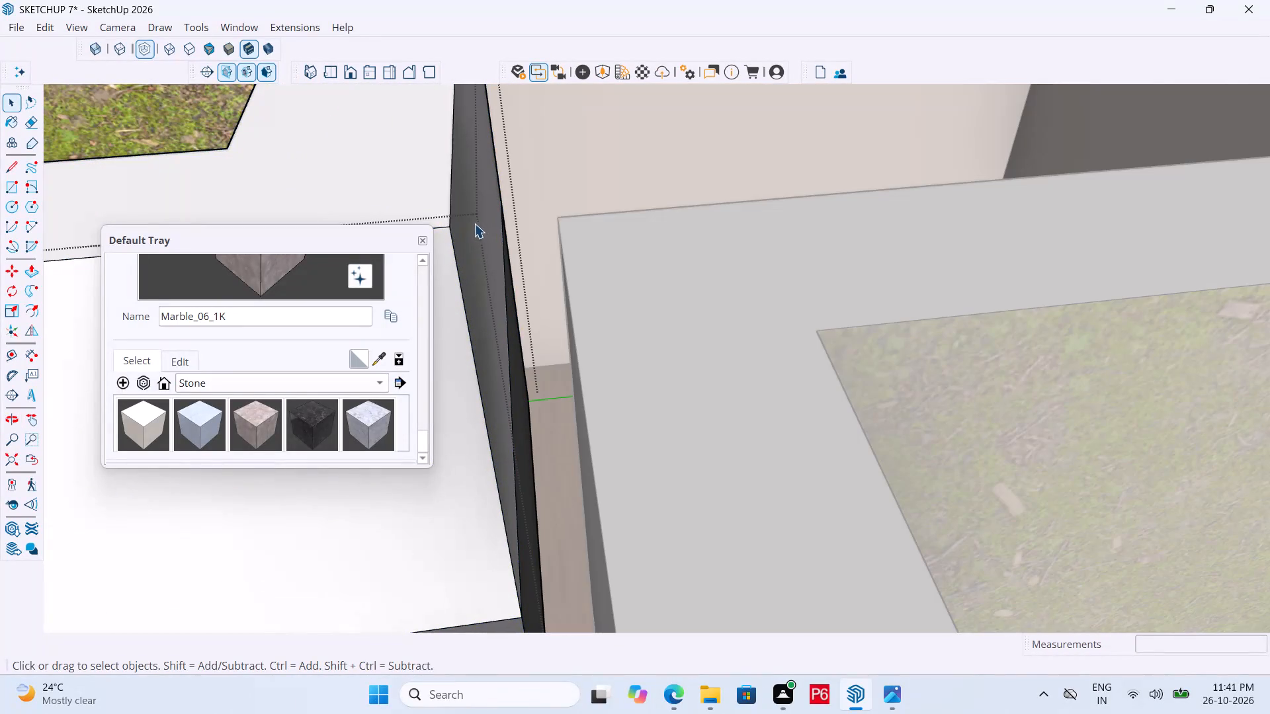
{"action": "left_click", "coordinate": [467, 218]}
{"action": "key", "text": "p"}
{"action": "left_click", "coordinate": [465, 230]}
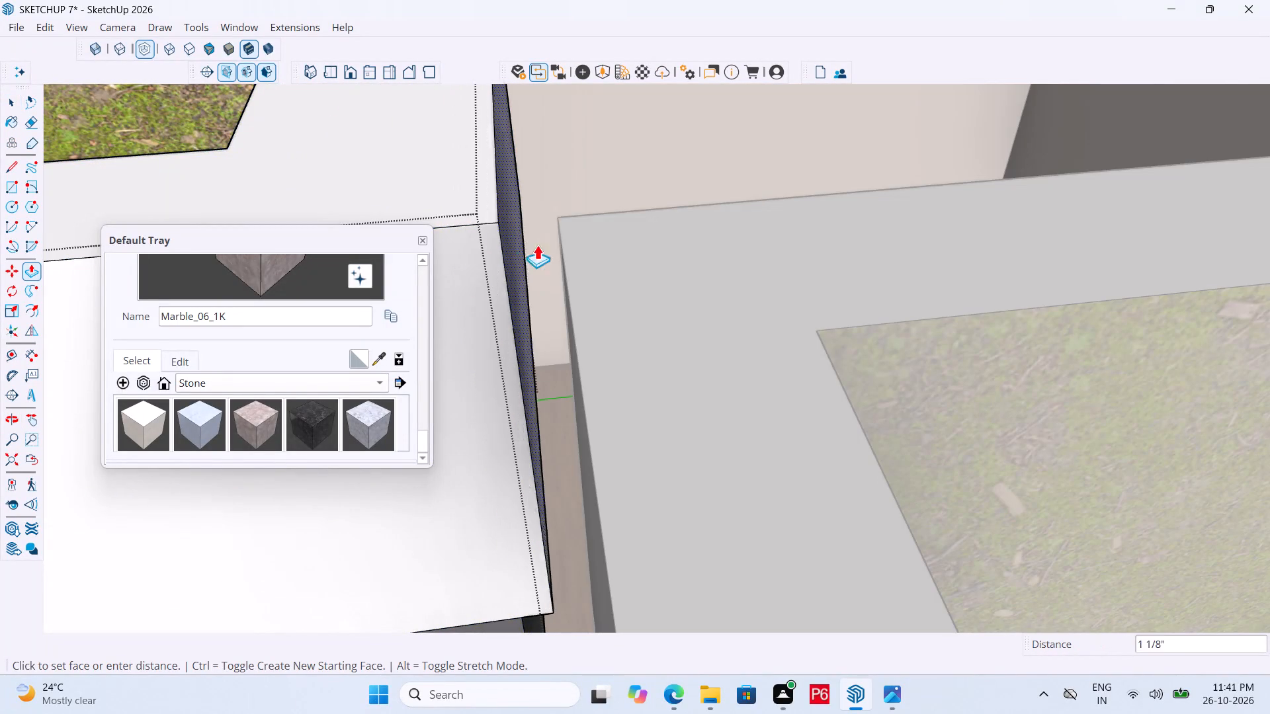
{"action": "left_click", "coordinate": [564, 305]}
Save the model with the extended upper planter end.
{"action": "scroll", "coordinate": [663, 256], "scroll_direction": "down", "scroll_amount": 10}
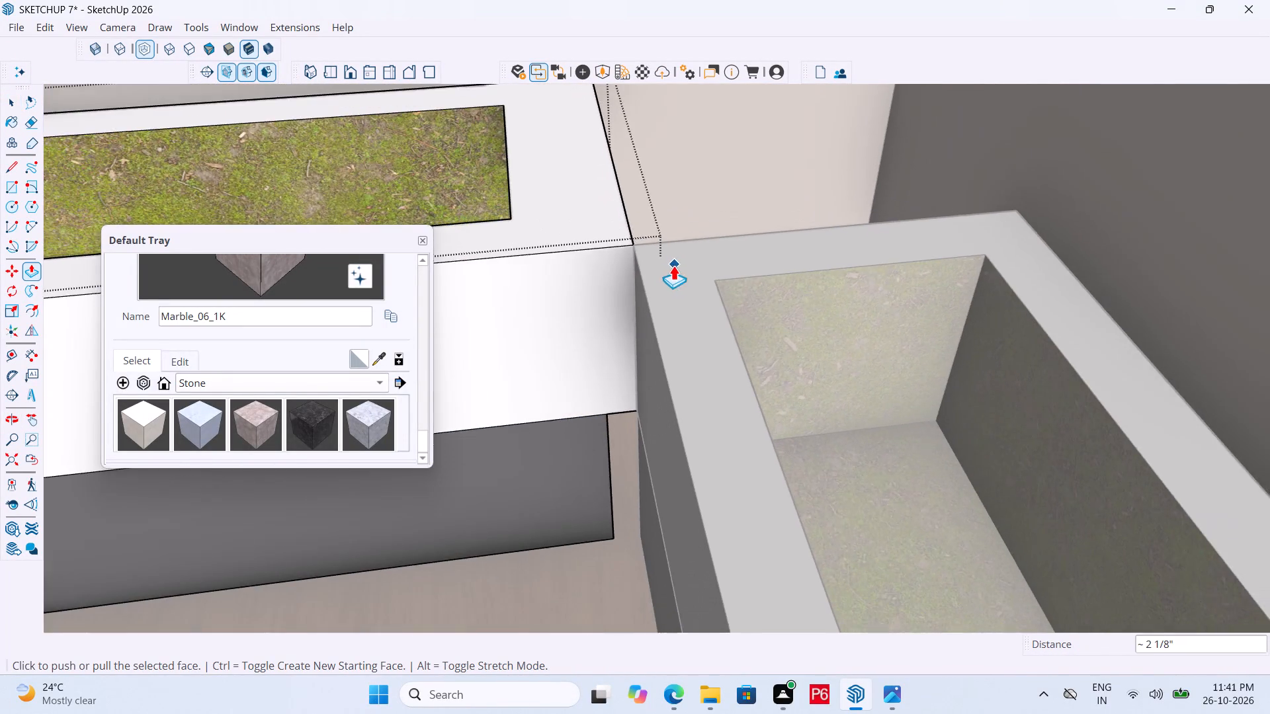
{"action": "scroll", "coordinate": [673, 265], "scroll_direction": "down", "scroll_amount": 7}
{"action": "middle_click_drag", "start_coordinate": [662, 292], "coordinate": [779, 253]}
{"action": "key", "text": "ctrl+s"}
{"action": "key", "text": "ctrl+s"}
{"action": "key", "text": "ctrl+s"}
{"action": "key", "text": "ctrl+s"}
{"action": "key", "text": "ctrl+s"}
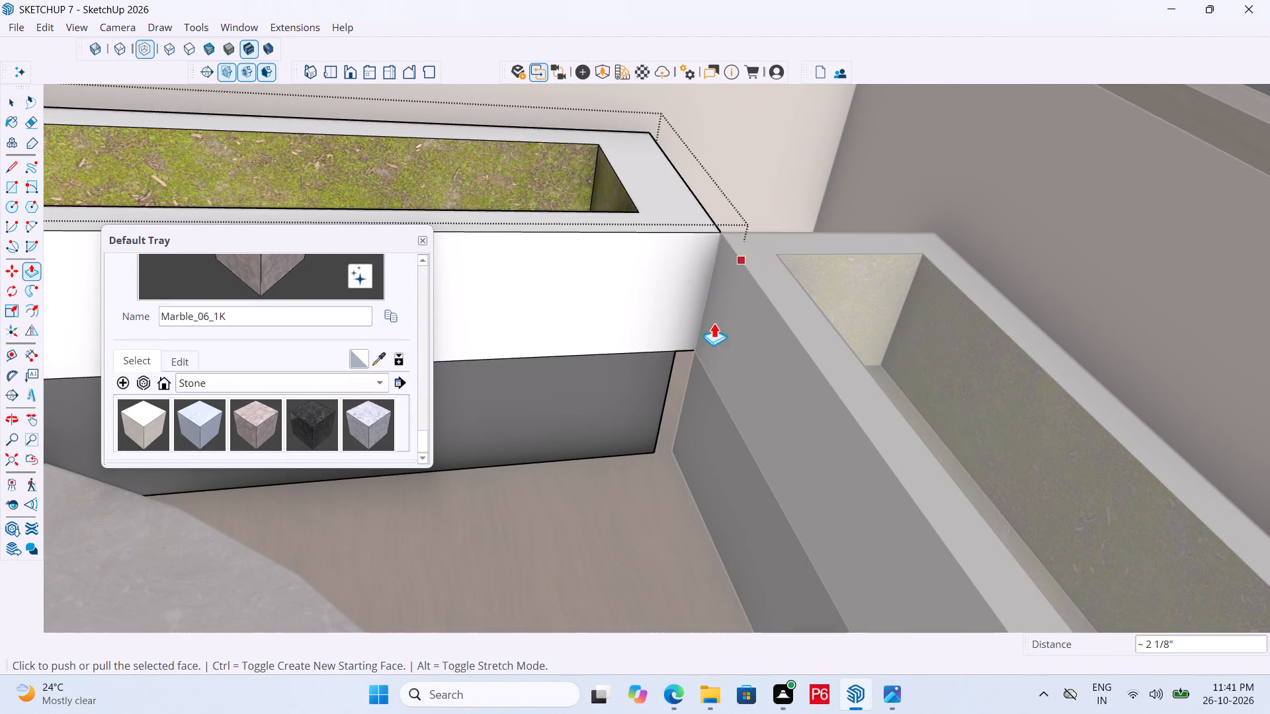
{"action": "key", "text": "ctrl+s"}
Push/Pull the end face of the planter's grey base about 2 1/8" to meet the adjacent planter.
{"action": "middle_click_drag", "start_coordinate": [695, 384], "coordinate": [622, 321]}
{"action": "middle_click_drag", "start_coordinate": [669, 377], "coordinate": [638, 360]}
{"action": "scroll", "coordinate": [641, 361], "scroll_direction": "up", "scroll_amount": 5}
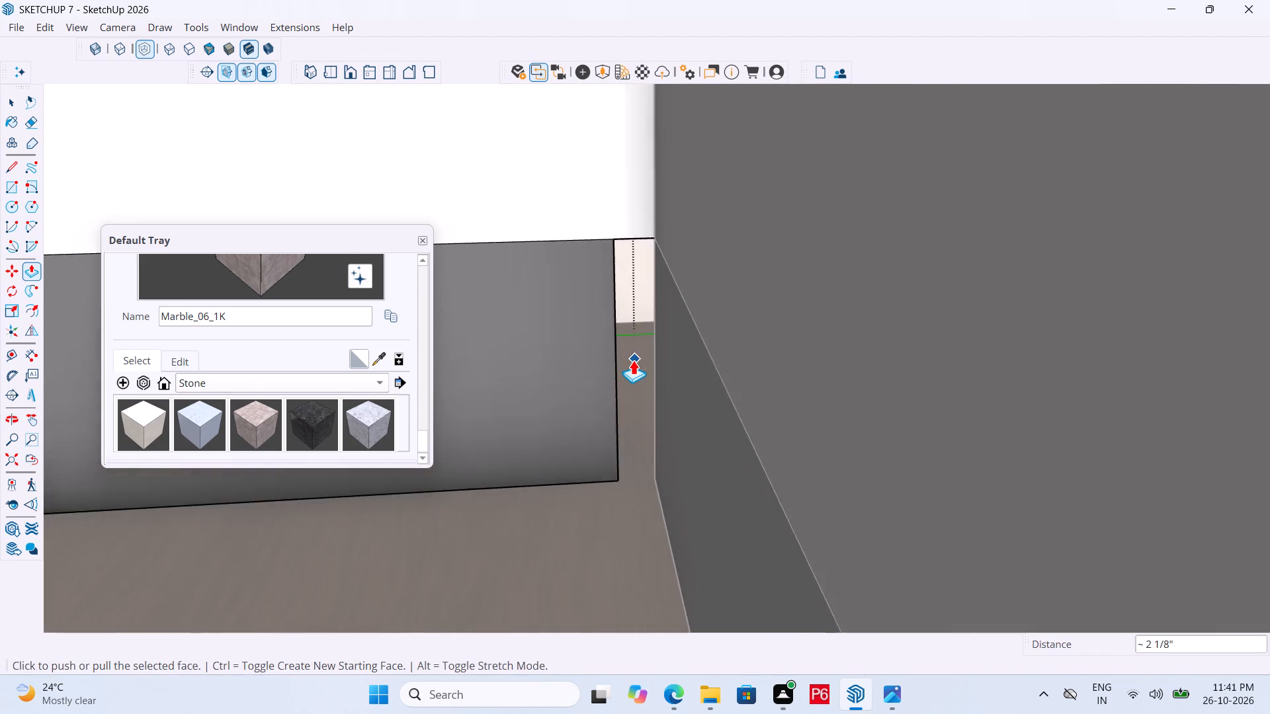
{"action": "scroll", "coordinate": [633, 360], "scroll_direction": "up", "scroll_amount": 5}
{"action": "middle_click_drag", "start_coordinate": [603, 347], "coordinate": [591, 352]}
{"action": "left_click", "coordinate": [557, 334]}
{"action": "key", "text": "space"}
{"action": "double_click", "coordinate": [544, 341]}
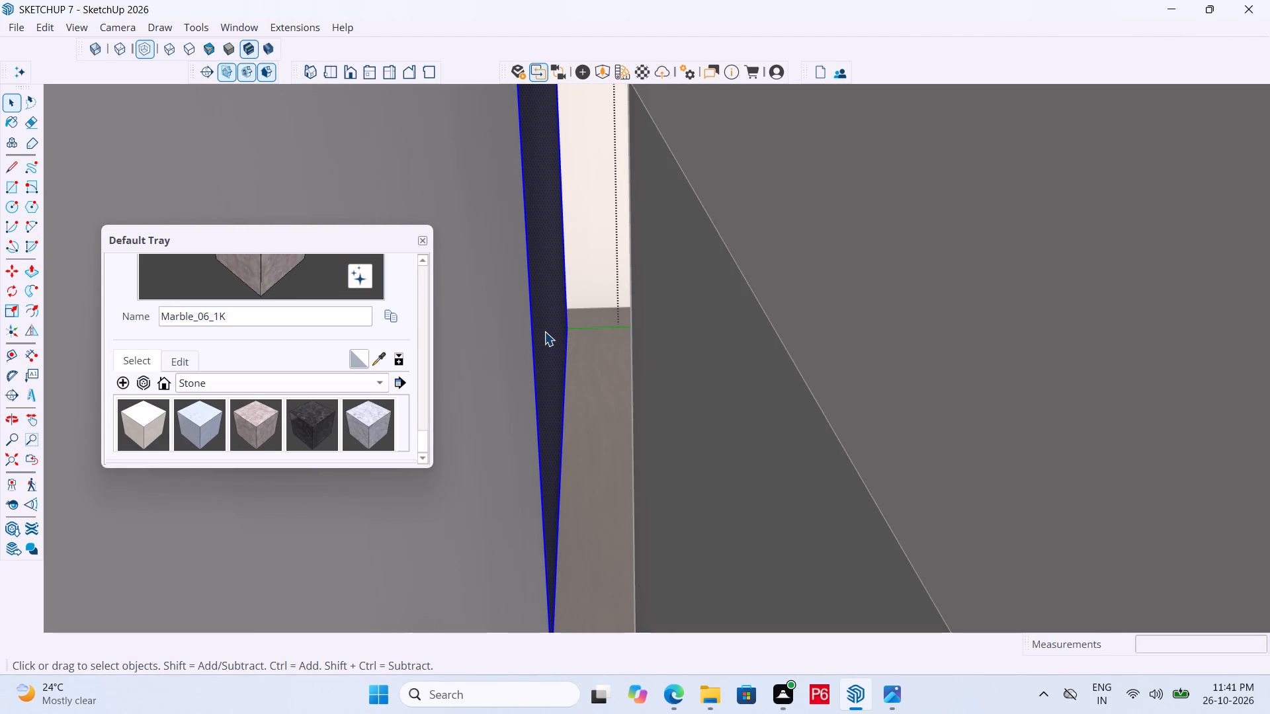
{"action": "key", "text": "p"}
{"action": "left_click", "coordinate": [544, 331]}
{"action": "left_click", "coordinate": [633, 365]}
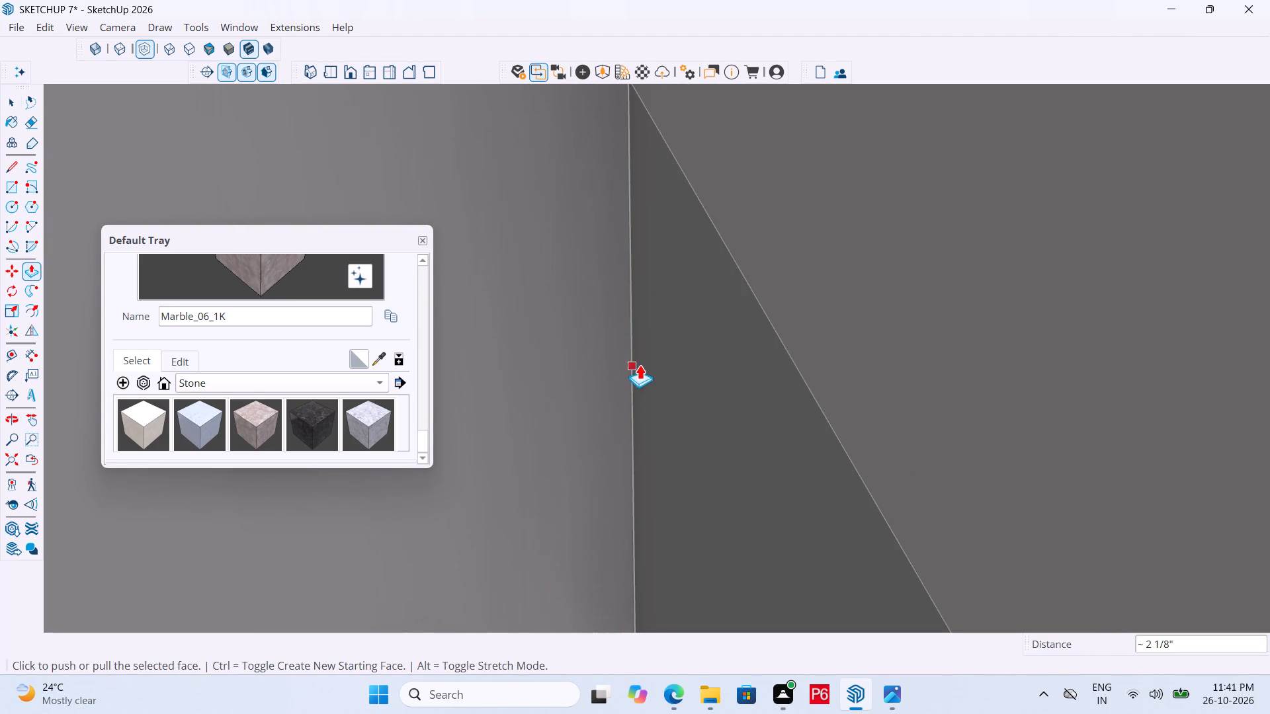
Save the model and leave the editing of the planter and pavilion groups.
{"action": "scroll", "coordinate": [745, 344], "scroll_direction": "down", "scroll_amount": 17}
{"action": "scroll", "coordinate": [737, 330], "scroll_direction": "down", "scroll_amount": 7}
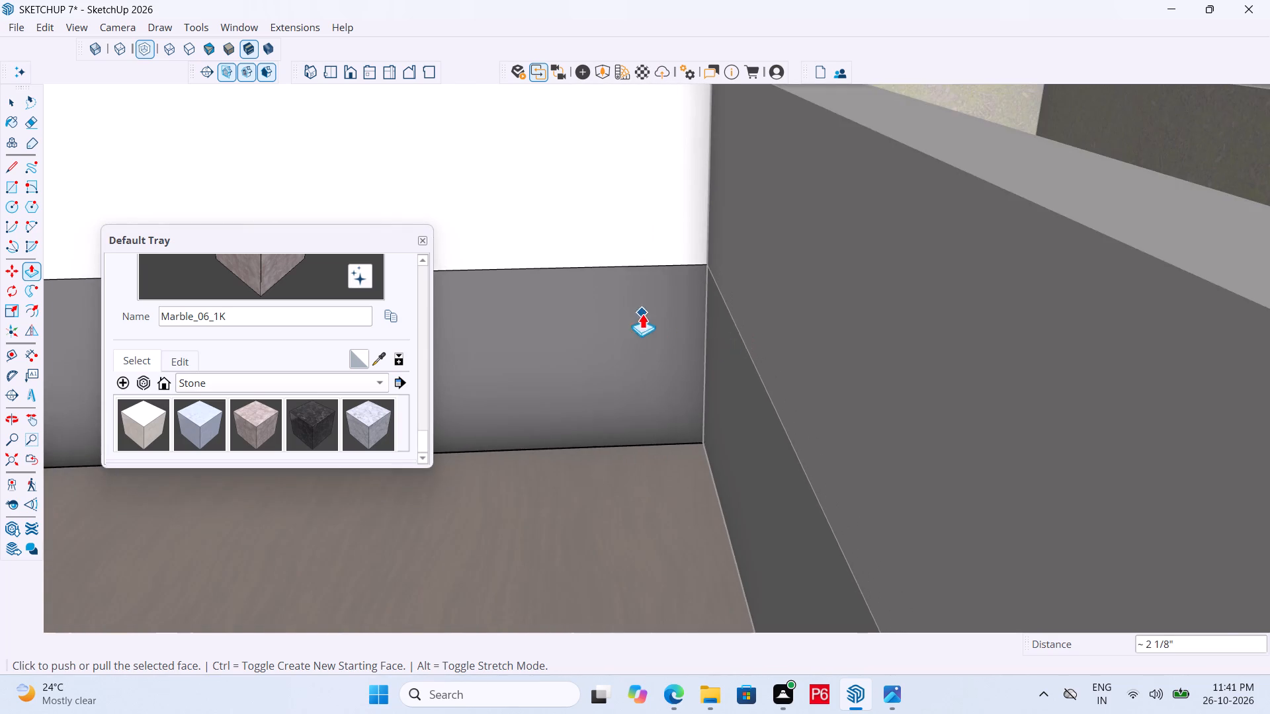
{"action": "scroll", "coordinate": [703, 338], "scroll_direction": "down", "scroll_amount": 13}
{"action": "scroll", "coordinate": [734, 306], "scroll_direction": "down", "scroll_amount": 11}
{"action": "middle_click_drag", "start_coordinate": [729, 313], "coordinate": [750, 304]}
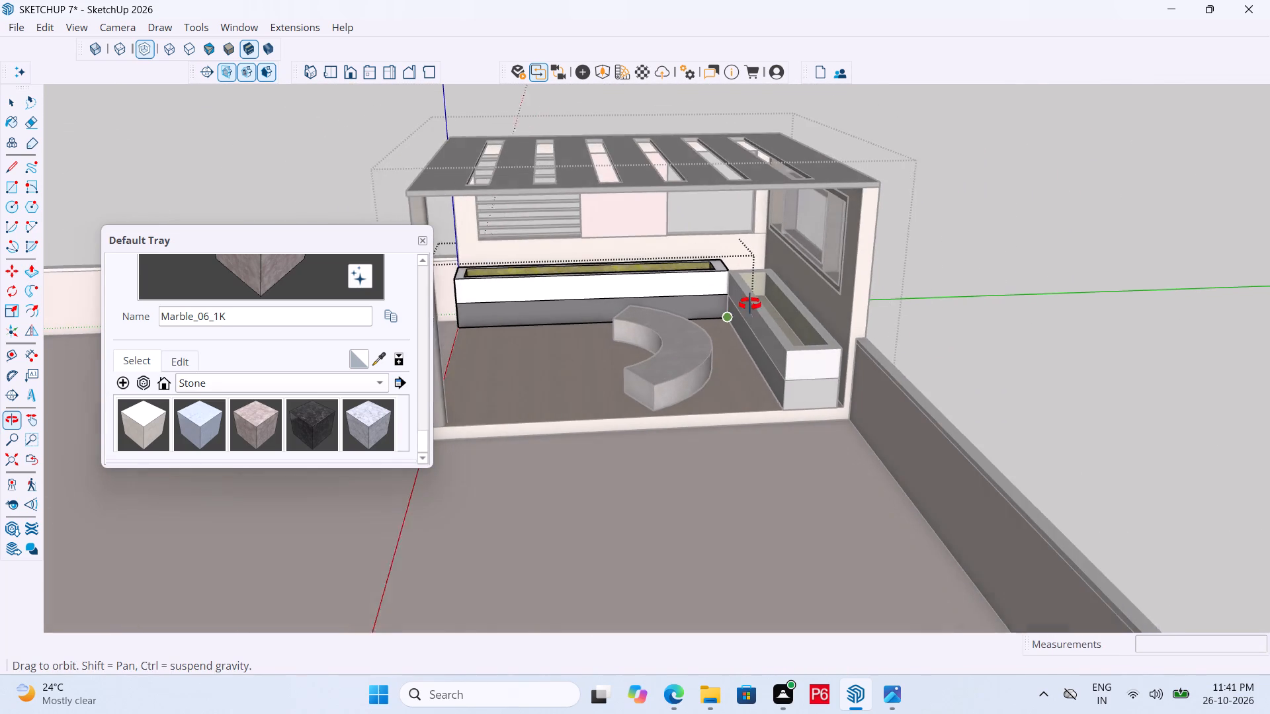
{"action": "middle_click_drag", "start_coordinate": [750, 304], "coordinate": [755, 302]}
{"action": "key", "text": "ctrl+s"}
{"action": "key", "text": "ctrl+s"}
{"action": "key", "text": "ctrl+s"}
{"action": "key", "text": "ctrl+s"}
{"action": "key", "text": "ctrl+s"}
{"action": "key", "text": "ctrl+s"}
{"action": "key", "text": "space"}
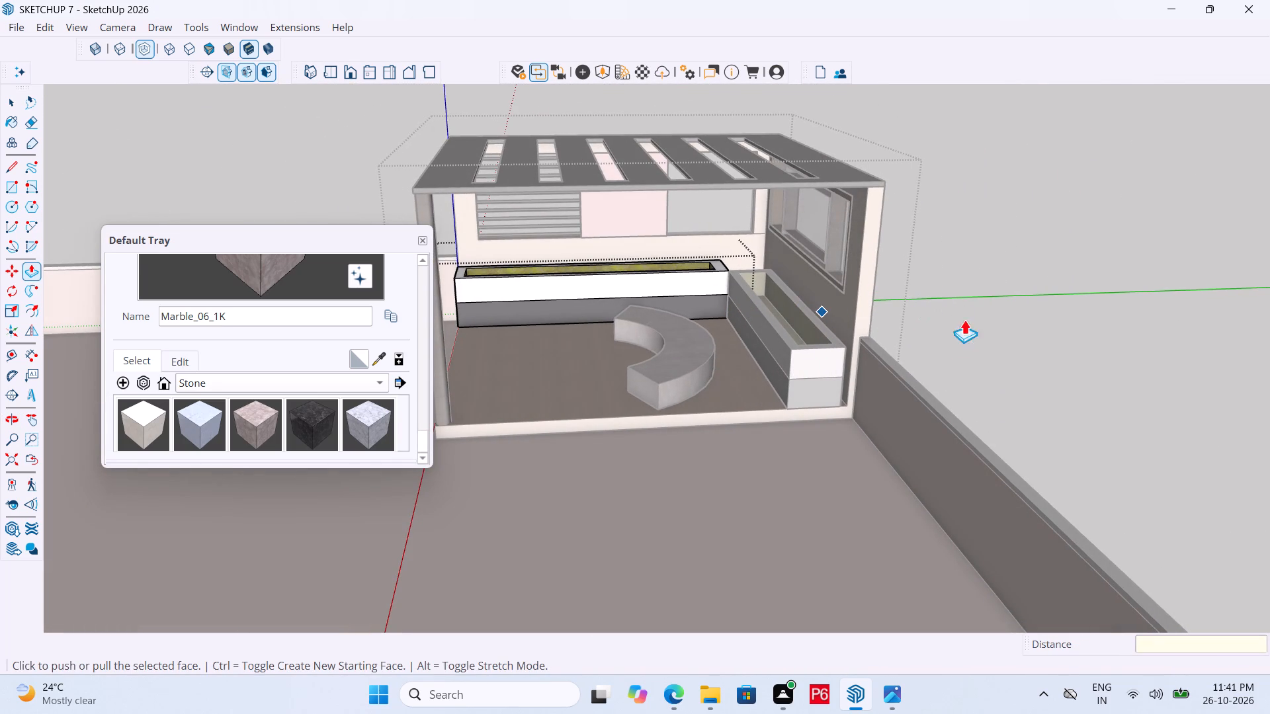
{"action": "left_click", "coordinate": [966, 320]}
{"action": "key", "text": "space"}
{"action": "left_click", "coordinate": [968, 320]}
Save the model again after checking the joined planters beneath the slatted roof.
{"action": "middle_click_drag", "start_coordinate": [710, 333], "coordinate": [999, 356]}
{"action": "scroll", "coordinate": [665, 225], "scroll_direction": "up", "scroll_amount": 10}
{"action": "middle_click_drag", "start_coordinate": [708, 268], "coordinate": [603, 520]}
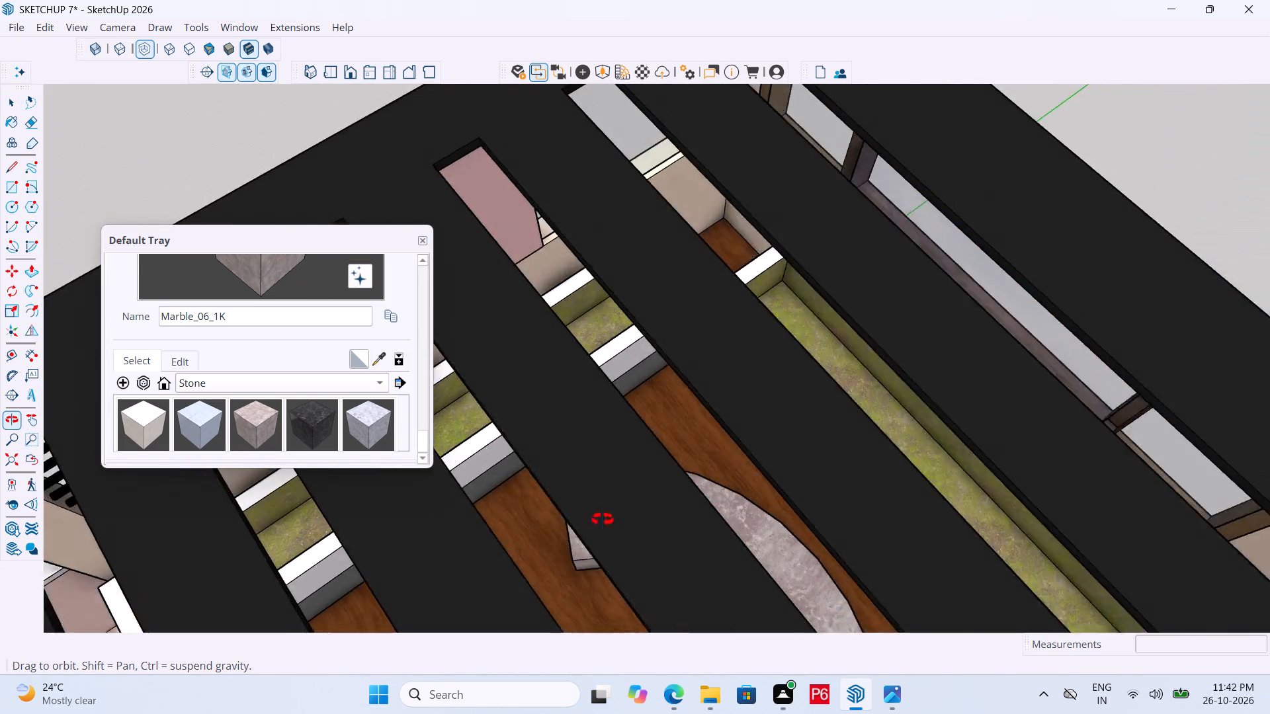
{"action": "middle_click_drag", "start_coordinate": [603, 520], "coordinate": [610, 294]}
{"action": "scroll", "coordinate": [610, 294], "scroll_direction": "up", "scroll_amount": 1}
{"action": "scroll", "coordinate": [634, 190], "scroll_direction": "down", "scroll_amount": 4}
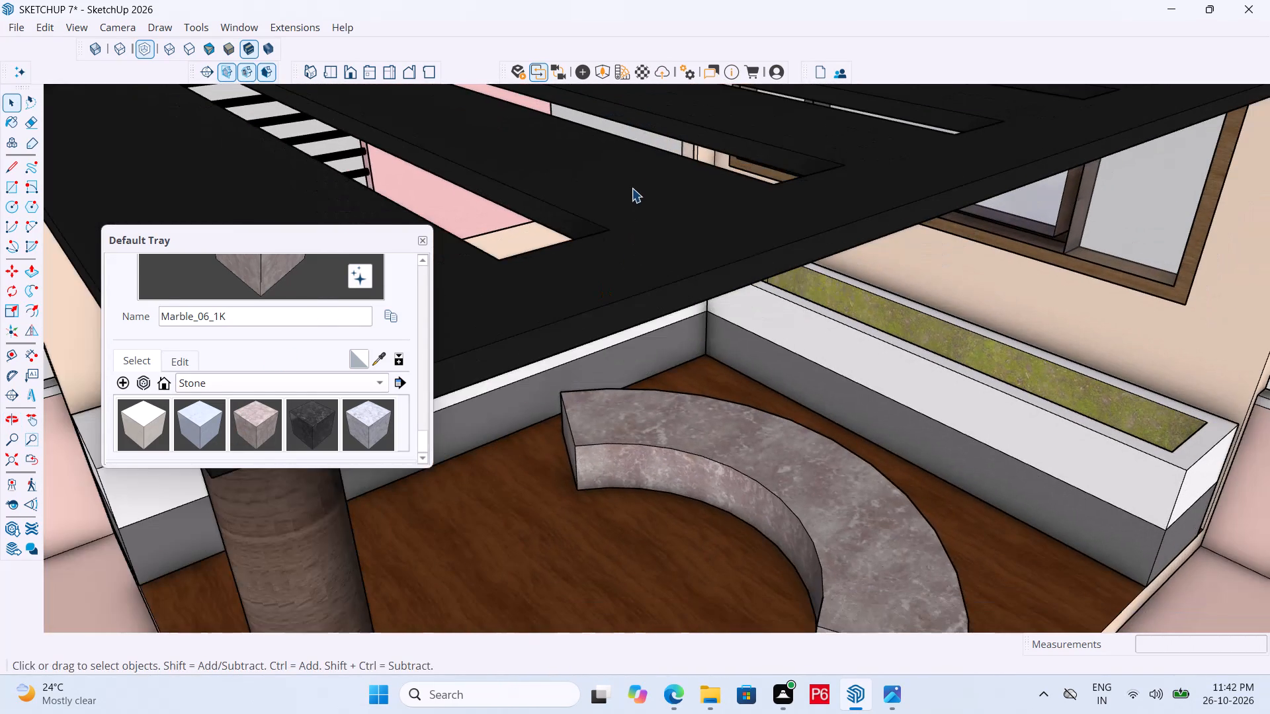
{"action": "key", "text": "ctrl+s"}
{"action": "key", "text": "ctrl+s"}
{"action": "key", "text": "ctrl+s"}
{"action": "key", "text": "ctrl+s"}
{"action": "scroll", "coordinate": [636, 187], "scroll_direction": "down", "scroll_amount": 4}
{"action": "key", "text": "space"}
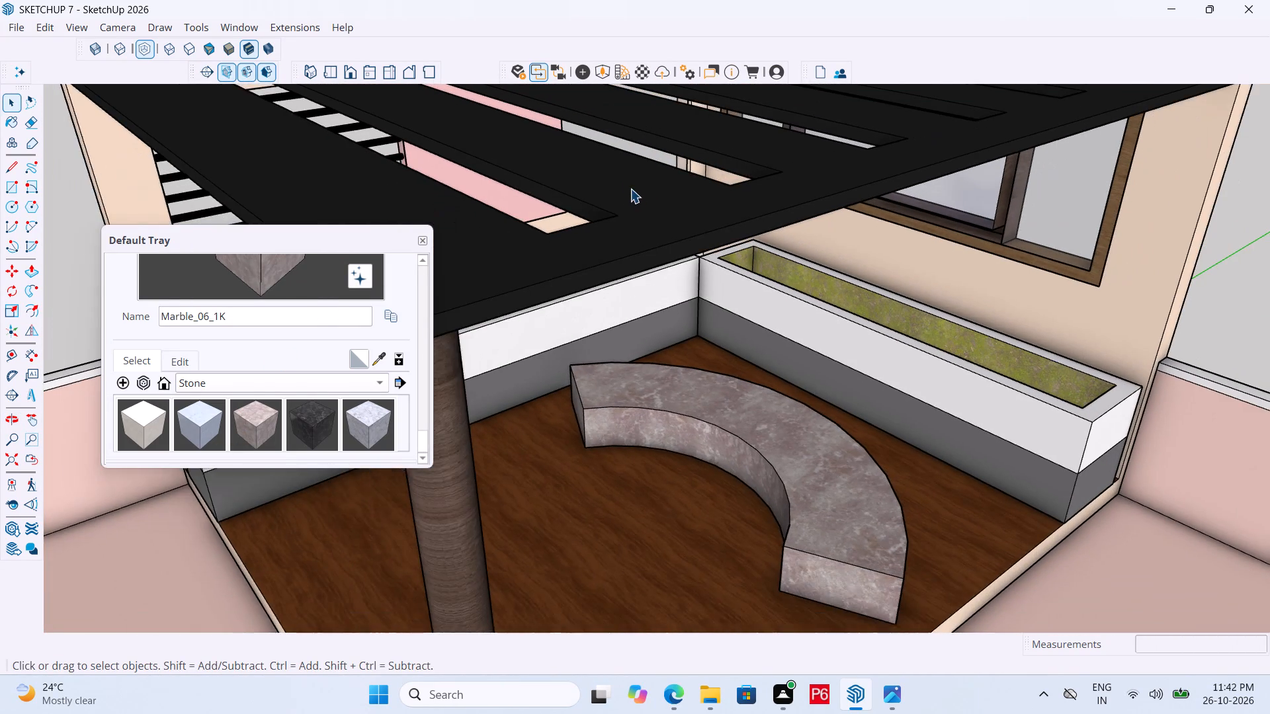
Open the curved marble bench and offset its top face outline inward by about 2 3/8".
{"action": "scroll", "coordinate": [648, 199], "scroll_direction": "down", "scroll_amount": 5}
{"action": "middle_click_drag", "start_coordinate": [714, 347], "coordinate": [669, 367]}
{"action": "scroll", "coordinate": [669, 367], "scroll_direction": "up", "scroll_amount": 3}
{"action": "left_click", "coordinate": [767, 432]}
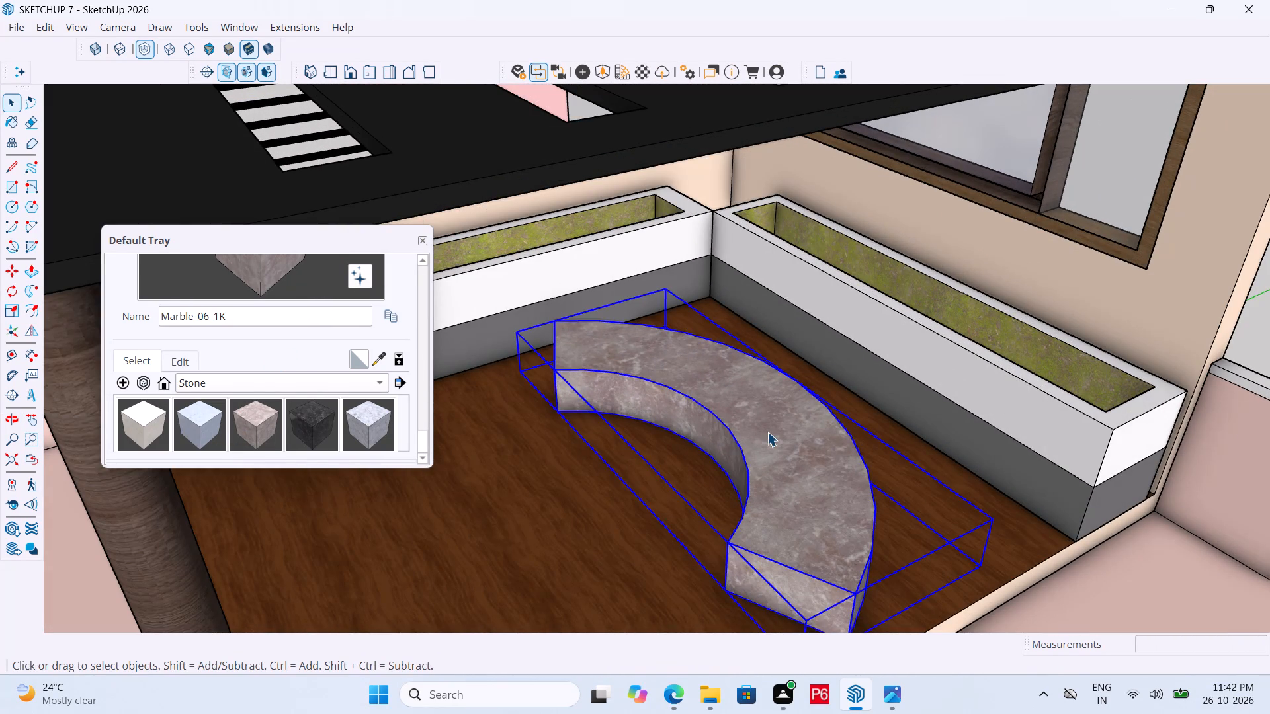
{"action": "double_click", "coordinate": [764, 408]}
{"action": "left_click", "coordinate": [754, 398]}
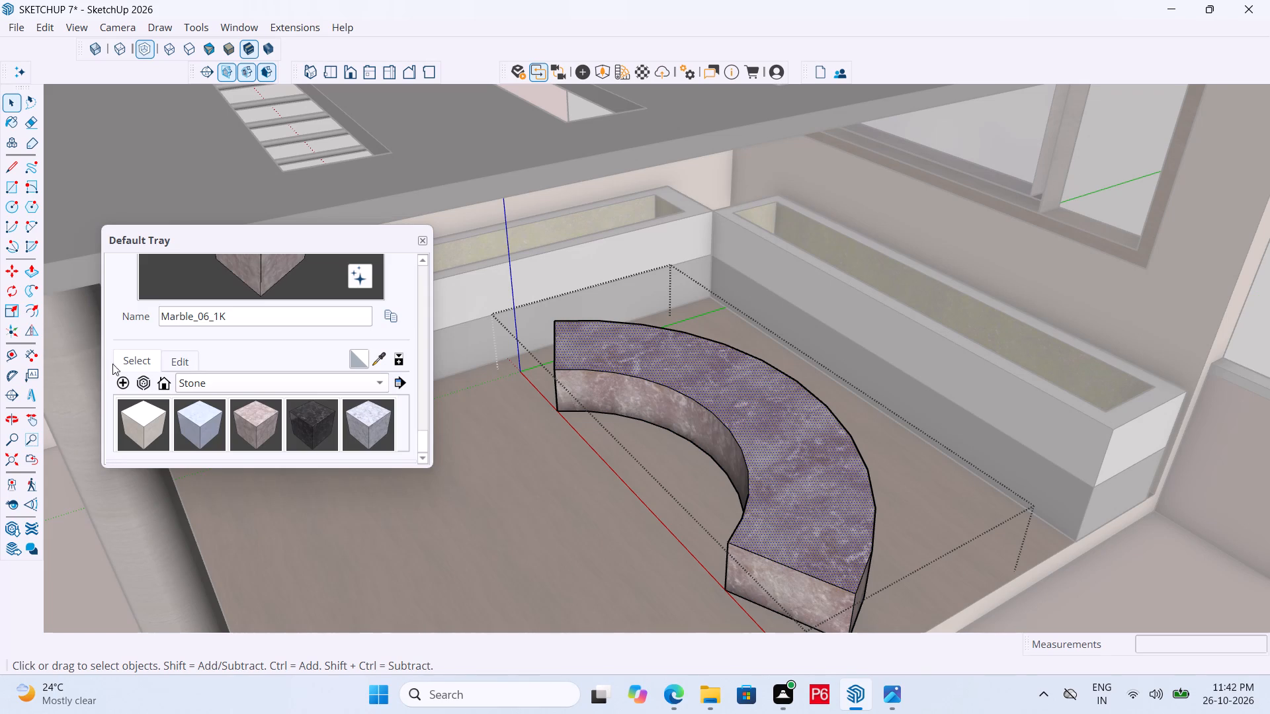
{"action": "left_click", "coordinate": [30, 309]}
{"action": "left_click", "coordinate": [681, 360]}
{"action": "scroll", "coordinate": [759, 380], "scroll_direction": "up", "scroll_amount": 5}
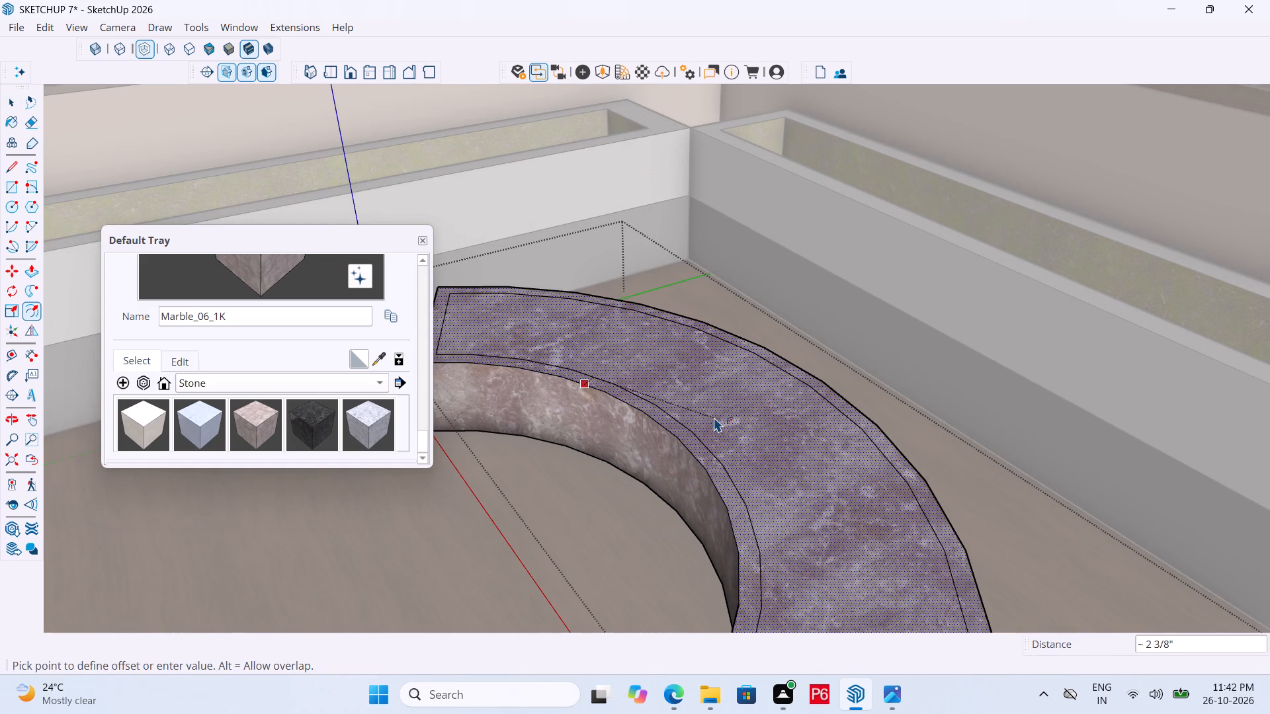
{"action": "left_click", "coordinate": [718, 410]}
{"action": "key", "text": "space"}
Erase the offset outline's two end edges and inner arc on the bench top, keeping only the outer arc.
{"action": "scroll", "coordinate": [726, 258], "scroll_direction": "down", "scroll_amount": 5}
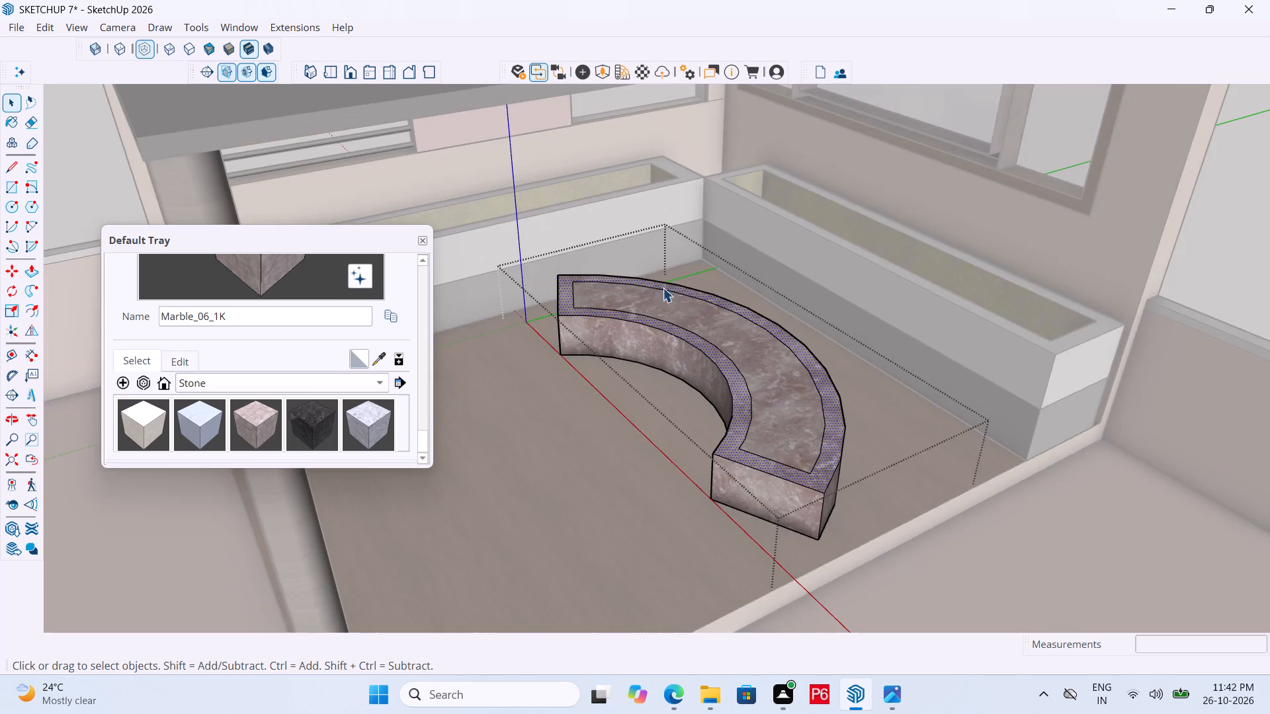
{"action": "scroll", "coordinate": [599, 272], "scroll_direction": "up", "scroll_amount": 5}
{"action": "scroll", "coordinate": [546, 303], "scroll_direction": "up", "scroll_amount": 6}
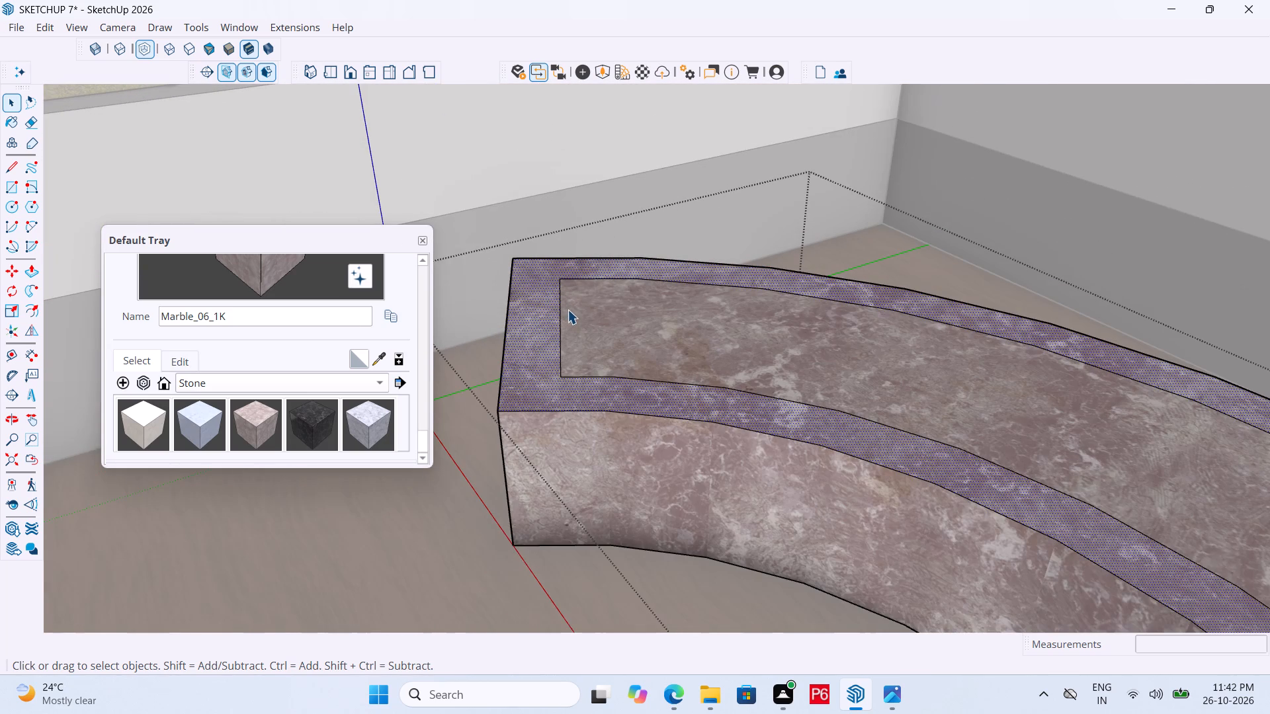
{"action": "type", "text": "TE"}
{"action": "left_click_drag", "start_coordinate": [590, 309], "coordinate": [548, 313]}
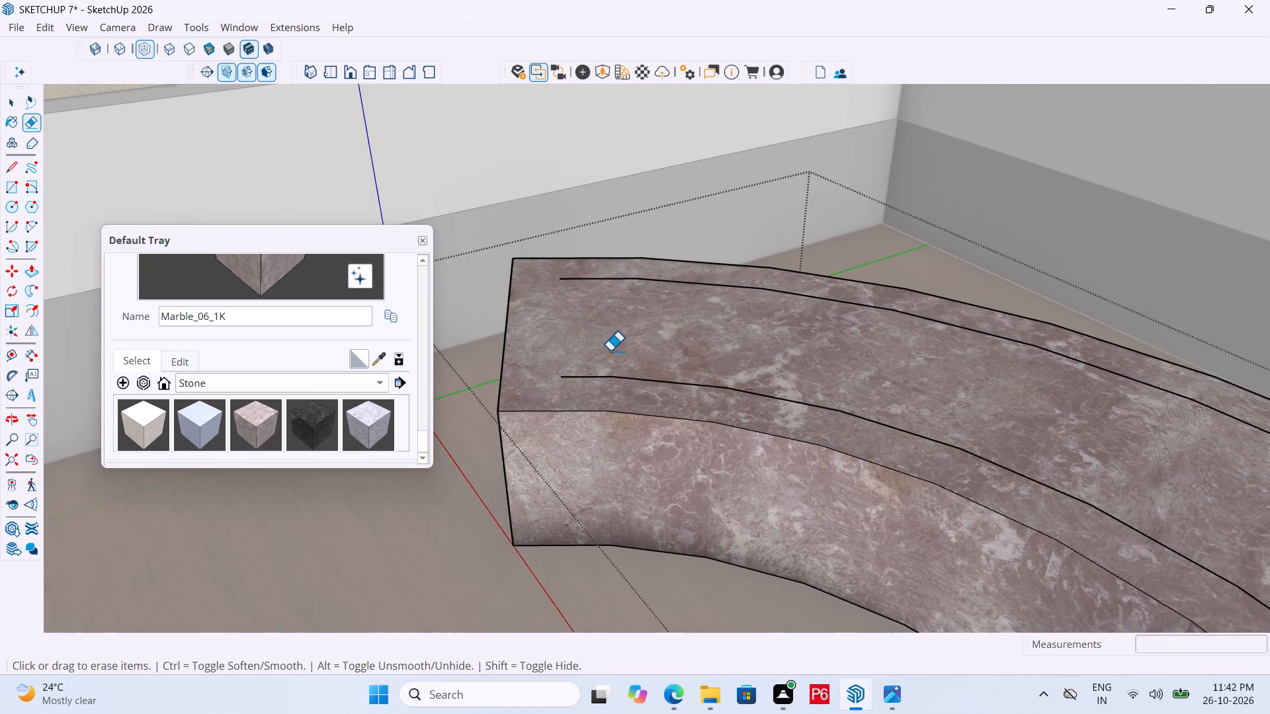
{"action": "left_click_drag", "start_coordinate": [610, 360], "coordinate": [610, 372]}
{"action": "left_click", "coordinate": [609, 373]}
{"action": "scroll", "coordinate": [588, 282], "scroll_direction": "down", "scroll_amount": 11}
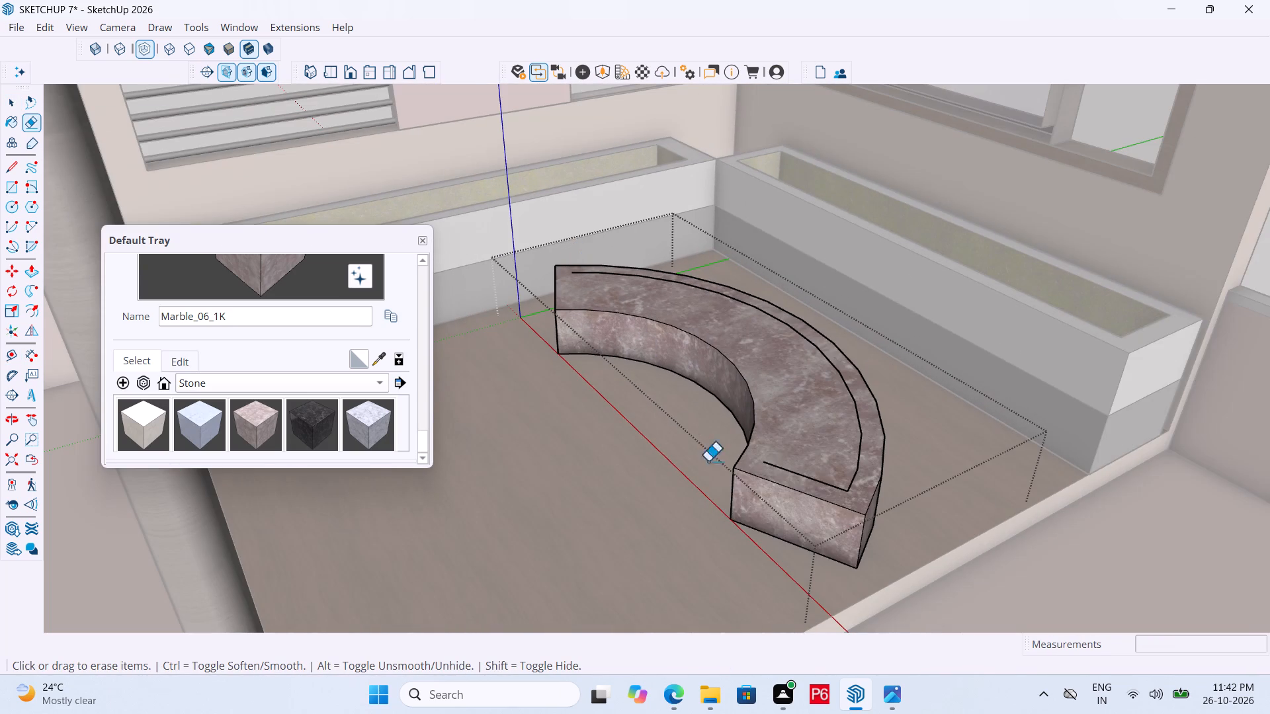
{"action": "left_click", "coordinate": [802, 481]}
{"action": "left_click_drag", "start_coordinate": [797, 479], "coordinate": [802, 471]}
Draw lines extending both ends of the remaining arc to the bench's end edges, closing off a narrow outer strip.
{"action": "scroll", "coordinate": [866, 489], "scroll_direction": "up", "scroll_amount": 8}
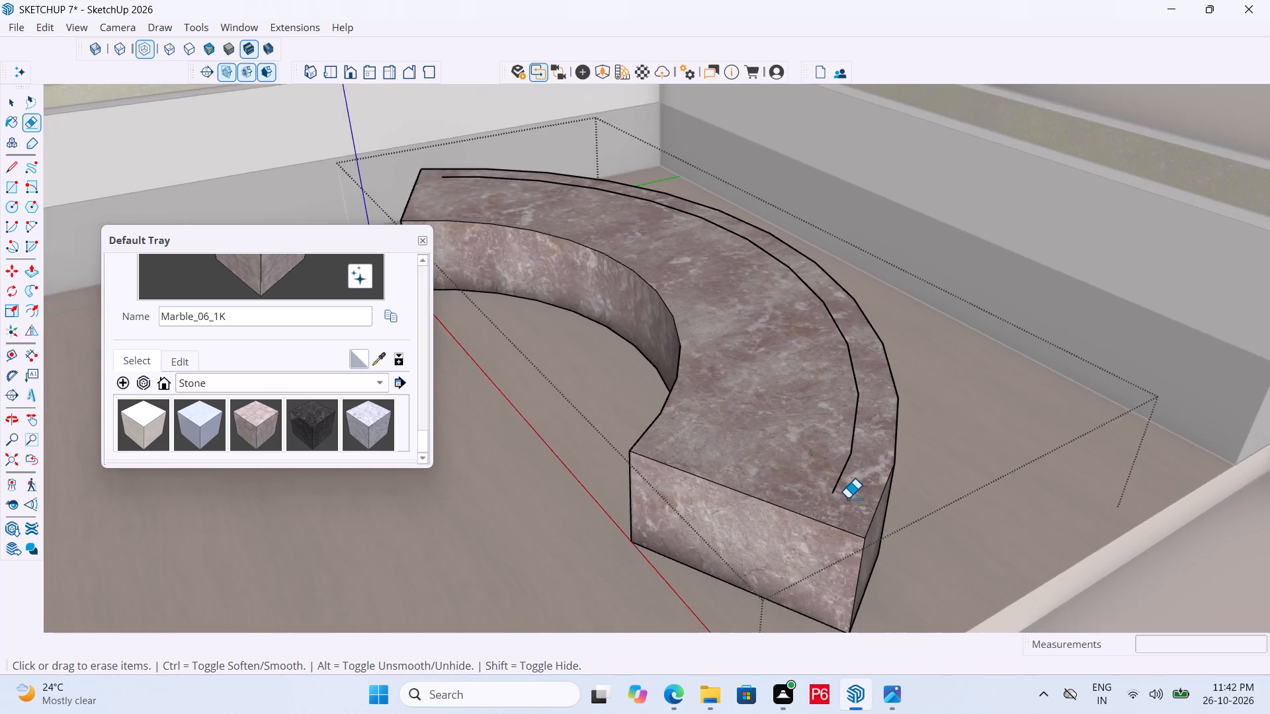
{"action": "scroll", "coordinate": [847, 498], "scroll_direction": "up", "scroll_amount": 3}
{"action": "key", "text": "l"}
{"action": "left_click", "coordinate": [819, 491]}
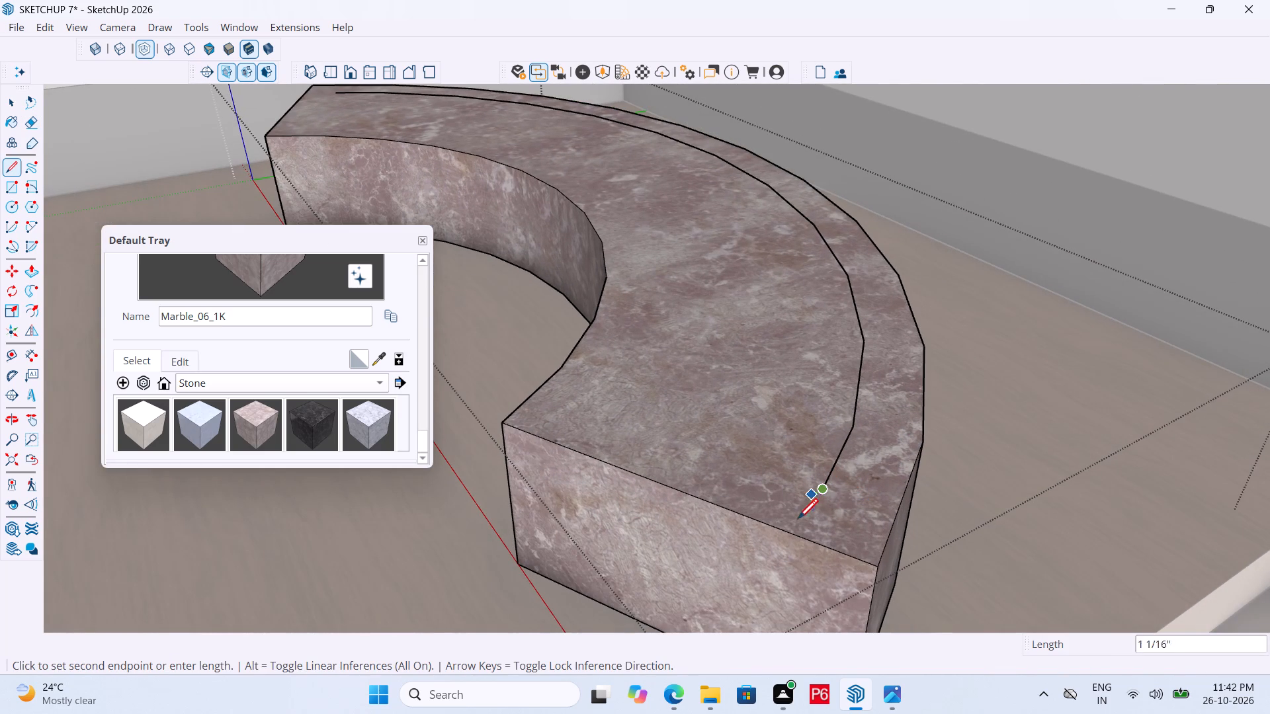
{"action": "left_click", "coordinate": [794, 535]}
{"action": "scroll", "coordinate": [929, 475], "scroll_direction": "down", "scroll_amount": 4}
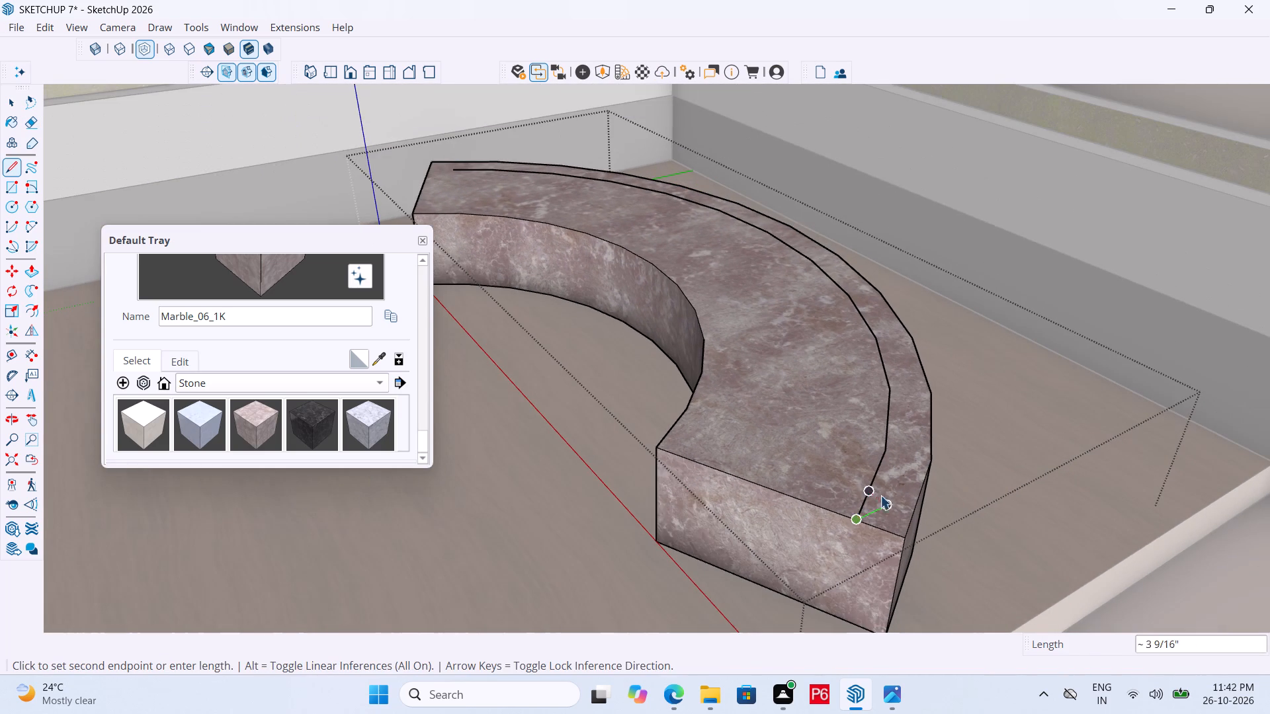
{"action": "key", "text": "space"}
{"action": "scroll", "coordinate": [412, 145], "scroll_direction": "up", "scroll_amount": 11}
{"action": "key", "text": "l"}
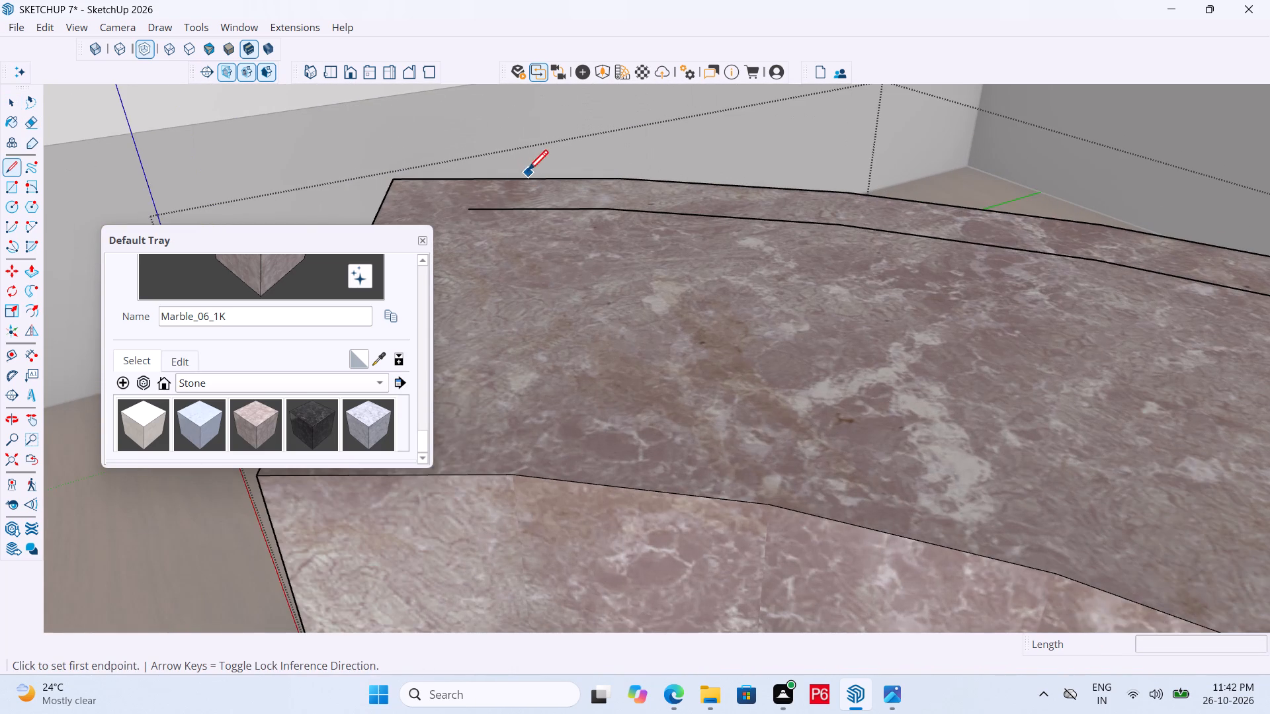
{"action": "left_click_drag", "start_coordinate": [473, 212], "coordinate": [460, 208]}
{"action": "left_click", "coordinate": [379, 212]}
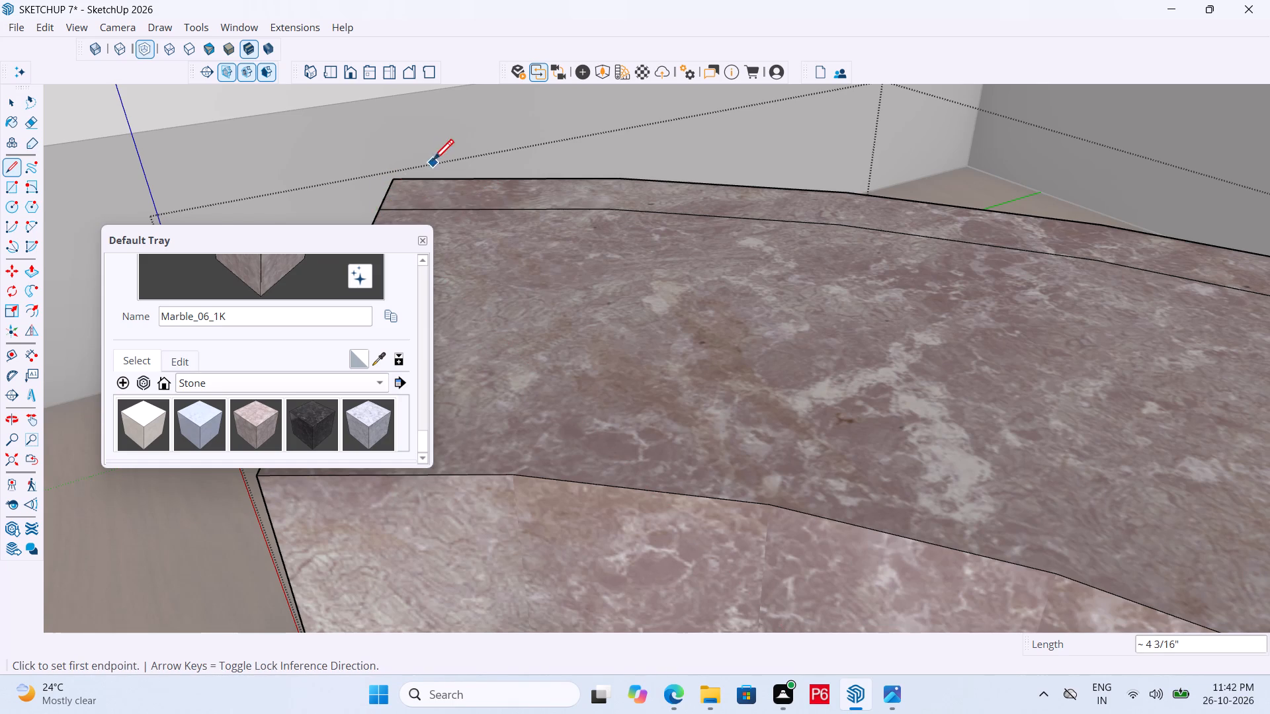
{"action": "scroll", "coordinate": [433, 162], "scroll_direction": "down", "scroll_amount": 13}
{"action": "key", "text": "space"}
Push/Pull the narrow outer strip of the bench top up 1' to form a curved backrest.
{"action": "middle_click_drag", "start_coordinate": [894, 373], "coordinate": [894, 374]}
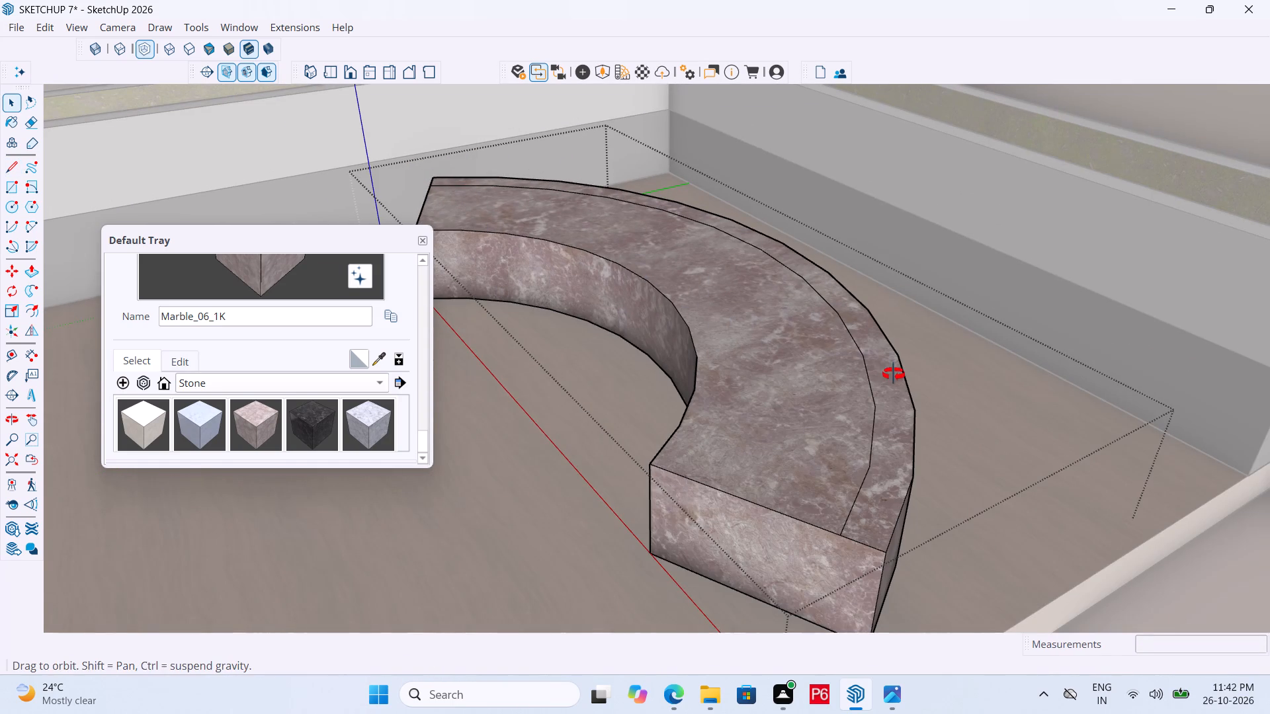
{"action": "middle_click_drag", "start_coordinate": [894, 374], "coordinate": [878, 375]}
{"action": "key", "text": "p"}
{"action": "left_click", "coordinate": [861, 522]}
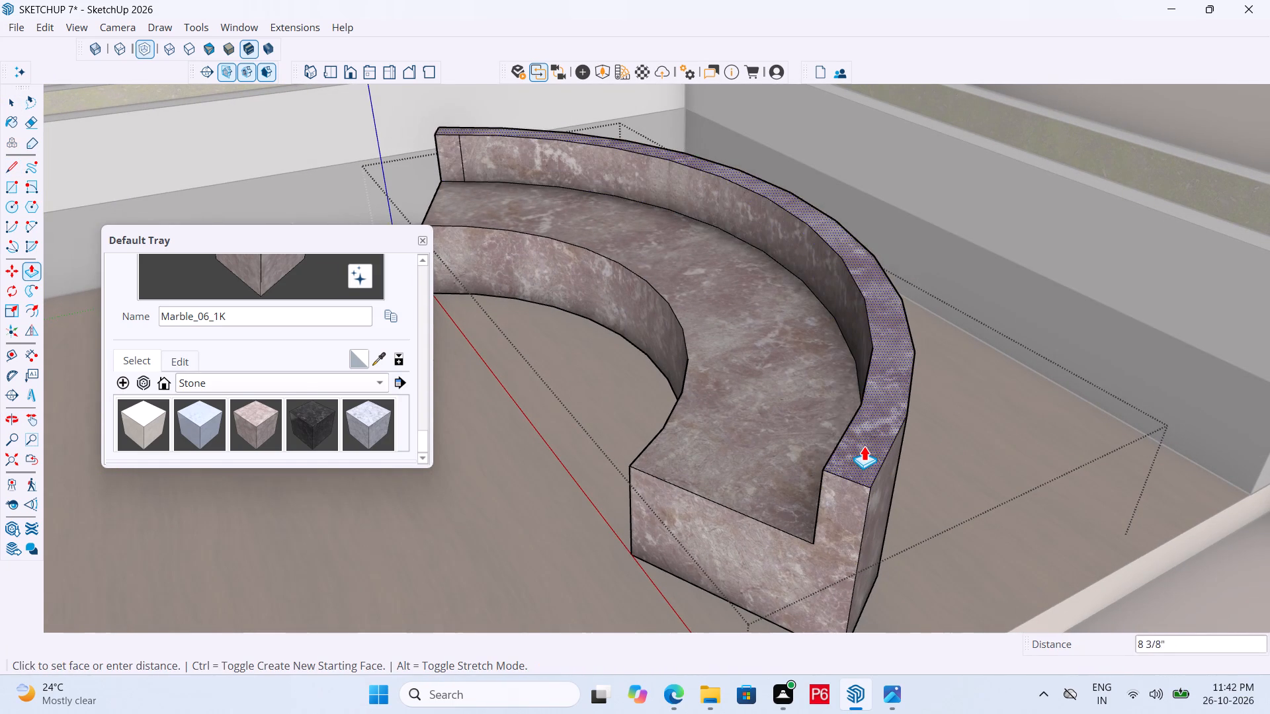
{"action": "middle_click_drag", "start_coordinate": [870, 420], "coordinate": [1019, 374]}
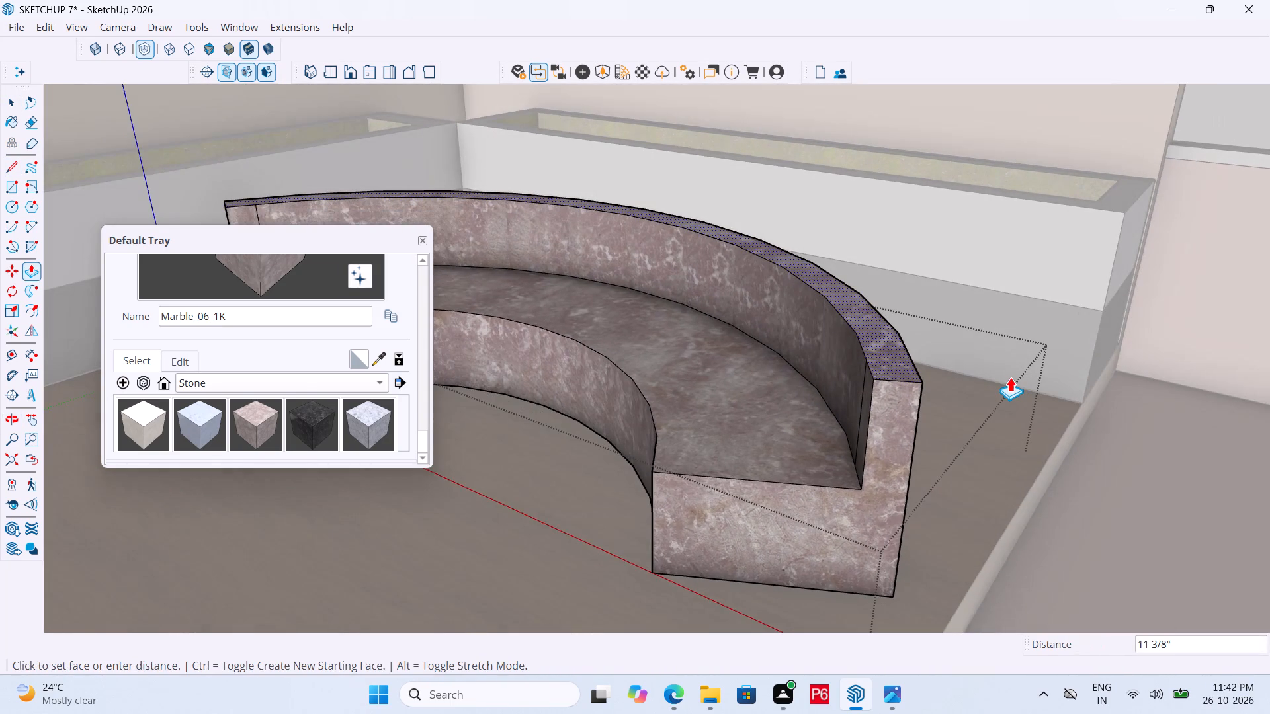
{"action": "type", "text": "1'"}
{"action": "key", "text": "Return"}
Erase the vertical seam lines near both ends of the backrest's inner face.
{"action": "scroll", "coordinate": [1010, 377], "scroll_direction": "down", "scroll_amount": 4}
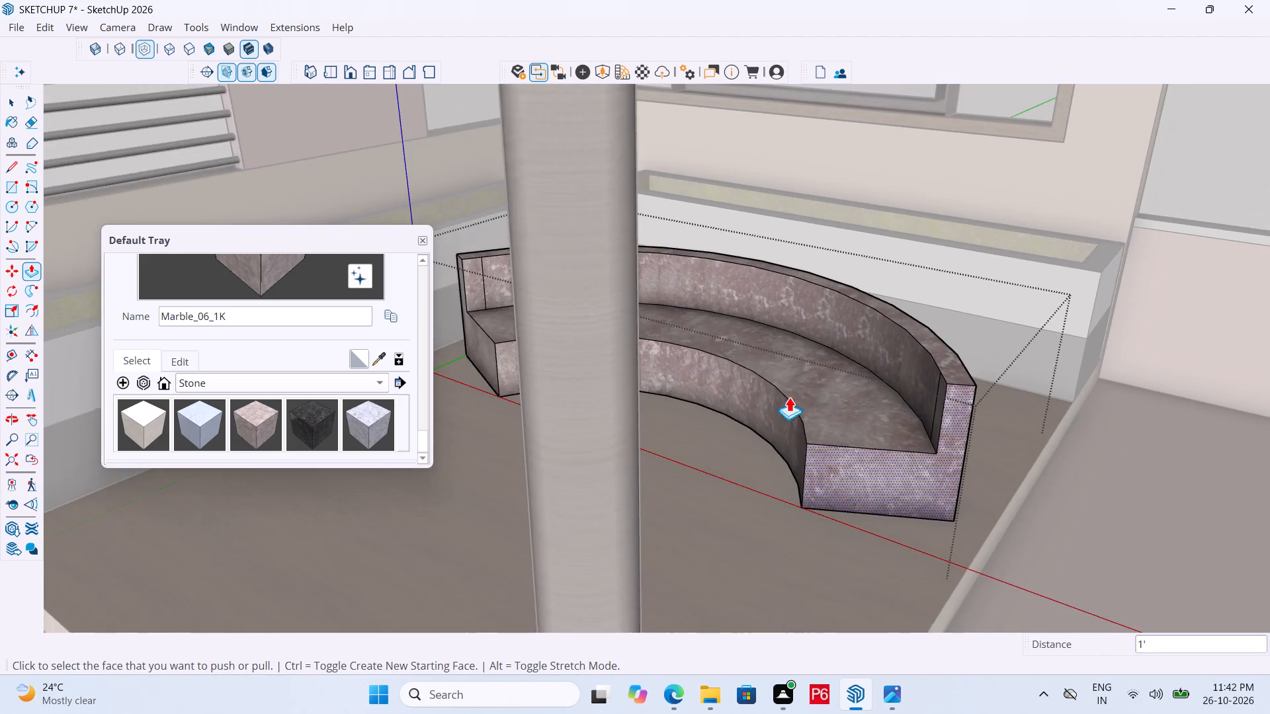
{"action": "middle_click_drag", "start_coordinate": [789, 397], "coordinate": [992, 410]}
{"action": "scroll", "coordinate": [999, 343], "scroll_direction": "up", "scroll_amount": 7}
{"action": "key", "text": "e"}
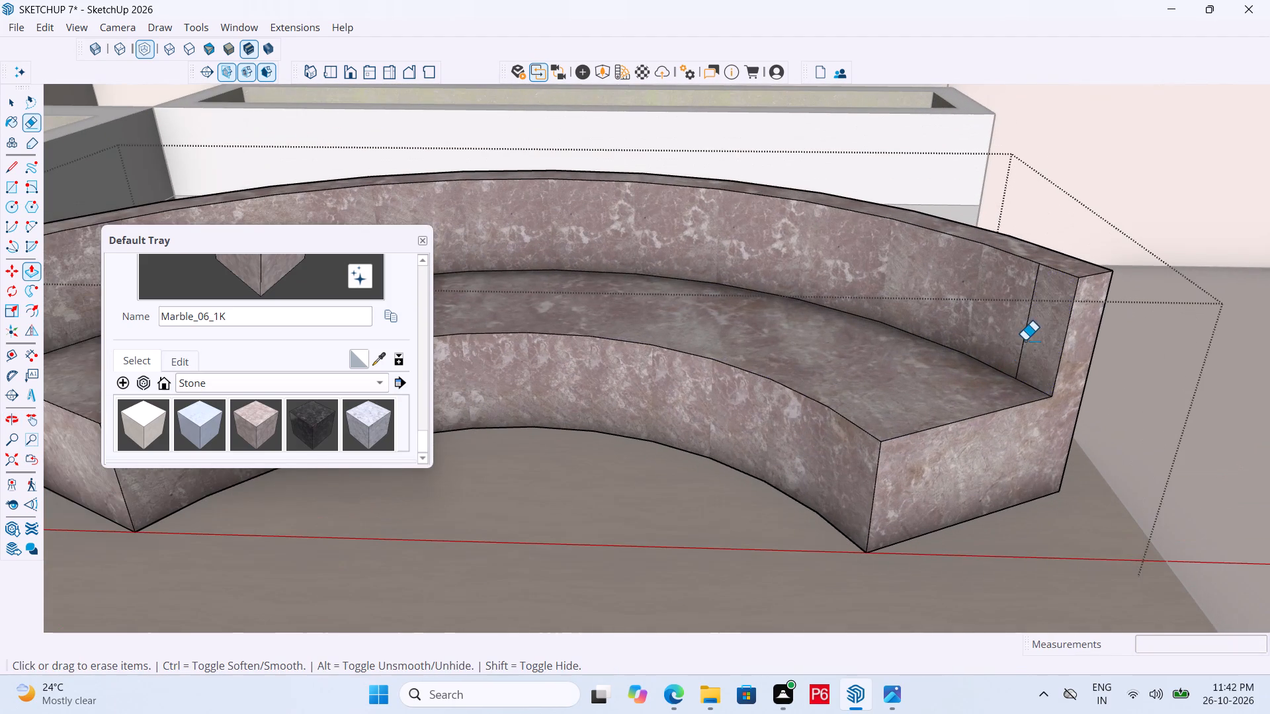
{"action": "left_click_drag", "start_coordinate": [1012, 330], "coordinate": [1019, 327]}
{"action": "left_click_drag", "start_coordinate": [1019, 327], "coordinate": [1030, 325]}
{"action": "scroll", "coordinate": [1158, 342], "scroll_direction": "down", "scroll_amount": 5}
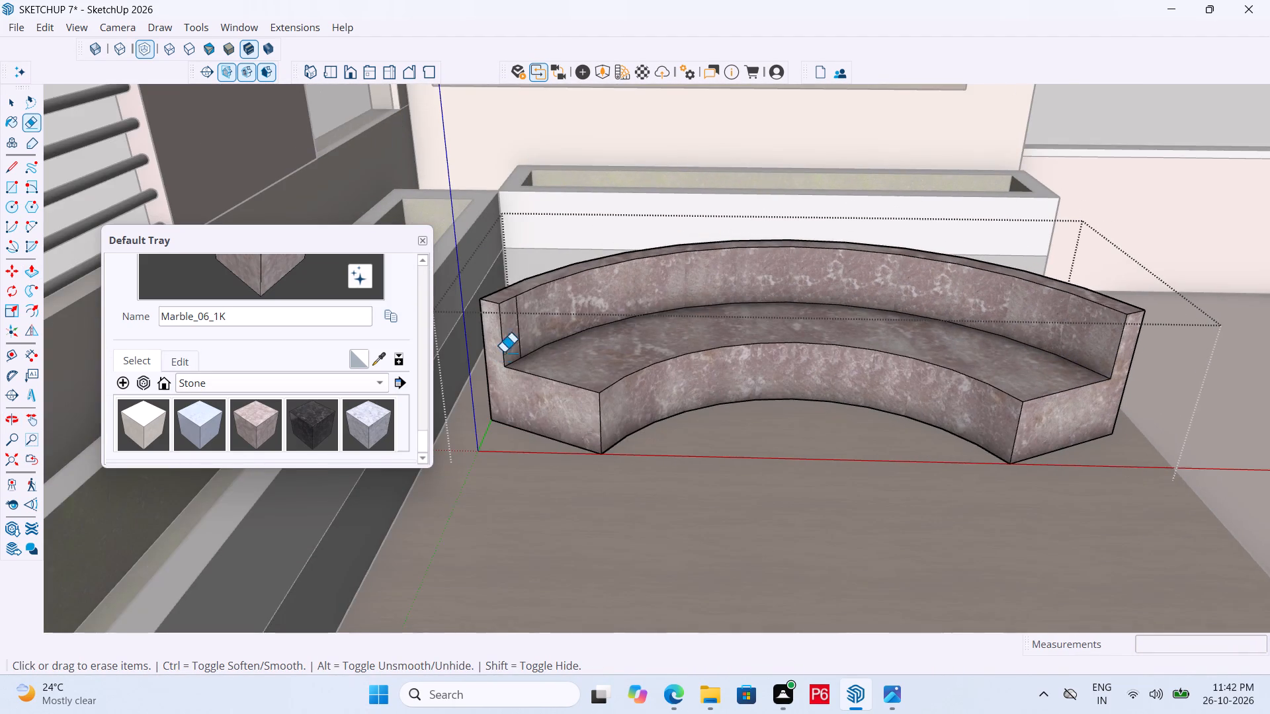
{"action": "scroll", "coordinate": [511, 338], "scroll_direction": "up", "scroll_amount": 4}
{"action": "left_click_drag", "start_coordinate": [520, 319], "coordinate": [549, 296]}
Save the model with the bench's new backrest.
{"action": "key", "text": "ctrl+s"}
{"action": "key", "text": "ctrl+s"}
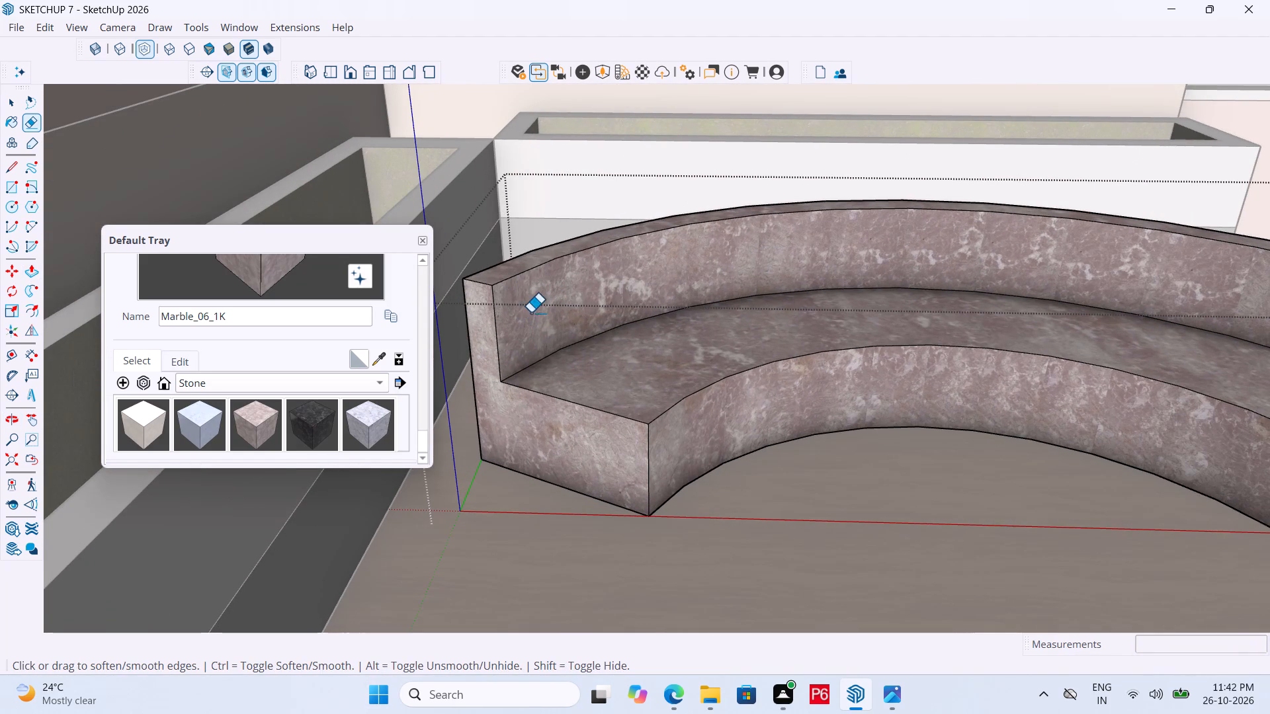
{"action": "key", "text": "ctrl+s"}
{"action": "key", "text": "ctrl+s"}
{"action": "key", "text": "ctrl+s"}
{"action": "key", "text": "ctrl+s"}
{"action": "key", "text": "ctrl+s"}
{"action": "key", "text": "ctrl+s"}
{"action": "key", "text": "ctrl+s"}
{"action": "key", "text": "ctrl+s"}
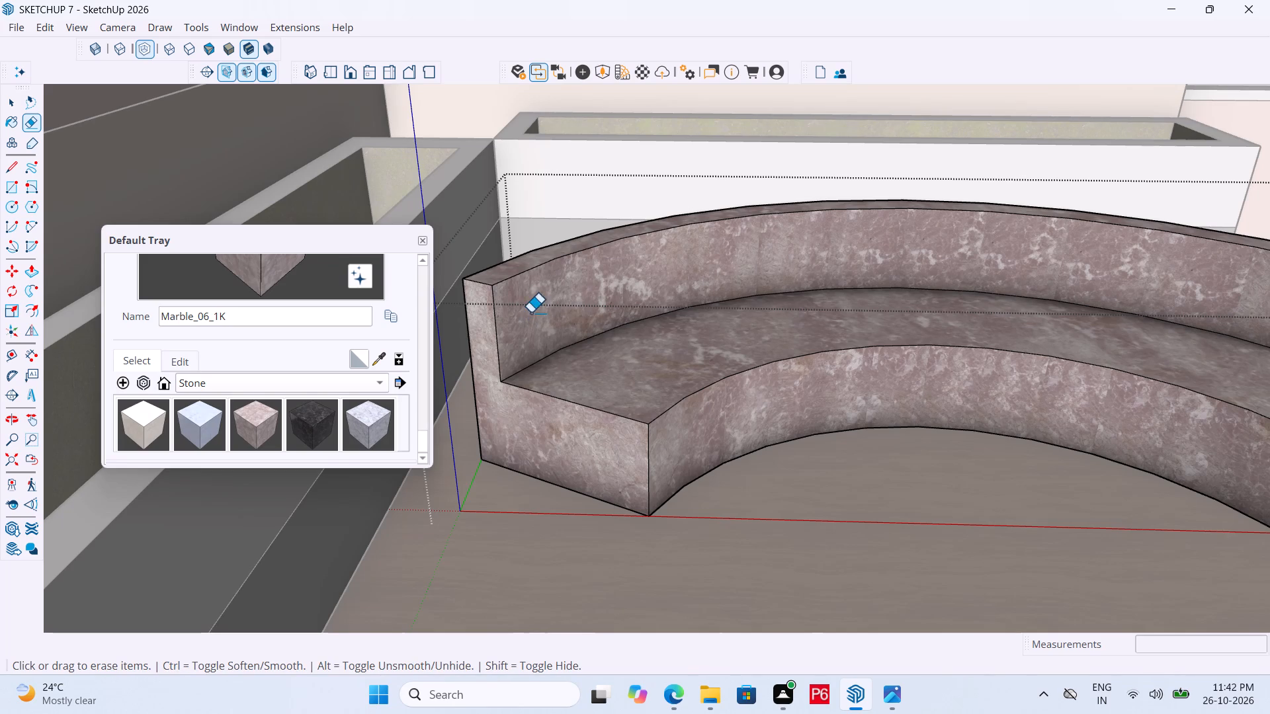
{"action": "key", "text": "ctrl+s"}
{"action": "key", "text": "ctrl+s"}
{"action": "key", "text": "ctrl+s"}
{"action": "key", "text": "ctrl+s"}
{"action": "key", "text": "ctrl+s"}
Push/Pull the bench's end face nearest the open side of the pavilion outward about 10 7/8".
{"action": "scroll", "coordinate": [519, 282], "scroll_direction": "down", "scroll_amount": 1}
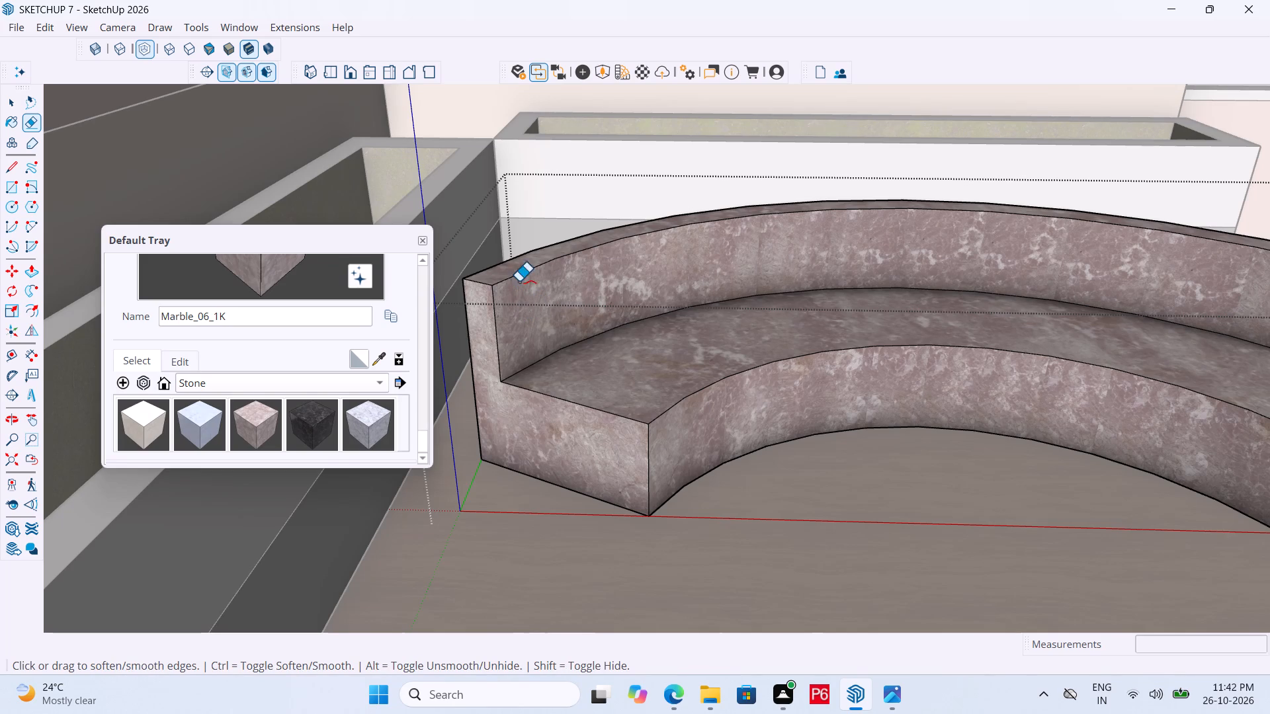
{"action": "scroll", "coordinate": [519, 282], "scroll_direction": "down", "scroll_amount": 11}
{"action": "middle_click_drag", "start_coordinate": [769, 282], "coordinate": [636, 302]}
{"action": "scroll", "coordinate": [852, 255], "scroll_direction": "down", "scroll_amount": 5}
{"action": "middle_click_drag", "start_coordinate": [644, 312], "coordinate": [566, 310]}
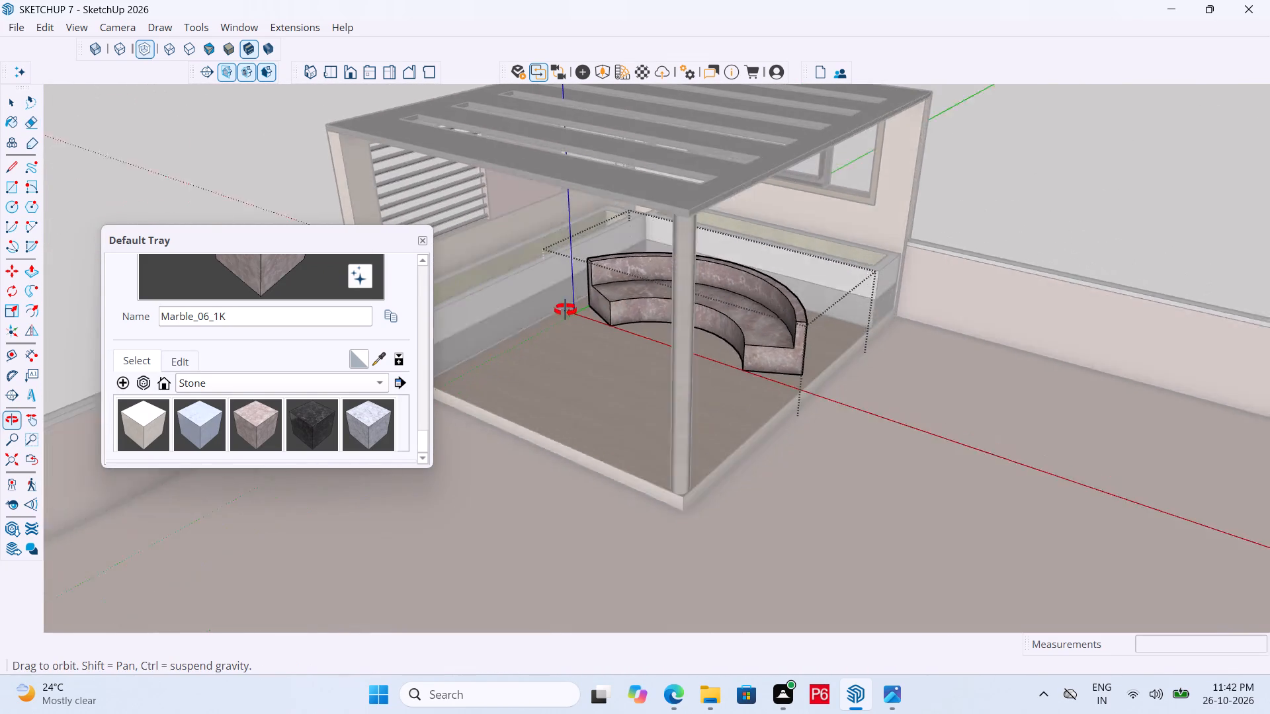
{"action": "middle_click_drag", "start_coordinate": [566, 310], "coordinate": [525, 315]}
{"action": "scroll", "coordinate": [515, 317], "scroll_direction": "up", "scroll_amount": 5}
{"action": "key", "text": "space"}
{"action": "left_click", "coordinate": [838, 385]}
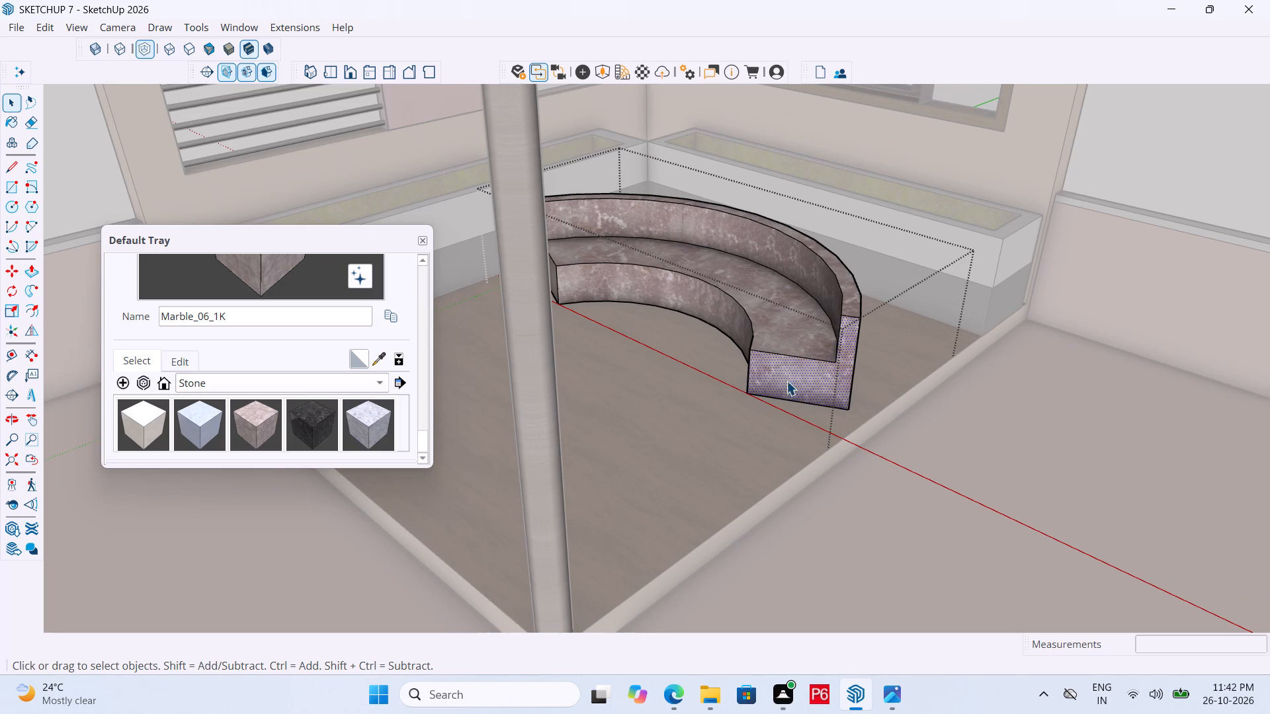
{"action": "key", "text": "p"}
{"action": "left_click", "coordinate": [790, 379]}
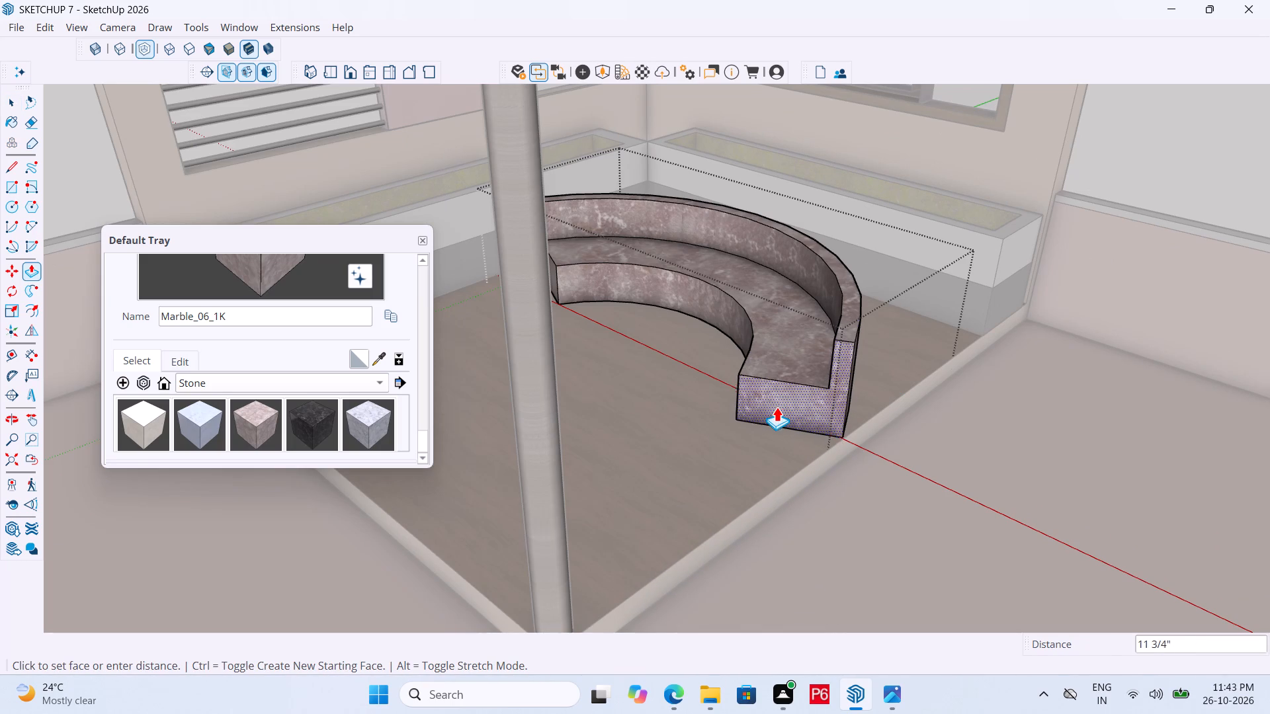
{"action": "left_click", "coordinate": [777, 401]}
Save the model with the lengthened bench.
{"action": "key", "text": "ctrl+s"}
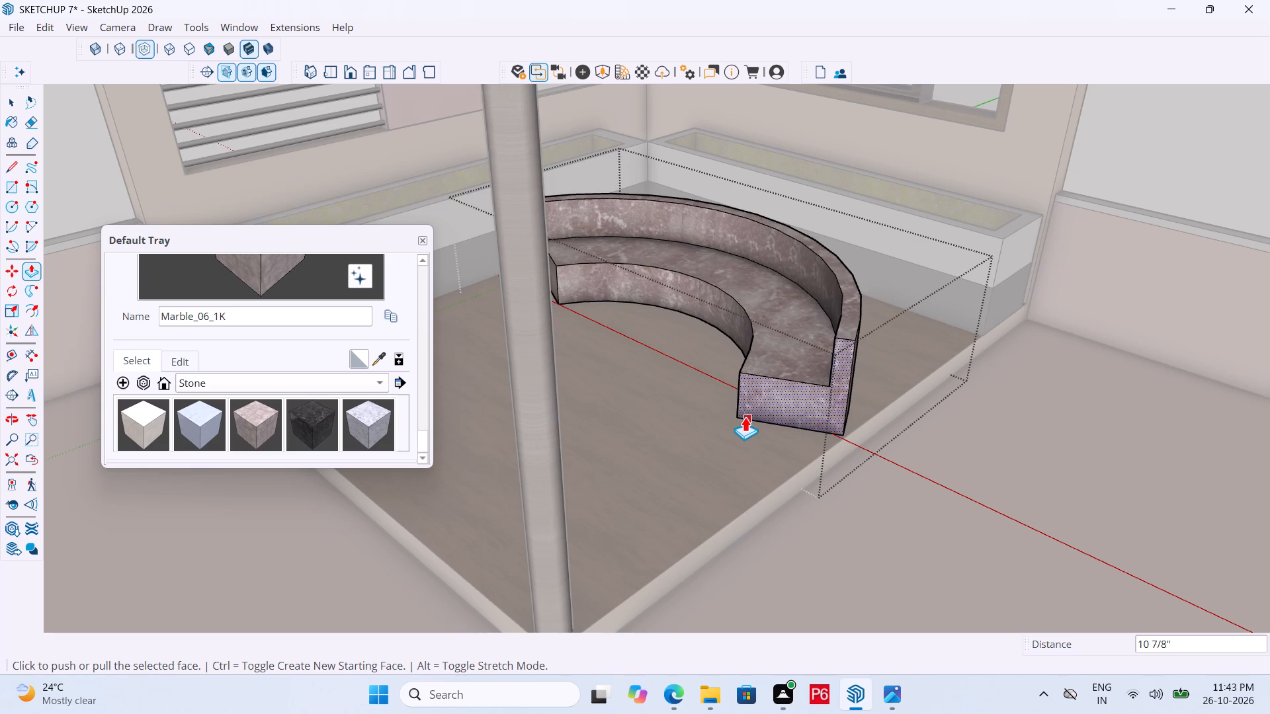
{"action": "key", "text": "ctrl+s"}
{"action": "key", "text": "ctrl+s"}
{"action": "key", "text": "ctrl+s"}
{"action": "key", "text": "ctrl+s"}
{"action": "key", "text": "ctrl+s"}
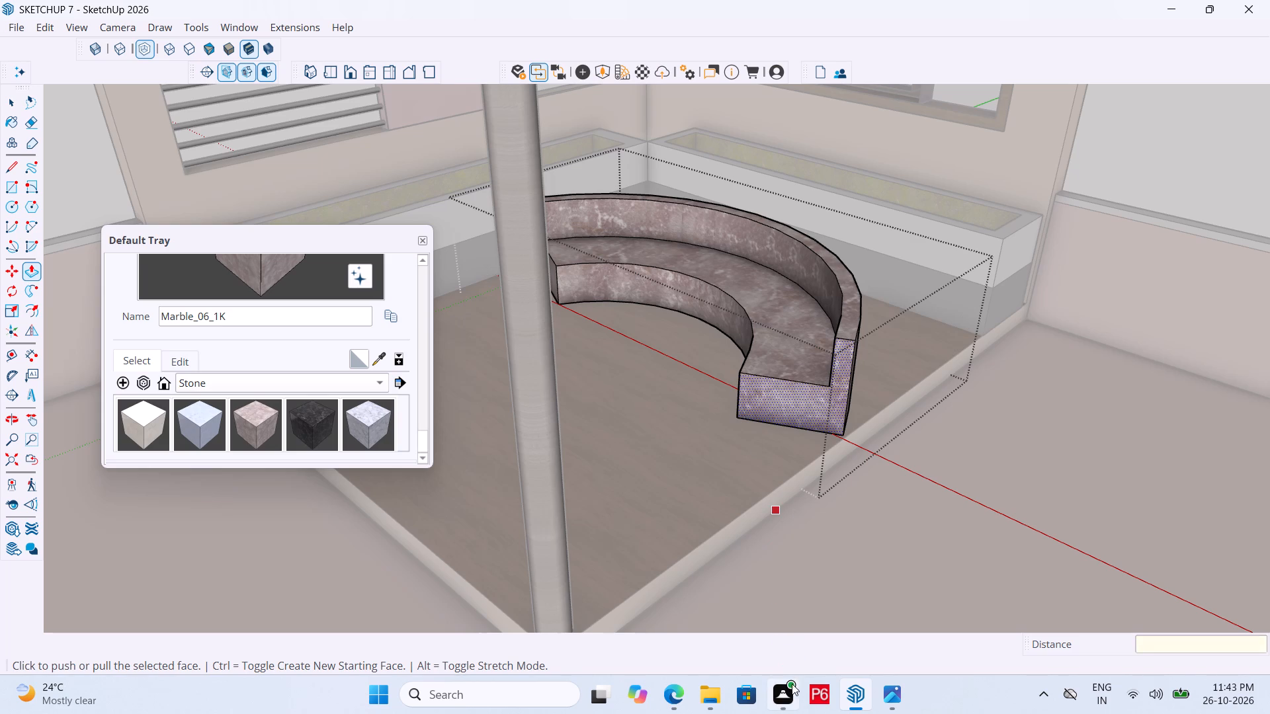
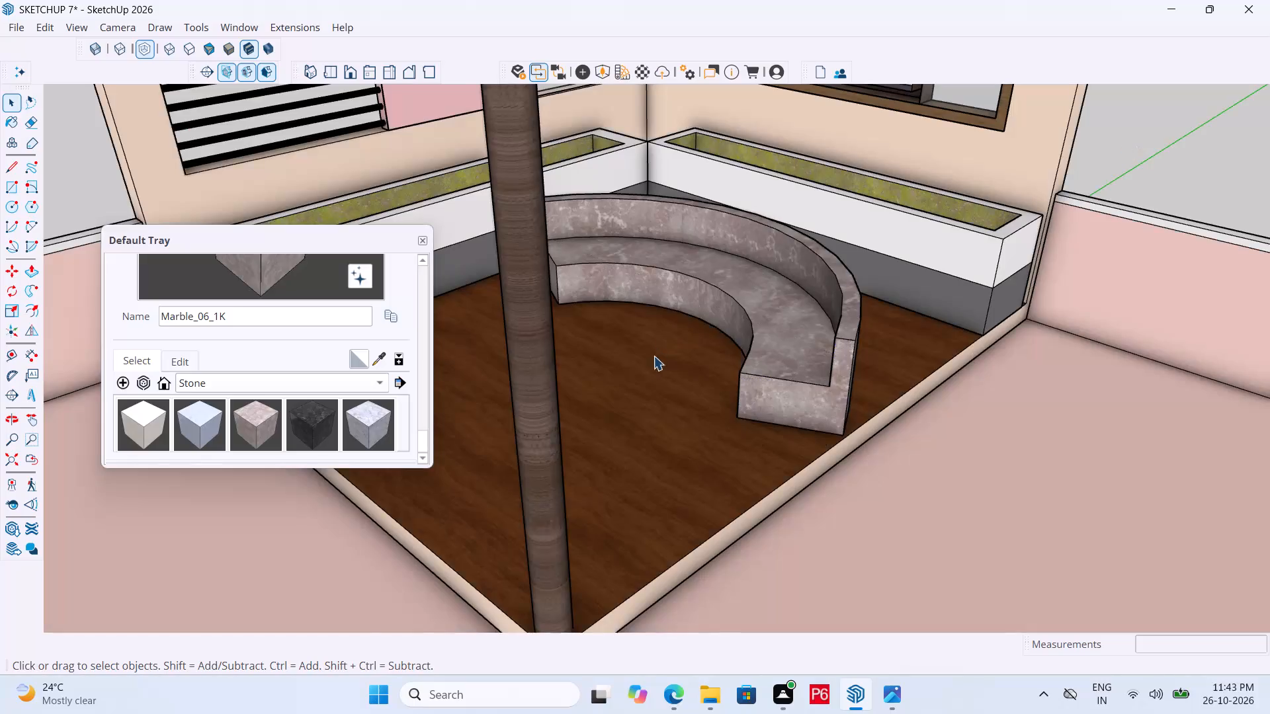
Save the model with the lengthened curved bench.
{"action": "scroll", "coordinate": [650, 410], "scroll_direction": "down", "scroll_amount": 4}
{"action": "middle_click_drag", "start_coordinate": [685, 418], "coordinate": [736, 385]}
{"action": "key", "text": "ctrl+s"}
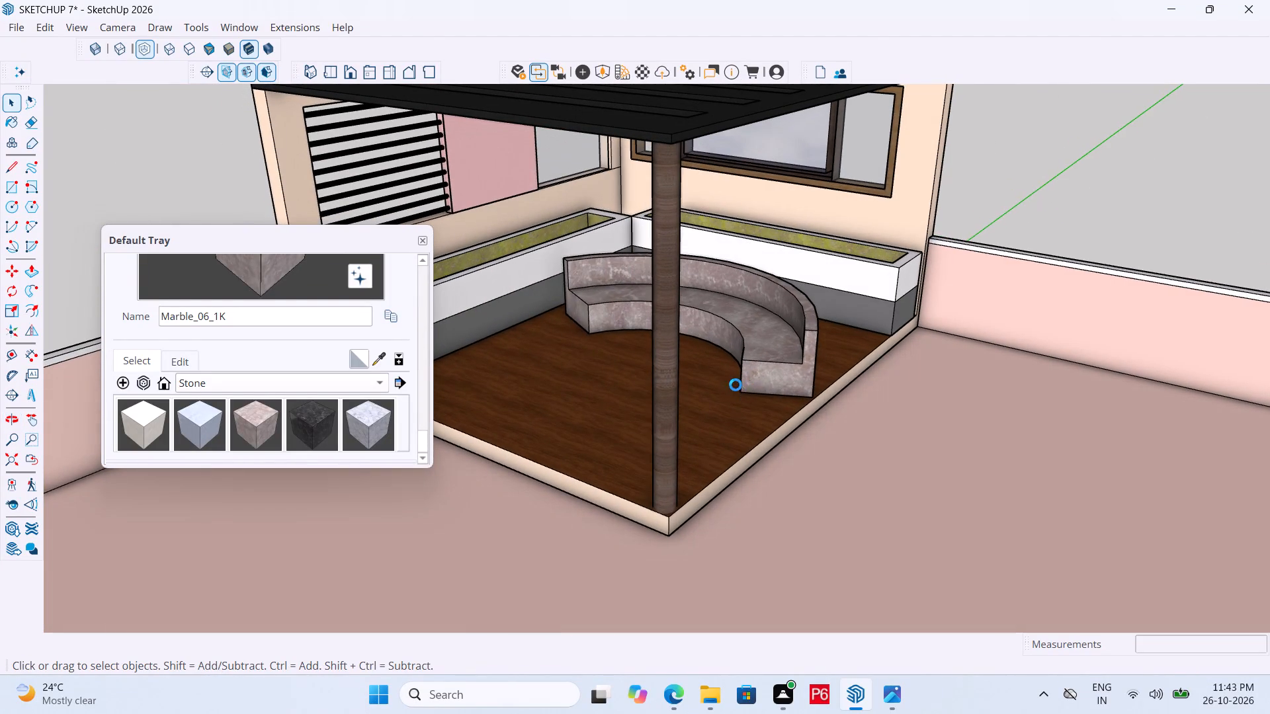
{"action": "key", "text": "ctrl+s"}
{"action": "key", "text": "ctrl+s"}
{"action": "key", "text": "ctrl+s"}
{"action": "key", "text": "ctrl+s"}
{"action": "key", "text": "ctrl+s"}
{"action": "key", "text": "ctrl+s"}
Examine the curved bench and its fit in the planter corner from several sides of the pavilion.
{"action": "middle_click_drag", "start_coordinate": [742, 375], "coordinate": [656, 390]}
{"action": "middle_click_drag", "start_coordinate": [671, 381], "coordinate": [906, 394]}
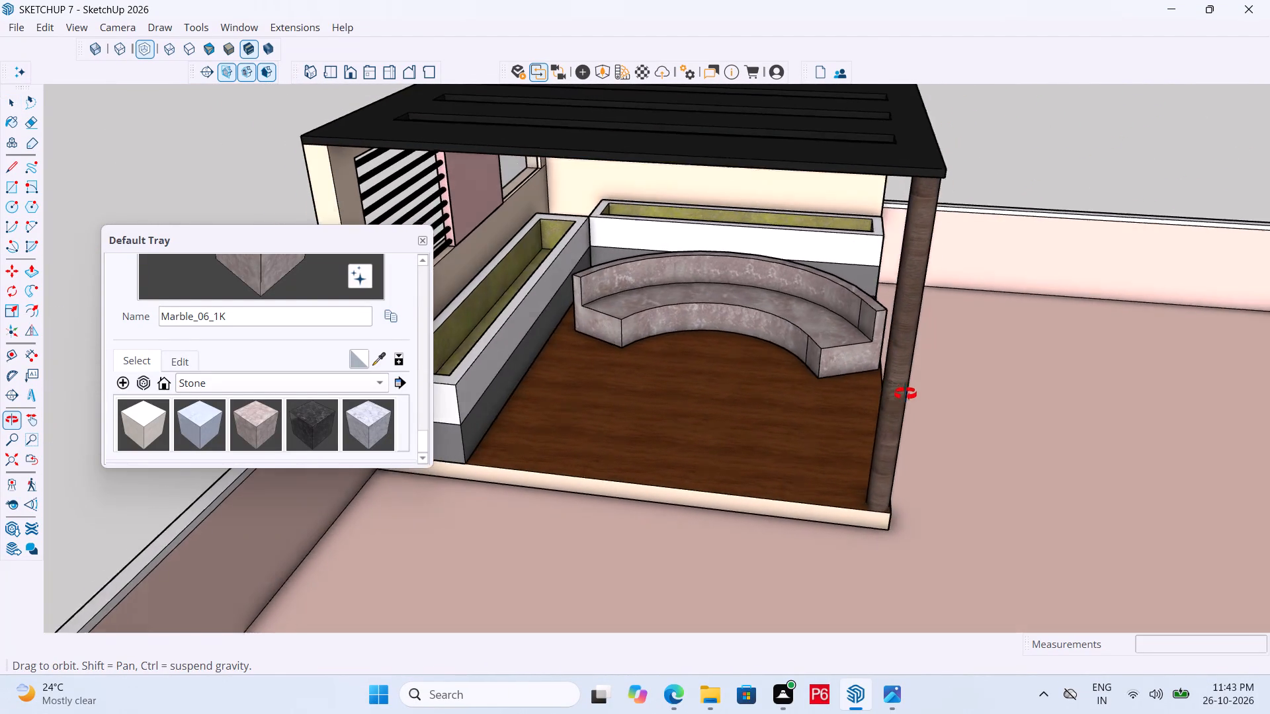
{"action": "middle_click_drag", "start_coordinate": [906, 394], "coordinate": [873, 401]}
{"action": "scroll", "coordinate": [723, 320], "scroll_direction": "up", "scroll_amount": 4}
{"action": "scroll", "coordinate": [683, 390], "scroll_direction": "down", "scroll_amount": 4}
{"action": "middle_click_drag", "start_coordinate": [683, 409], "coordinate": [562, 390]}
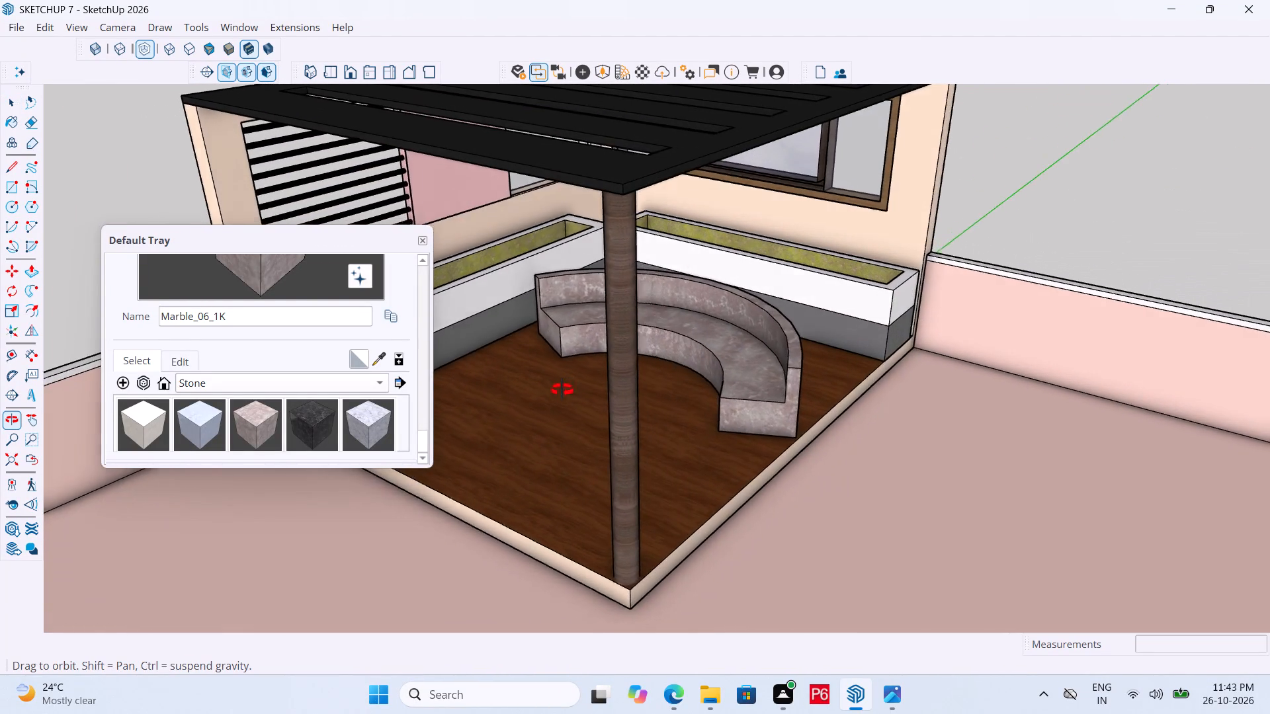
{"action": "middle_click_drag", "start_coordinate": [562, 390], "coordinate": [607, 395]}
{"action": "scroll", "coordinate": [688, 359], "scroll_direction": "up", "scroll_amount": 1}
{"action": "scroll", "coordinate": [773, 333], "scroll_direction": "down", "scroll_amount": 4}
{"action": "middle_click_drag", "start_coordinate": [639, 376], "coordinate": [609, 421]}
{"action": "scroll", "coordinate": [625, 469], "scroll_direction": "up", "scroll_amount": 5}
{"action": "scroll", "coordinate": [638, 401], "scroll_direction": "up", "scroll_amount": 2}
{"action": "middle_click_drag", "start_coordinate": [638, 392], "coordinate": [642, 383]}
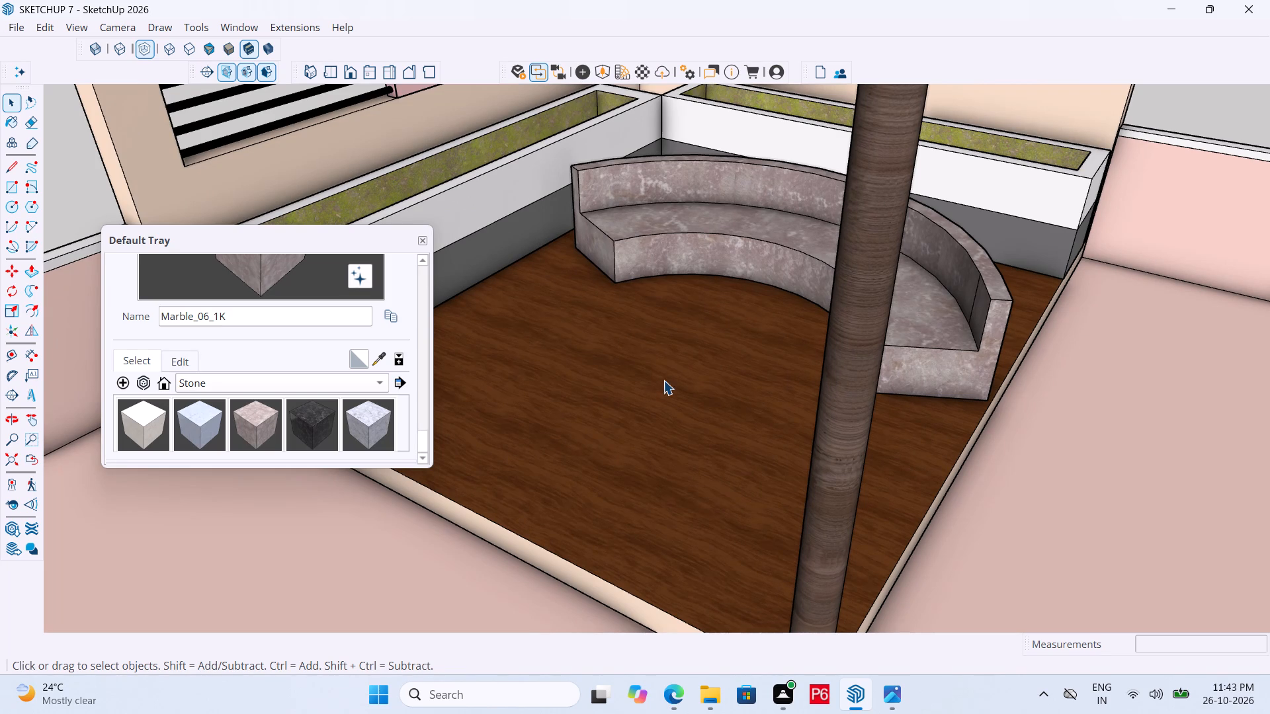
{"action": "middle_click_drag", "start_coordinate": [663, 380], "coordinate": [745, 398]}
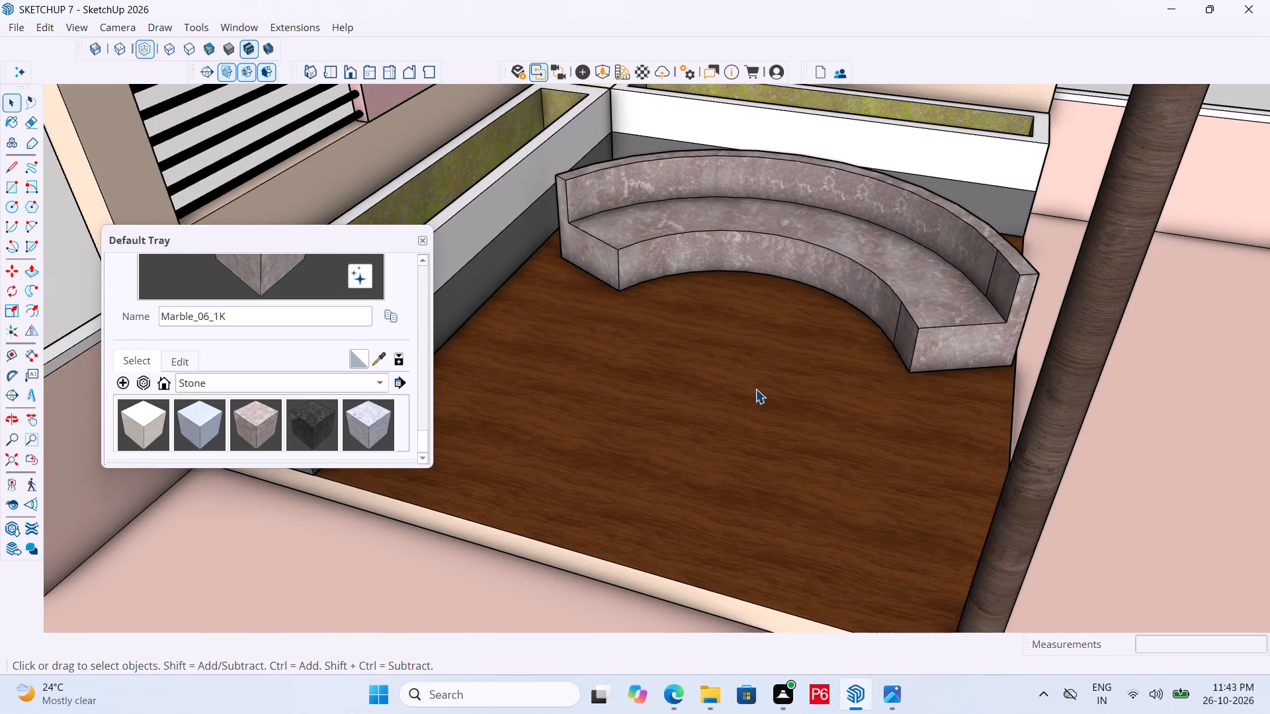
Draw a circle on the wooden floor in front of the curved bench, group it and open the group for editing.
{"action": "key", "text": "c"}
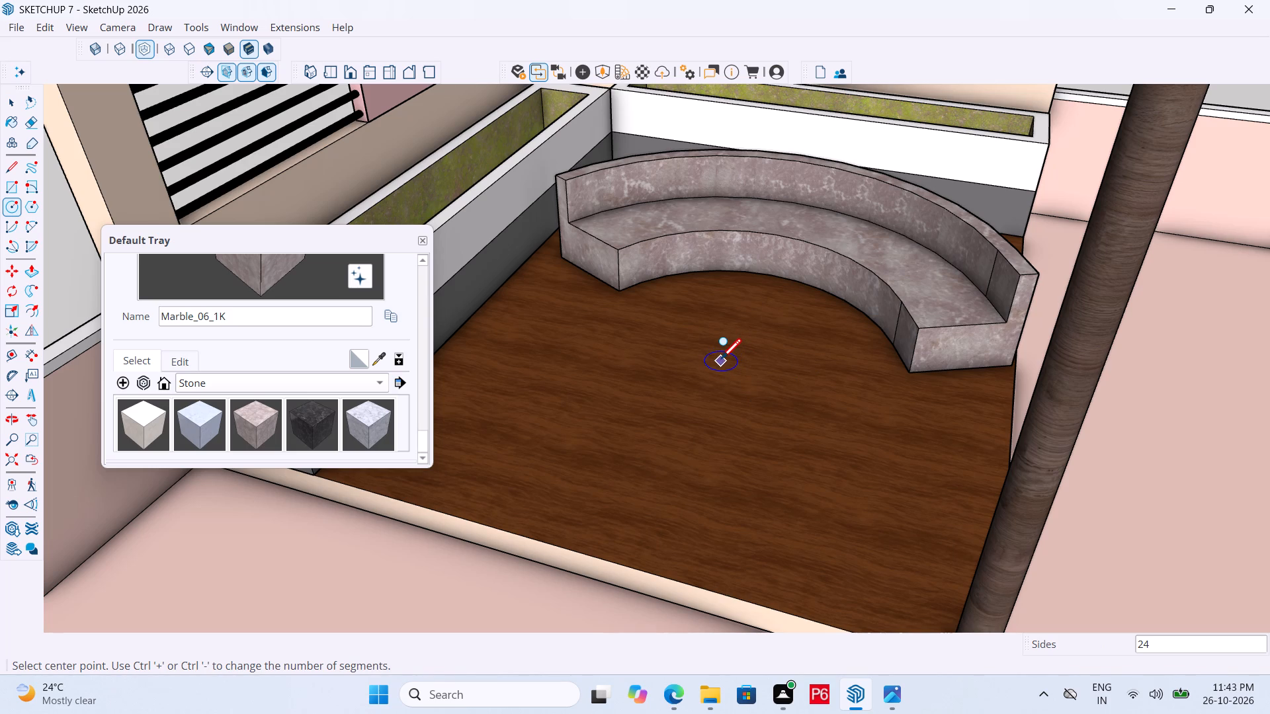
{"action": "left_click", "coordinate": [721, 359]}
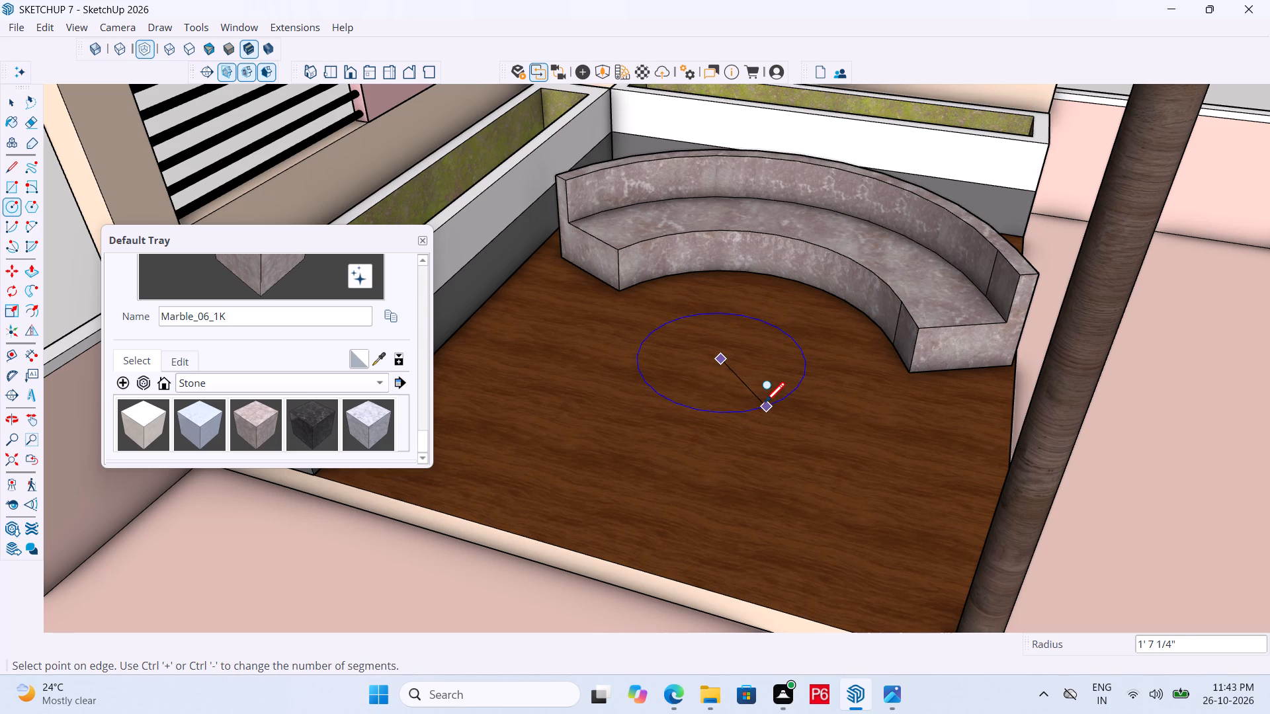
{"action": "left_click", "coordinate": [758, 400]}
{"action": "key", "text": "space"}
{"action": "double_click", "coordinate": [712, 361]}
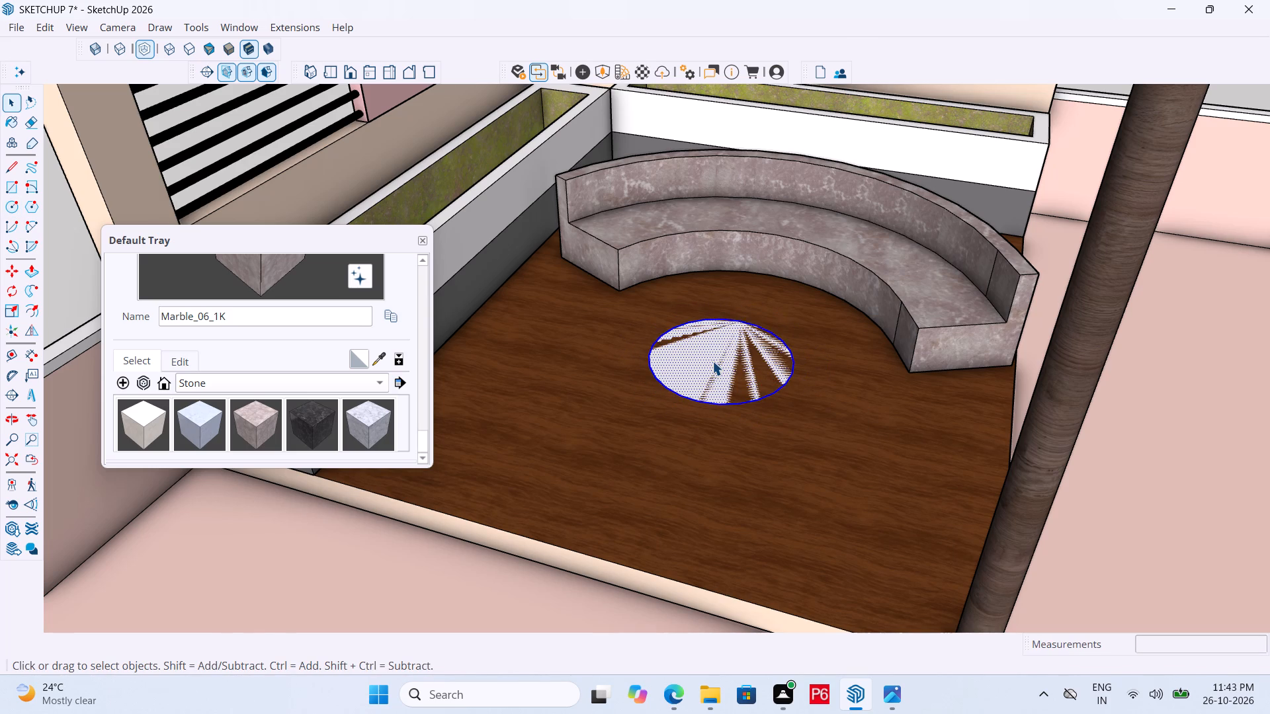
{"action": "right_click", "coordinate": [712, 361]}
{"action": "left_click", "coordinate": [787, 168]}
{"action": "double_click", "coordinate": [708, 379]}
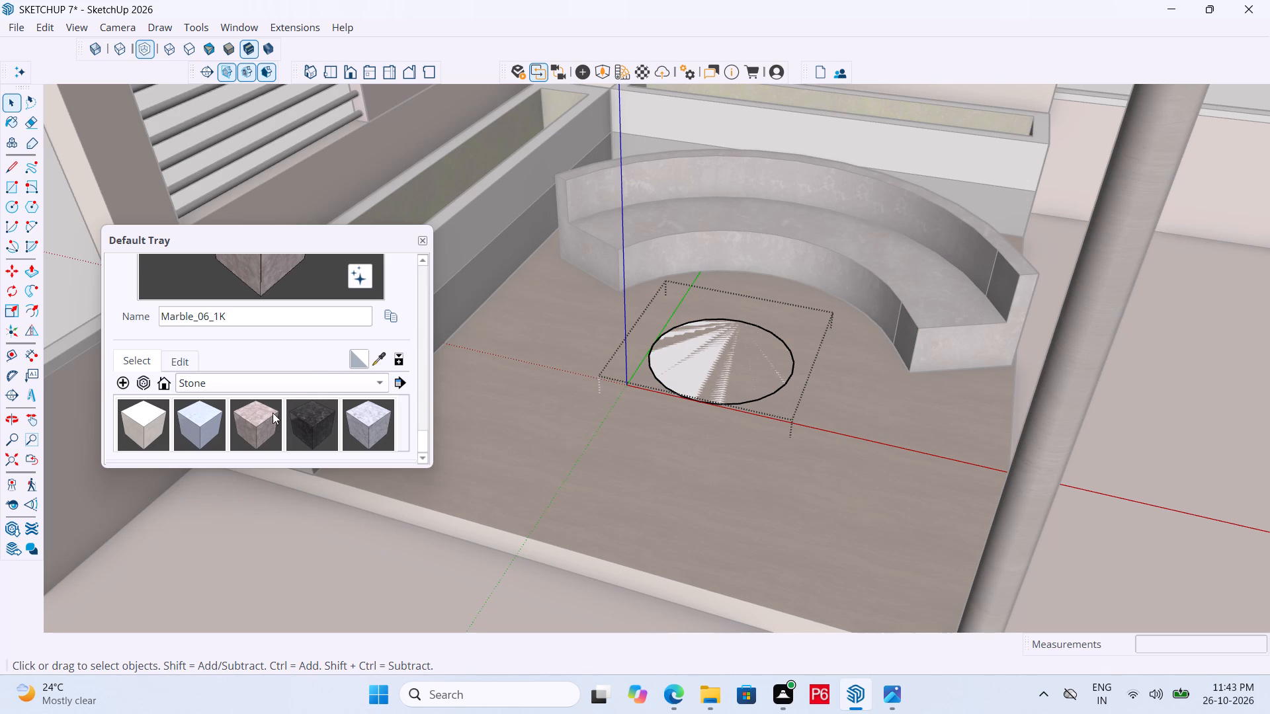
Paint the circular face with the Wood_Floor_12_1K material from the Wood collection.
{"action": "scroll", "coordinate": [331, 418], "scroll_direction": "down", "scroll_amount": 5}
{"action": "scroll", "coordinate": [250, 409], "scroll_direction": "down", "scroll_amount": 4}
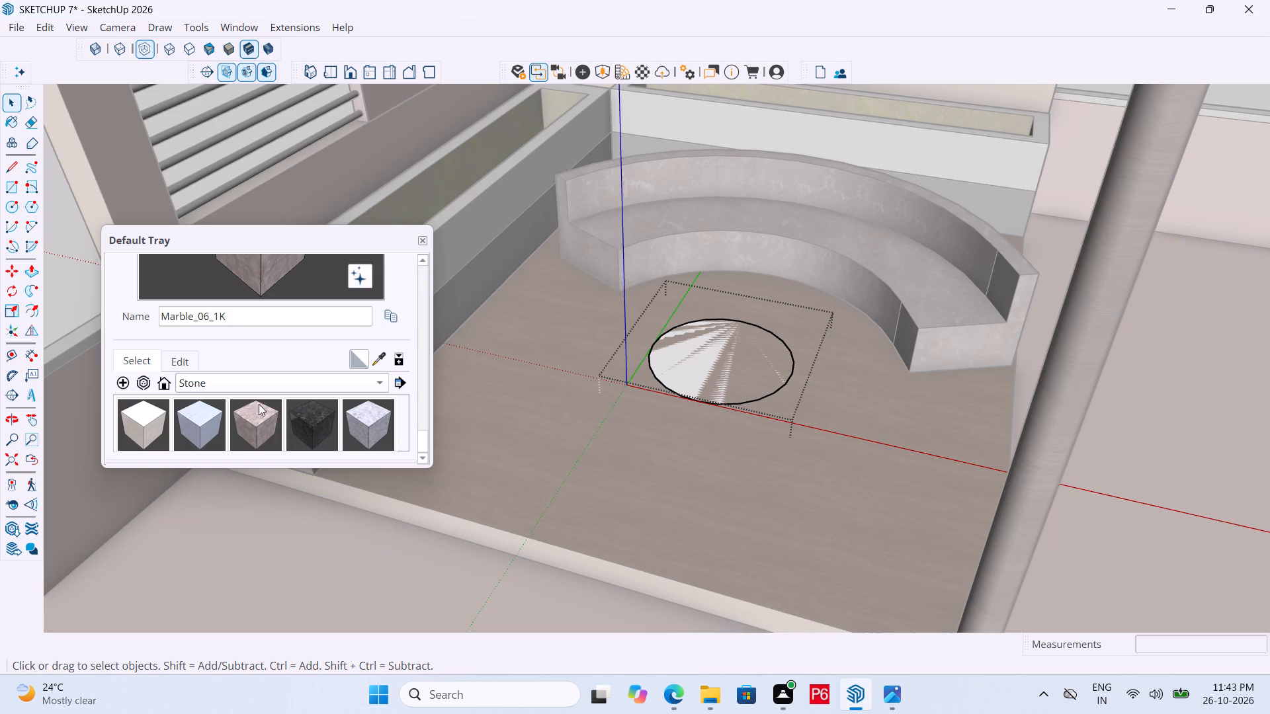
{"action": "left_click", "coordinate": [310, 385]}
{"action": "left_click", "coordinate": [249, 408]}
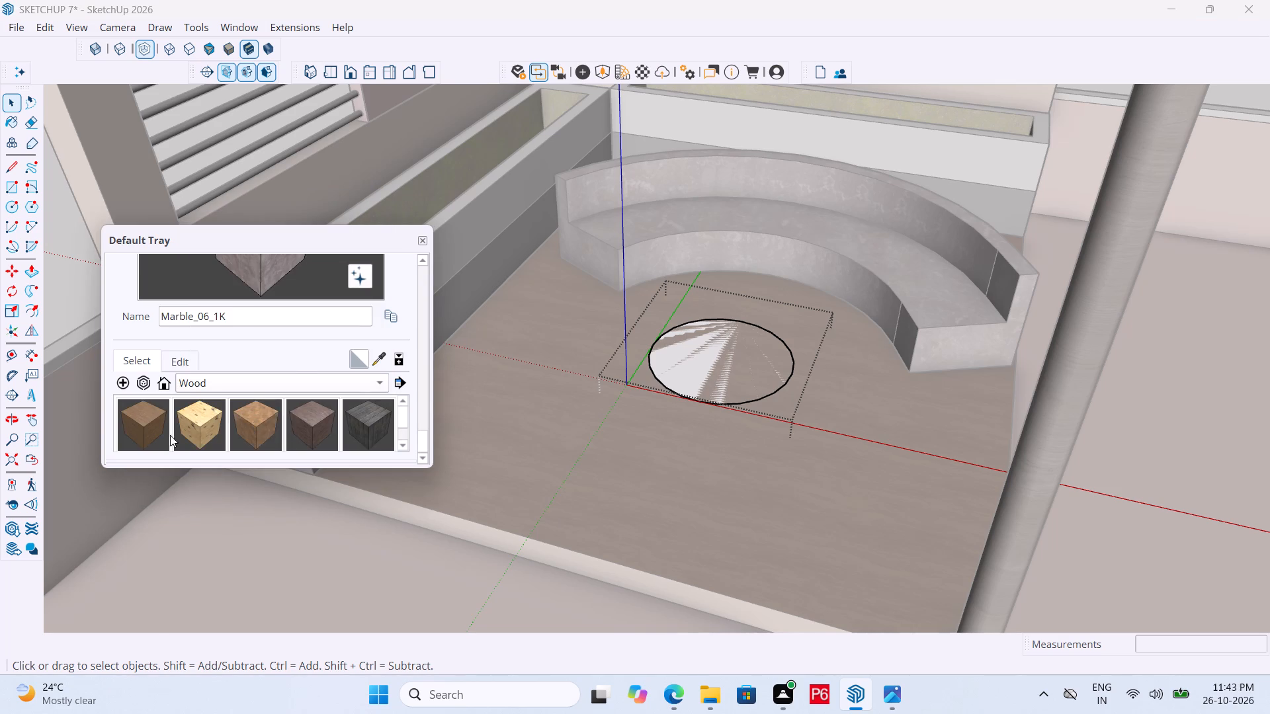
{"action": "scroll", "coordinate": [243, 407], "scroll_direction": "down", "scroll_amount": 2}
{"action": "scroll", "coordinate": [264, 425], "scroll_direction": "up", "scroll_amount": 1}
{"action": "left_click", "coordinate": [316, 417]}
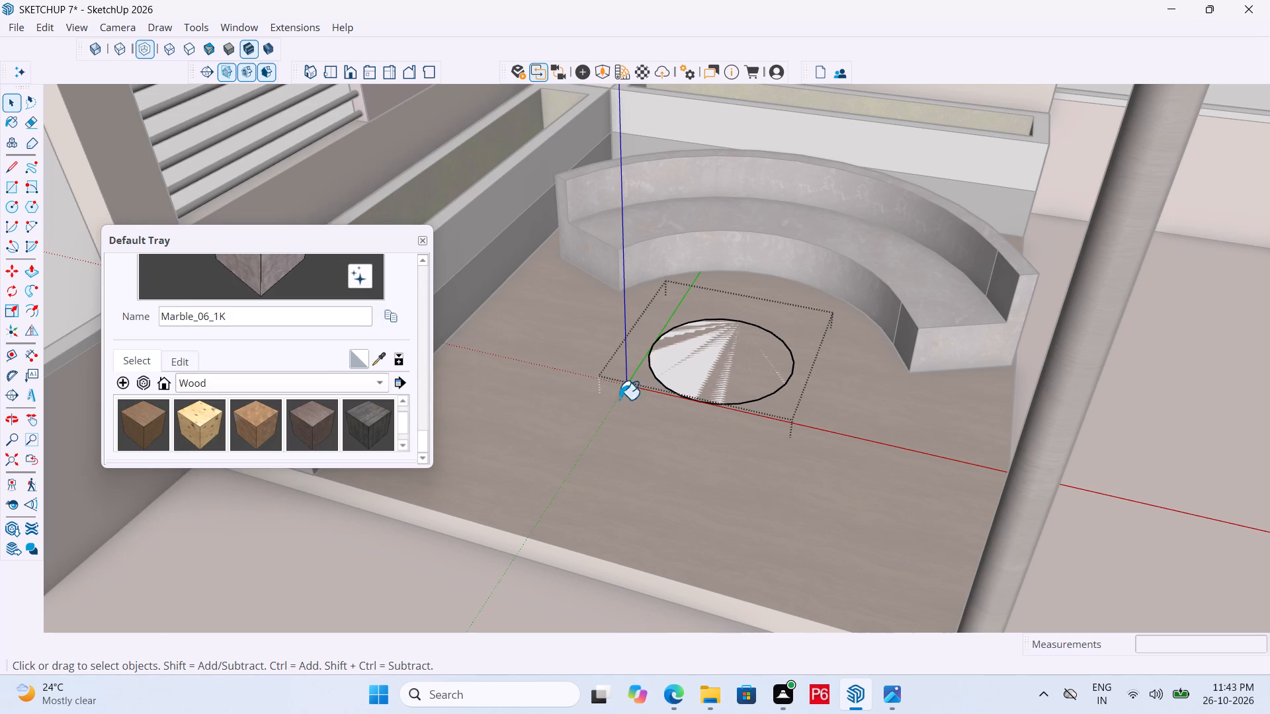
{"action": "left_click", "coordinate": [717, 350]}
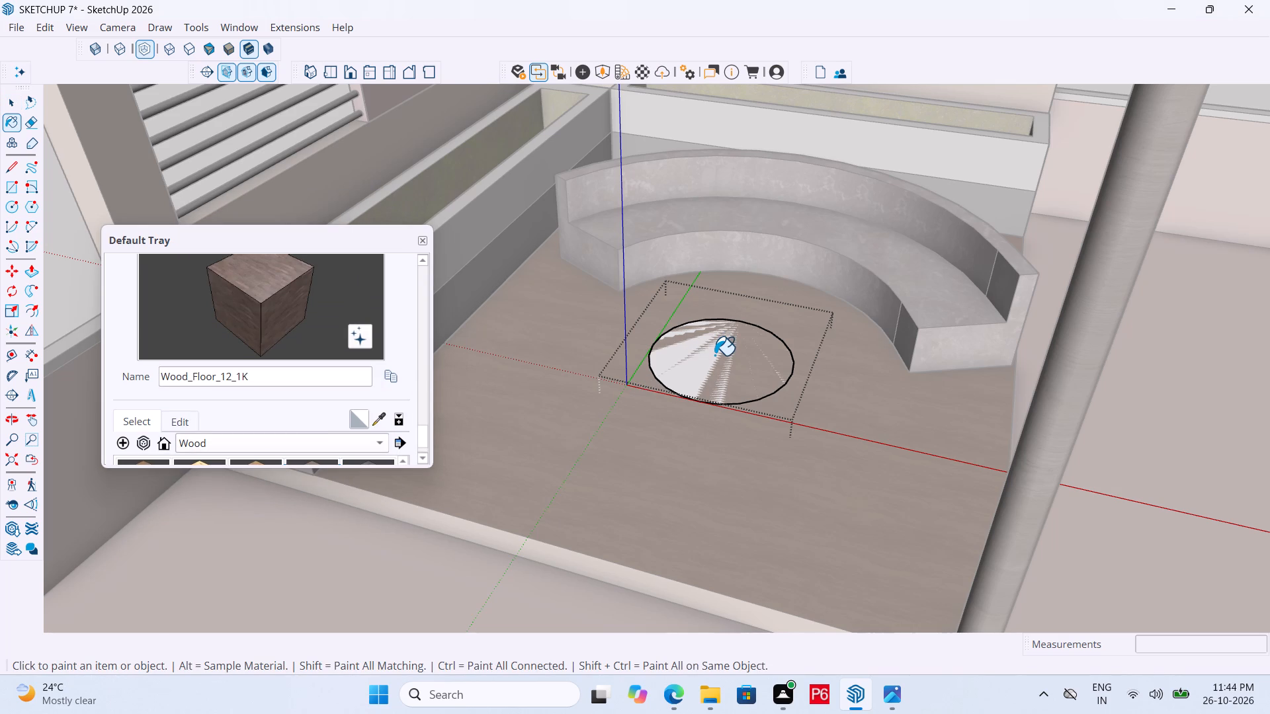
Push/Pull the circular face up to the bench's seat height to form a round table, and leave the group.
{"action": "key", "text": "p"}
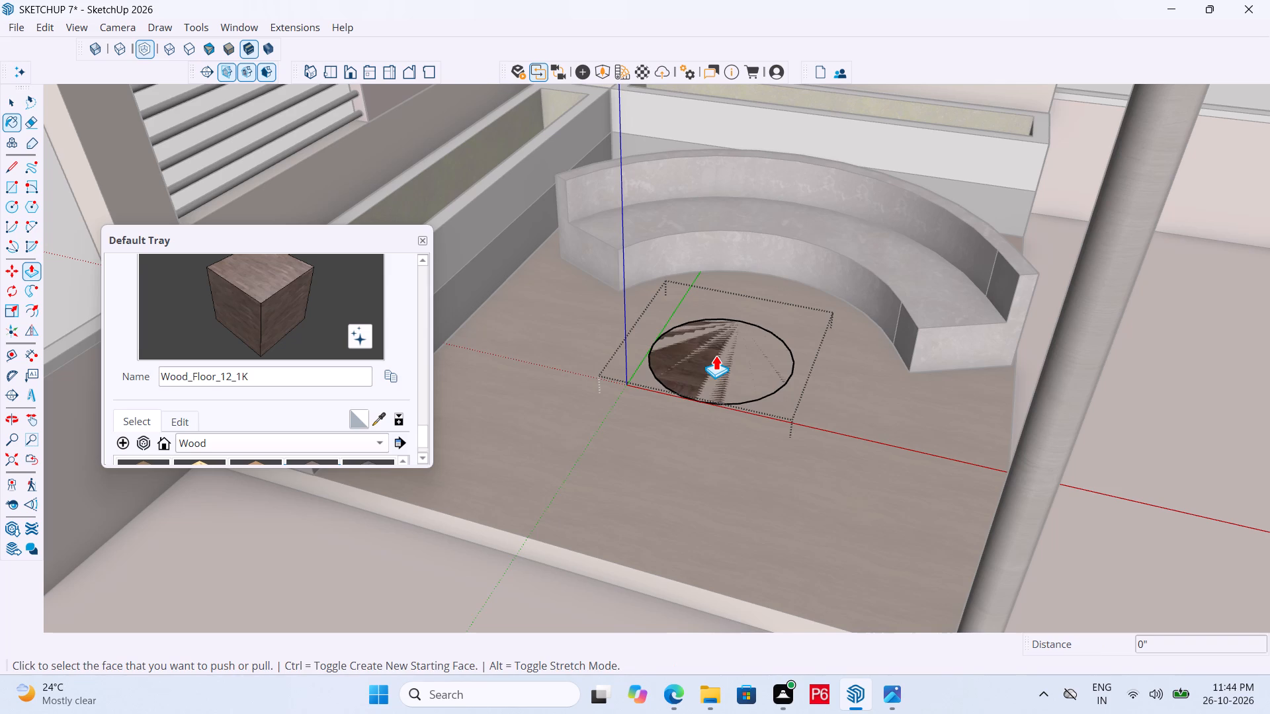
{"action": "left_click", "coordinate": [716, 363]}
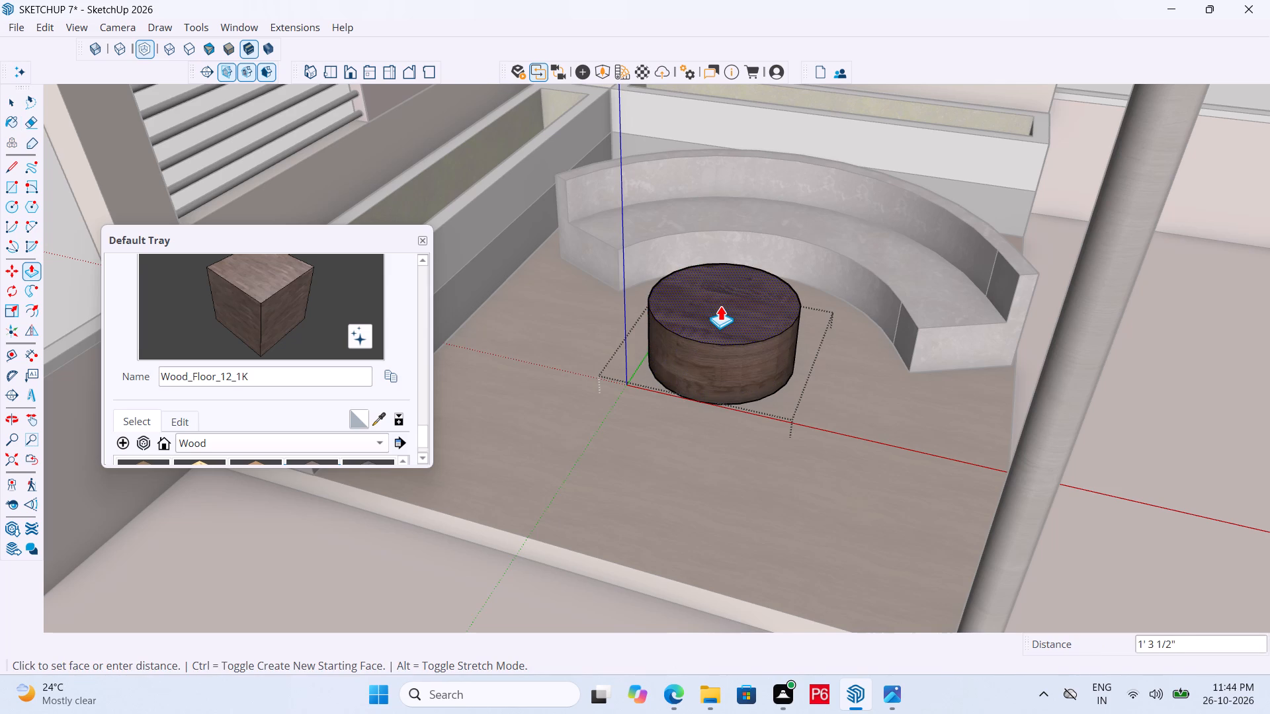
{"action": "left_click", "coordinate": [933, 297]}
{"action": "middle_click_drag", "start_coordinate": [900, 348], "coordinate": [799, 337]}
{"action": "key", "text": "space"}
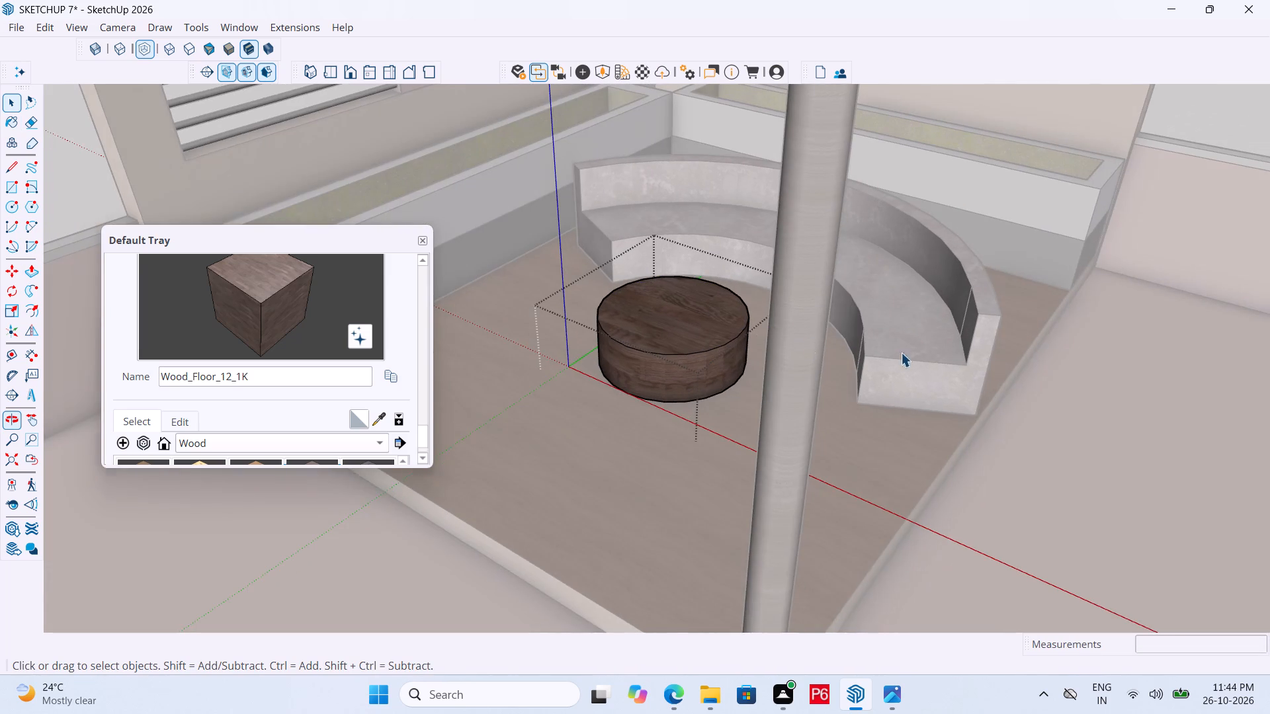
{"action": "left_click", "coordinate": [1078, 366]}
Save the model with the new round table.
{"action": "middle_click_drag", "start_coordinate": [897, 368], "coordinate": [685, 360]}
{"action": "key", "text": "ctrl+s"}
{"action": "key", "text": "ctrl+s"}
{"action": "key", "text": "ctrl+s"}
{"action": "key", "text": "space"}
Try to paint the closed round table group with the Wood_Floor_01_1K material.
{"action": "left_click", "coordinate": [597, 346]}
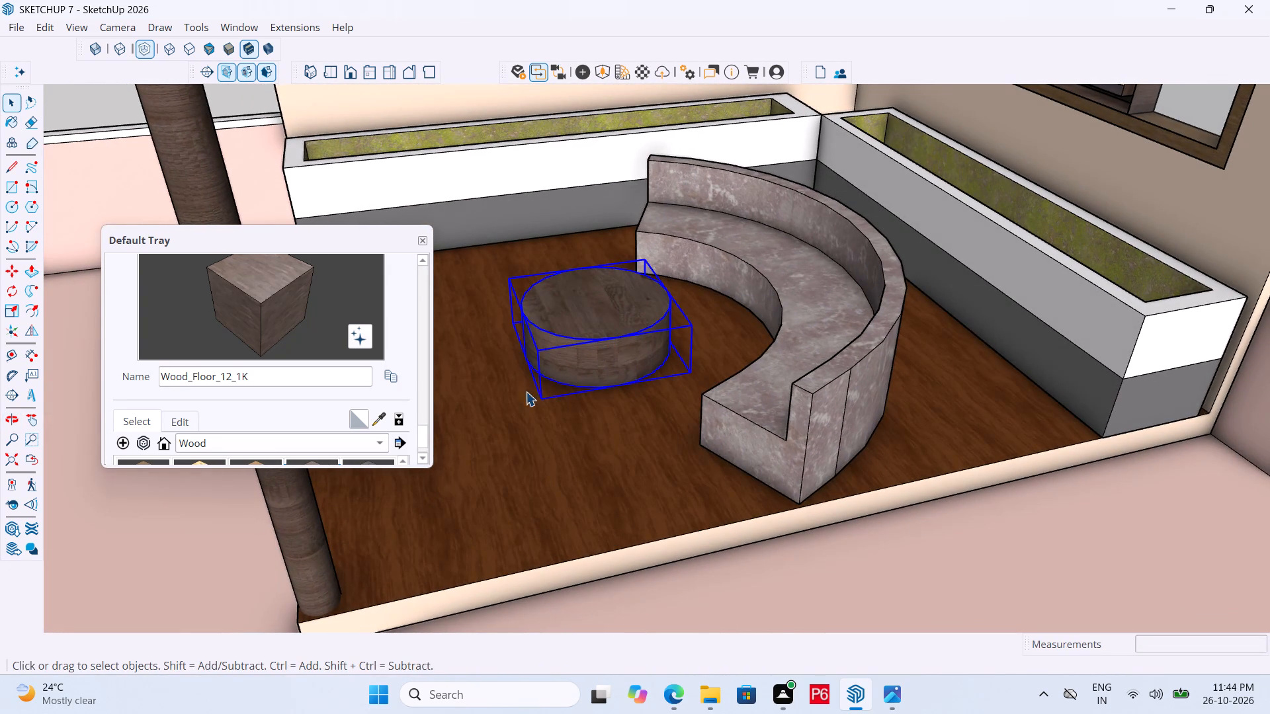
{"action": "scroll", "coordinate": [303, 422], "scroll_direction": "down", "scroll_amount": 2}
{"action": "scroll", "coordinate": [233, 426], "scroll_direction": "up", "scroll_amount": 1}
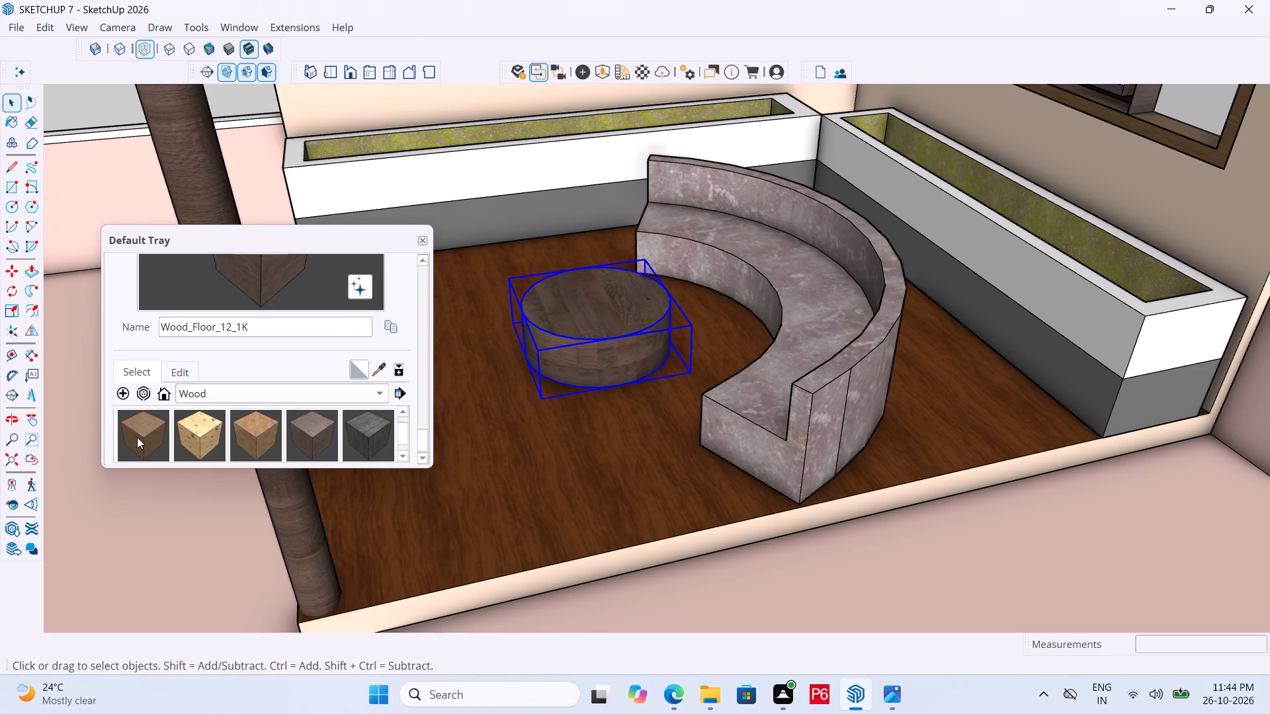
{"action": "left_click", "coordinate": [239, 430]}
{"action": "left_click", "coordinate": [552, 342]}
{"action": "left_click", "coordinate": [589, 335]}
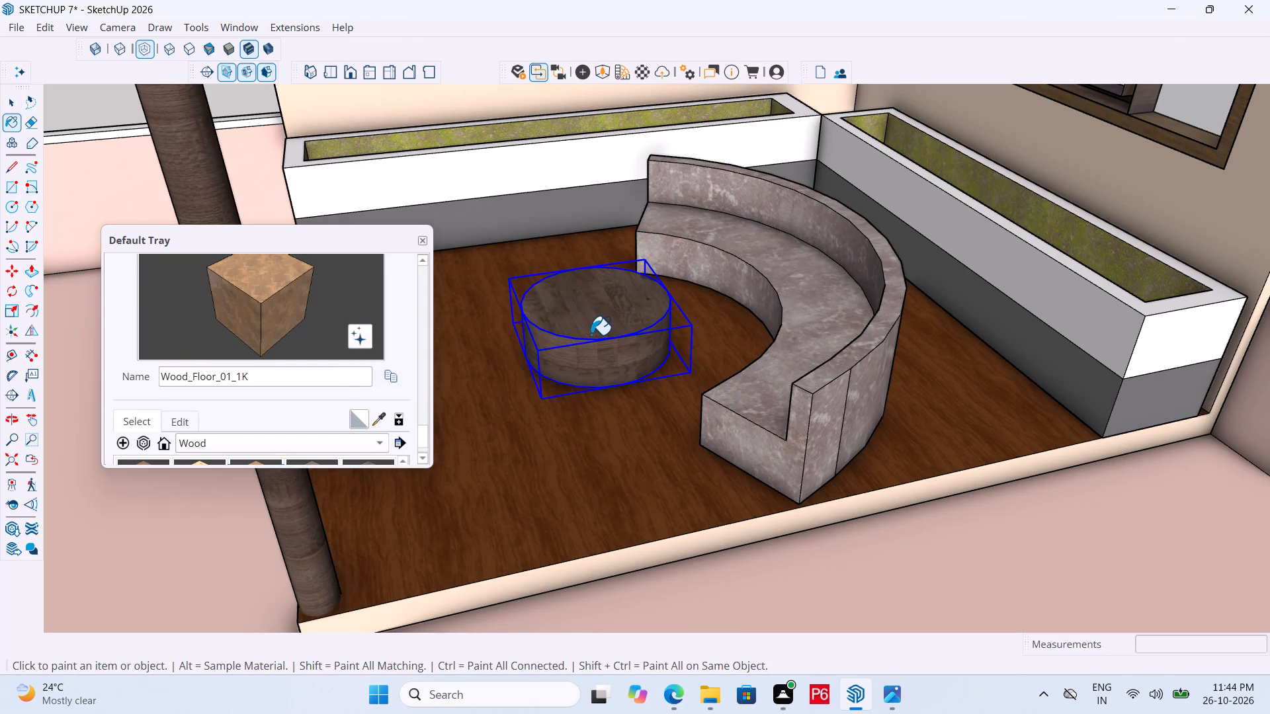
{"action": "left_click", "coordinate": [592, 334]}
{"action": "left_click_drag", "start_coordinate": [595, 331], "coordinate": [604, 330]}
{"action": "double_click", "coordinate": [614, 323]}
Inside the round table's group, paint the top and side faces with Wood_Floor_01_1K and leave the group.
{"action": "scroll", "coordinate": [291, 393], "scroll_direction": "down", "scroll_amount": 2}
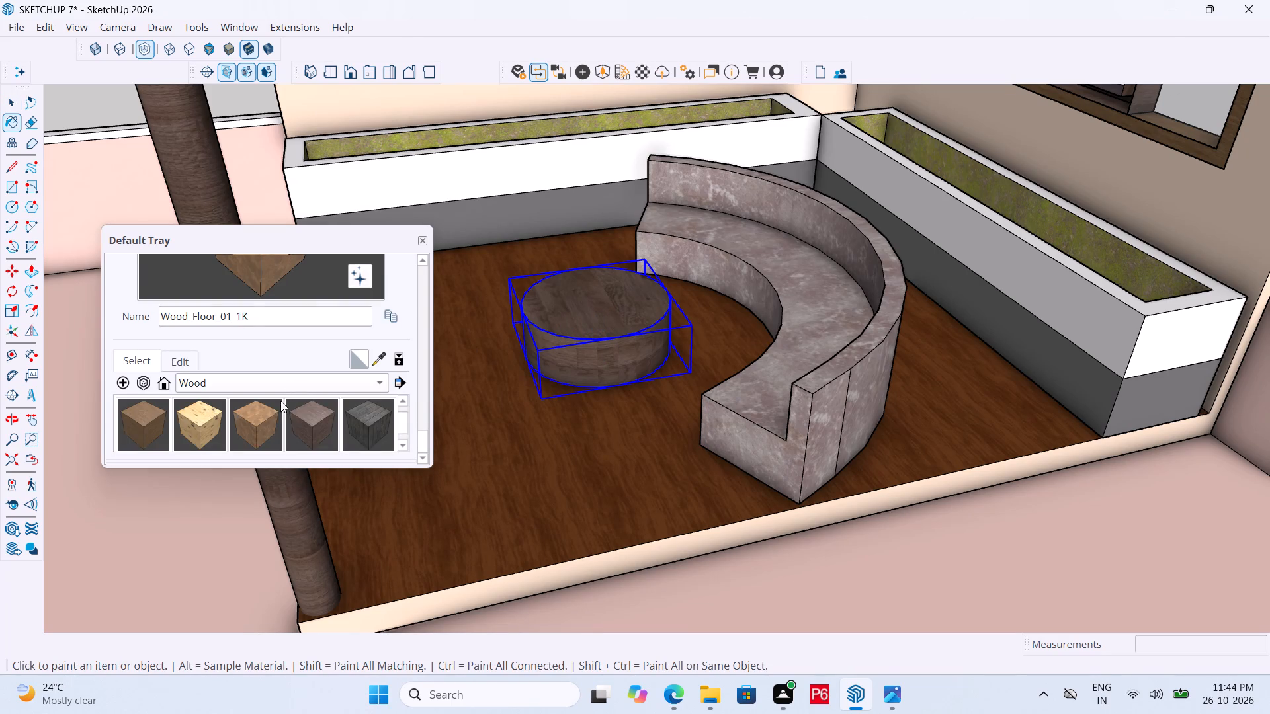
{"action": "key", "text": "space"}
{"action": "double_click", "coordinate": [583, 311]}
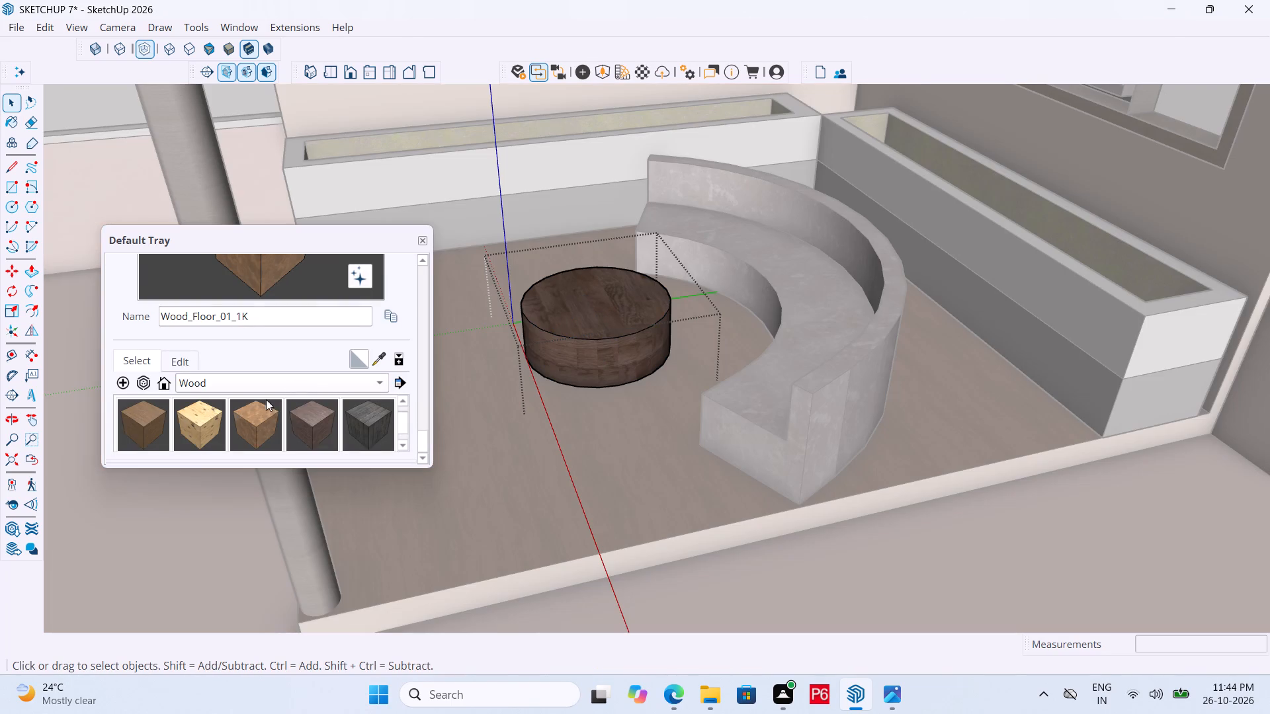
{"action": "left_click_drag", "start_coordinate": [265, 407], "coordinate": [272, 403]}
{"action": "left_click", "coordinate": [603, 303]}
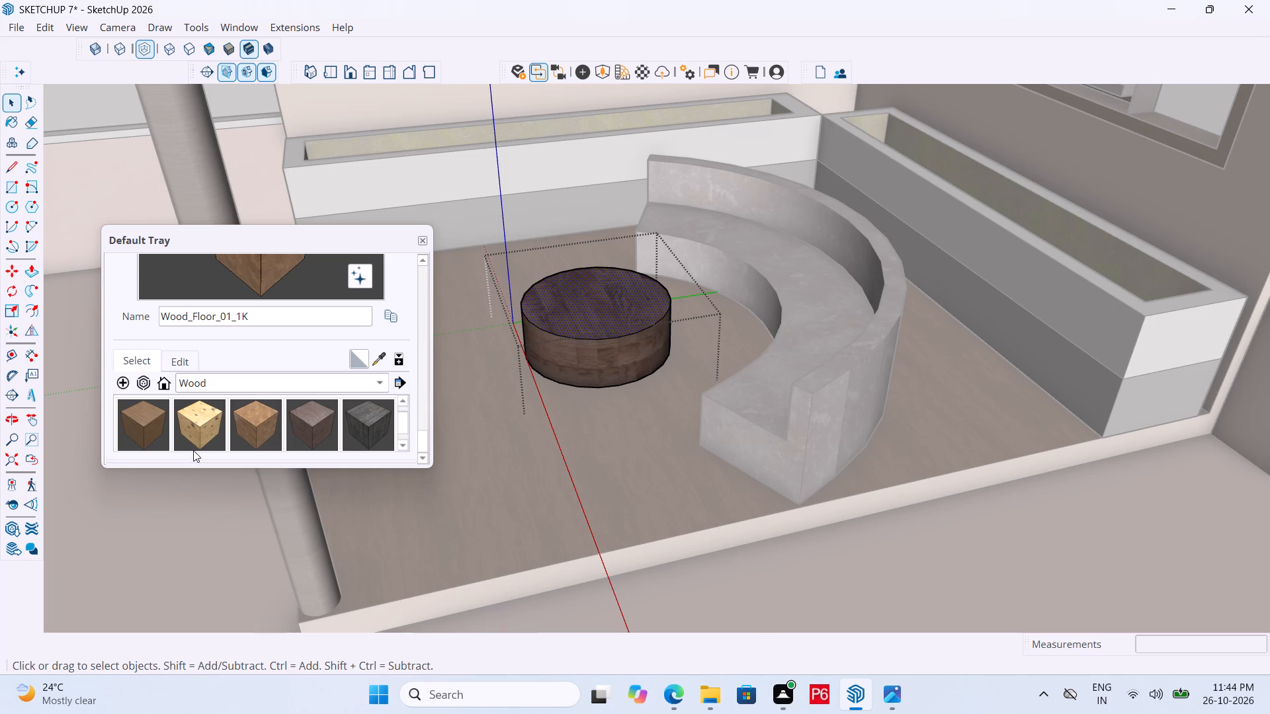
{"action": "left_click", "coordinate": [256, 424]}
{"action": "left_click", "coordinate": [556, 328]}
{"action": "left_click", "coordinate": [587, 354]}
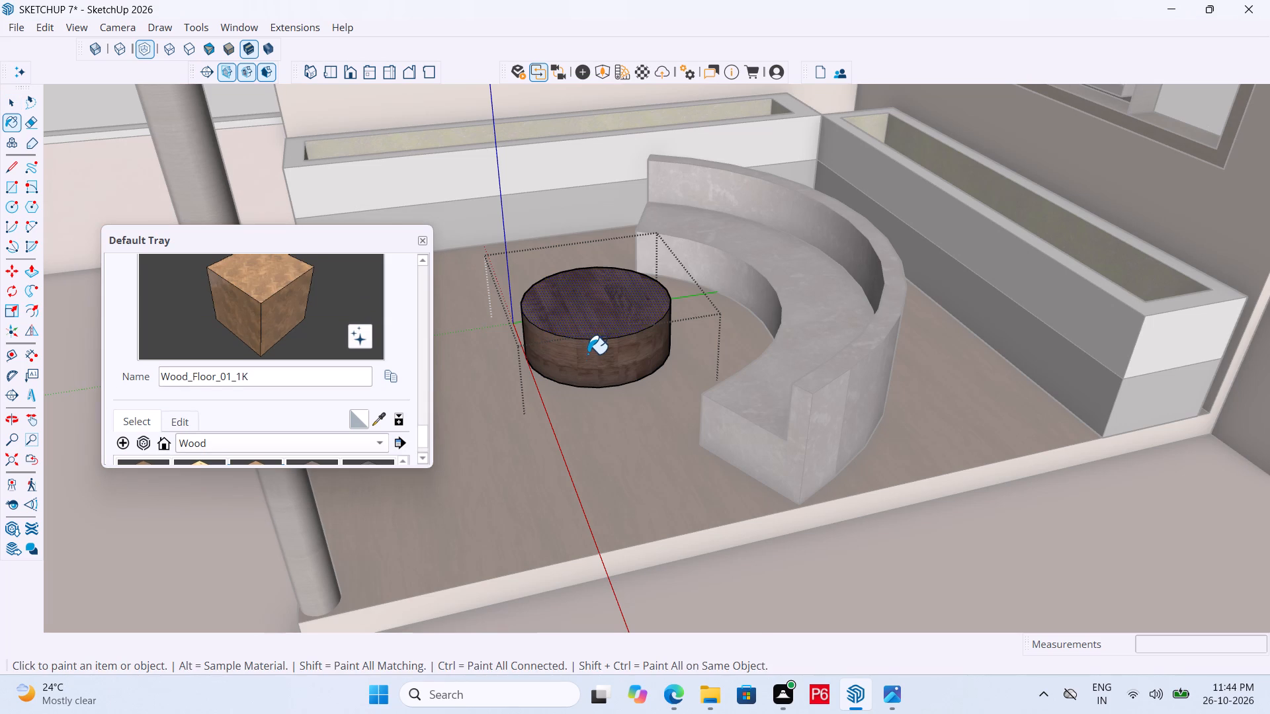
{"action": "middle_click_drag", "start_coordinate": [551, 354], "coordinate": [698, 344]}
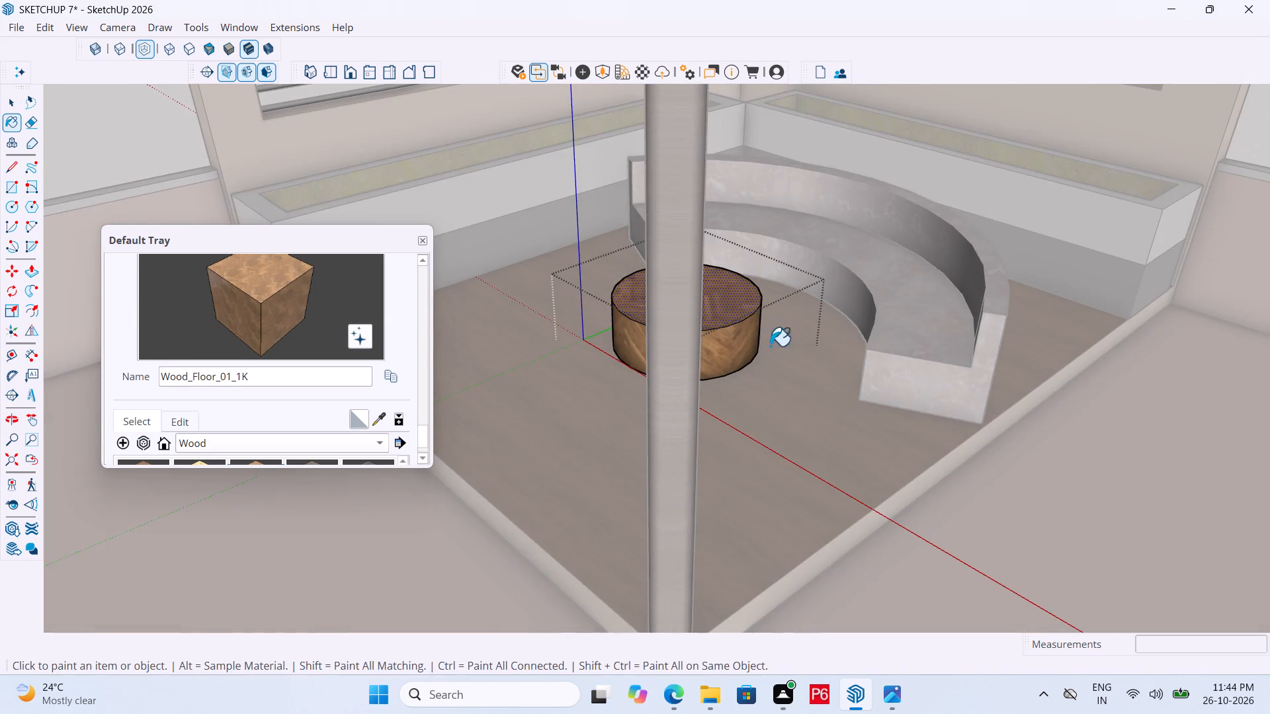
{"action": "key", "text": "space"}
{"action": "left_click", "coordinate": [1183, 444]}
Save the model with the repainted round table.
{"action": "middle_click_drag", "start_coordinate": [894, 403], "coordinate": [844, 402]}
{"action": "key", "text": "ctrl+s"}
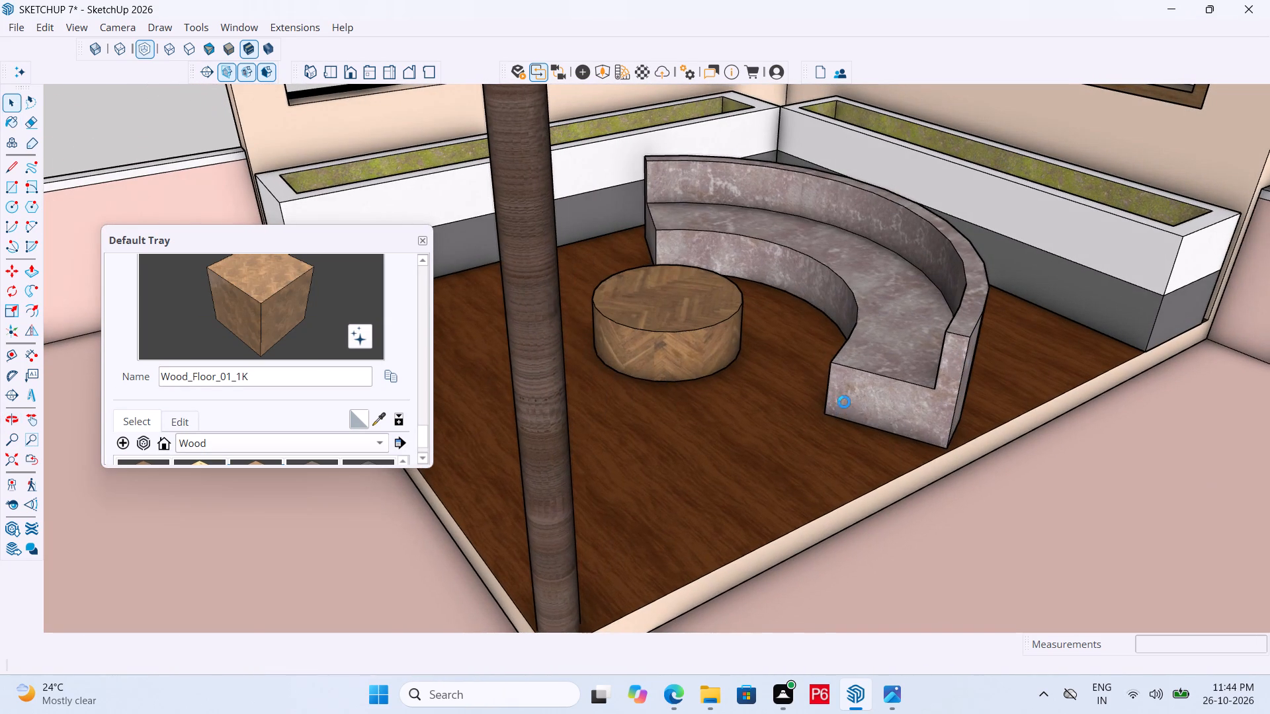
{"action": "key", "text": "ctrl+s"}
{"action": "key", "text": "ctrl+s"}
{"action": "key", "text": "ctrl+s"}
{"action": "key", "text": "ctrl+s"}
{"action": "key", "text": "ctrl+s"}
{"action": "key", "text": "ctrl+s"}
{"action": "key", "text": "space"}
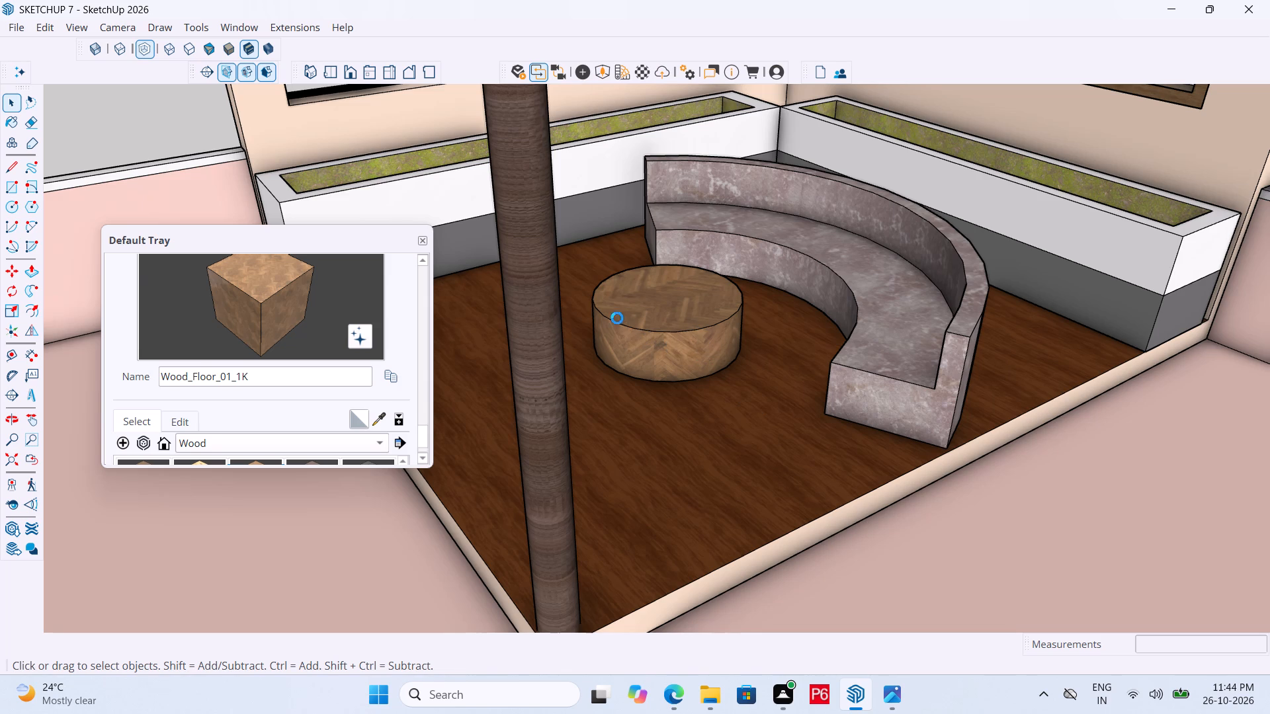
Examine the round table and bench up close, and the pavilion in its setting on the roof terrace.
{"action": "middle_click_drag", "start_coordinate": [617, 318], "coordinate": [609, 331]}
{"action": "scroll", "coordinate": [611, 327], "scroll_direction": "up", "scroll_amount": 2}
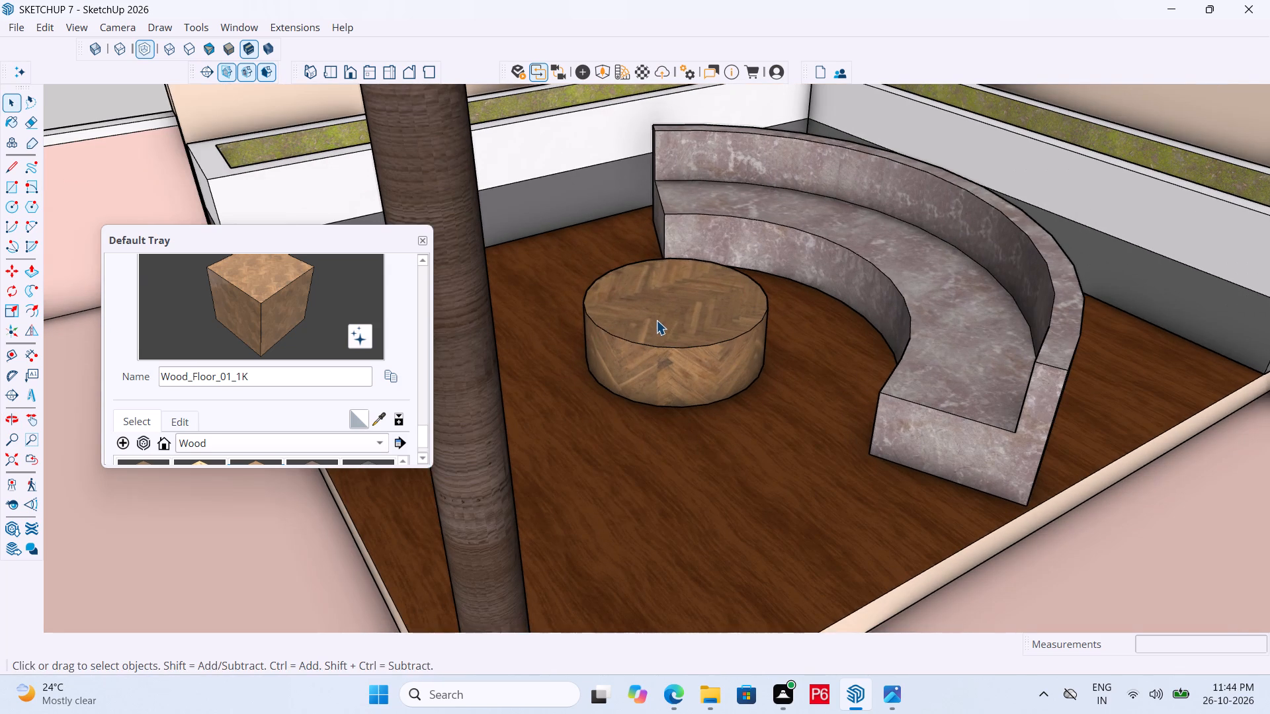
{"action": "scroll", "coordinate": [706, 297], "scroll_direction": "down", "scroll_amount": 10}
{"action": "middle_click_drag", "start_coordinate": [638, 341], "coordinate": [938, 369]}
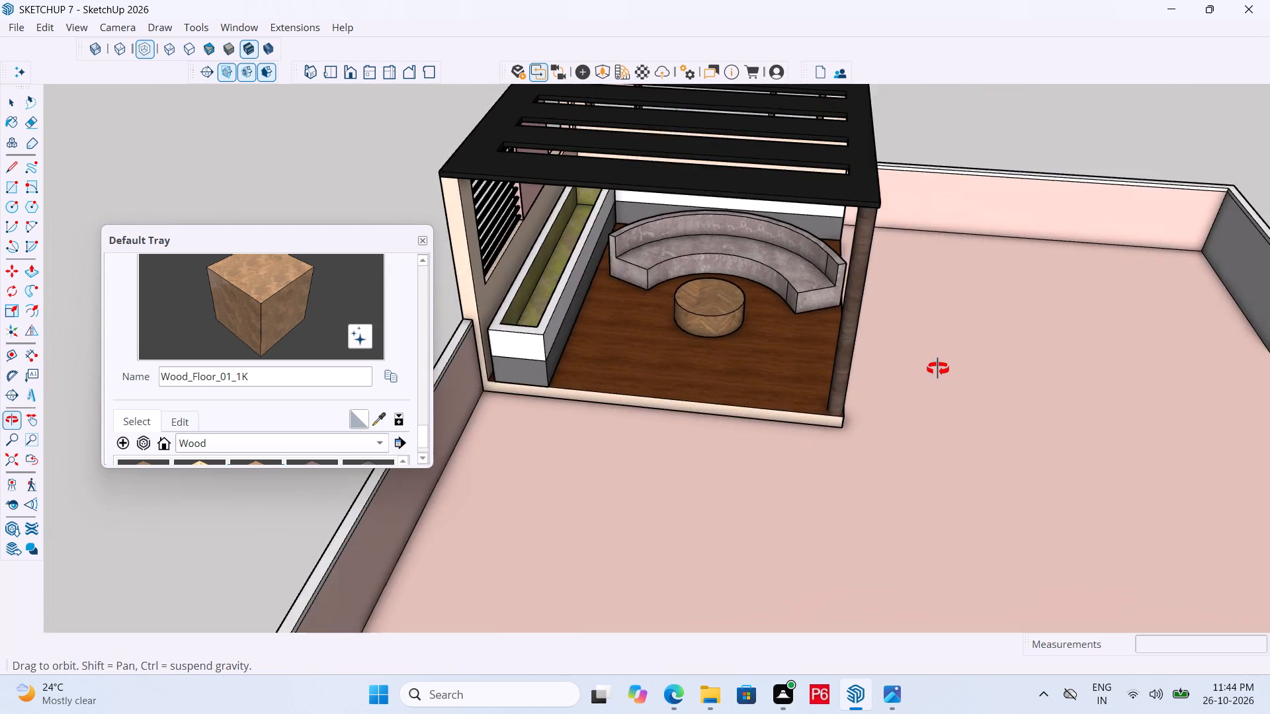
{"action": "middle_click_drag", "start_coordinate": [938, 369], "coordinate": [734, 335]}
{"action": "scroll", "coordinate": [888, 289], "scroll_direction": "down", "scroll_amount": 5}
{"action": "middle_click_drag", "start_coordinate": [841, 304], "coordinate": [782, 261]}
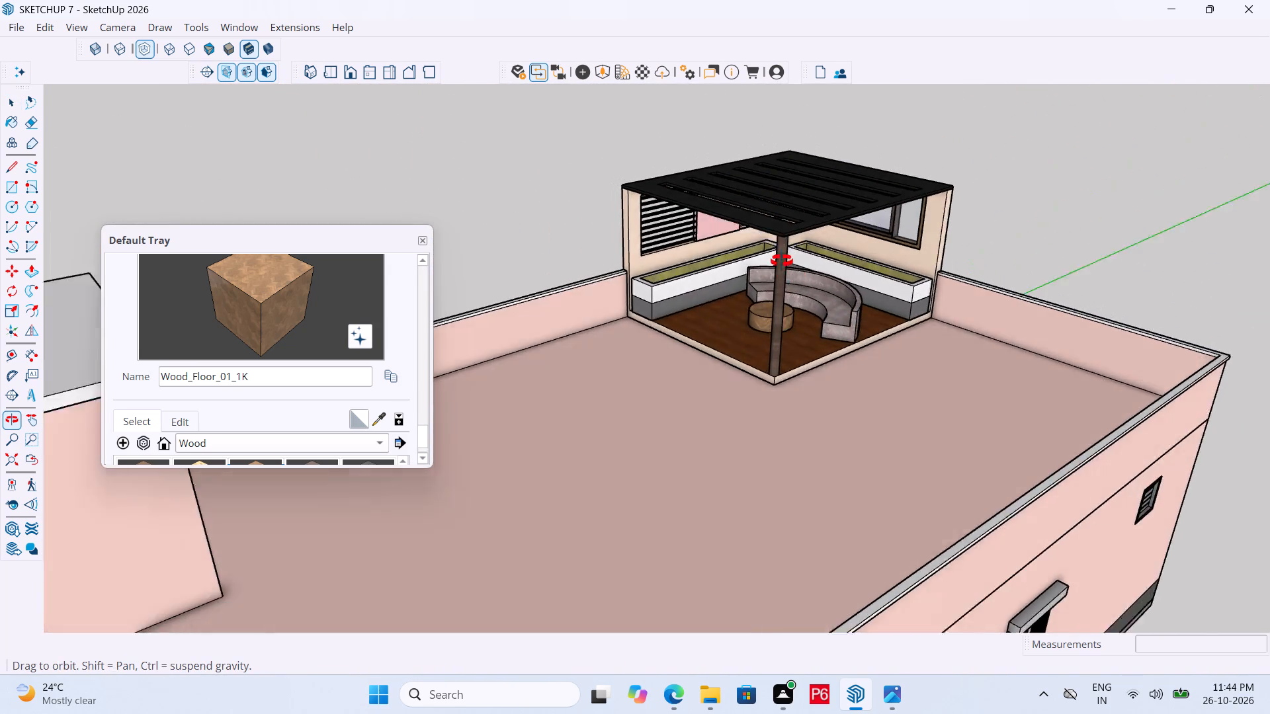
{"action": "middle_click_drag", "start_coordinate": [782, 261], "coordinate": [755, 266]}
Save the model again with the pavilion's furnished seating corner.
{"action": "key", "text": "ctrl+s"}
{"action": "key", "text": "ctrl+s"}
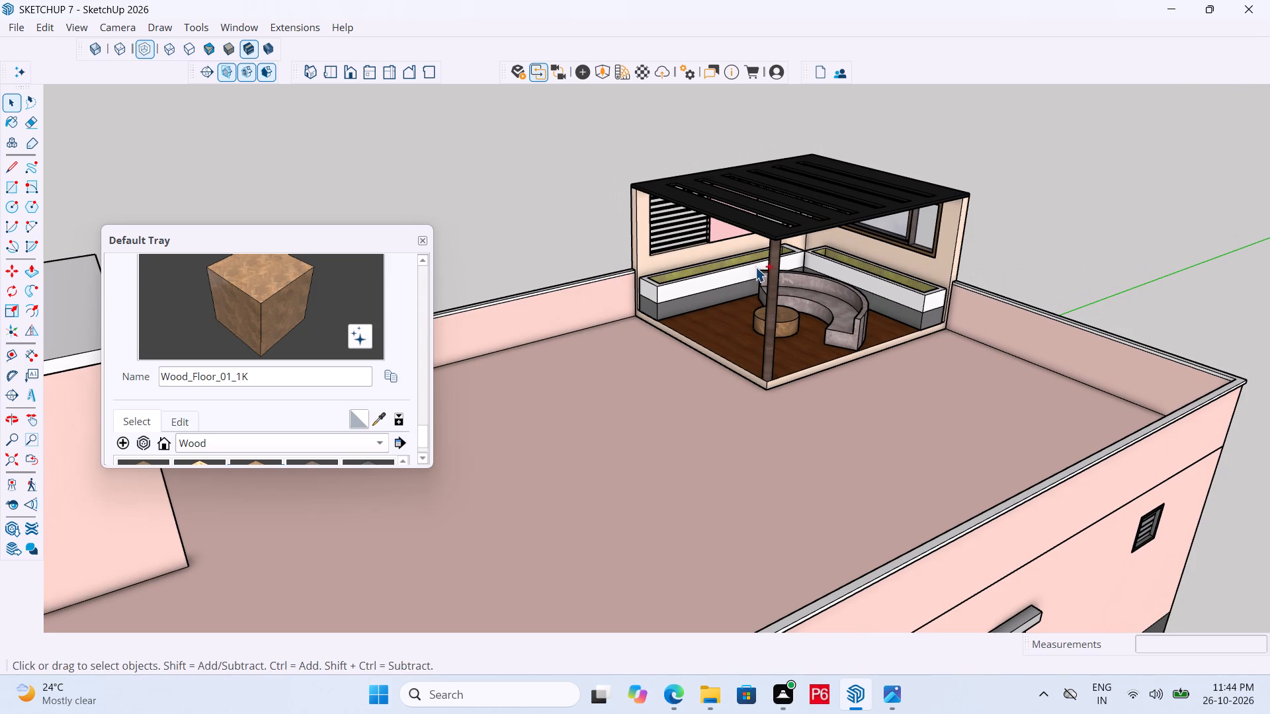
{"action": "key", "text": "ctrl+s"}
{"action": "key", "text": "ctrl+s"}
{"action": "key", "text": "ctrl+s"}
{"action": "key", "text": "ctrl+s"}
{"action": "key", "text": "space"}
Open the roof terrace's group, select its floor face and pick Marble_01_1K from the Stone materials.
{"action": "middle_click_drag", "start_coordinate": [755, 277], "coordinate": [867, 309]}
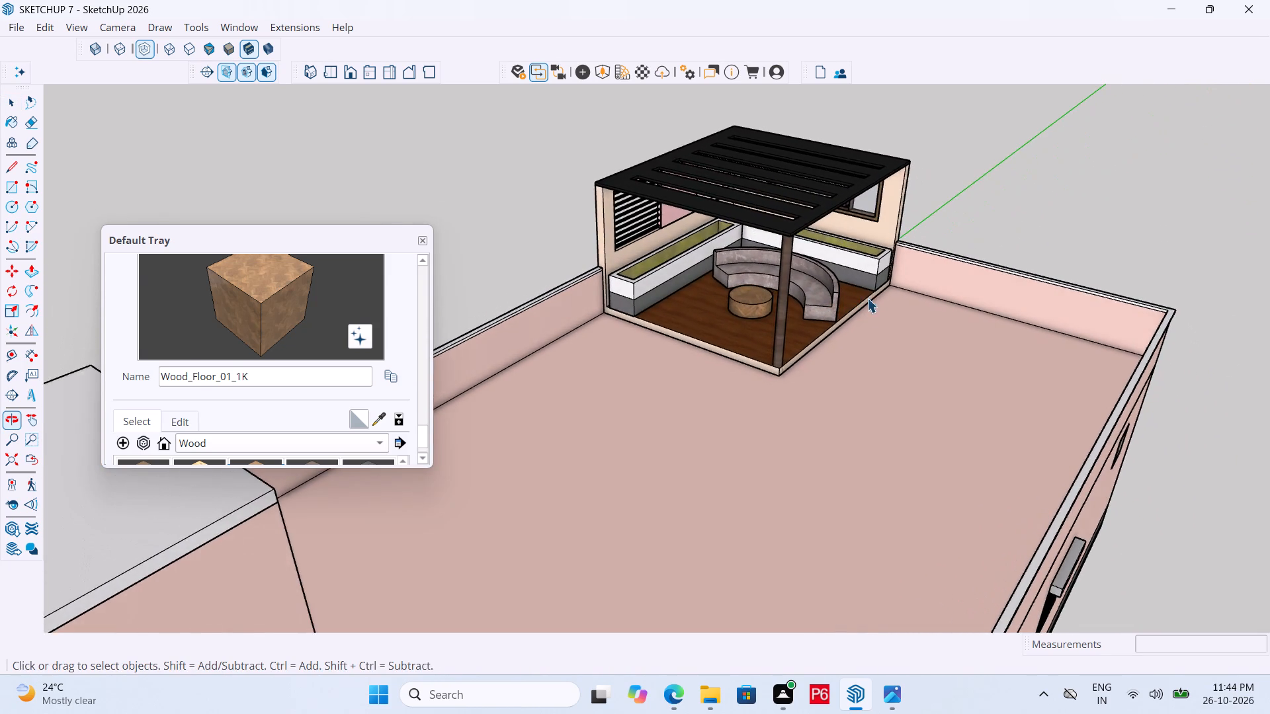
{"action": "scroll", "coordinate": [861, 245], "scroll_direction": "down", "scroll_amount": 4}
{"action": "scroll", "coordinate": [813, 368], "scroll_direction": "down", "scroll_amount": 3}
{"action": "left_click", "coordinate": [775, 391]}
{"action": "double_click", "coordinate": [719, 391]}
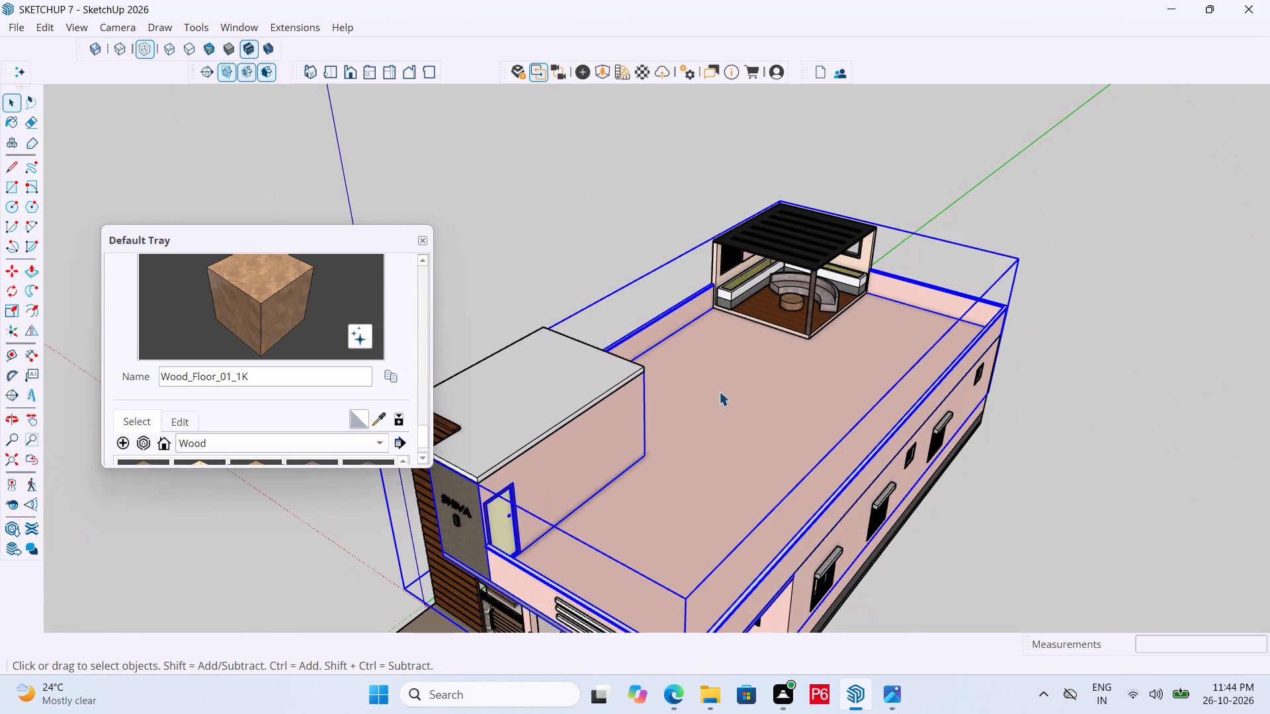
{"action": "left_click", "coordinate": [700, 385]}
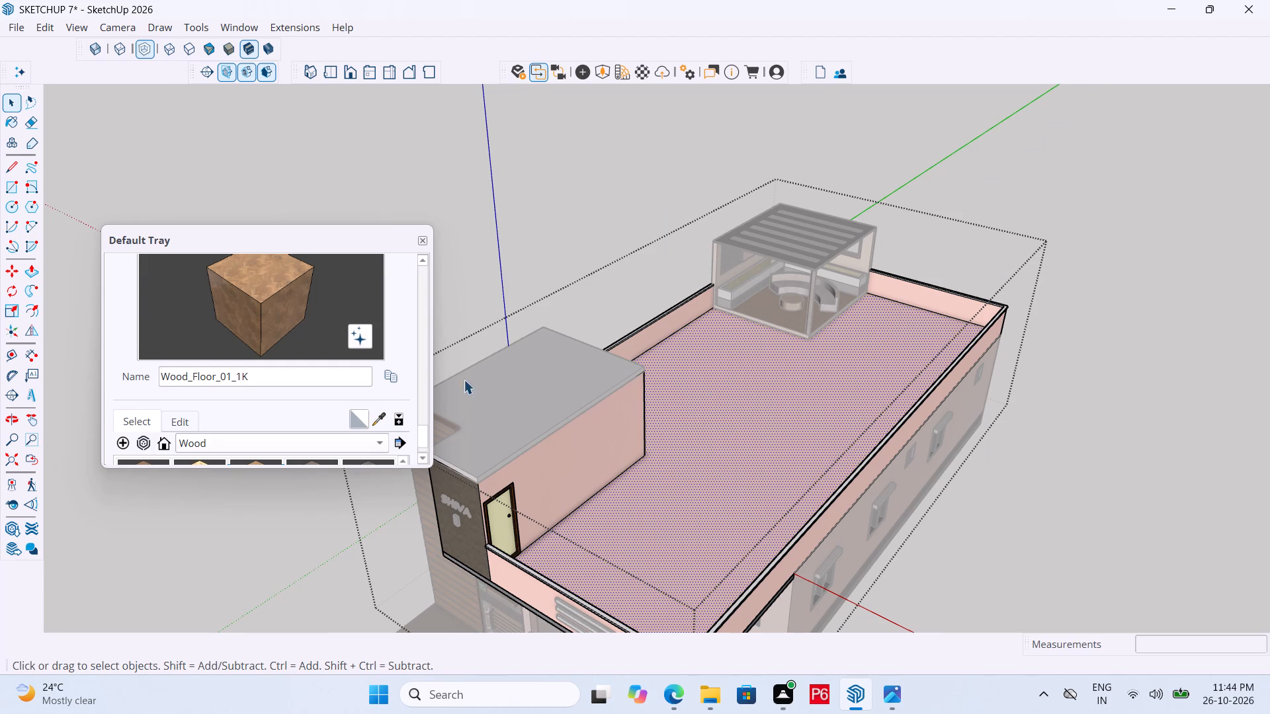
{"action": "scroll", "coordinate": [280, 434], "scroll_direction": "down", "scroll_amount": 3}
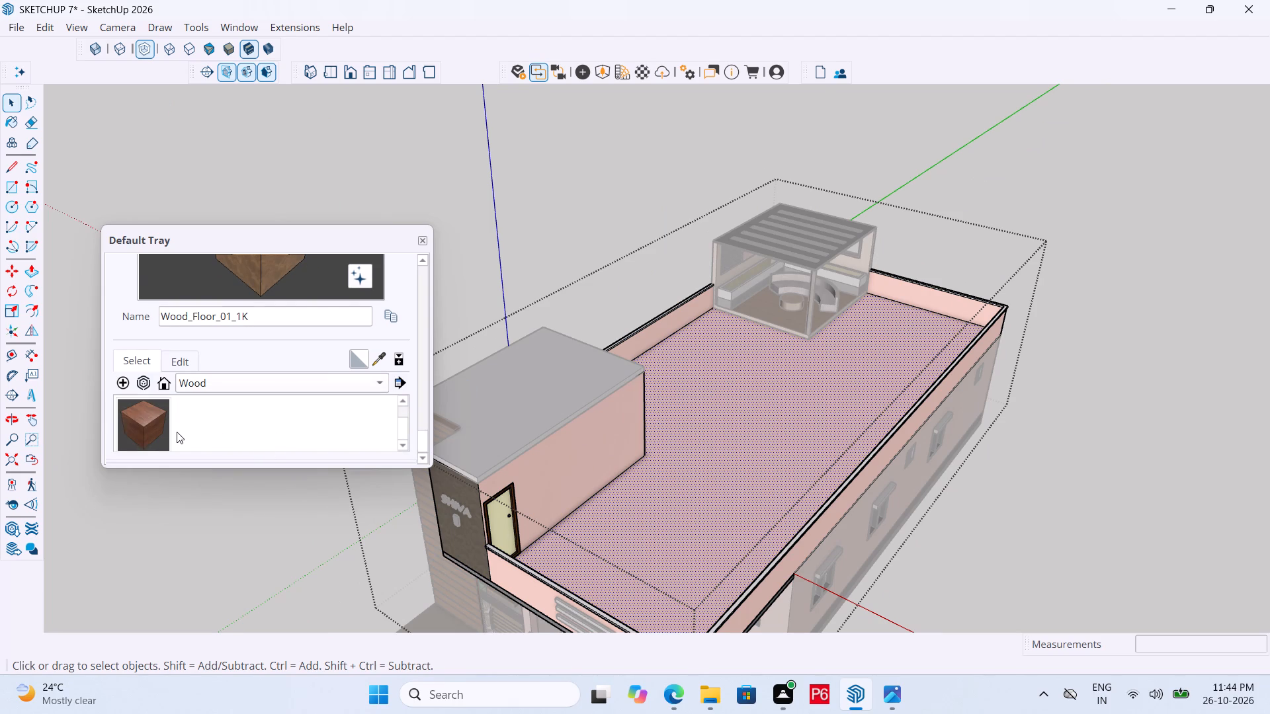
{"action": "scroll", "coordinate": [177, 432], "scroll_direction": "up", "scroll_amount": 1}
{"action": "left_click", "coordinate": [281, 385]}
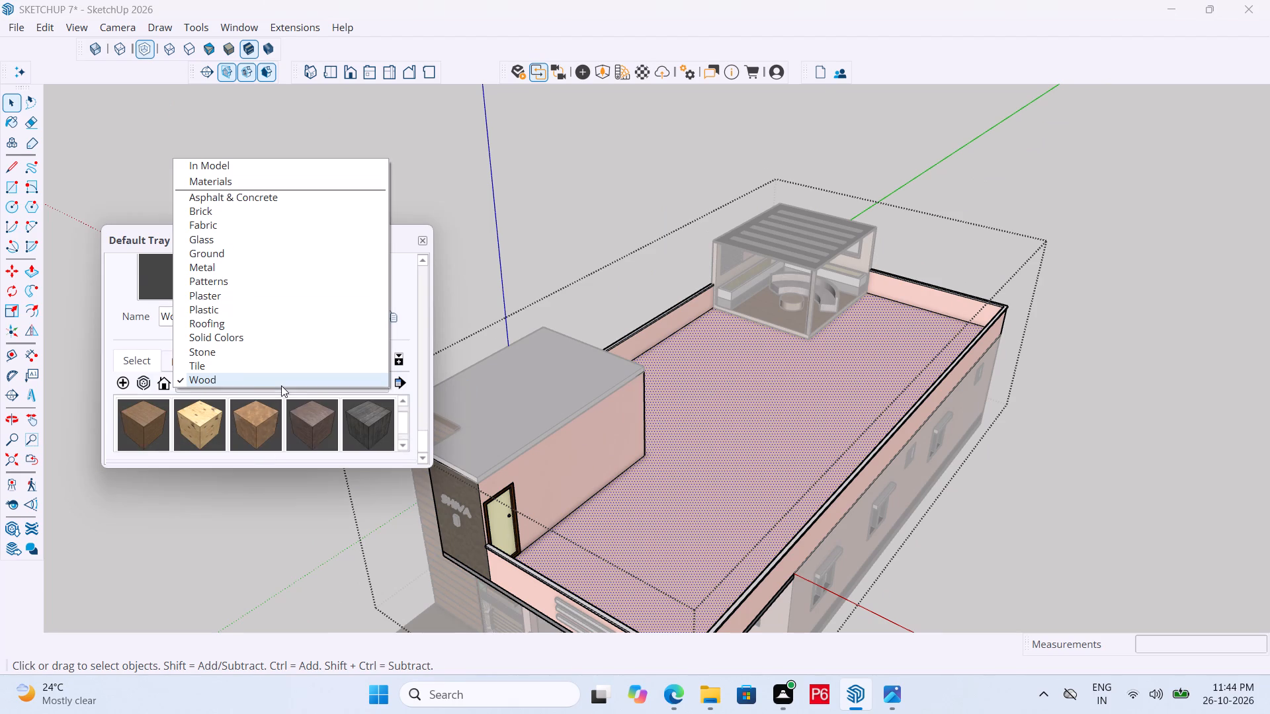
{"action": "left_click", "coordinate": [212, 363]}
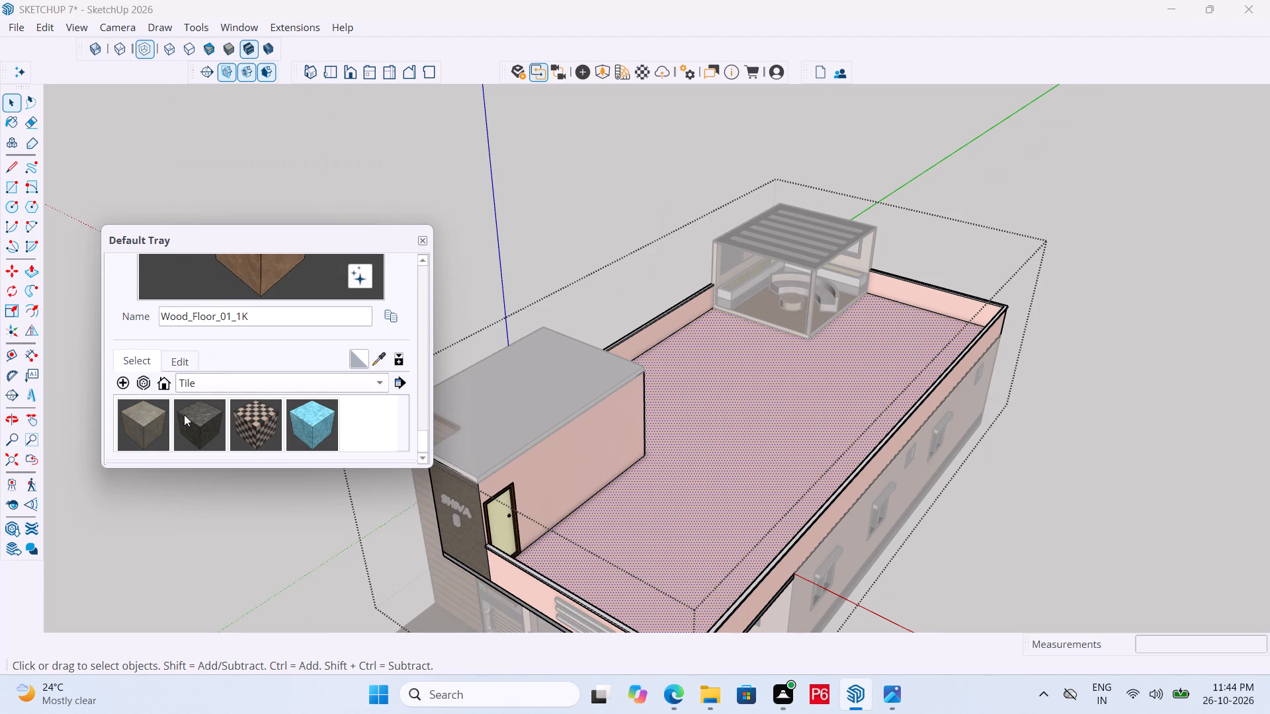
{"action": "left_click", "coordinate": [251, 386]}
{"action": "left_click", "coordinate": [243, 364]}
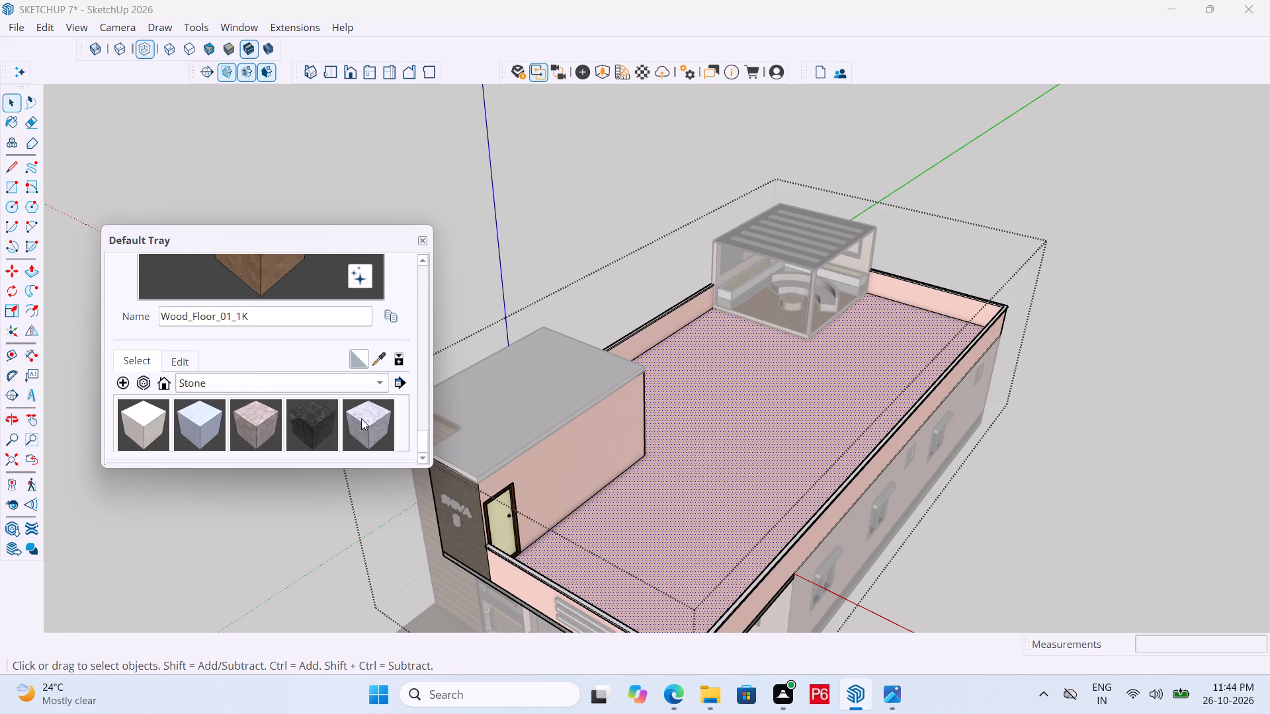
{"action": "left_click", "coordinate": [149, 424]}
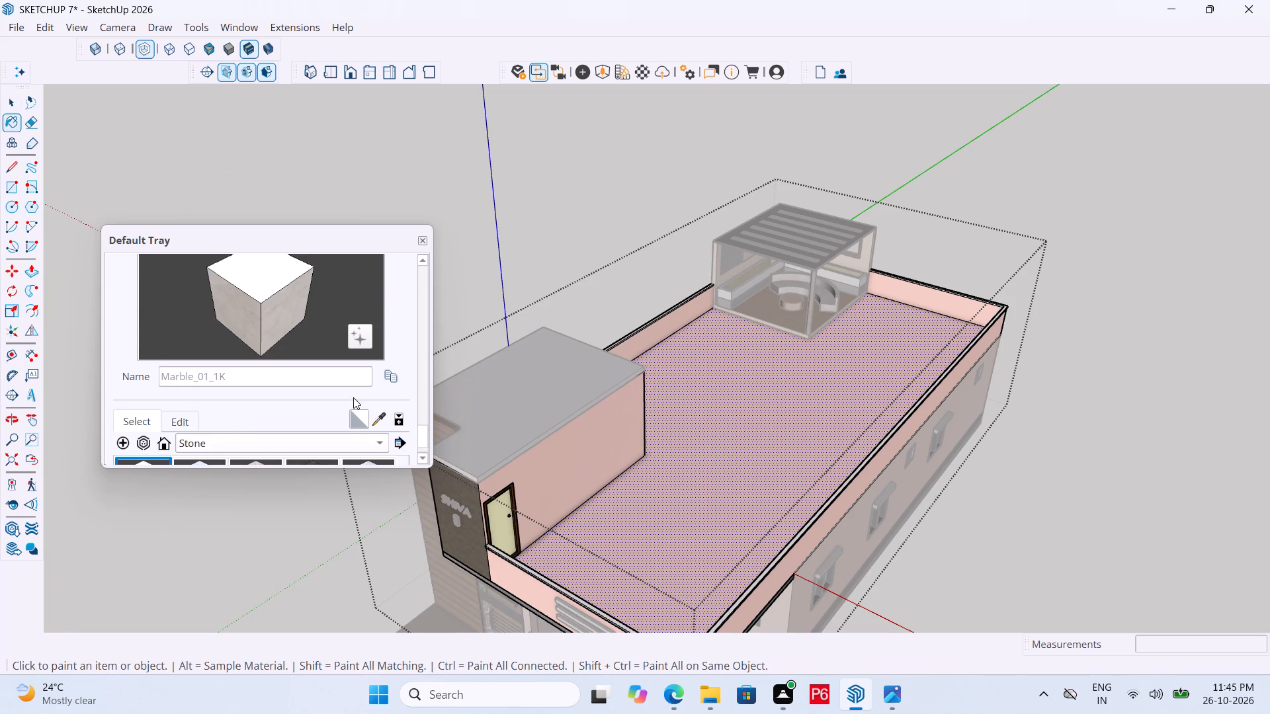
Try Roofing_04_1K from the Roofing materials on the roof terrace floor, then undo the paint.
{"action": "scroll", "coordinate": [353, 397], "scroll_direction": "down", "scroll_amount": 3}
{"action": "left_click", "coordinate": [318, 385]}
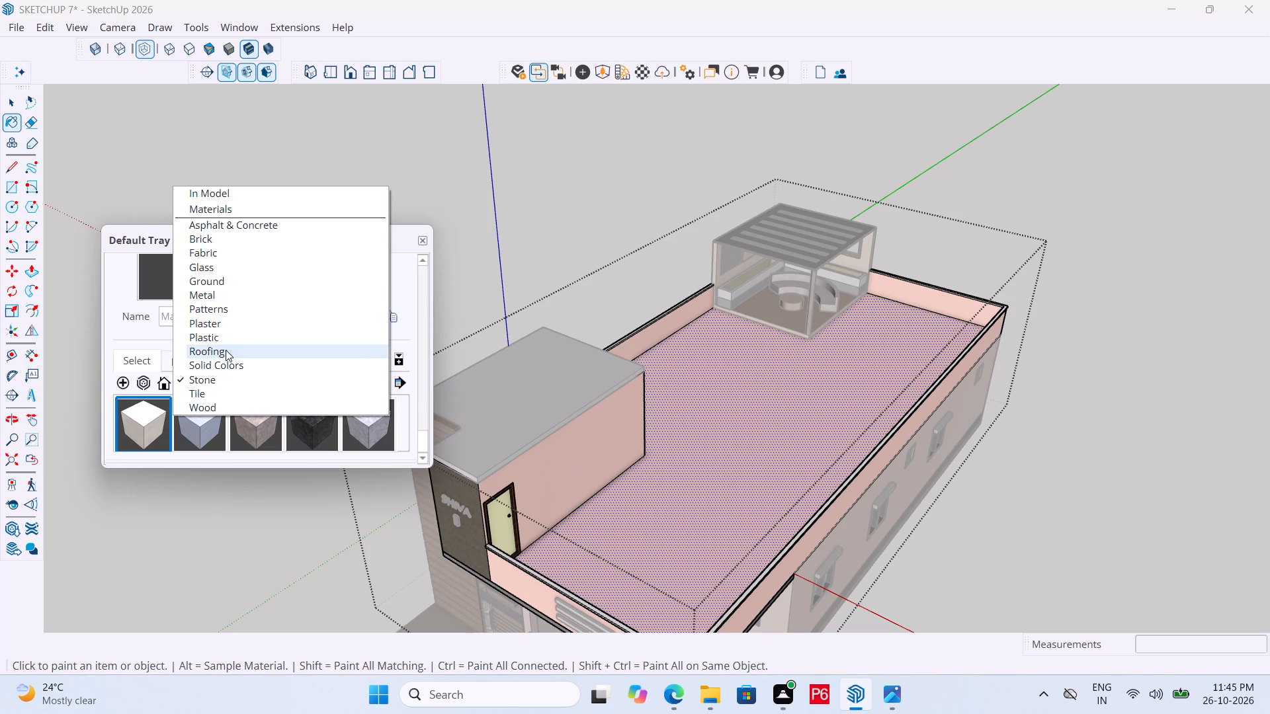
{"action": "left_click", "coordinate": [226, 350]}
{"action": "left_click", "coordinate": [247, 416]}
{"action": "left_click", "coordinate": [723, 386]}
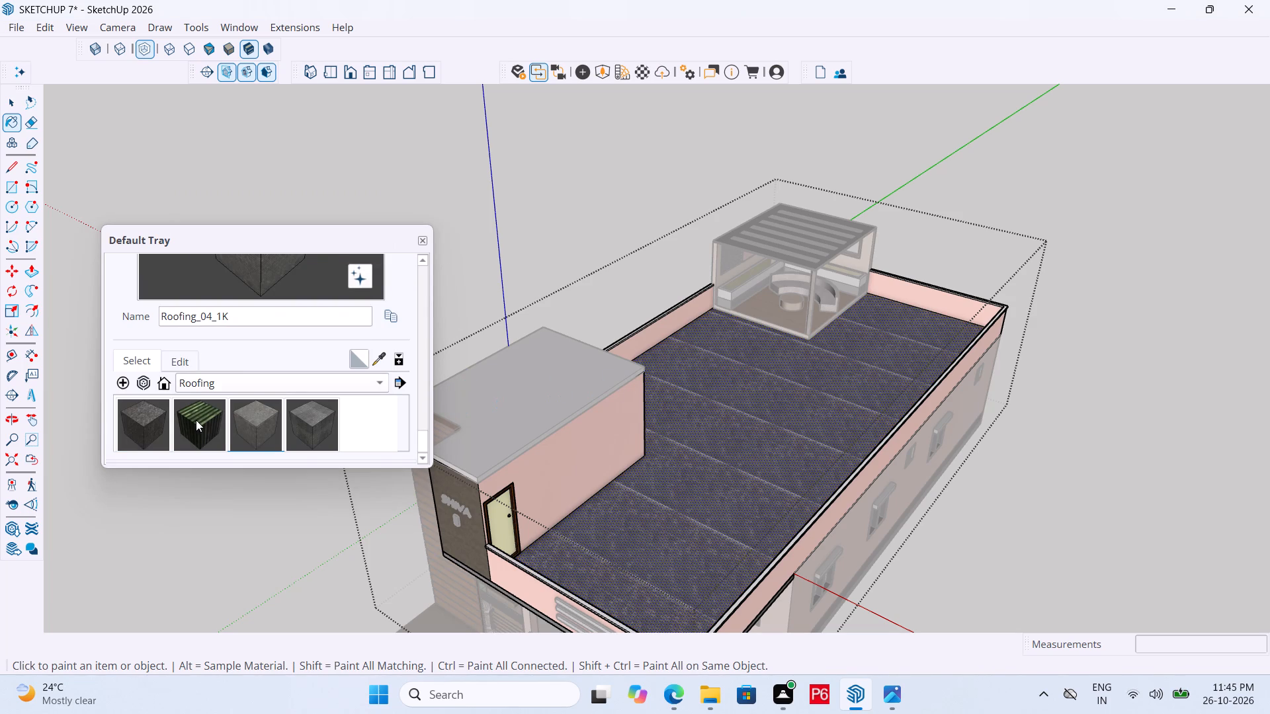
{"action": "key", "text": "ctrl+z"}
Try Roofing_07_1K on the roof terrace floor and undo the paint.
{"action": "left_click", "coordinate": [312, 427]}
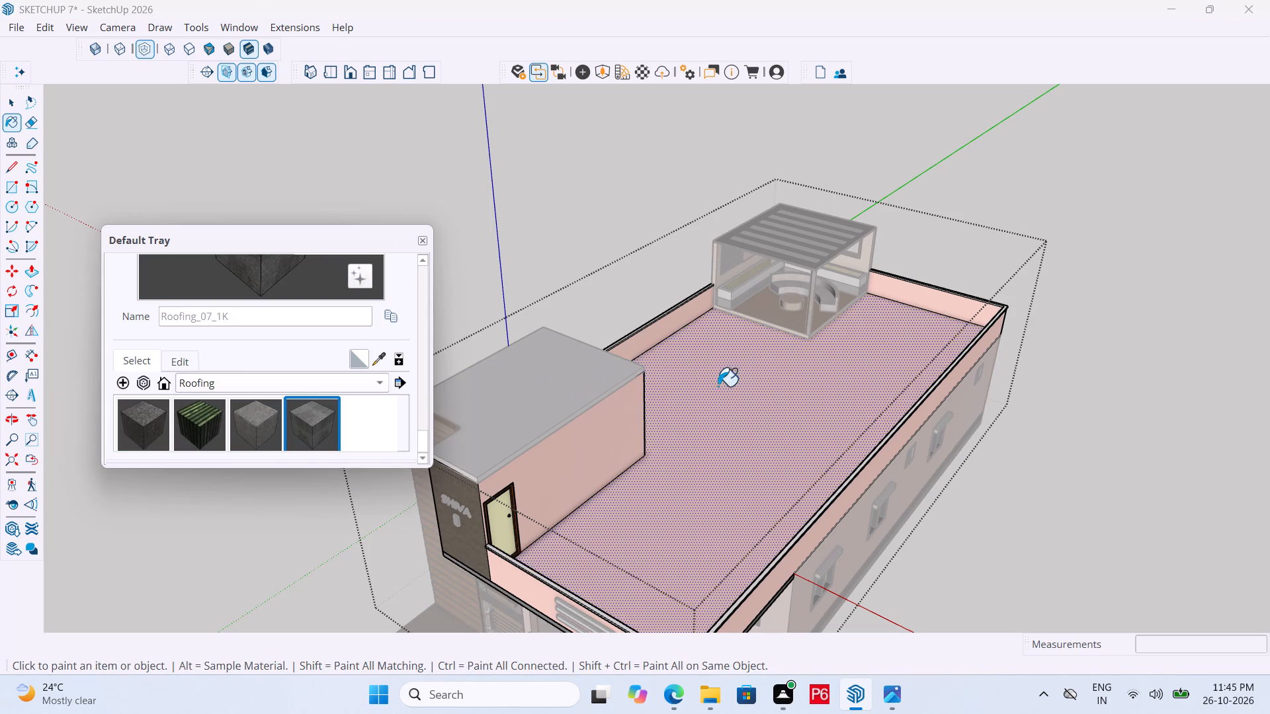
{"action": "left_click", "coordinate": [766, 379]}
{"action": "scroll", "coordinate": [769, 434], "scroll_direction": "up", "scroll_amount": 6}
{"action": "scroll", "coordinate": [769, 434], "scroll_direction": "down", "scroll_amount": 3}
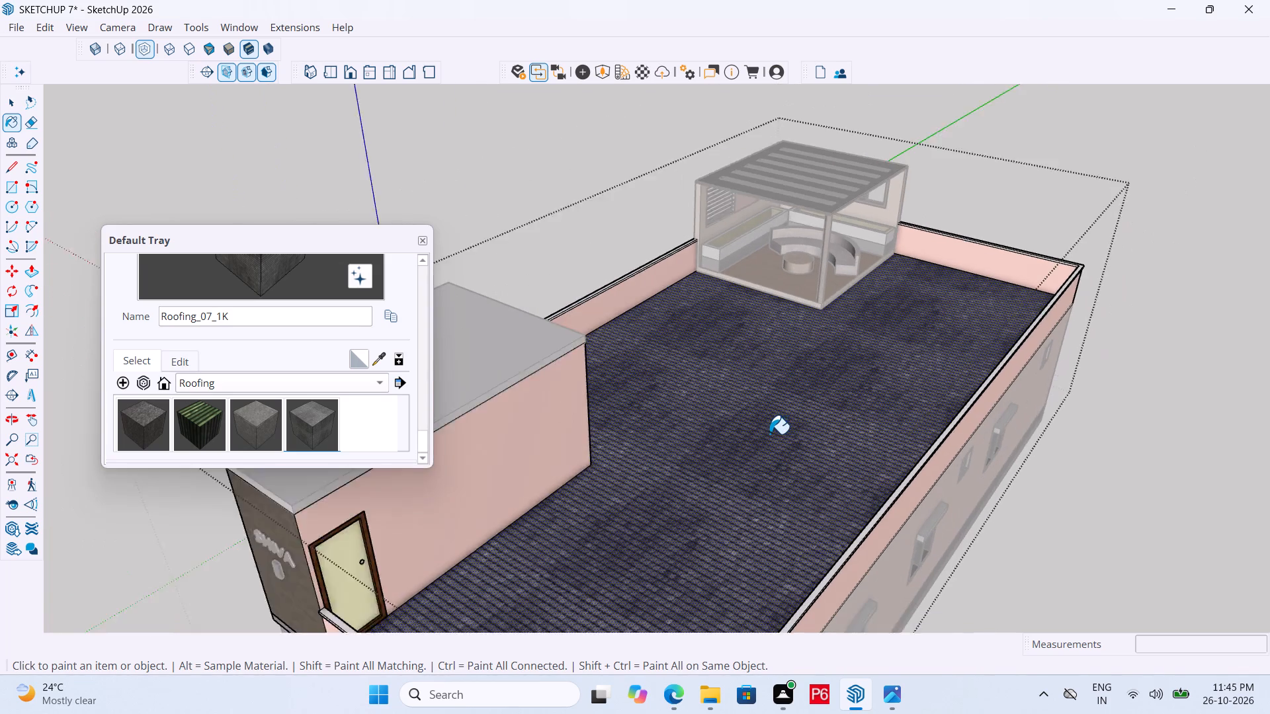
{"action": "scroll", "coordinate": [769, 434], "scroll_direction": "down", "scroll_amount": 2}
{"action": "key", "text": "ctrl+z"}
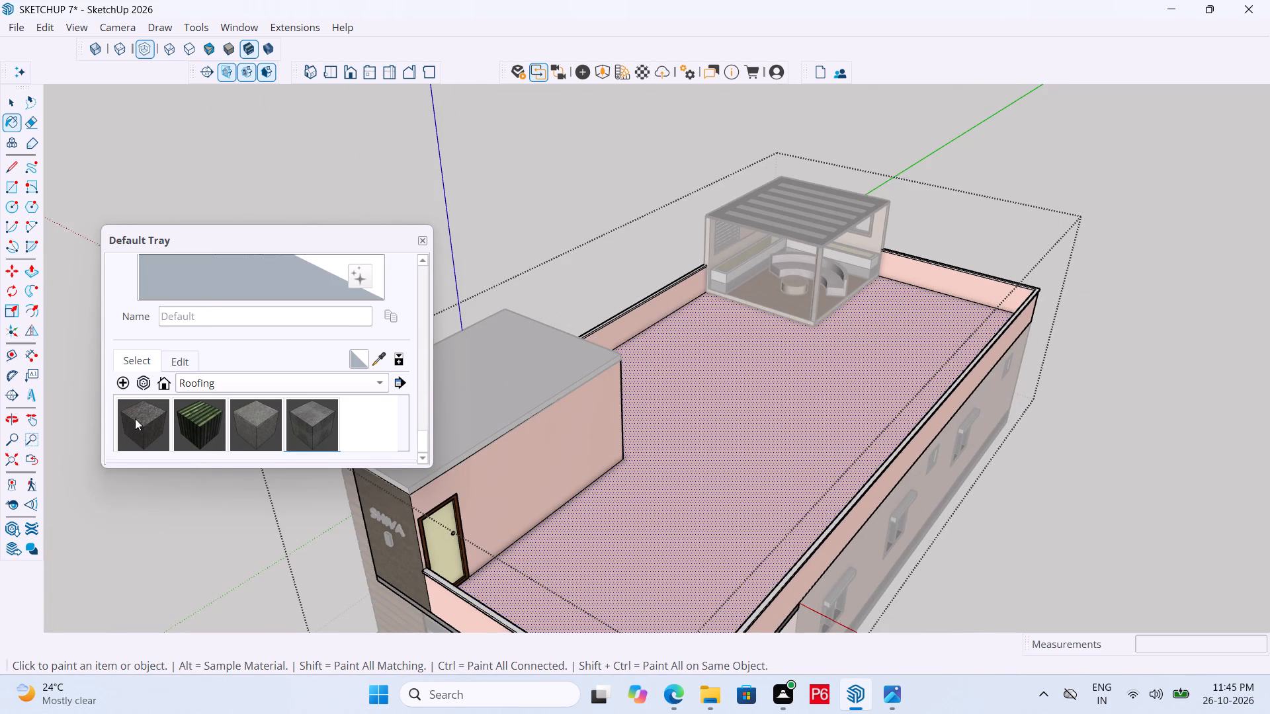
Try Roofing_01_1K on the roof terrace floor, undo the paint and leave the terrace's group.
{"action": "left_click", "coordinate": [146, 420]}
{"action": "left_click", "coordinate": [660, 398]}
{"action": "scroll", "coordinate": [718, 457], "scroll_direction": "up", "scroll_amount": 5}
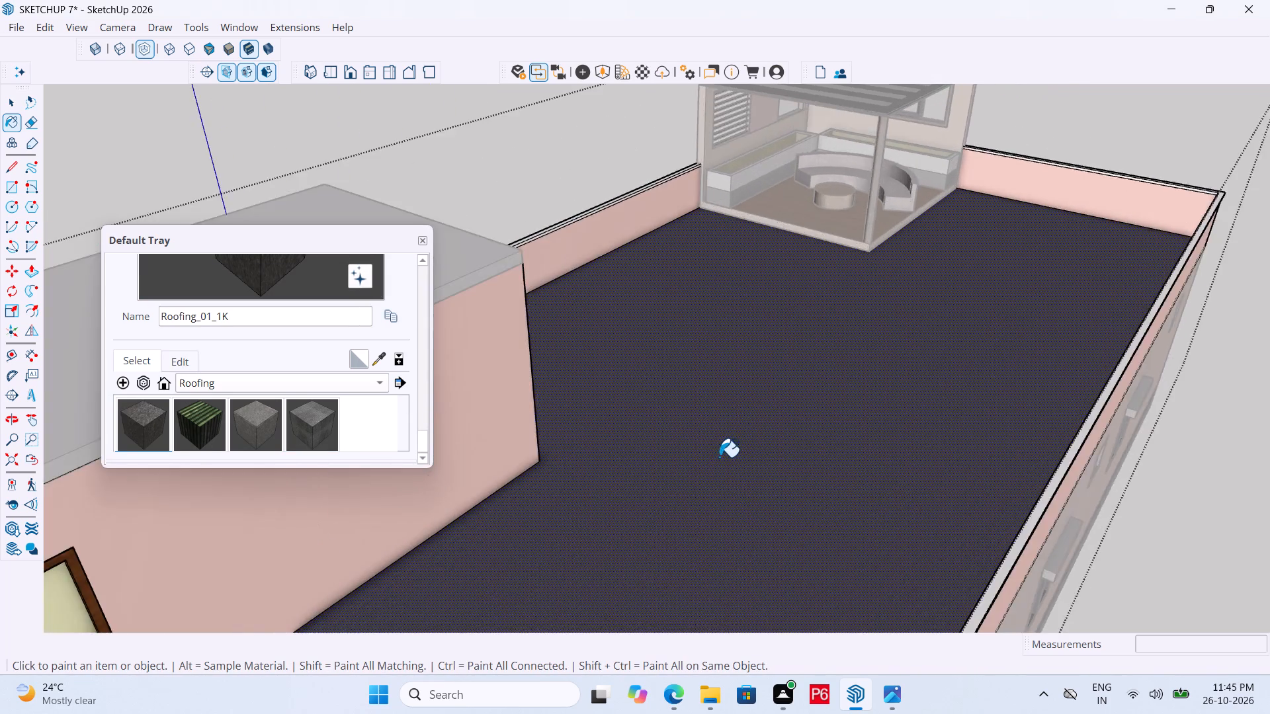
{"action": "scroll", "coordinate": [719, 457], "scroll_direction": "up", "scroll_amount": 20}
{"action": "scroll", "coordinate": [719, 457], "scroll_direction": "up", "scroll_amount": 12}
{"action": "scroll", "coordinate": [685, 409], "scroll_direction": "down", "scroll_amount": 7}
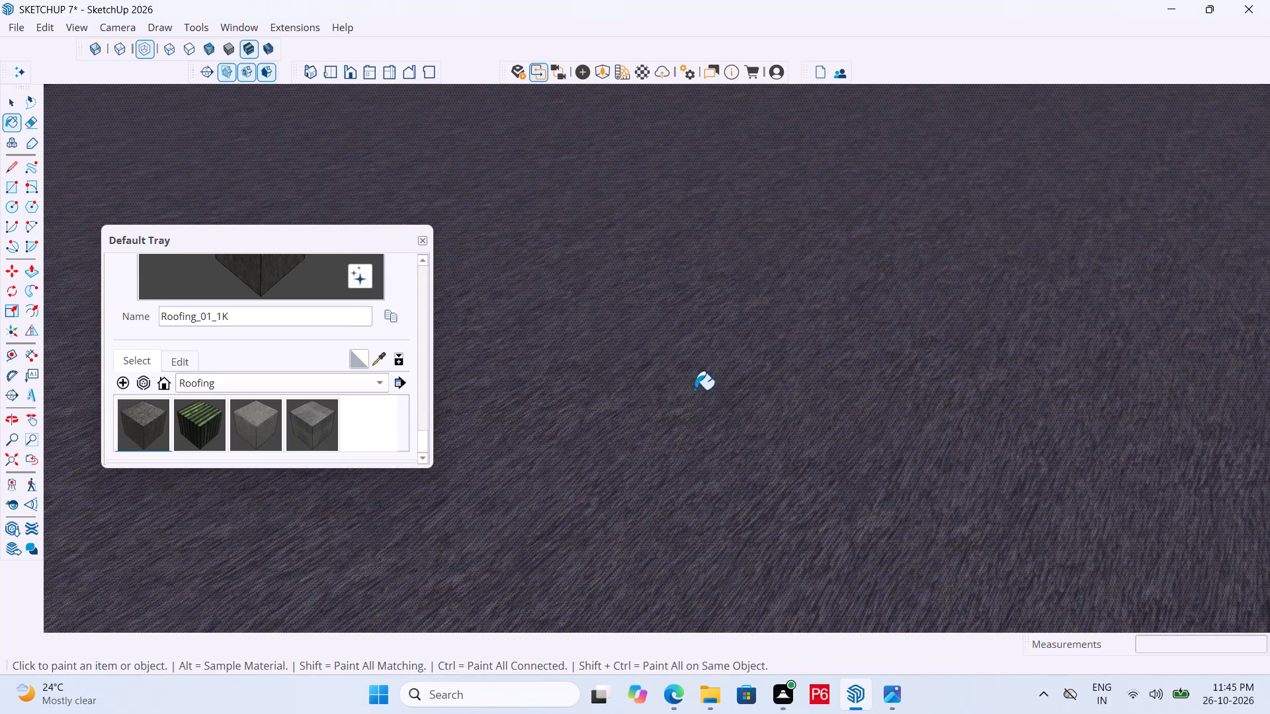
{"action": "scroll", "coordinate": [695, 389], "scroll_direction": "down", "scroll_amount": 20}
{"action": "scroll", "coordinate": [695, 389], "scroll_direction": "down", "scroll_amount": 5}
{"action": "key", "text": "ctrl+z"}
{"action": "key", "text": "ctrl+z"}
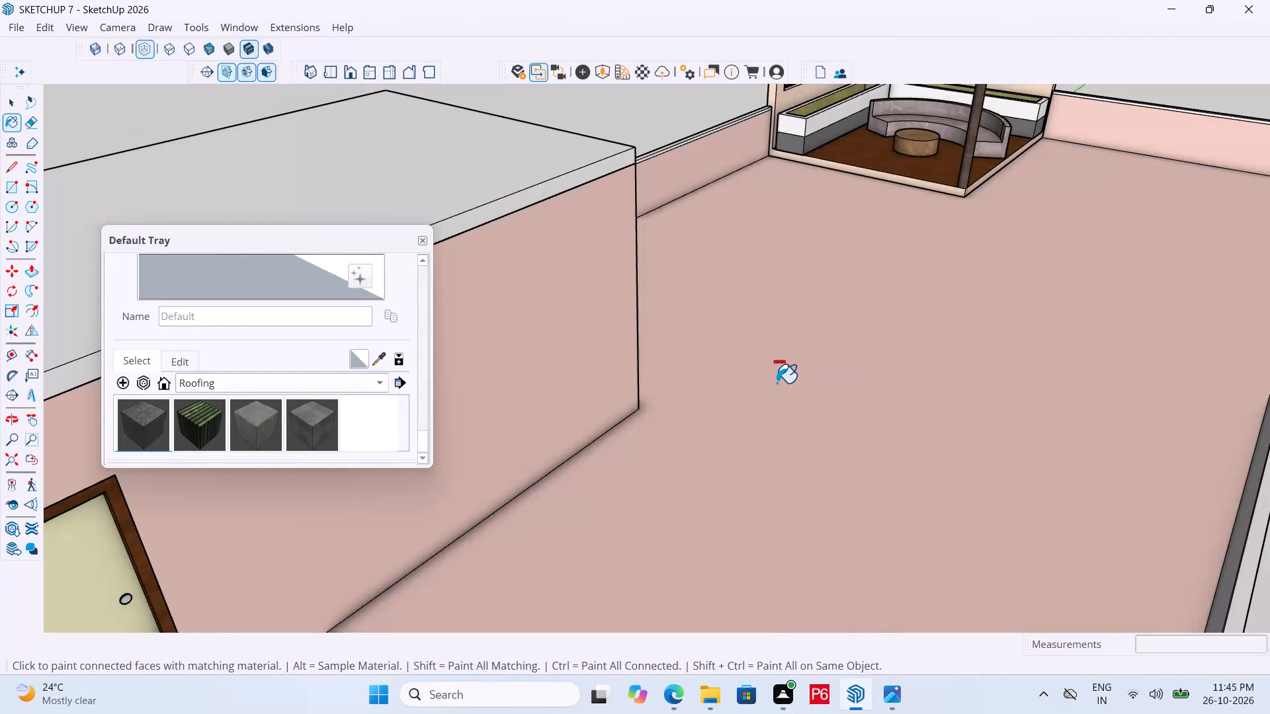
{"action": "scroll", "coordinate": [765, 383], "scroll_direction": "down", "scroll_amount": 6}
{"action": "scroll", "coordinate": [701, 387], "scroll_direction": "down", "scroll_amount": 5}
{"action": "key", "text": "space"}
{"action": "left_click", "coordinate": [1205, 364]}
Save the model with the roof terrace floor in its original finish.
{"action": "middle_click_drag", "start_coordinate": [974, 344], "coordinate": [970, 342]}
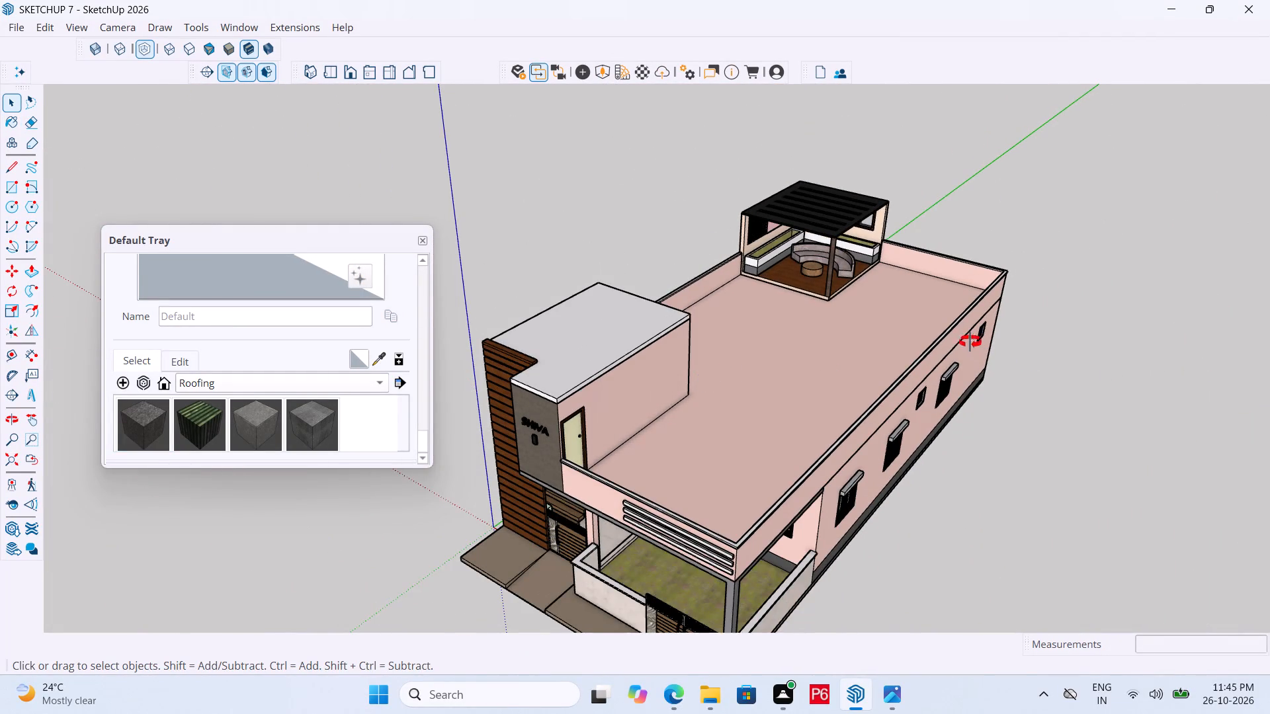
{"action": "middle_click_drag", "start_coordinate": [970, 342], "coordinate": [931, 284]}
{"action": "key", "text": "ctrl+s"}
{"action": "key", "text": "ctrl+s"}
{"action": "key", "text": "ctrl+s"}
{"action": "key", "text": "ctrl+s"}
{"action": "key", "text": "ctrl+s"}
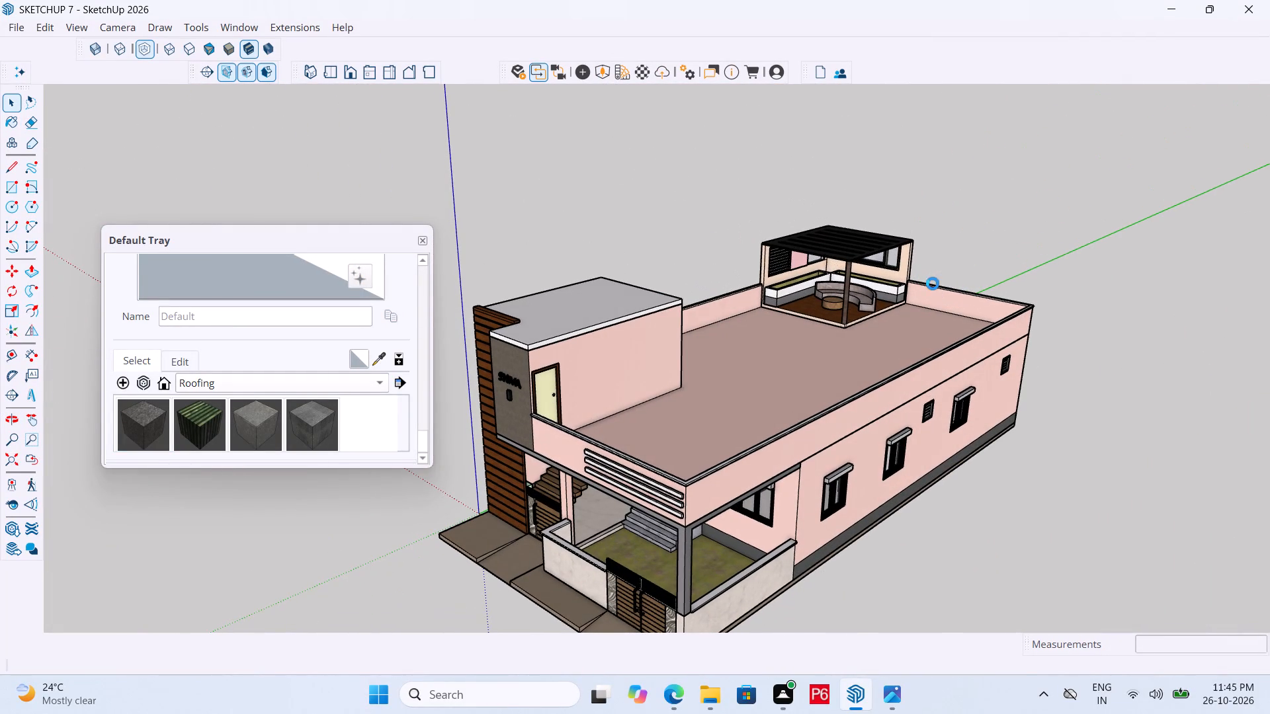
{"action": "key", "text": "ctrl+s"}
{"action": "key", "text": "ctrl+s"}
{"action": "key", "text": "space"}
Close the Default Tray and open the print settings for a front-corner view of the whole house.
{"action": "scroll", "coordinate": [960, 258], "scroll_direction": "down", "scroll_amount": 11}
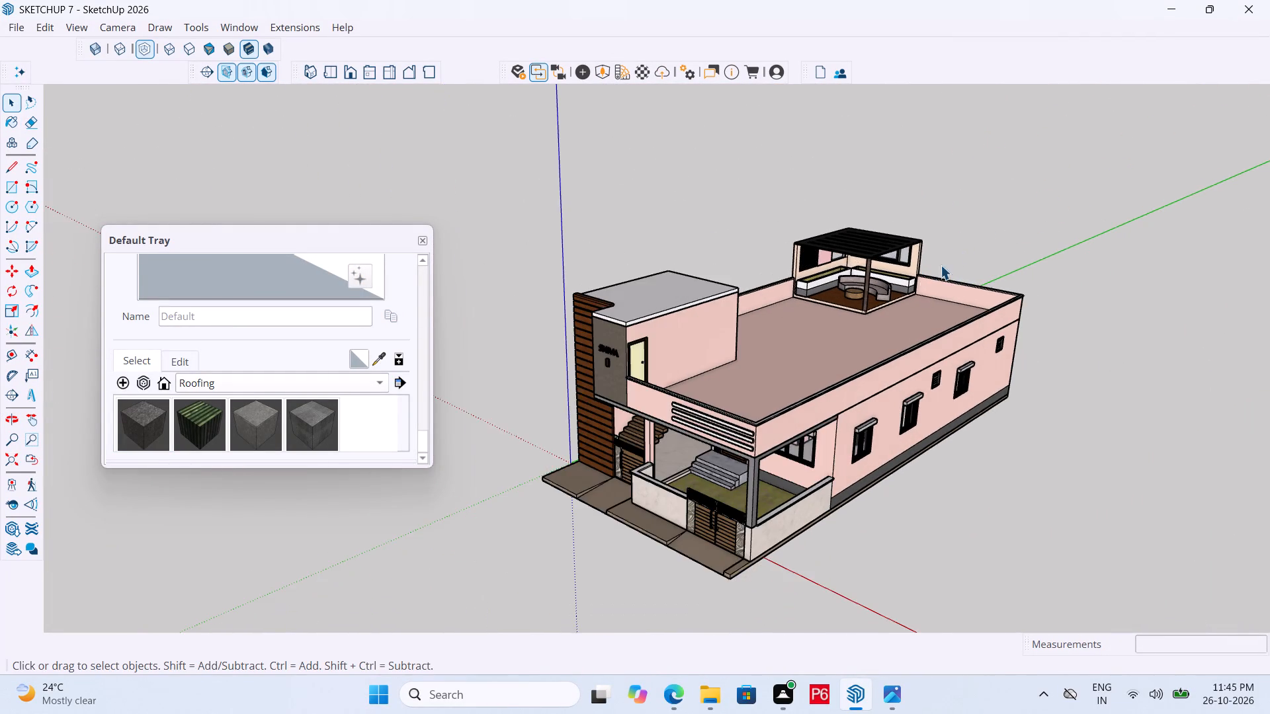
{"action": "middle_click_drag", "start_coordinate": [916, 328], "coordinate": [987, 257]}
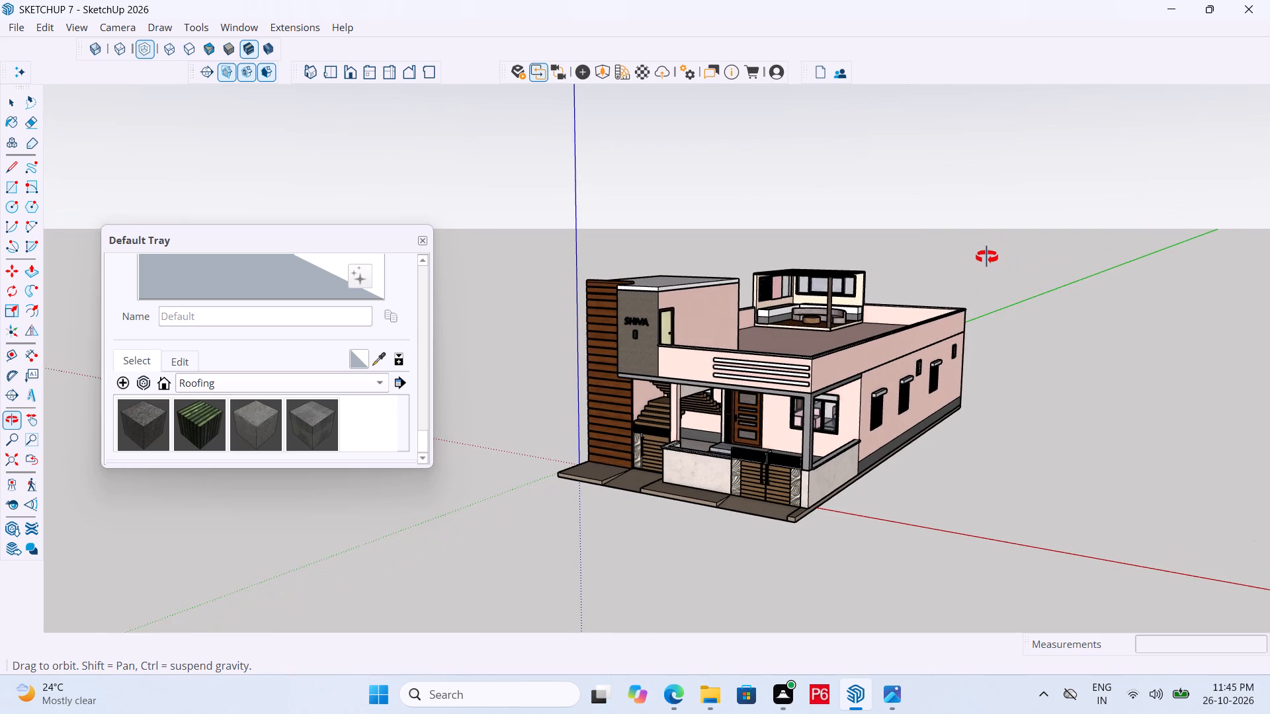
{"action": "middle_click_drag", "start_coordinate": [987, 257], "coordinate": [988, 261]}
{"action": "middle_click_drag", "start_coordinate": [841, 393], "coordinate": [839, 384]}
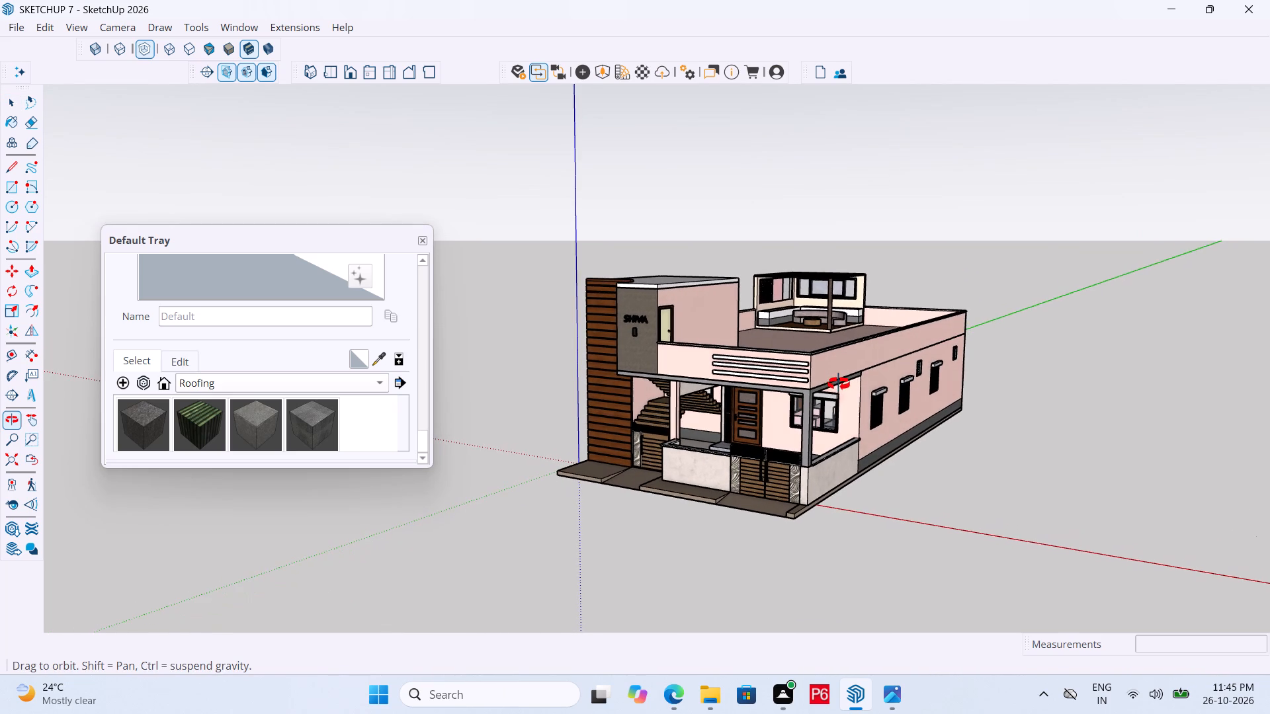
{"action": "middle_click_drag", "start_coordinate": [839, 384], "coordinate": [839, 384]}
{"action": "left_click", "coordinate": [419, 243]}
{"action": "middle_click_drag", "start_coordinate": [681, 339], "coordinate": [691, 339]}
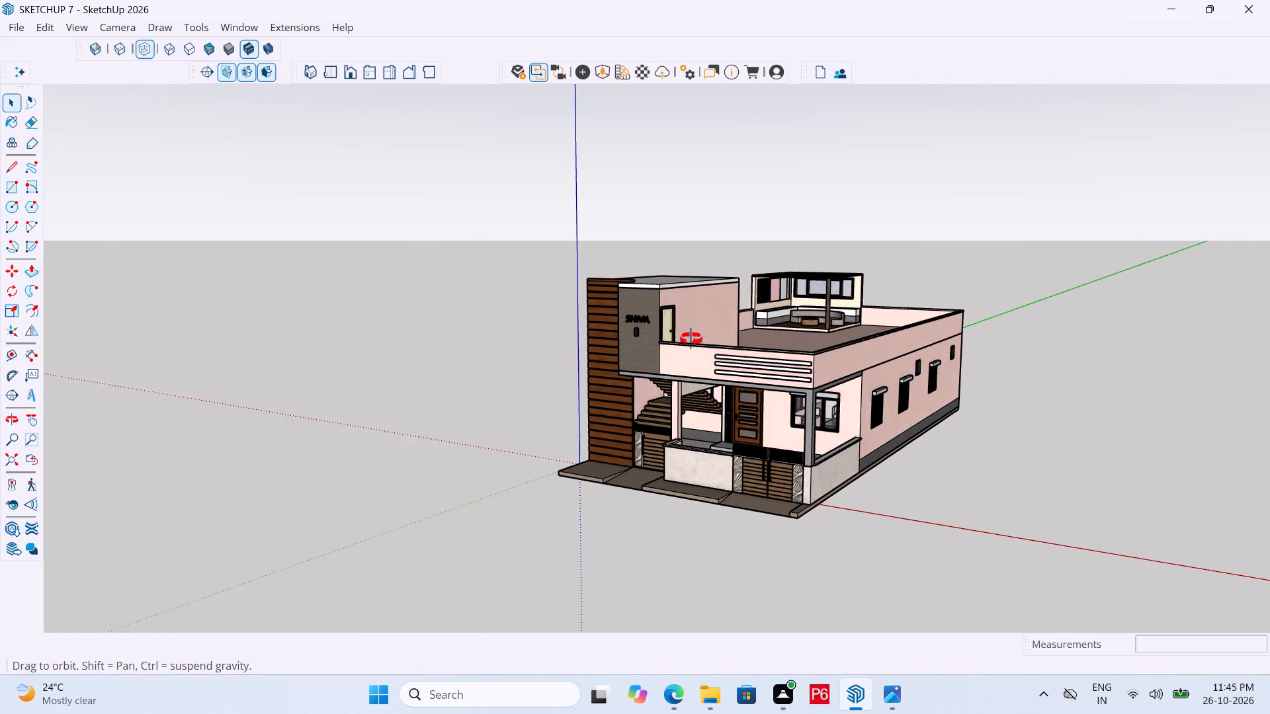
{"action": "middle_click_drag", "start_coordinate": [691, 339], "coordinate": [681, 326]}
{"action": "scroll", "coordinate": [738, 341], "scroll_direction": "up", "scroll_amount": 4}
{"action": "middle_click_drag", "start_coordinate": [804, 344], "coordinate": [814, 350]}
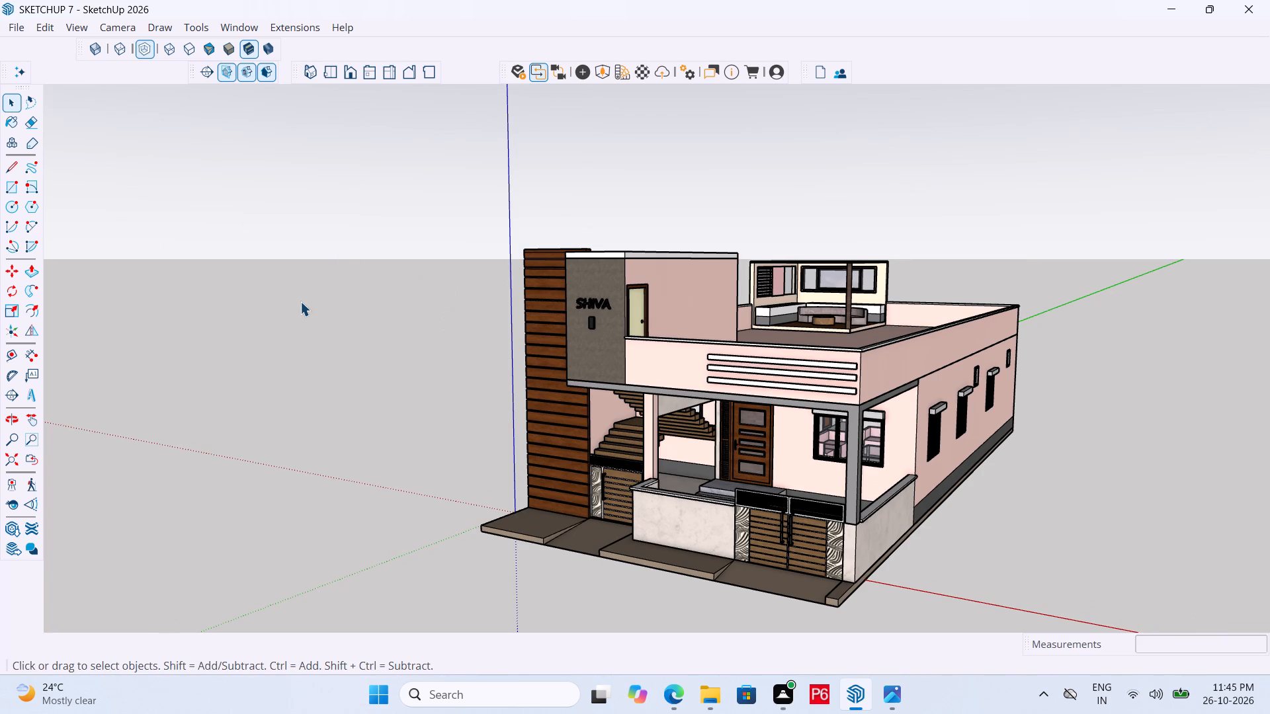
{"action": "key", "text": "ctrl+p"}
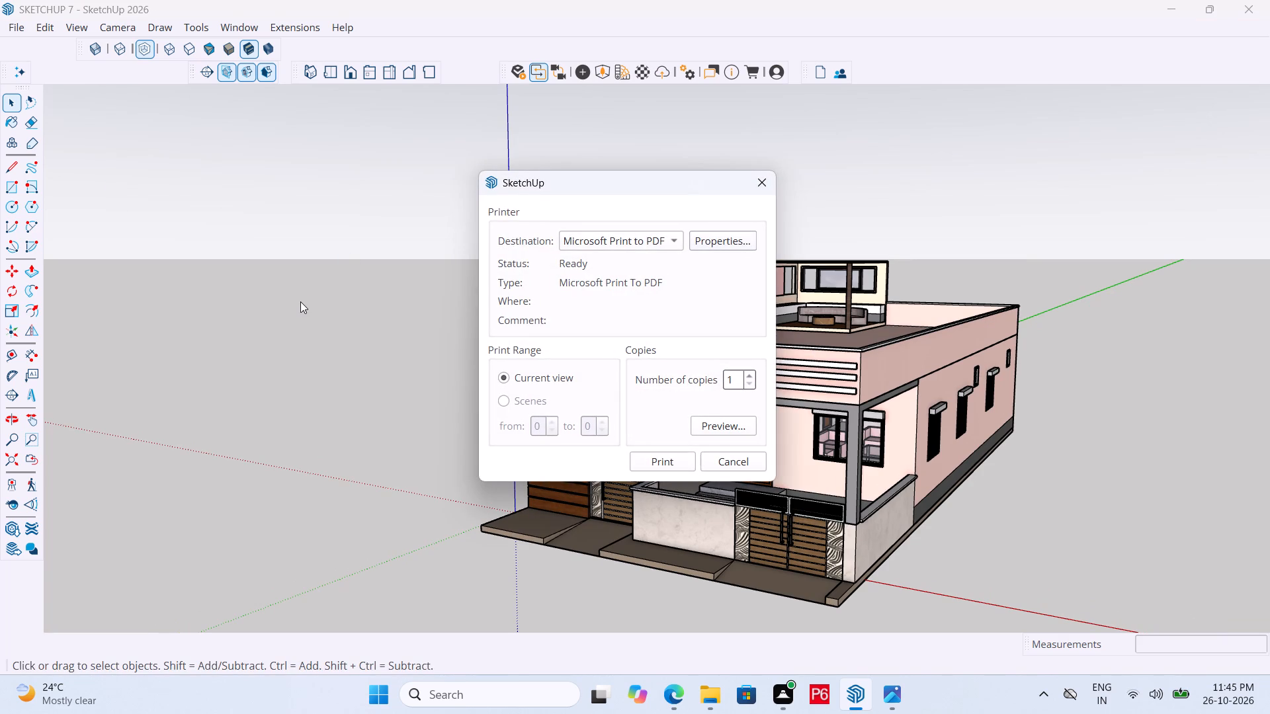
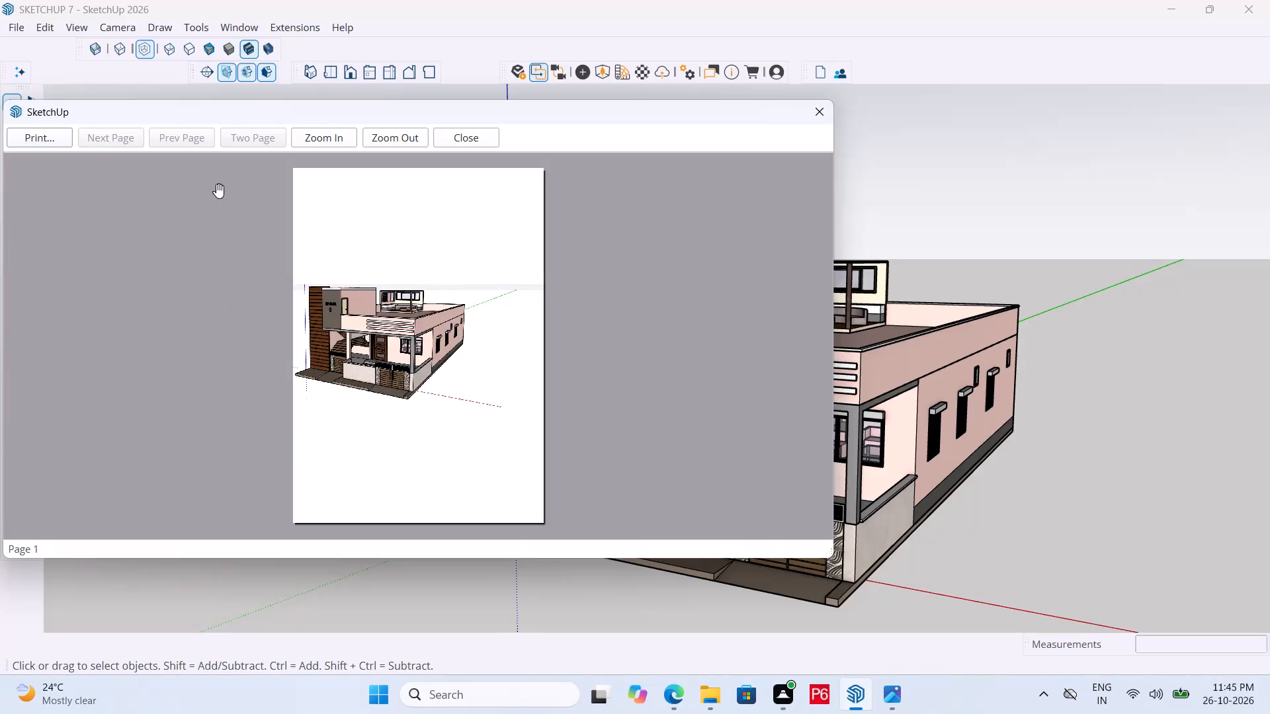
Enlarge the print preview and check how the house's front-corner view sits on the page.
{"action": "left_click", "coordinate": [313, 134]}
{"action": "triple_click", "coordinate": [310, 140]}
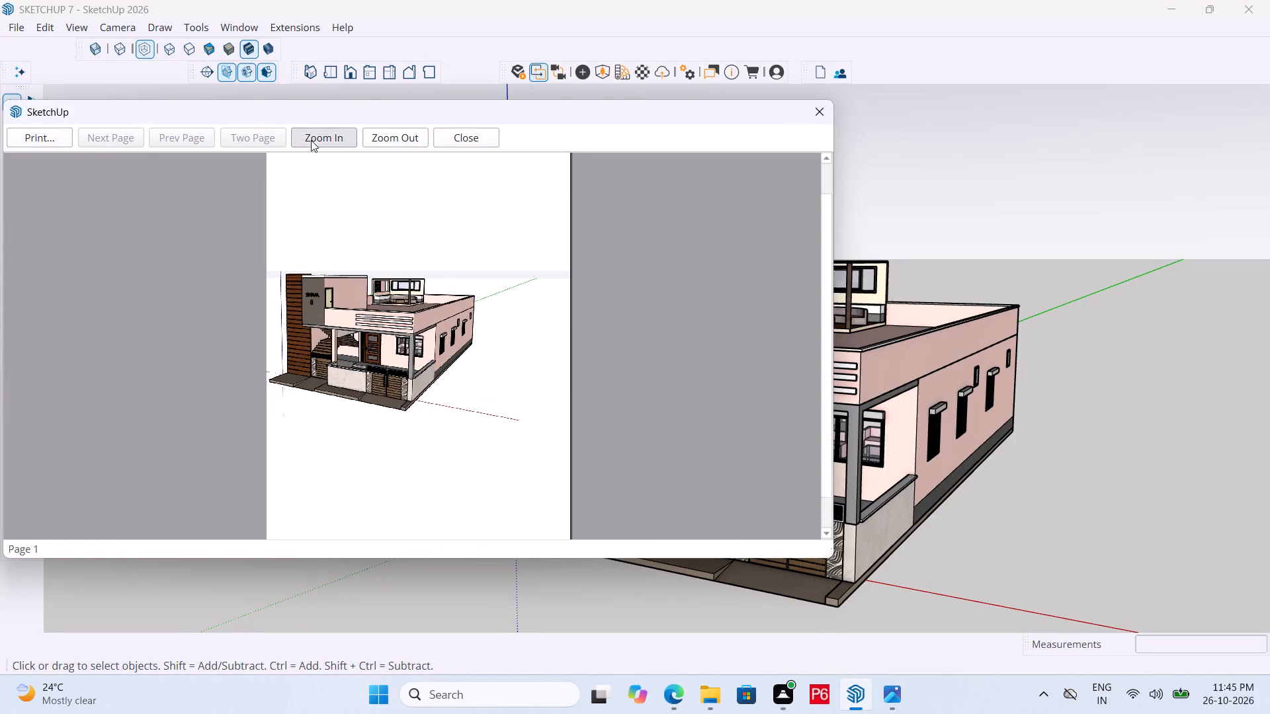
{"action": "triple_click", "coordinate": [314, 137]}
{"action": "triple_click", "coordinate": [314, 136]}
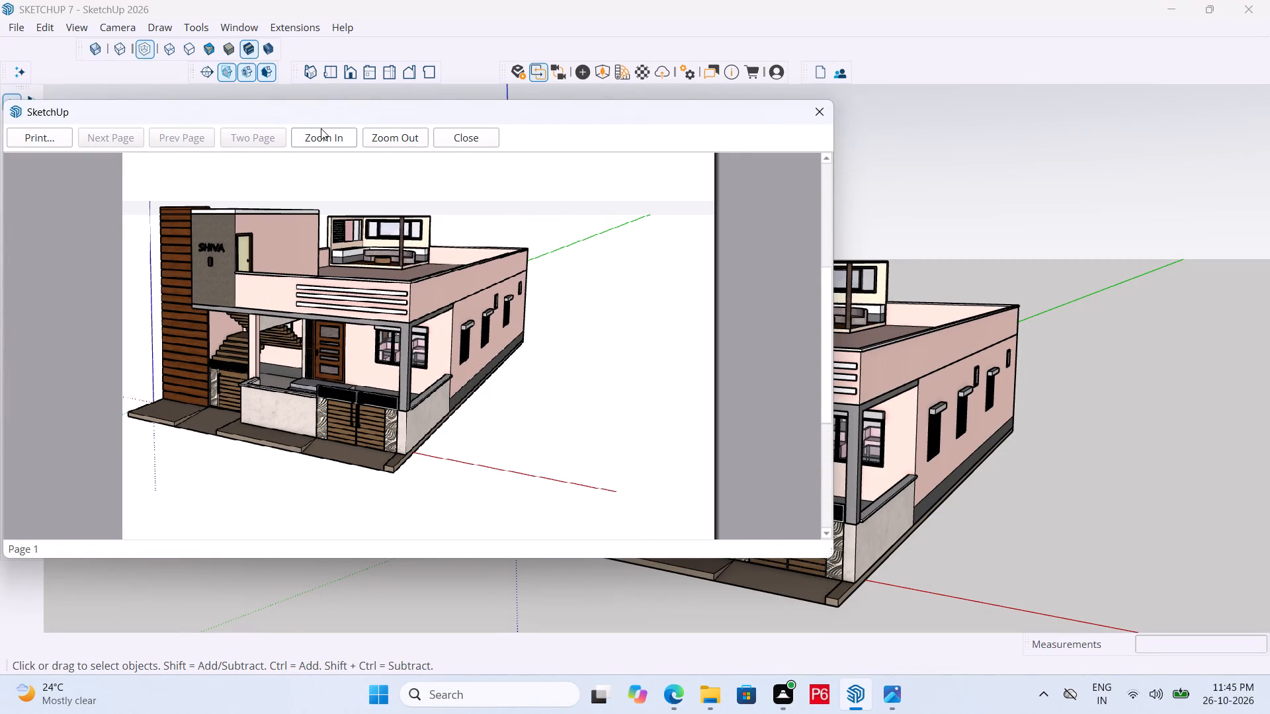
{"action": "scroll", "coordinate": [591, 314], "scroll_direction": "up", "scroll_amount": 2}
{"action": "scroll", "coordinate": [595, 309], "scroll_direction": "down", "scroll_amount": 2}
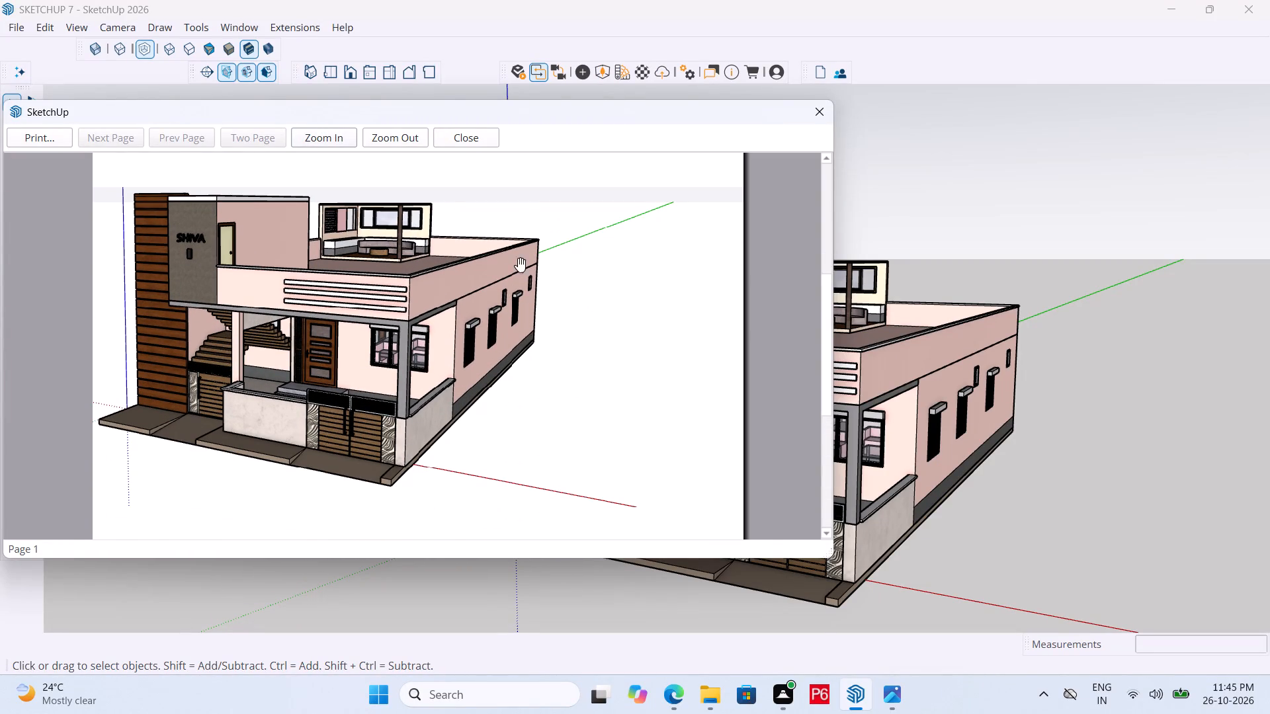
{"action": "left_click", "coordinate": [345, 136]}
{"action": "scroll", "coordinate": [532, 336], "scroll_direction": "down", "scroll_amount": 1}
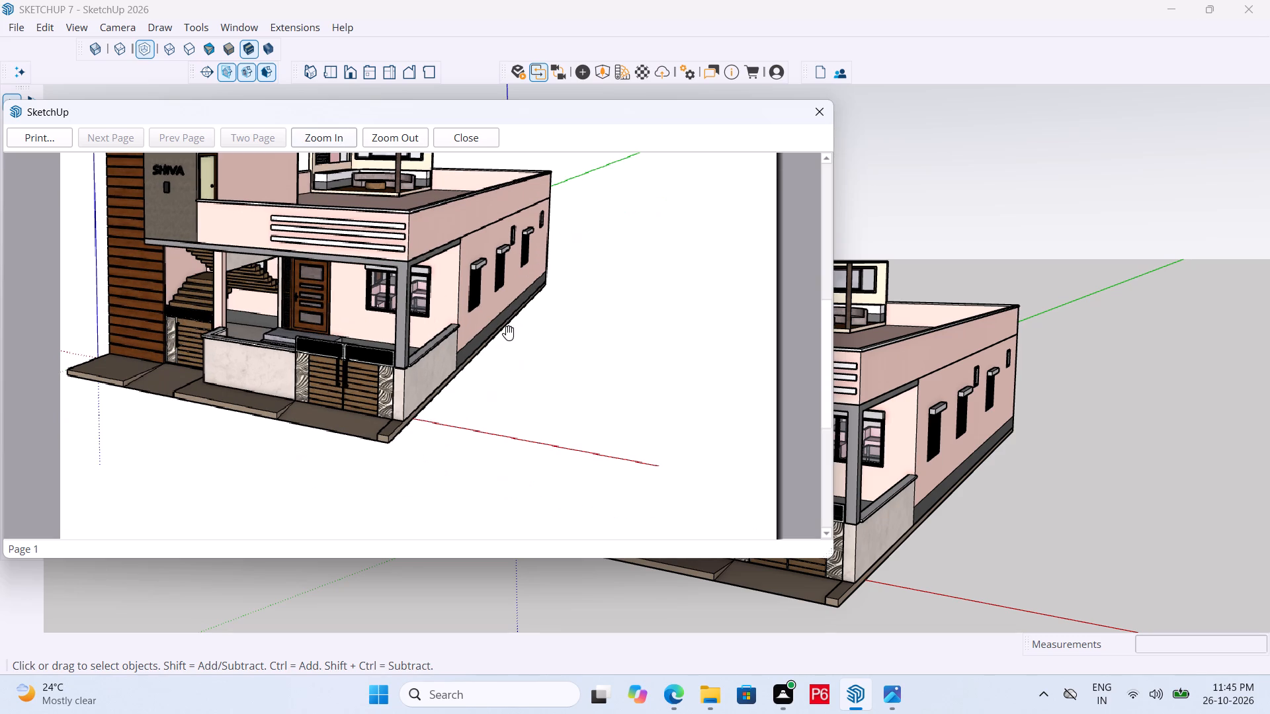
{"action": "scroll", "coordinate": [509, 333], "scroll_direction": "up", "scroll_amount": 2}
{"action": "scroll", "coordinate": [509, 333], "scroll_direction": "down", "scroll_amount": 1}
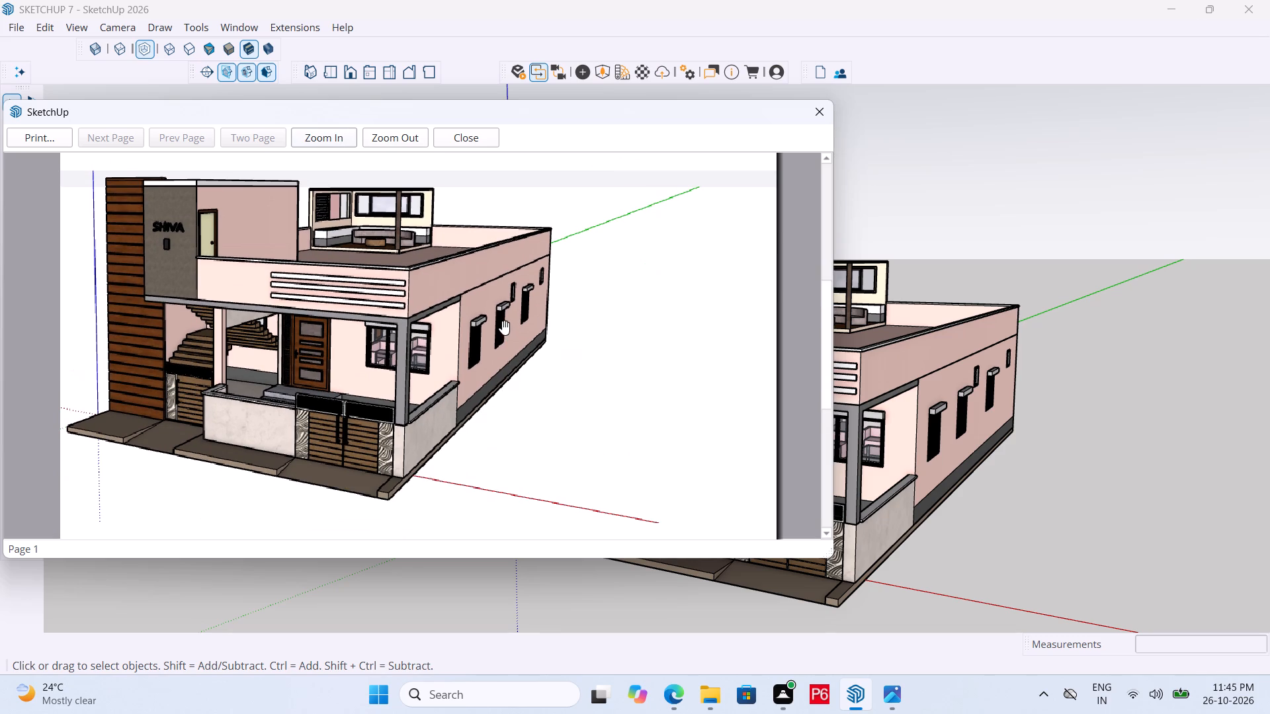
{"action": "scroll", "coordinate": [504, 326], "scroll_direction": "up", "scroll_amount": 1}
{"action": "scroll", "coordinate": [504, 326], "scroll_direction": "down", "scroll_amount": 1}
Print the previewed view to a PDF document named SKETCHUP 7 F PDF in the cad folder on the Desktop.
{"action": "left_click", "coordinate": [51, 139]}
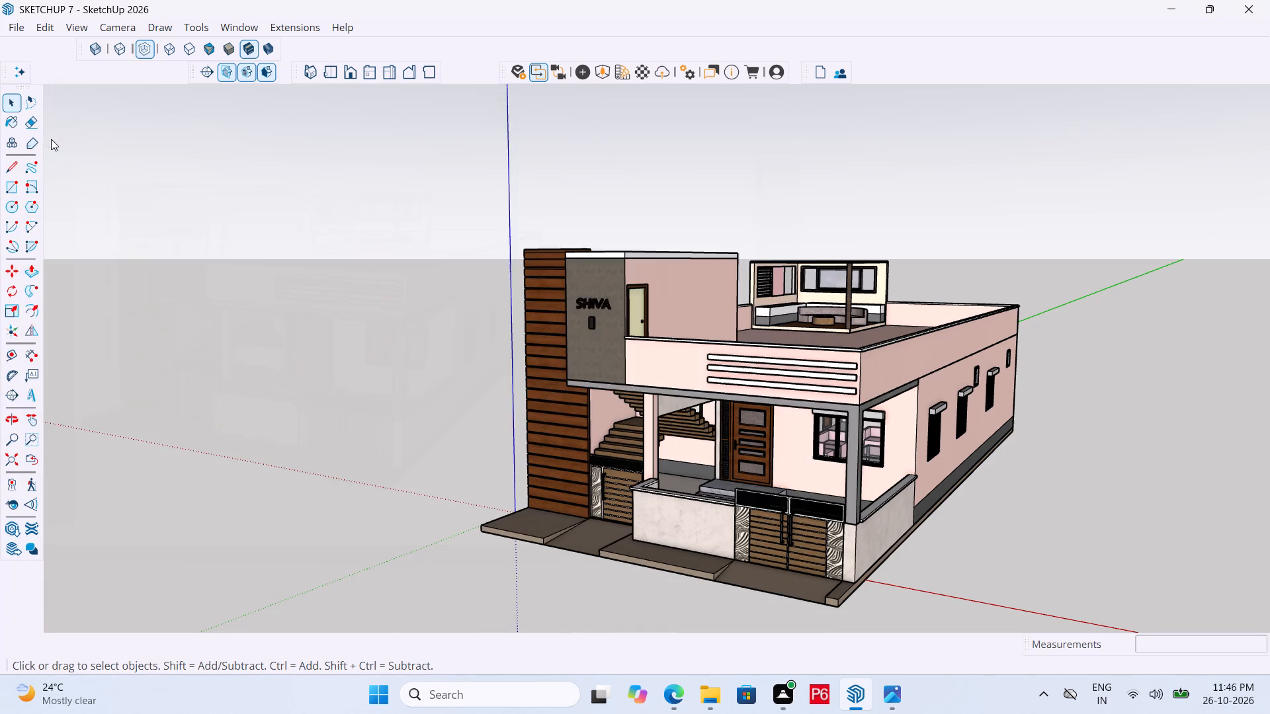
{"action": "left_click", "coordinate": [149, 301]}
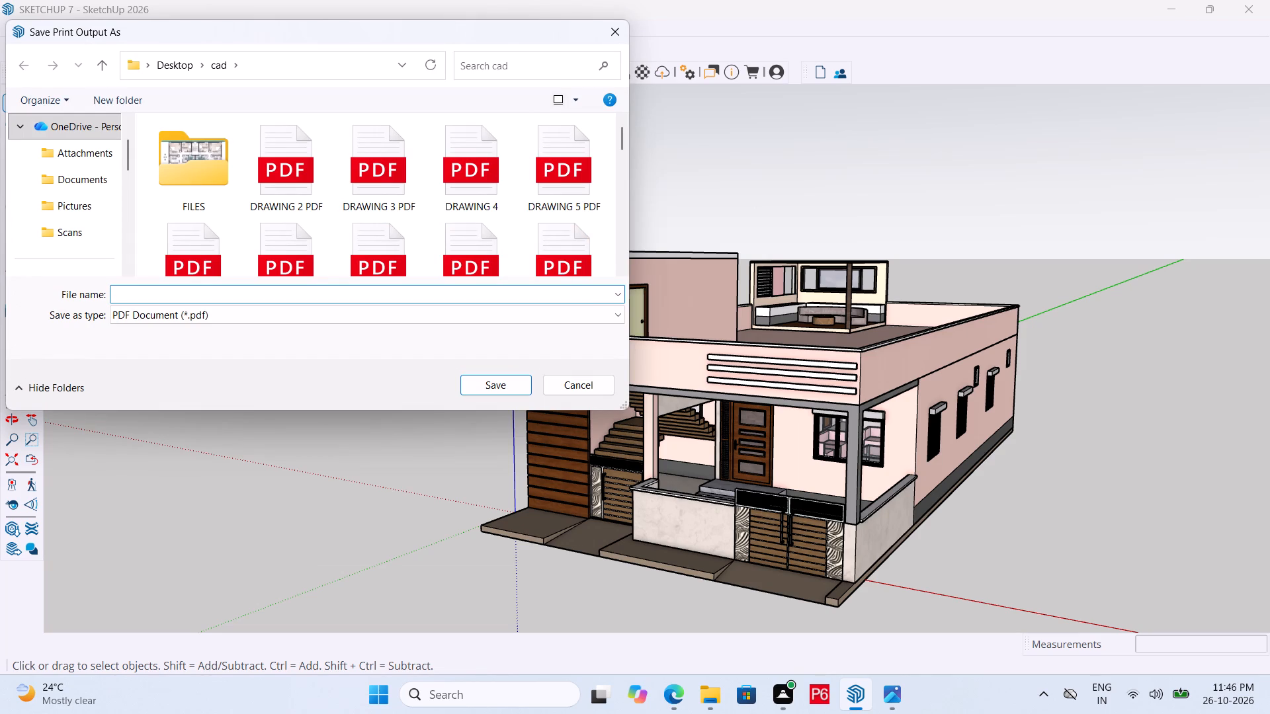
{"action": "type", "text": "SKETCHUP"}
{"action": "key", "text": "space"}
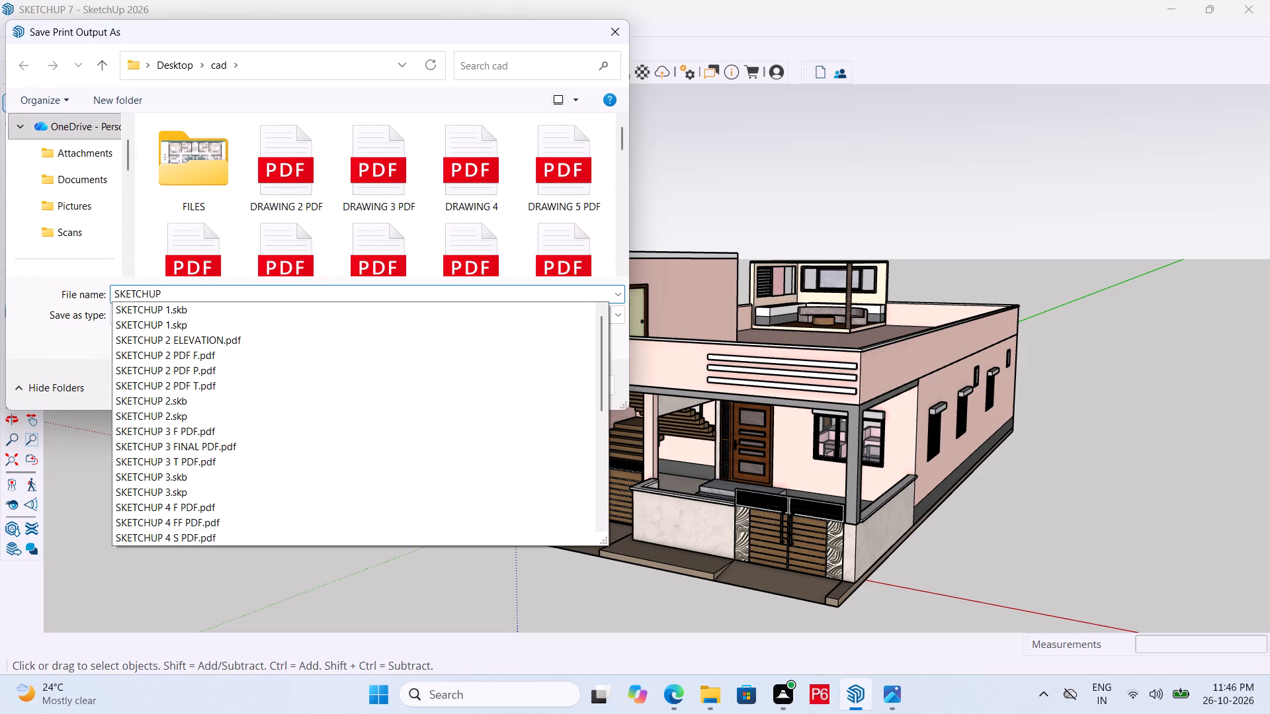
{"action": "key", "text": "7"}
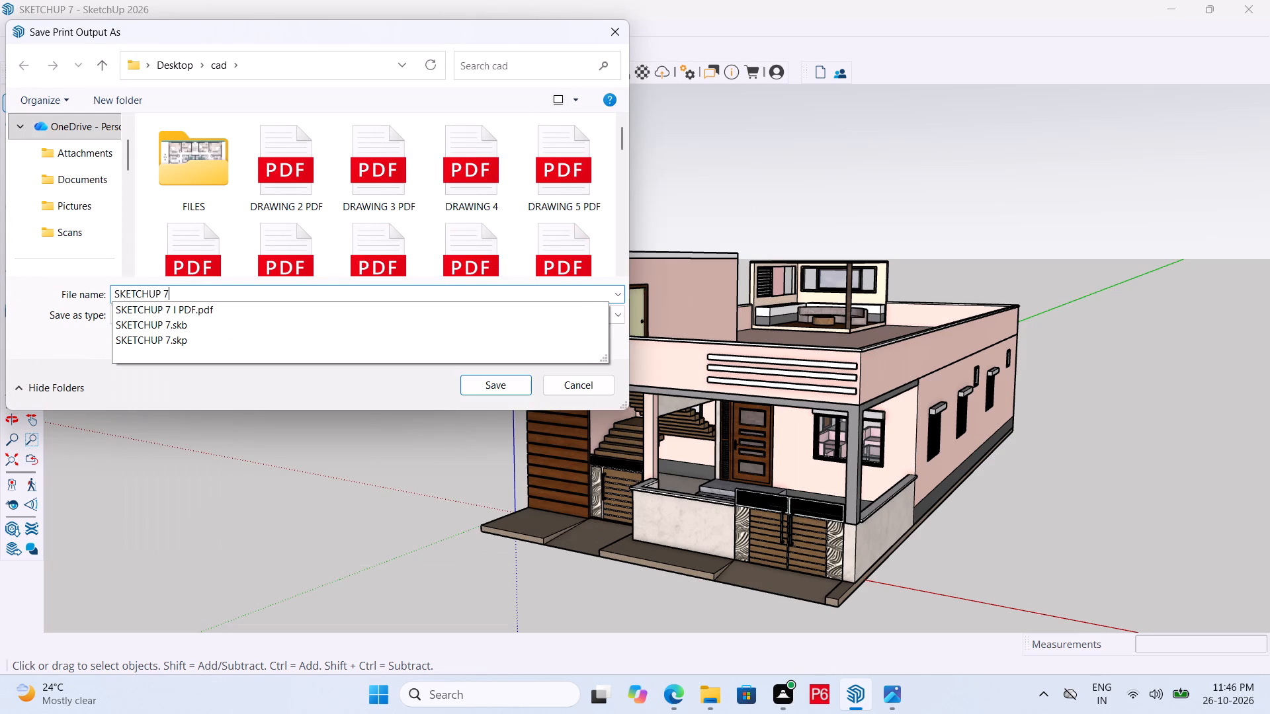
{"action": "key", "text": "space"}
{"action": "type", "text": "F PDF"}
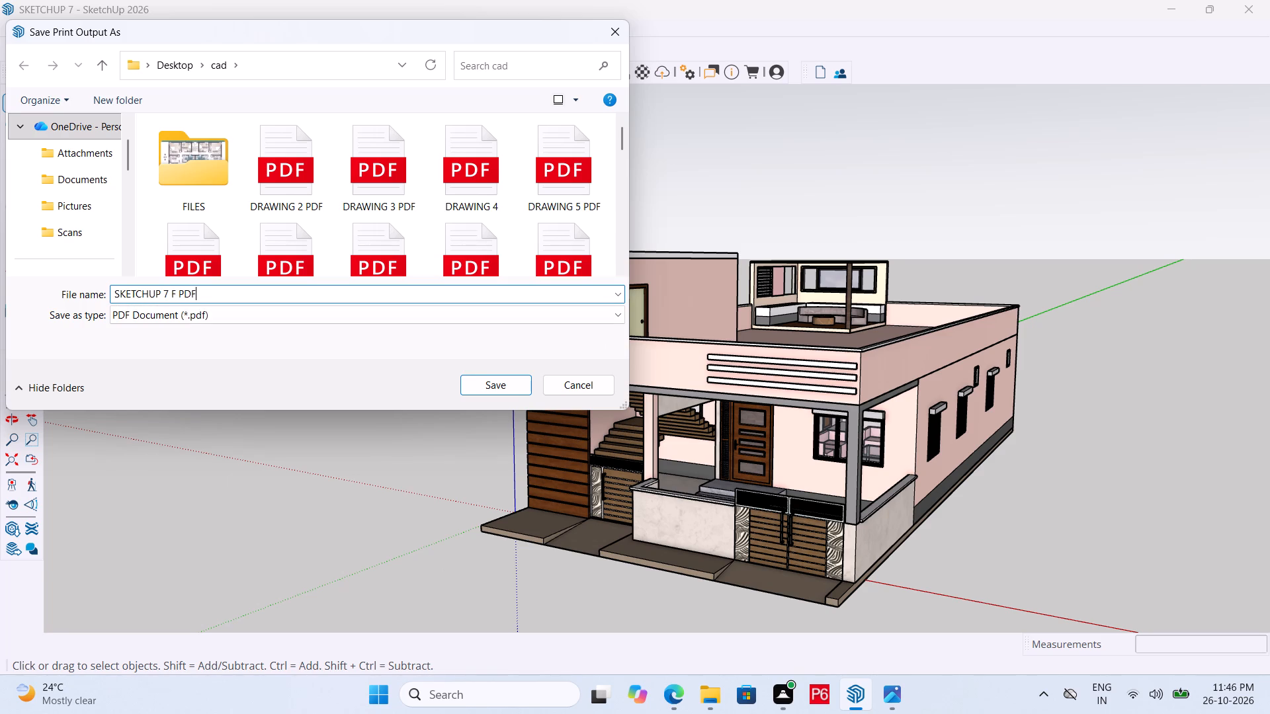
{"action": "left_click", "coordinate": [494, 385]}
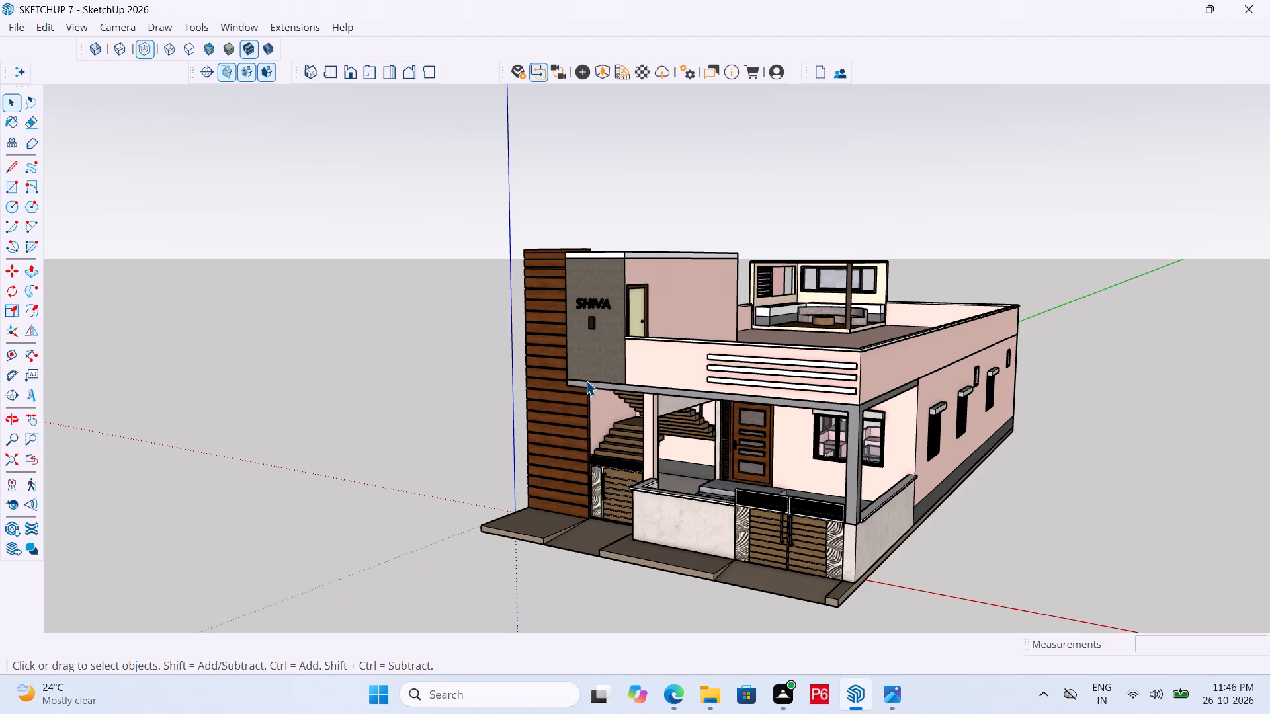
Examine the whole house from above, from both long sides and from the front, ending on a raised front-corner view.
{"action": "scroll", "coordinate": [743, 323], "scroll_direction": "down", "scroll_amount": 4}
{"action": "middle_click_drag", "start_coordinate": [702, 315], "coordinate": [749, 372]}
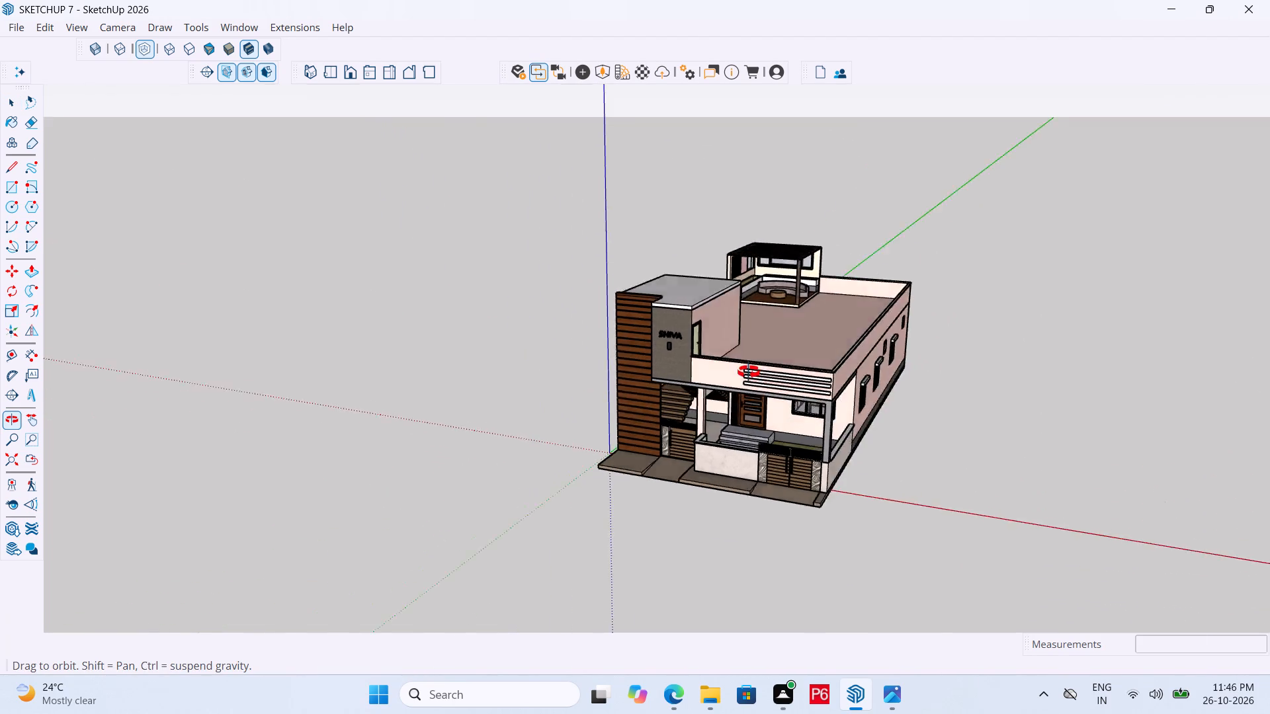
{"action": "middle_click_drag", "start_coordinate": [749, 372], "coordinate": [855, 524]}
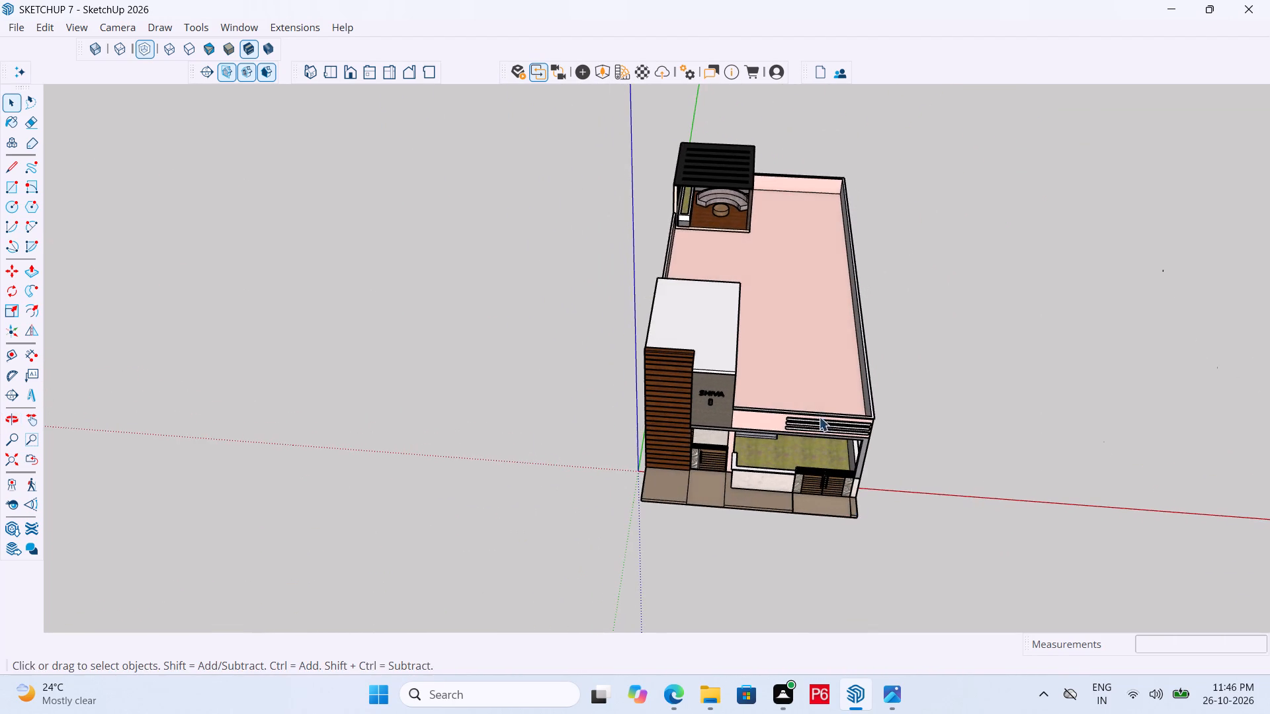
{"action": "middle_click_drag", "start_coordinate": [738, 311], "coordinate": [490, 97]}
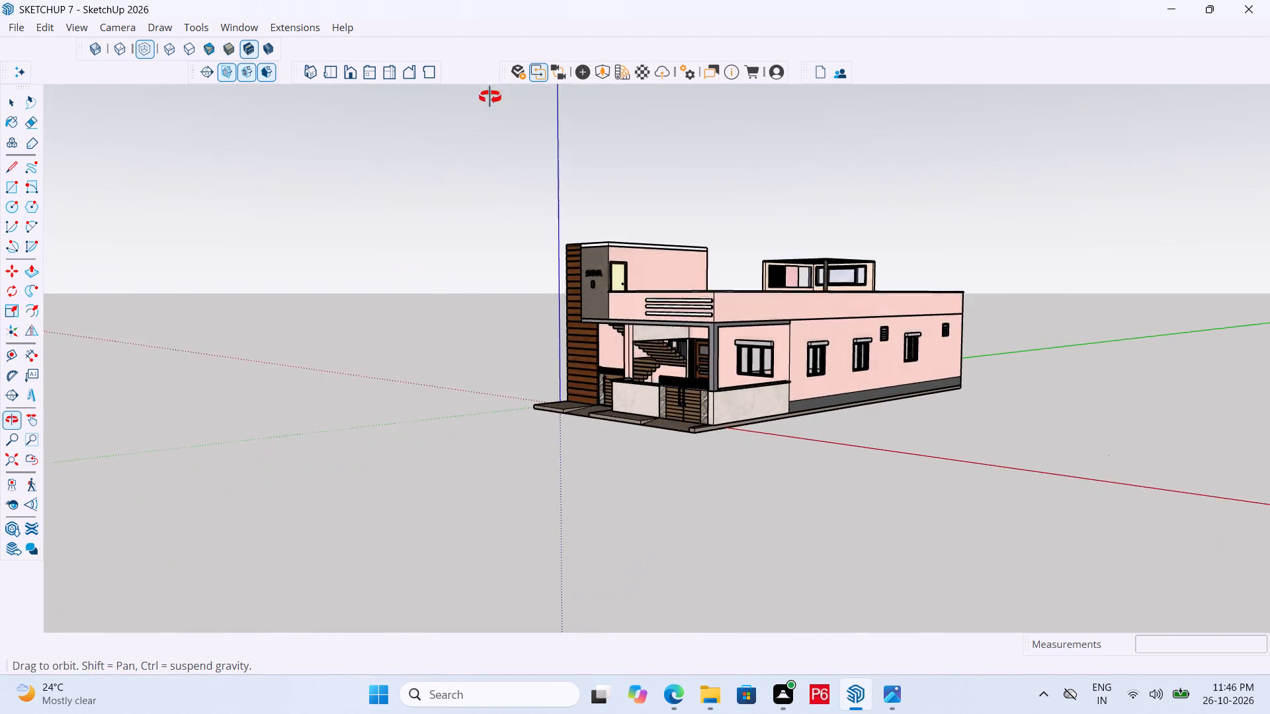
{"action": "middle_click_drag", "start_coordinate": [490, 97], "coordinate": [464, 130]}
{"action": "middle_click_drag", "start_coordinate": [797, 311], "coordinate": [1264, 344]}
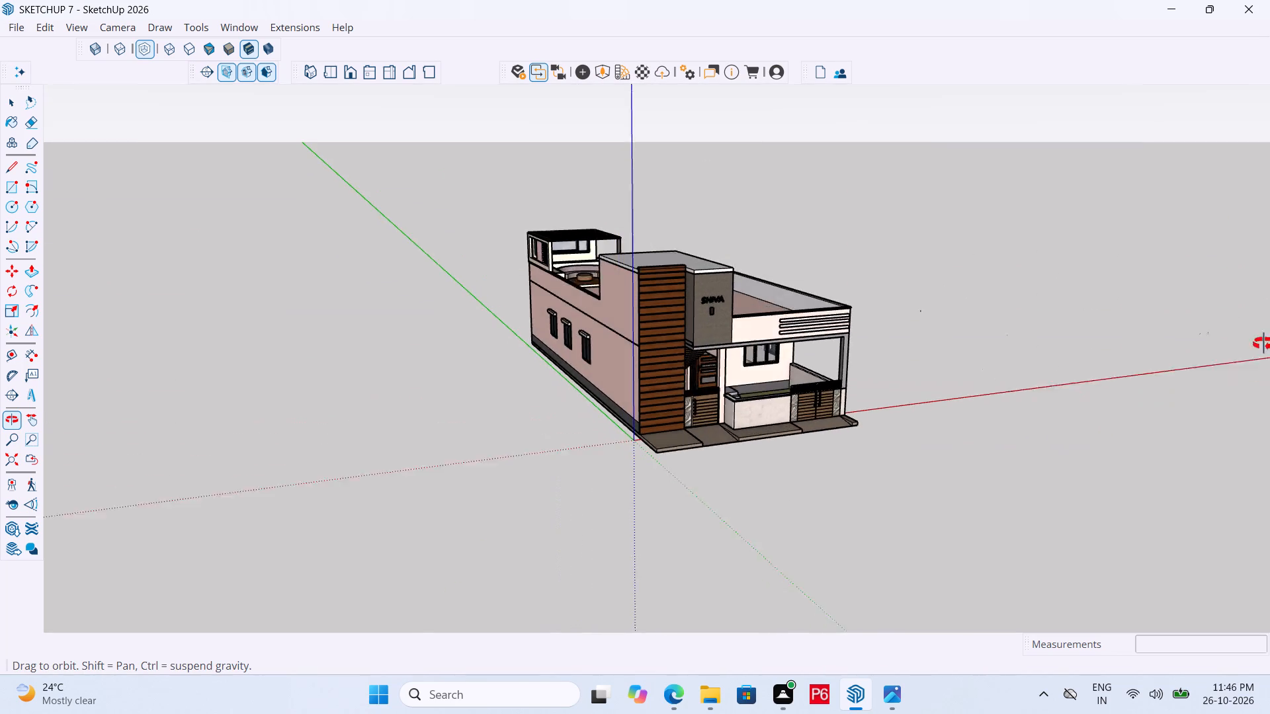
{"action": "middle_click_drag", "start_coordinate": [1264, 344], "coordinate": [1269, 360]}
{"action": "middle_click_drag", "start_coordinate": [652, 360], "coordinate": [455, 284]}
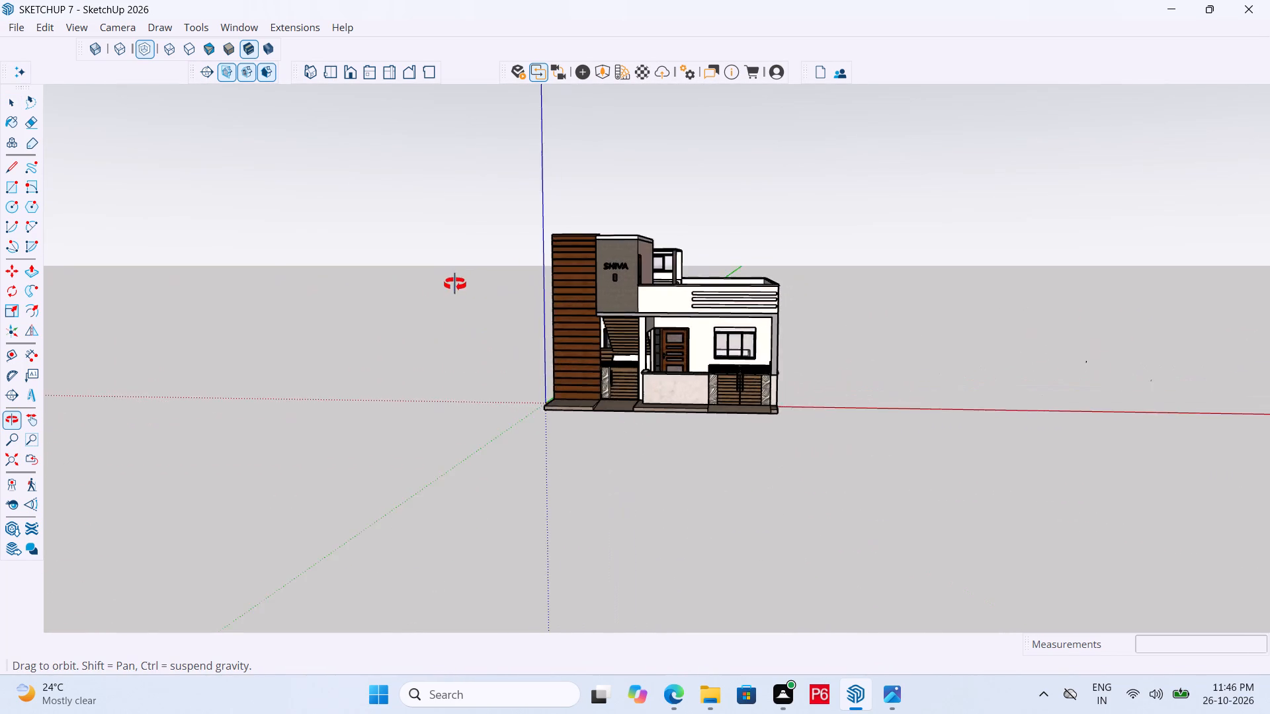
{"action": "middle_click_drag", "start_coordinate": [455, 284], "coordinate": [516, 293]}
{"action": "scroll", "coordinate": [728, 338], "scroll_direction": "up", "scroll_amount": 5}
{"action": "middle_click_drag", "start_coordinate": [637, 330], "coordinate": [604, 313]}
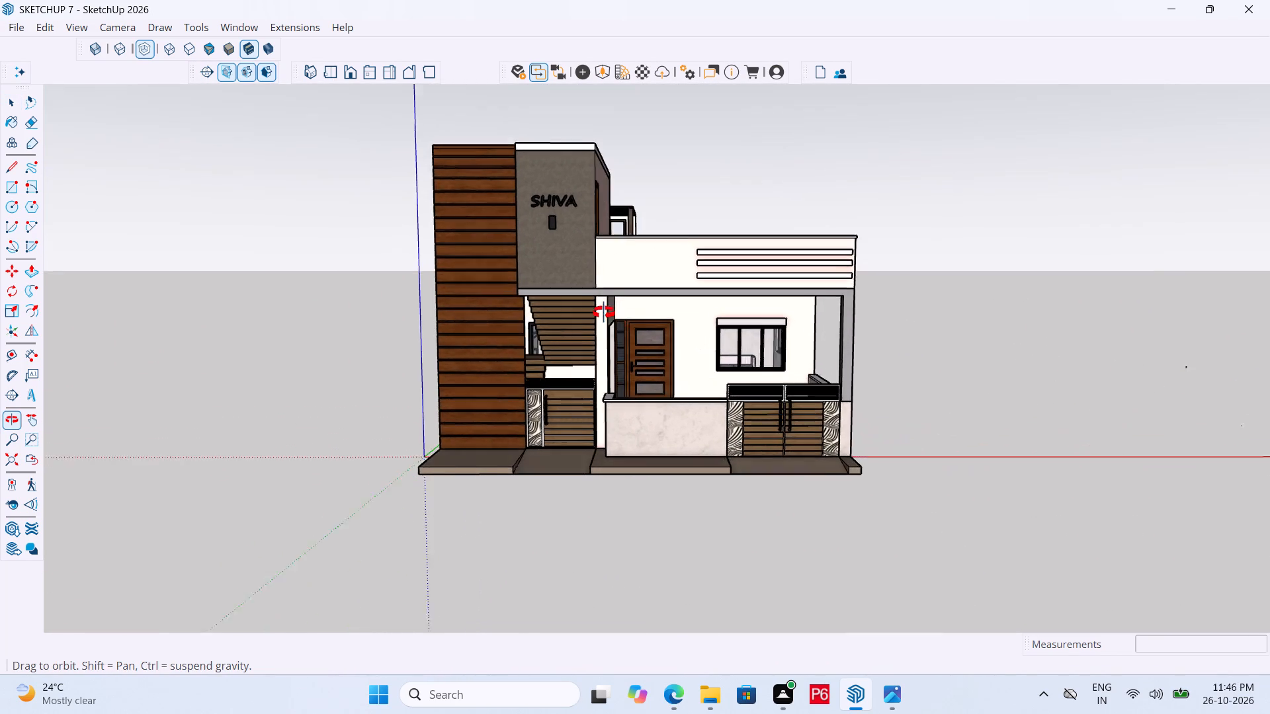
{"action": "middle_click_drag", "start_coordinate": [604, 313], "coordinate": [381, 338]}
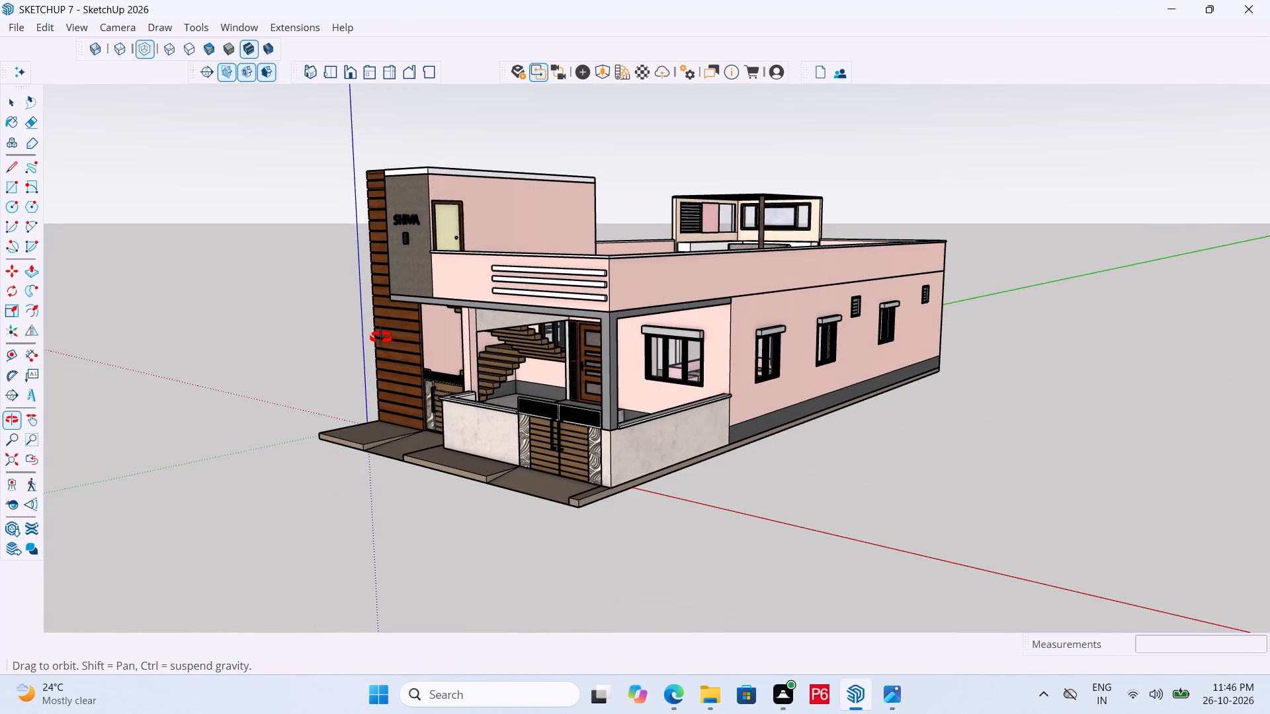
{"action": "middle_click_drag", "start_coordinate": [381, 338], "coordinate": [475, 368]}
Save the house model with the raised front-corner view showing the rooftop pavilion.
{"action": "key", "text": "ctrl+s"}
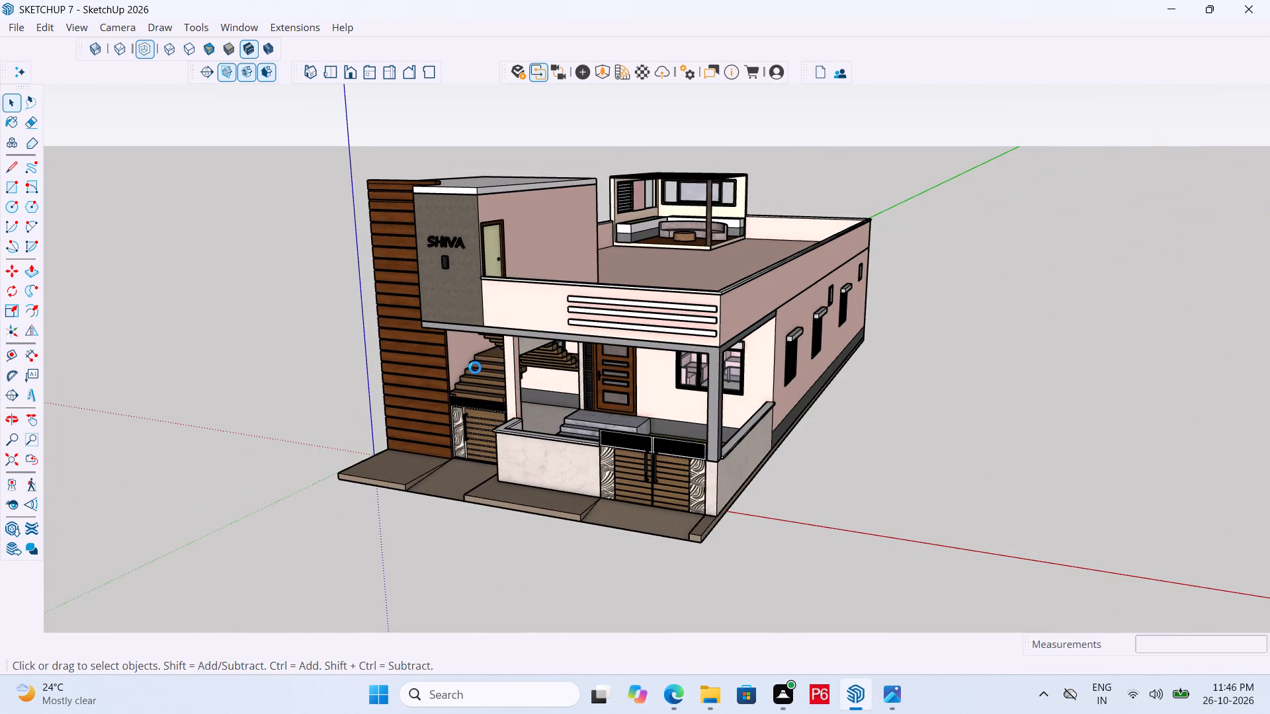
{"action": "key", "text": "ctrl+s"}
{"action": "key", "text": "ctrl+s"}
{"action": "key", "text": "ctrl+s"}
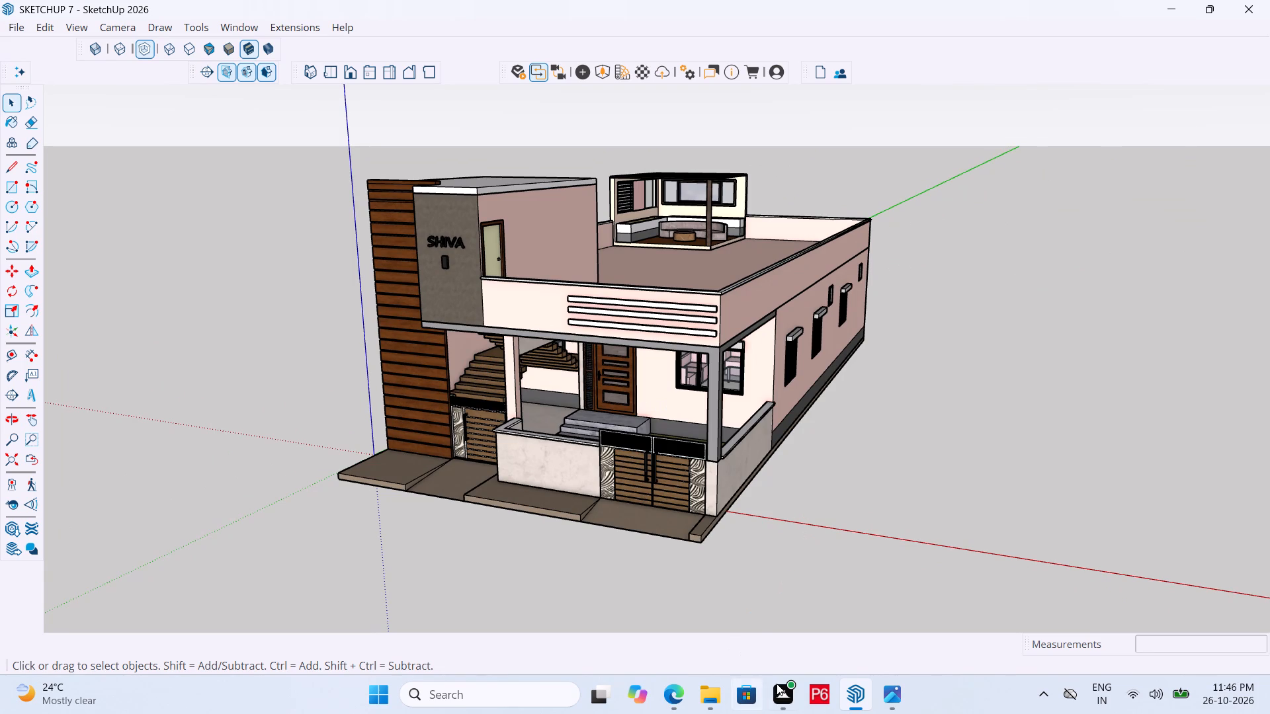